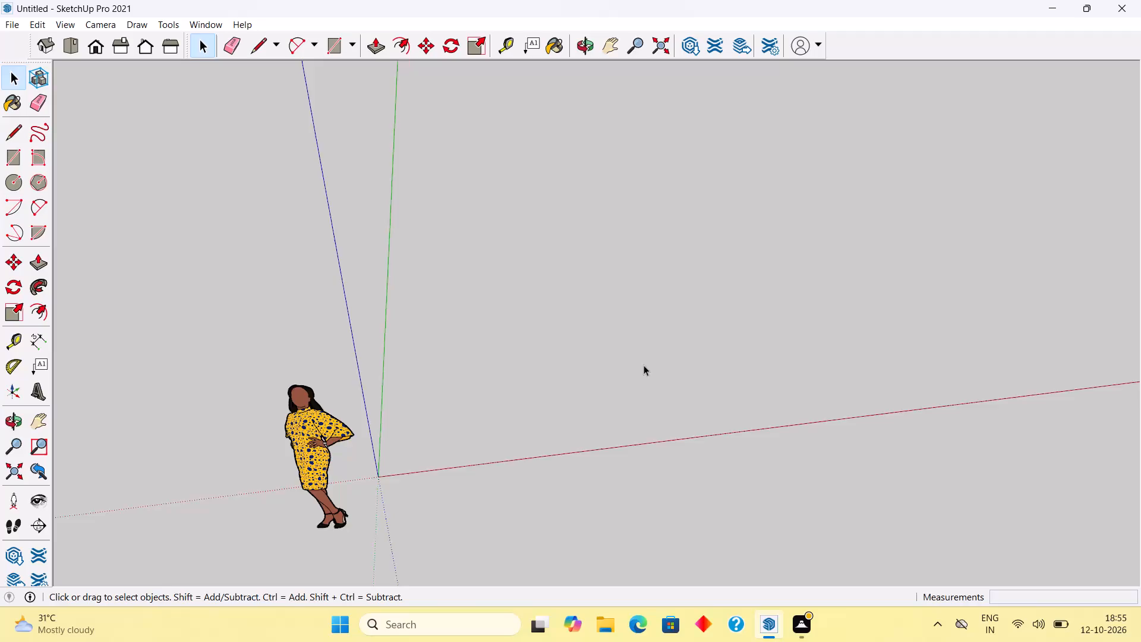
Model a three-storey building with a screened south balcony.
Draw a 40' by 40' rectangle on the ground plane beside the origin.
middle_click_drag(638, 367, 590, 336)
scroll(590, 337, "up", 2)
middle_click_drag(647, 316, 688, 343)
scroll(686, 343, "up", 1)
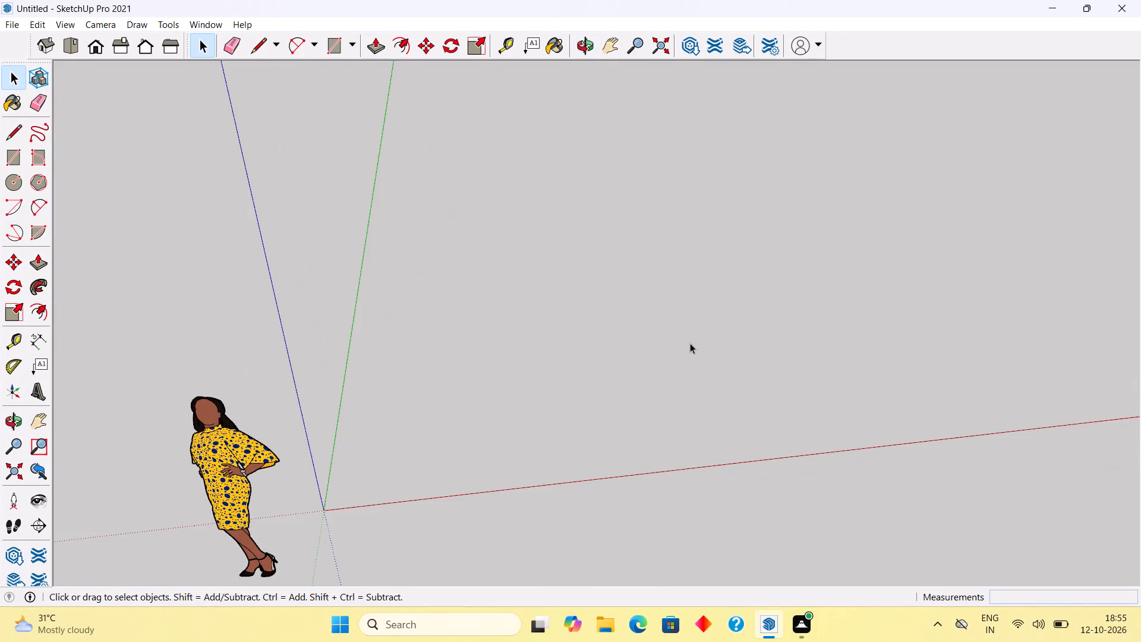
key("r")
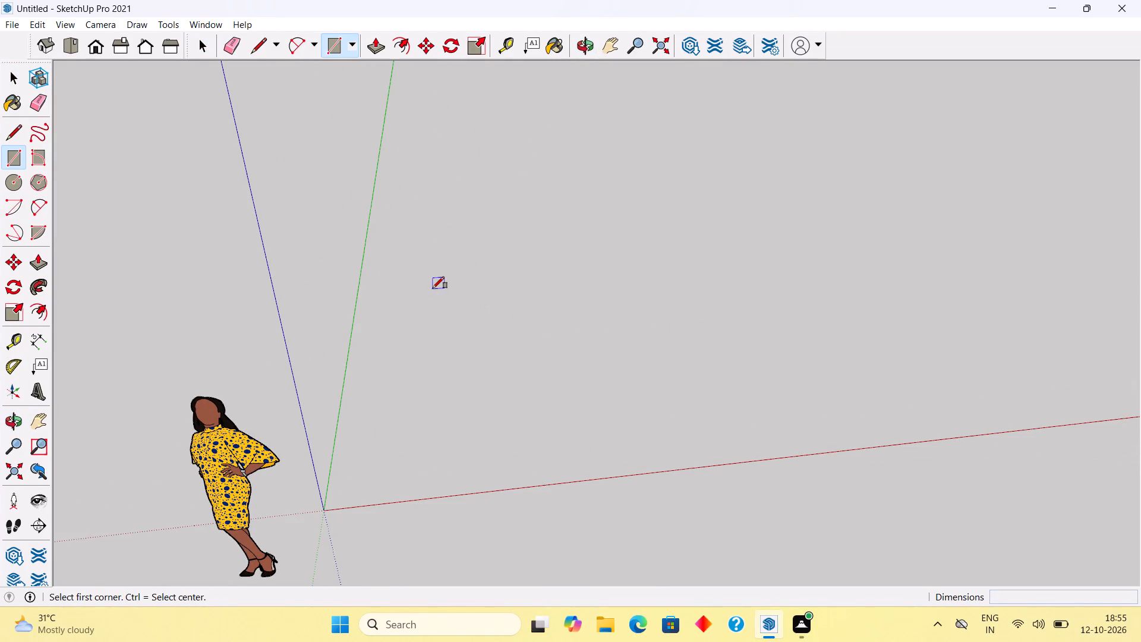
left_click(433, 300)
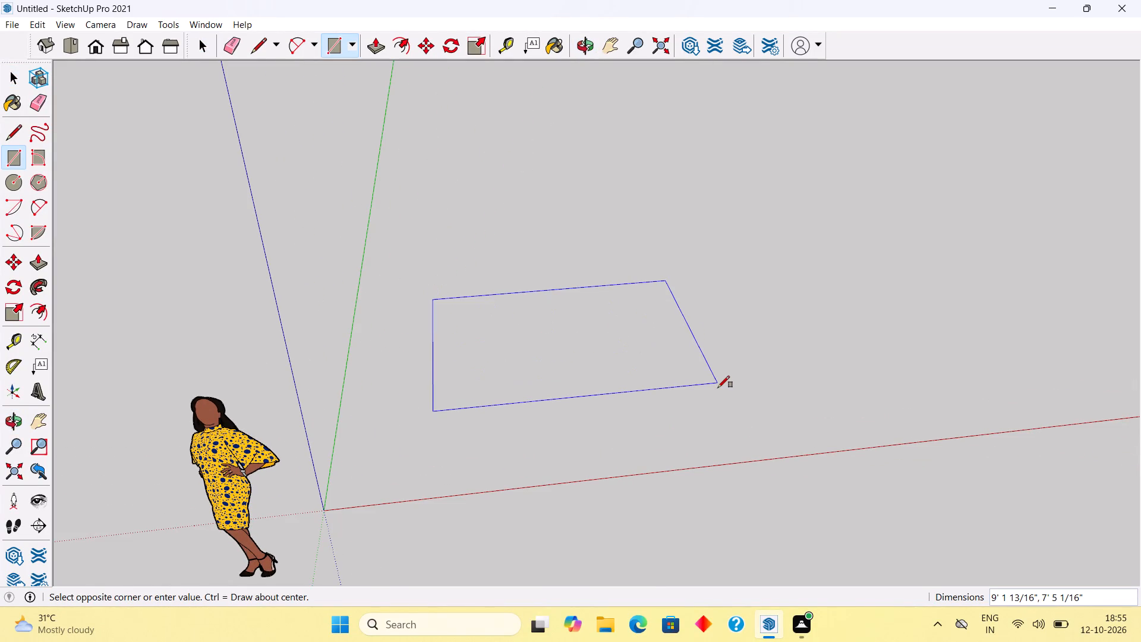
type("40',40'")
key("Return")
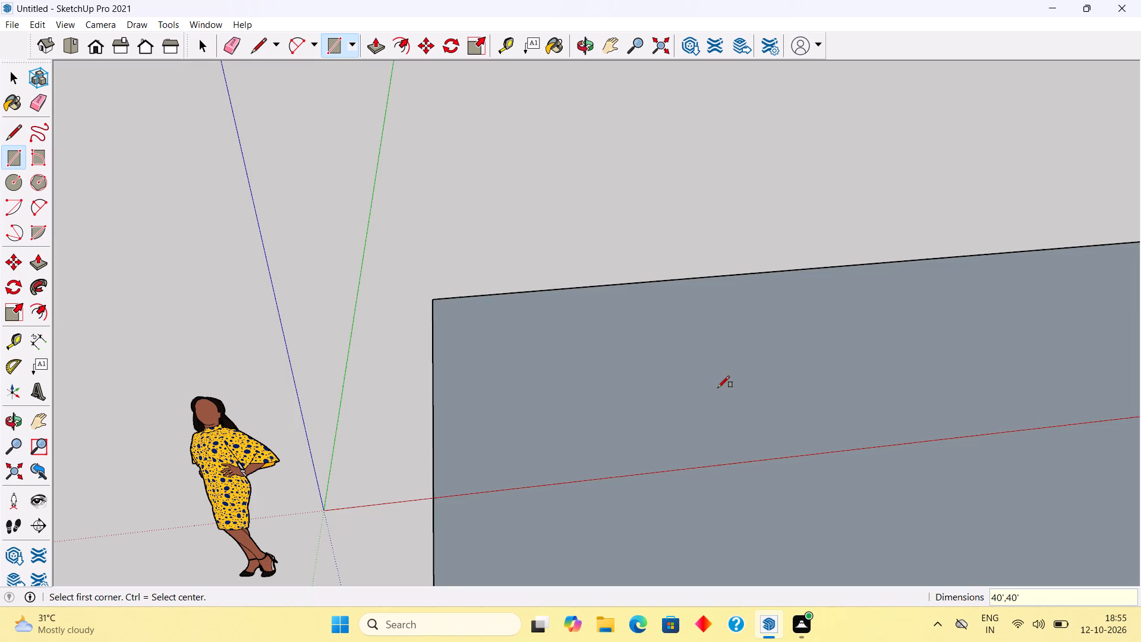
key("space")
Move the whole square about 49' 7" back from the red axis and shift it along that axis, clear of the green axis.
scroll(714, 389, "down", 4)
scroll(553, 401, "down", 6)
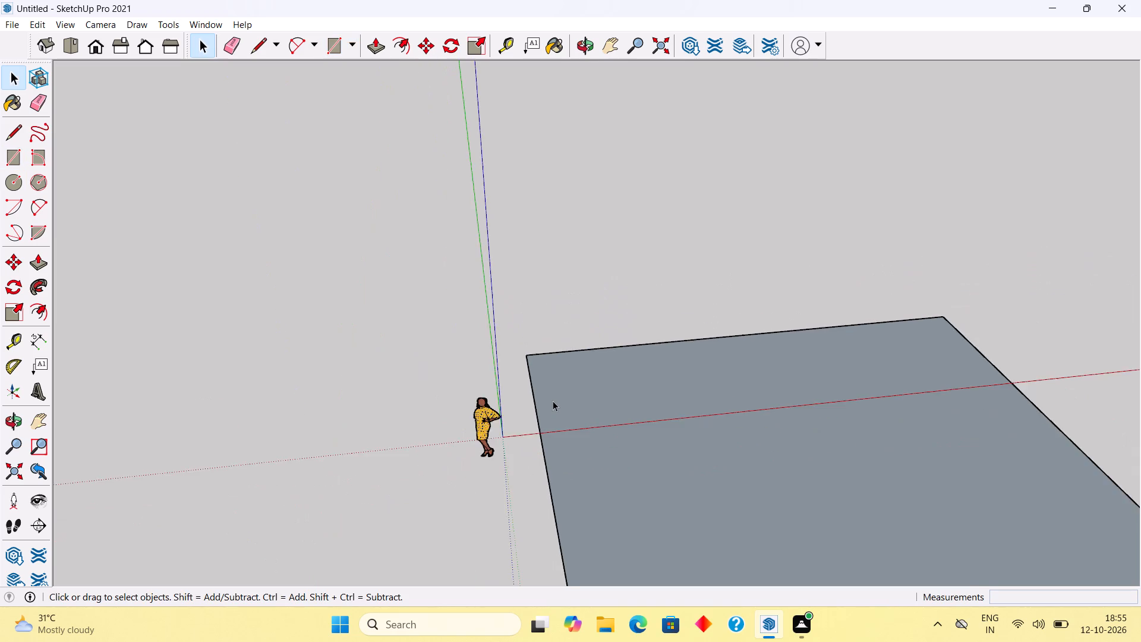
scroll(553, 401, "down", 13)
triple_click(632, 438)
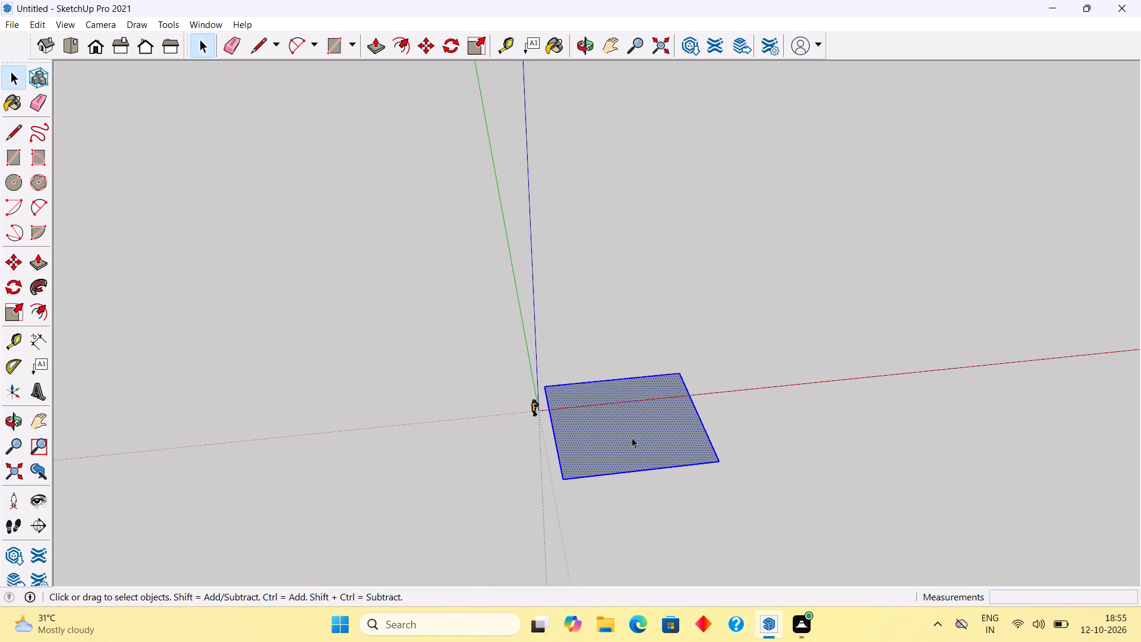
key("m")
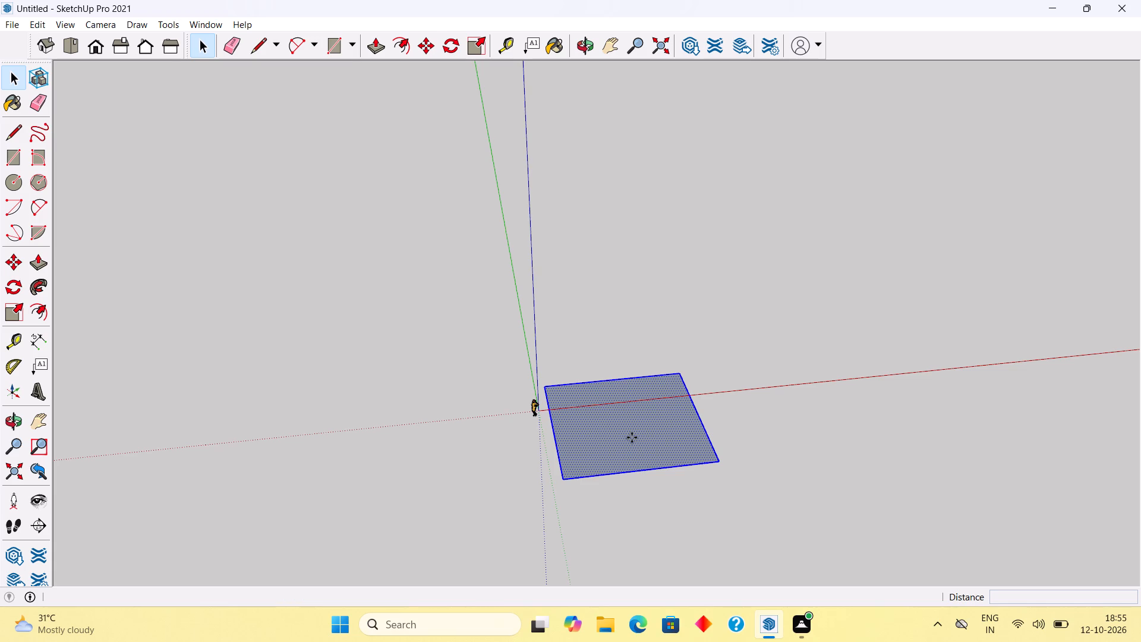
left_click(632, 438)
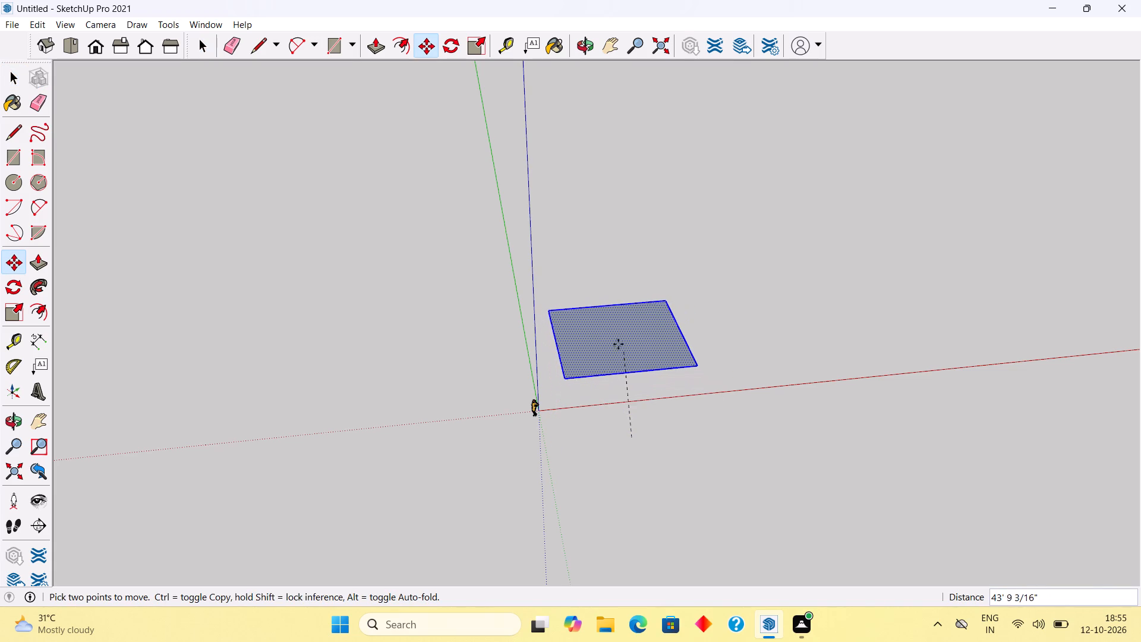
left_click(600, 339)
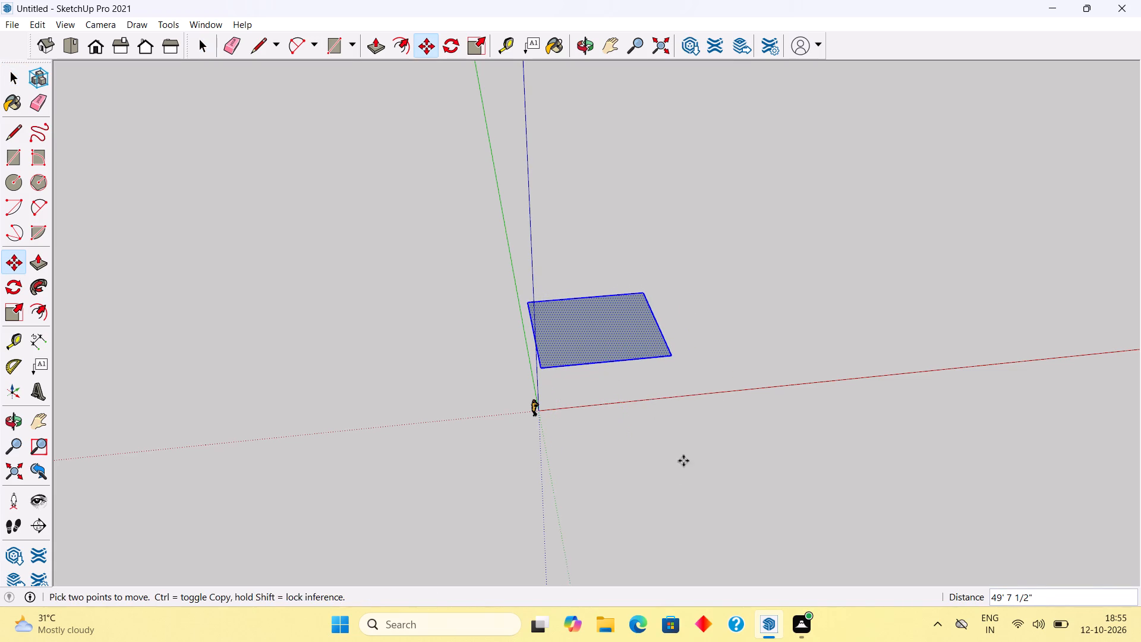
middle_click_drag(650, 439, 595, 369)
left_click_drag(597, 351, 644, 346)
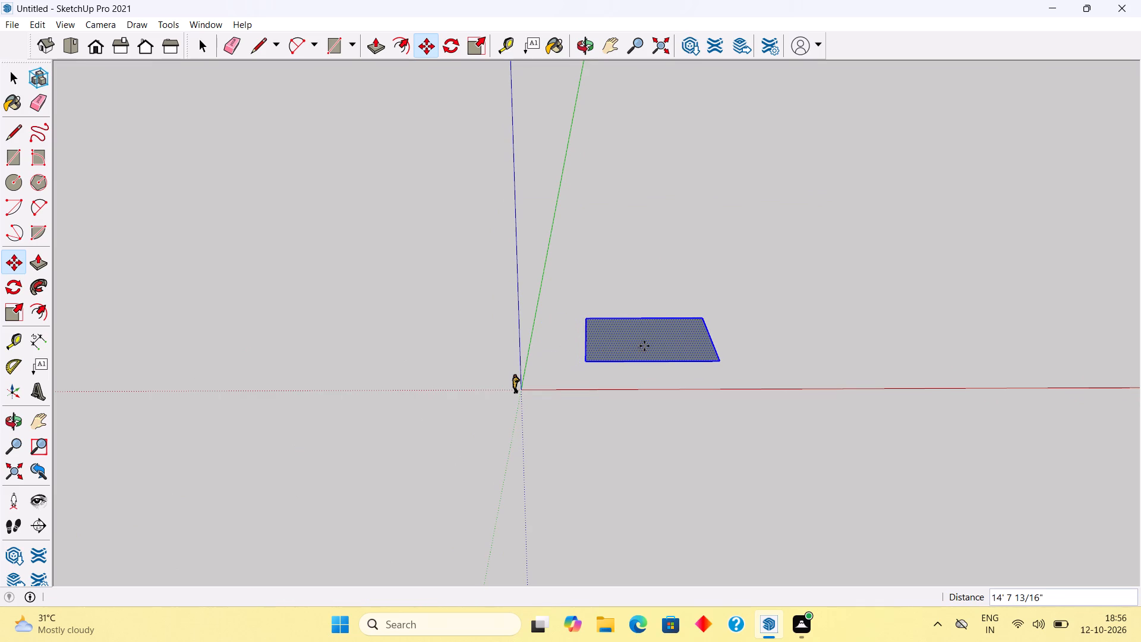
left_click_drag(646, 346, 672, 346)
key("space")
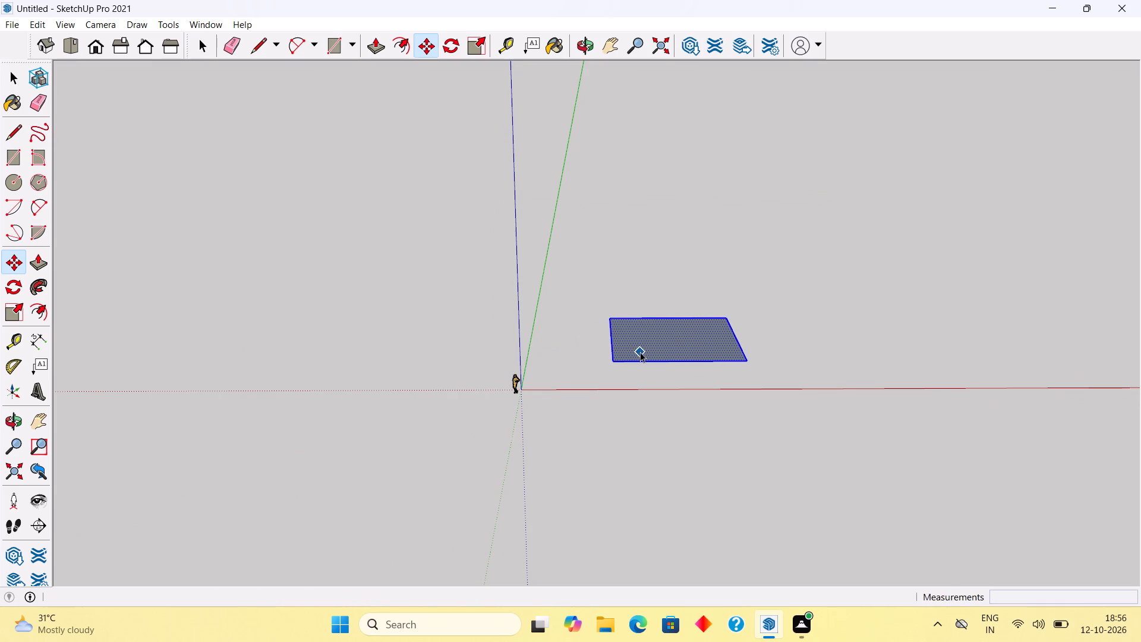
Push/Pull the square face up 6" to form a floor slab.
middle_click_drag(637, 369, 647, 514)
scroll(680, 291, "up", 4)
middle_click_drag(789, 328, 757, 385)
scroll(757, 385, "up", 2)
left_click(866, 276)
scroll(409, 334, "up", 3)
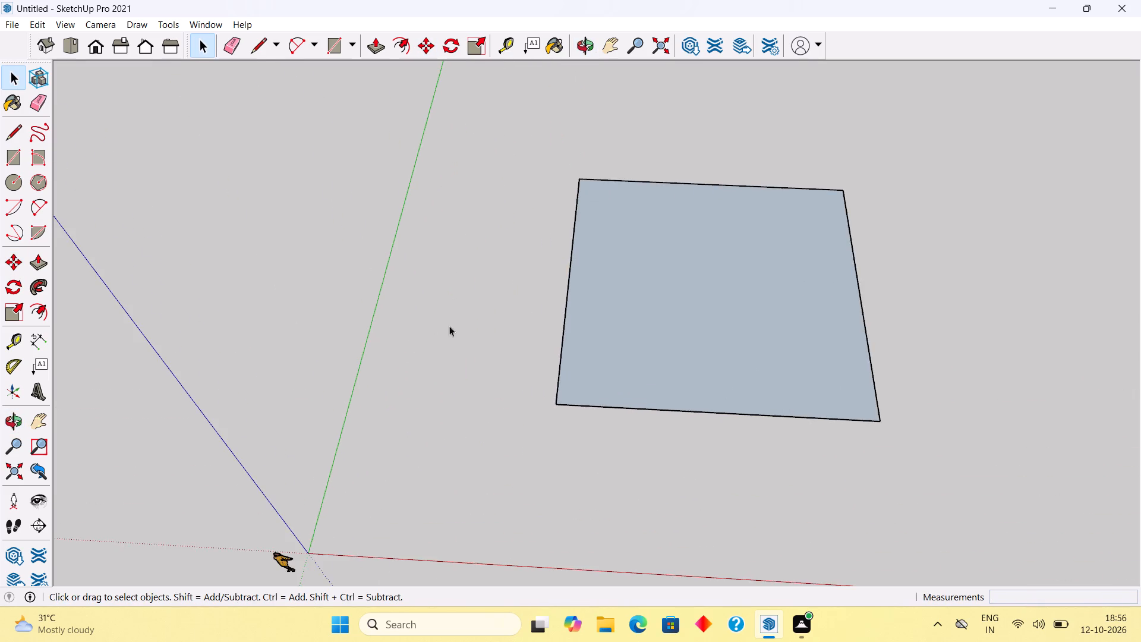
middle_click_drag(461, 357, 521, 378)
scroll(521, 378, "up", 1)
left_click(669, 335)
key("p")
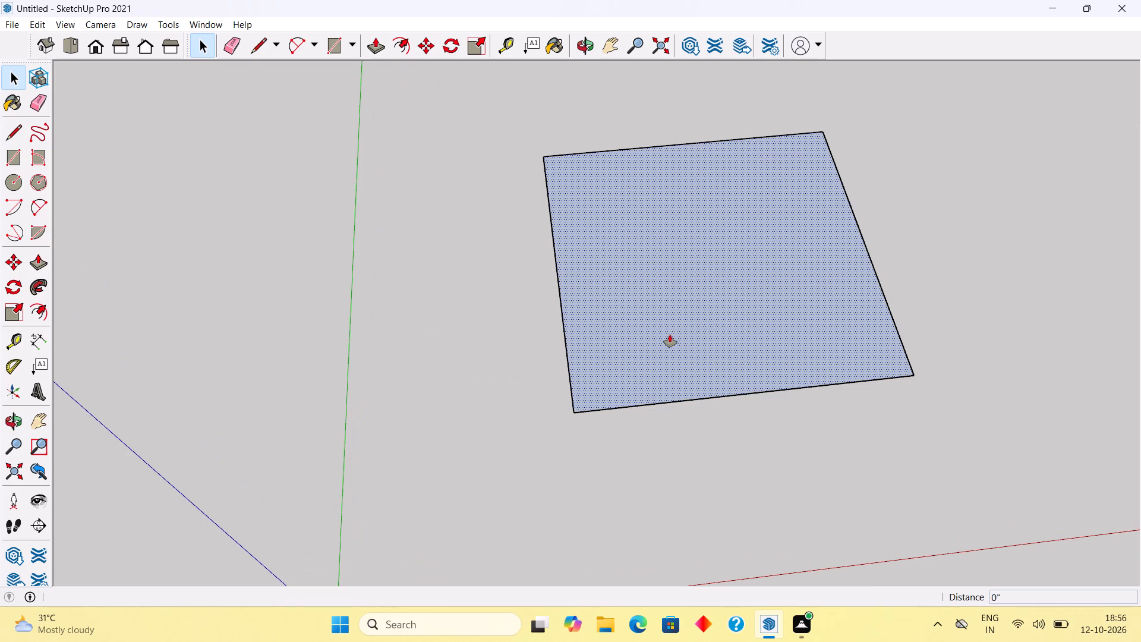
left_click(670, 335)
type("6\"")
key("Return")
key("space")
Make all of the floor slab's connected geometry into a group and deselect it.
triple_click(700, 345)
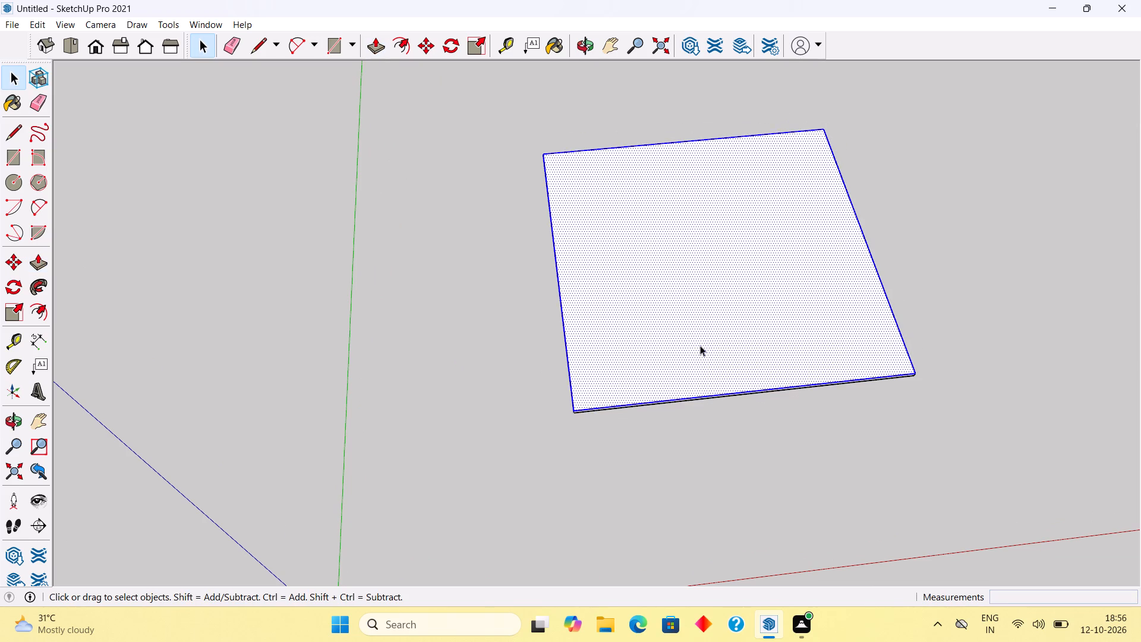
right_click(699, 345)
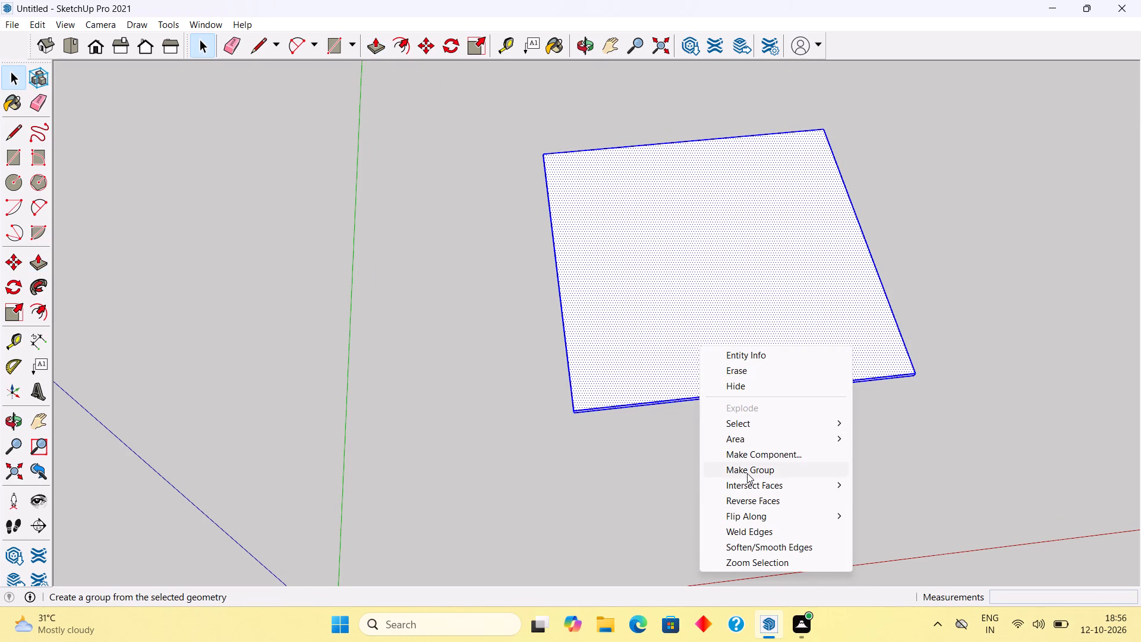
left_click(747, 473)
middle_click_drag(632, 468, 562, 337)
scroll(562, 337, "down", 7)
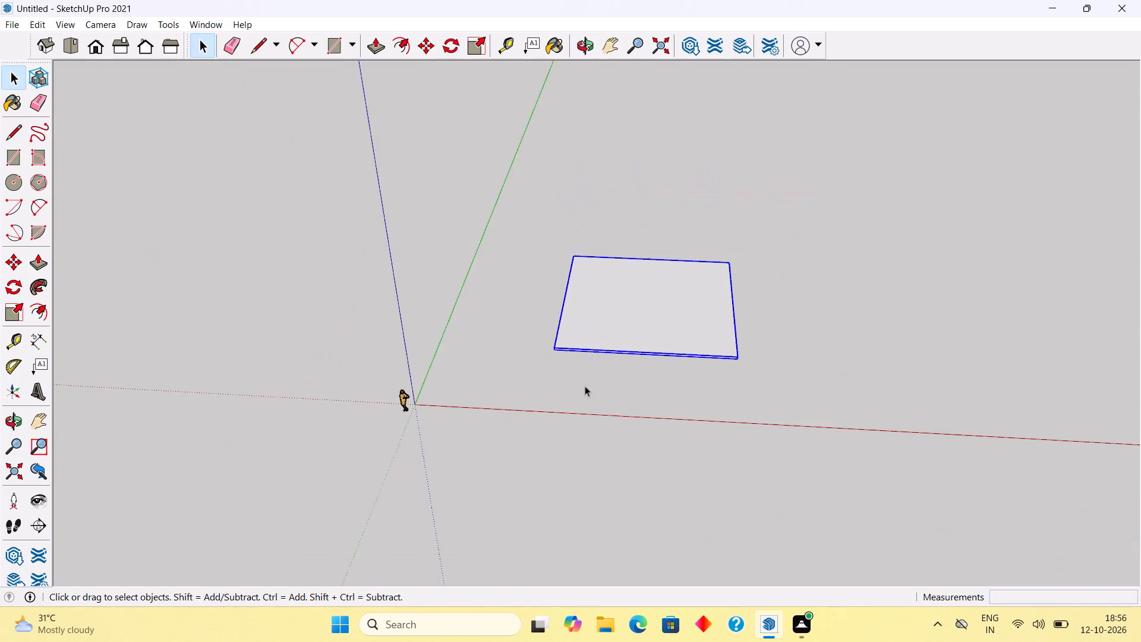
middle_click_drag(641, 399, 639, 296)
scroll(639, 301, "up", 10)
left_click(640, 282)
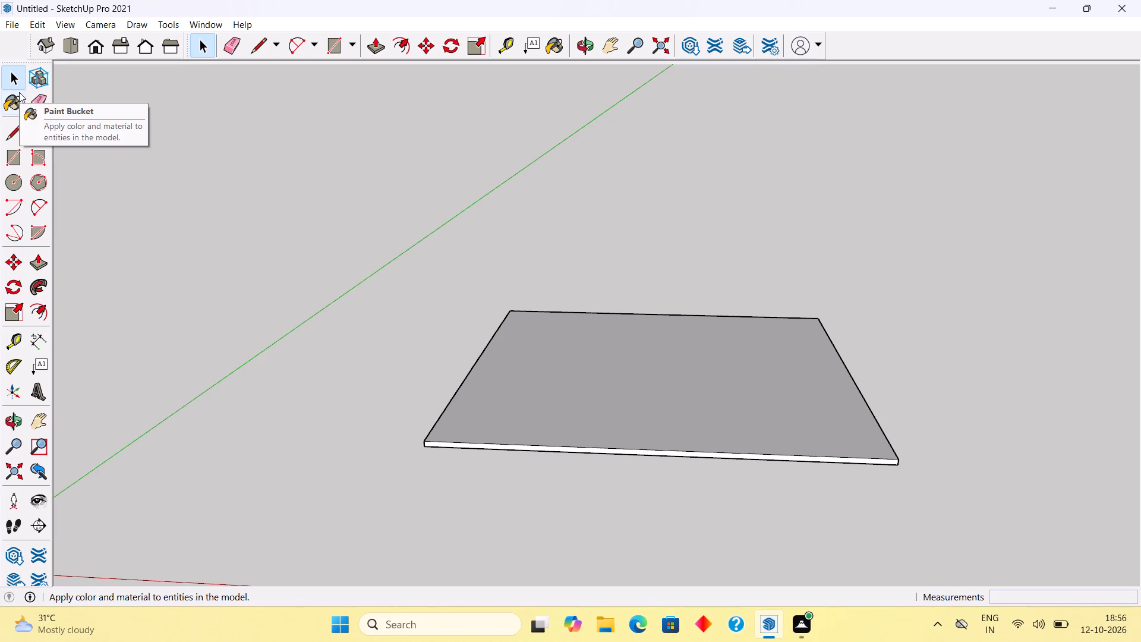
Place a guide line across the slab, parallel to its far edge and 25' from it.
scroll(26, 93, "up", 4)
scroll(26, 93, "down", 4)
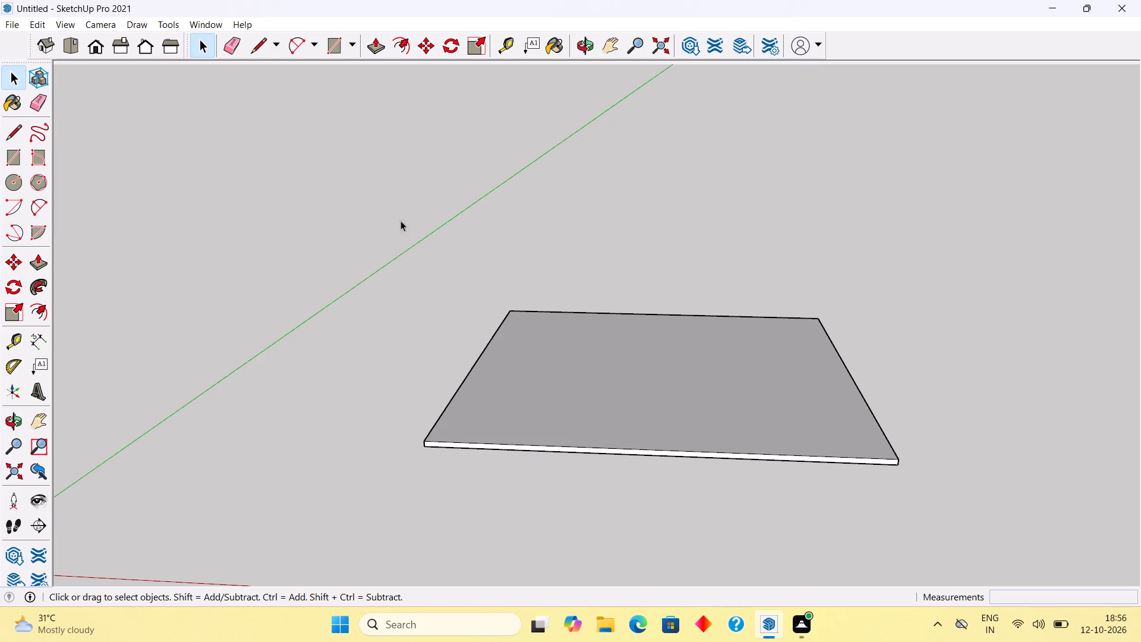
scroll(461, 278, "down", 4)
middle_click_drag(558, 261, 624, 382)
scroll(623, 381, "up", 2)
scroll(521, 166, "up", 4)
scroll(554, 246, "down", 4)
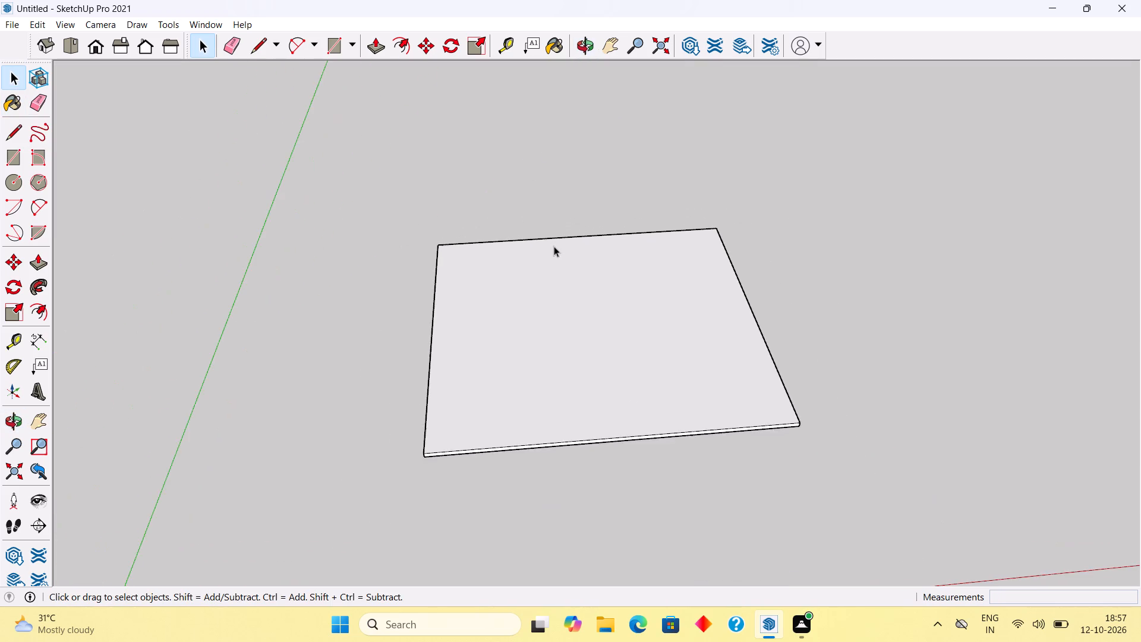
middle_click_drag(559, 230, 534, 355)
key("t")
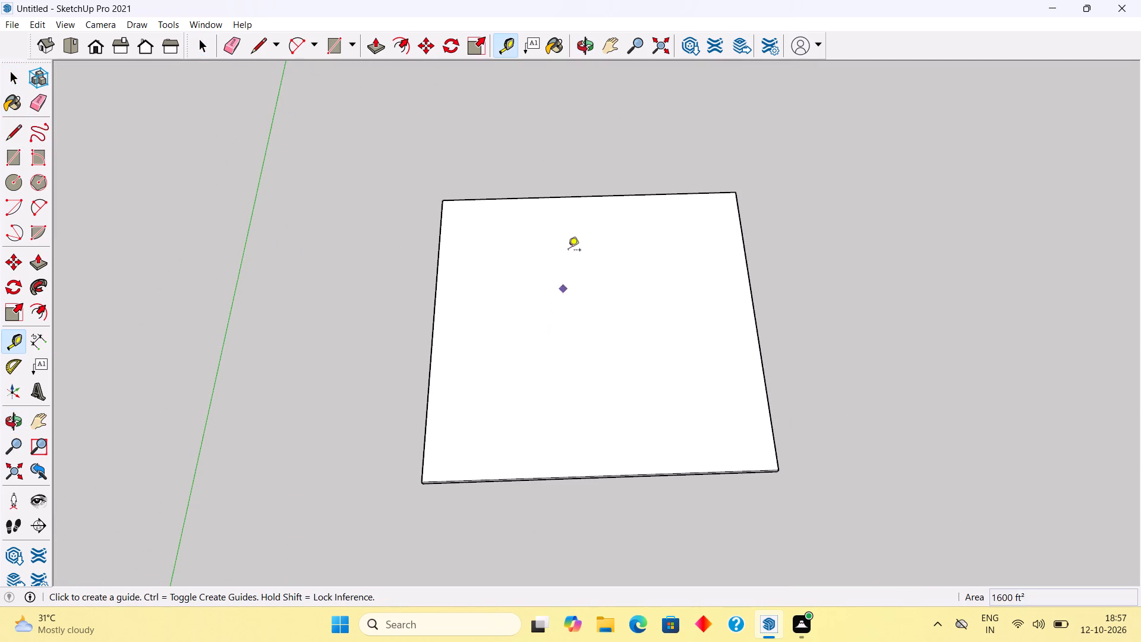
left_click(579, 197)
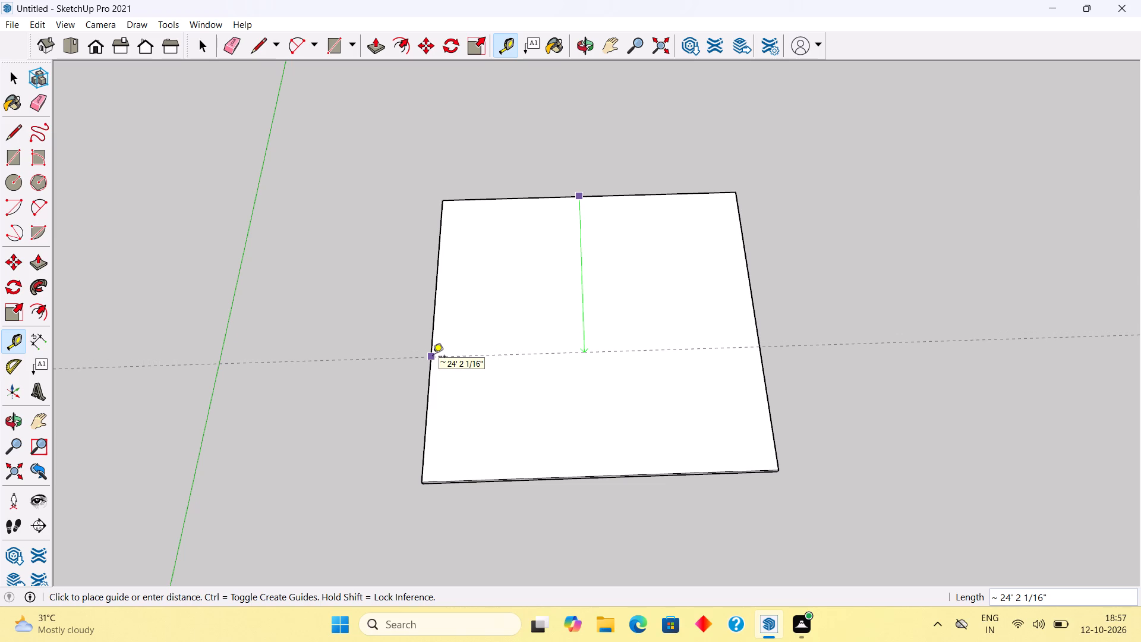
key("2")
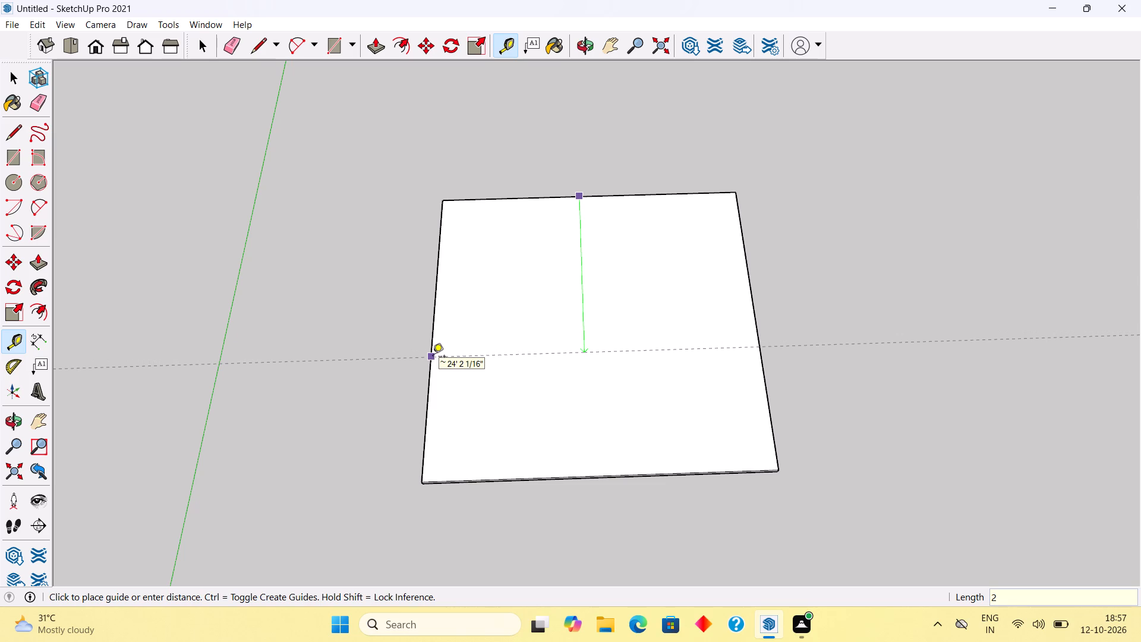
type("5'")
key("Return")
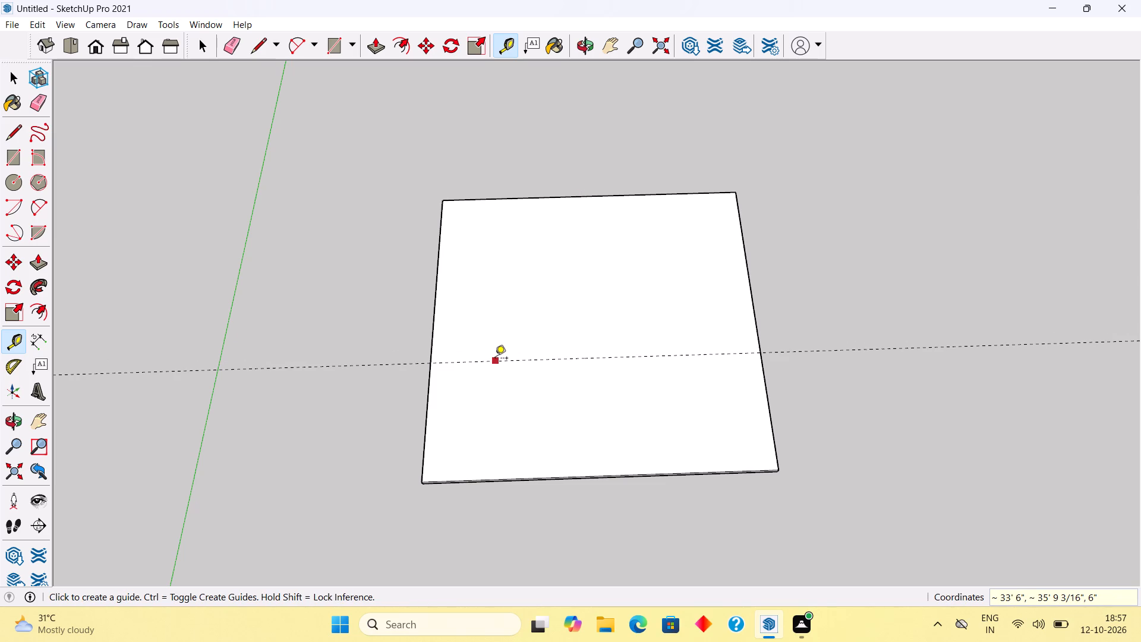
Place a second parallel guide 9" from the first one, on the side toward the slab's far edge.
left_click(495, 359)
type("9\"")
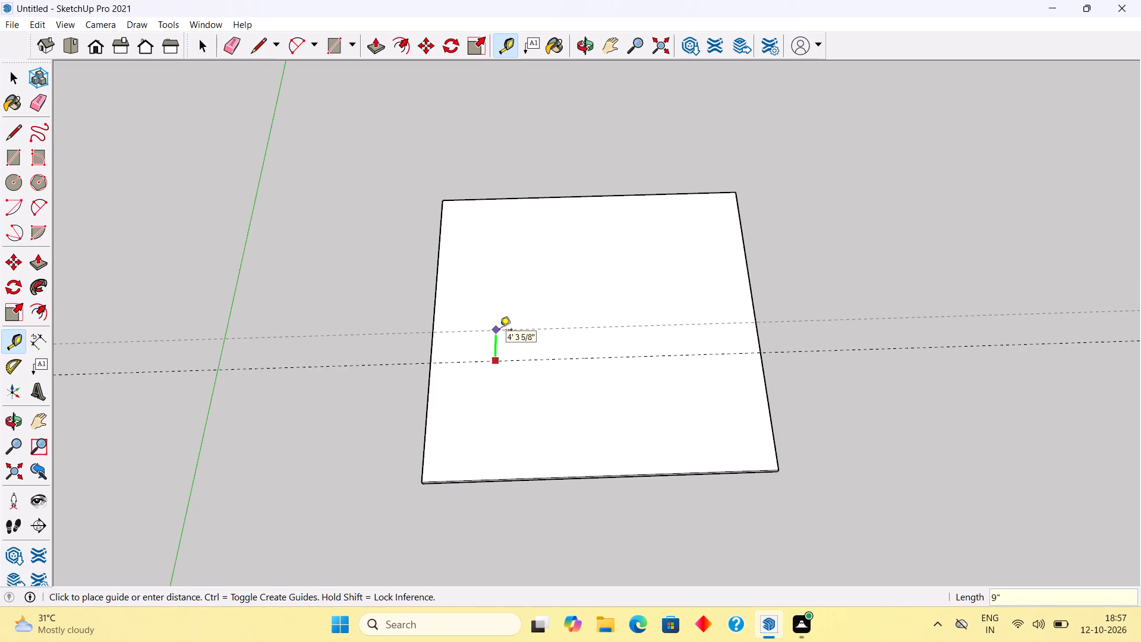
key("Return")
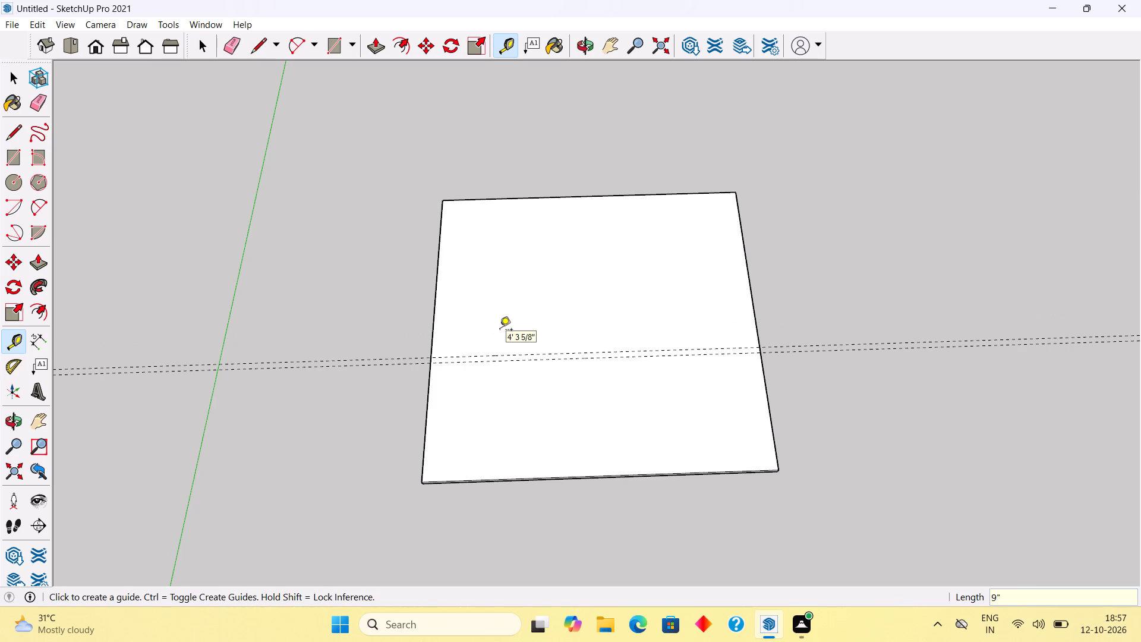
key("space")
Draw a 9" by 40' rectangle between the two guides, across the slab's full width.
type("r")
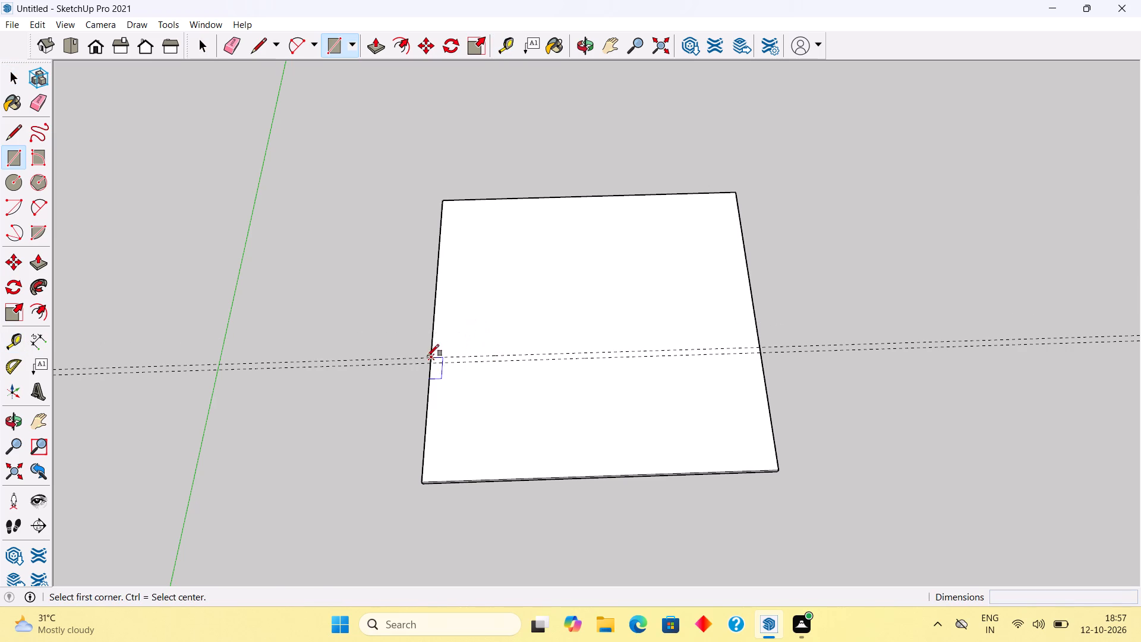
left_click(429, 354)
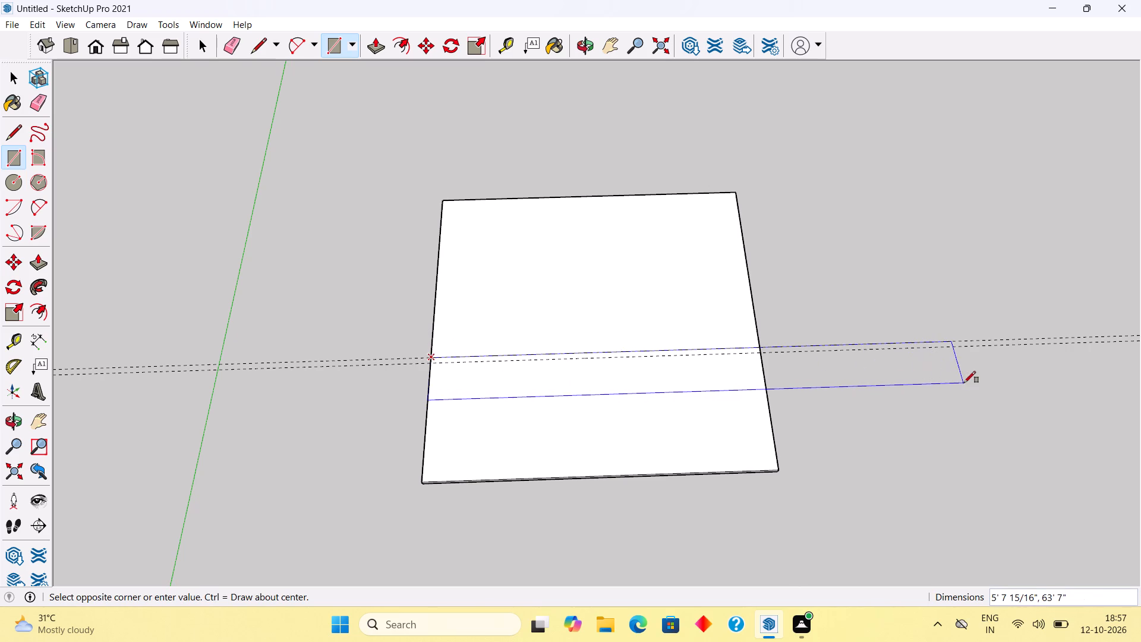
scroll(758, 352, "up", 4)
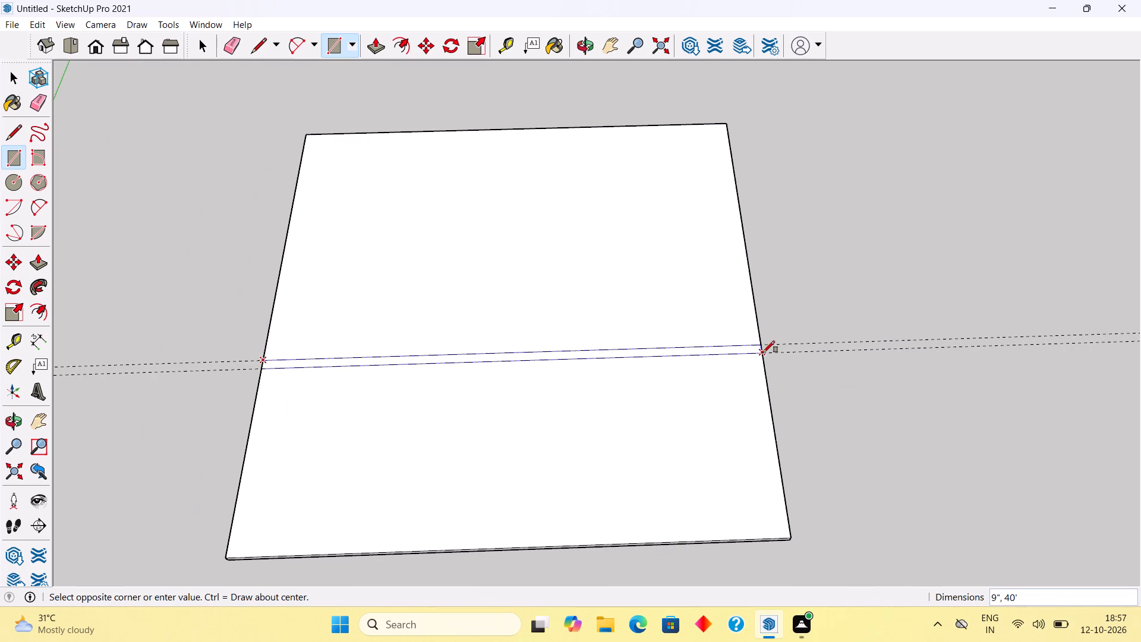
left_click(763, 353)
Push/Pull the 9" strip up 10' to form a wall.
key("p")
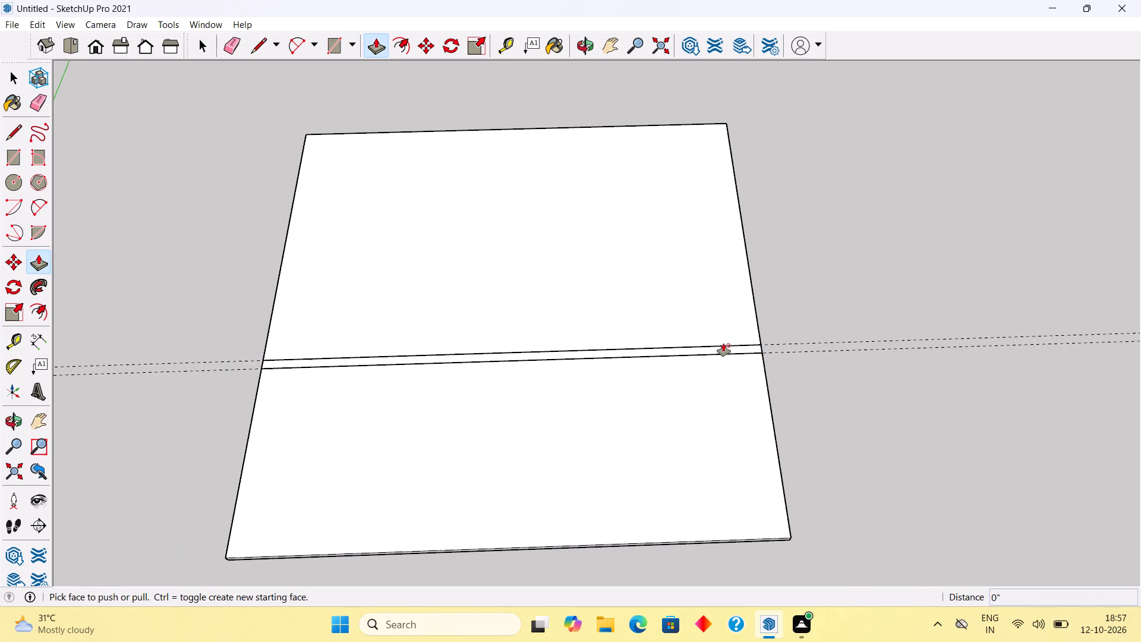
left_click(722, 346)
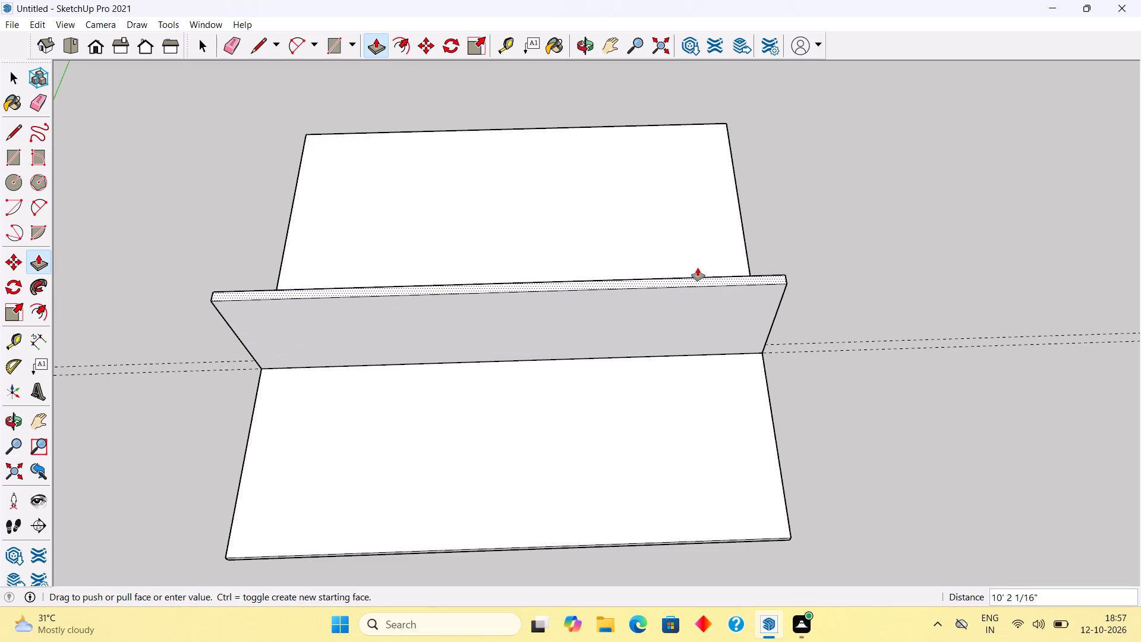
type("10'")
key("Return")
key("space")
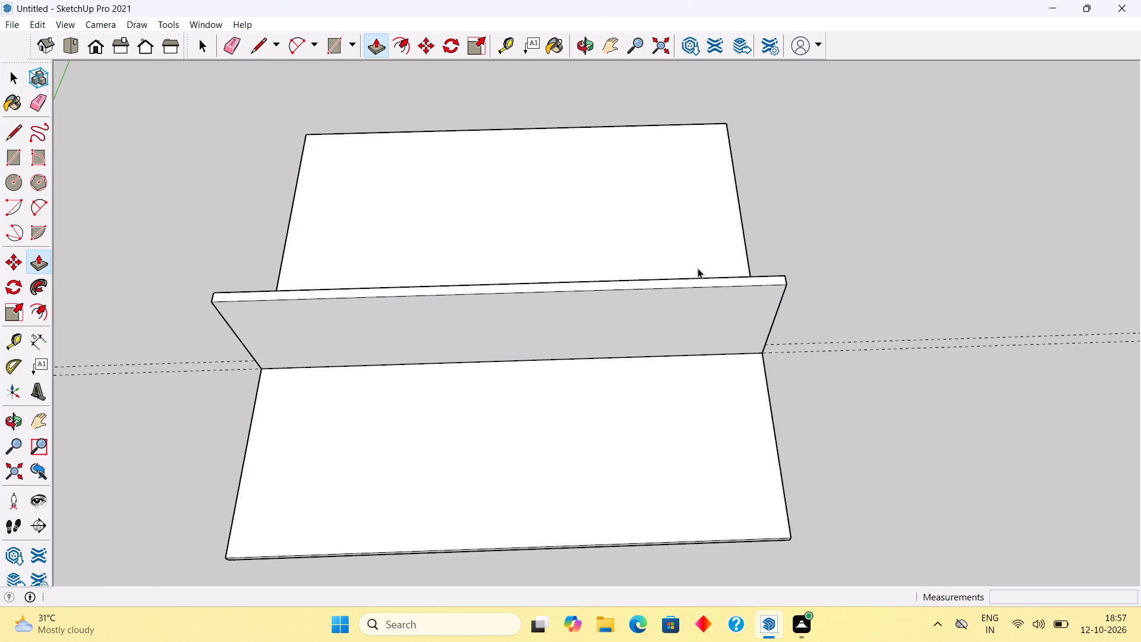
Make the entire 9" thick wall a group, separate from the floor slab.
scroll(730, 243, "down", 6)
middle_click_drag(688, 317, 645, 41)
scroll(624, 466, "up", 1)
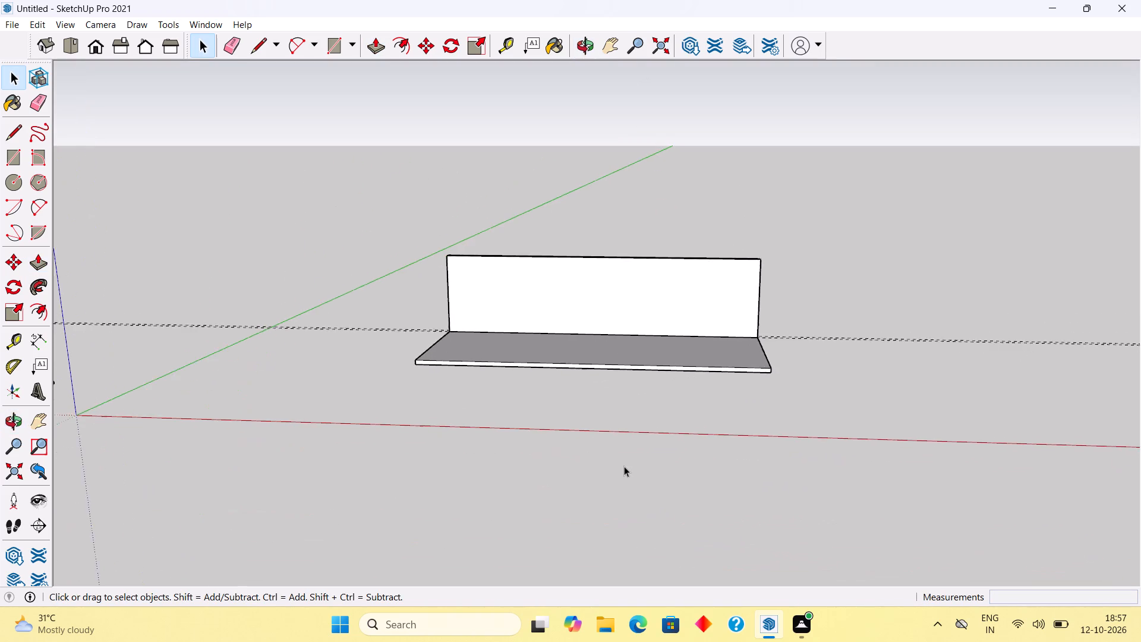
scroll(624, 466, "up", 1)
middle_click_drag(511, 314, 642, 416)
scroll(642, 416, "up", 1)
scroll(603, 315, "up", 4)
triple_click(553, 284)
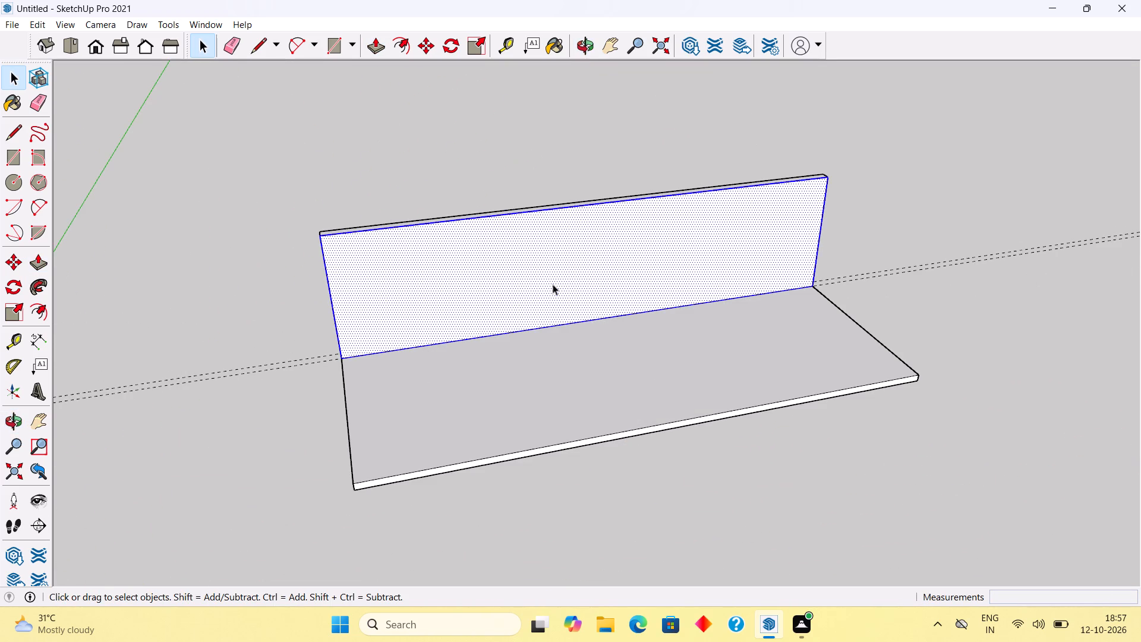
right_click(553, 284)
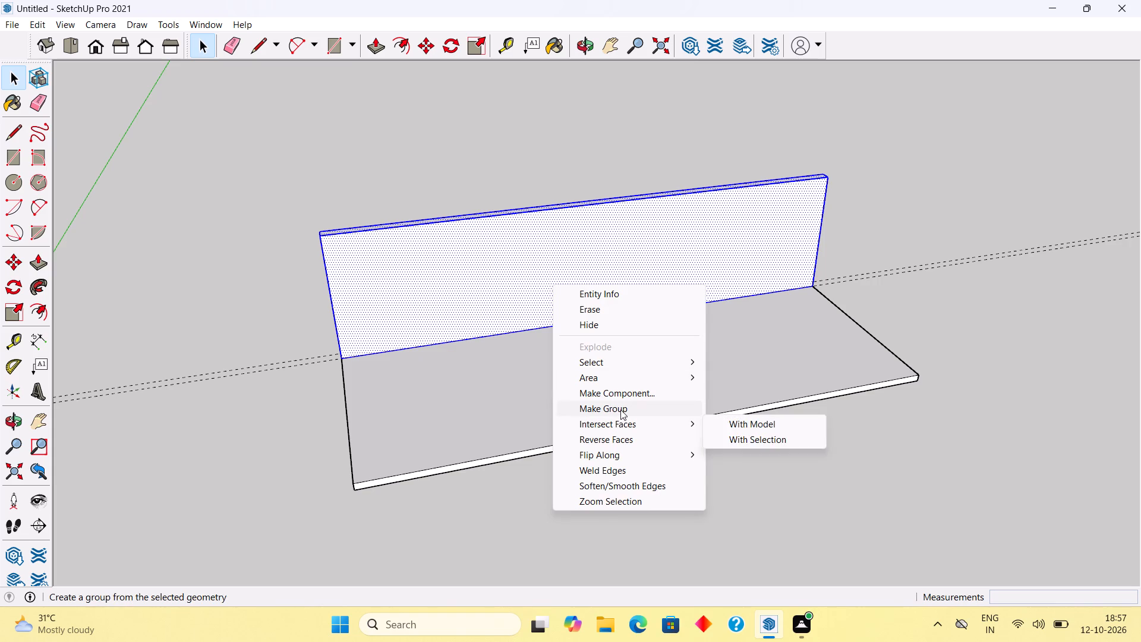
left_click(620, 410)
left_click(855, 542)
Place a guide on the slab parallel to the wall, 6' out from the wall's base edge on the narrower side.
middle_click_drag(900, 391, 687, 349)
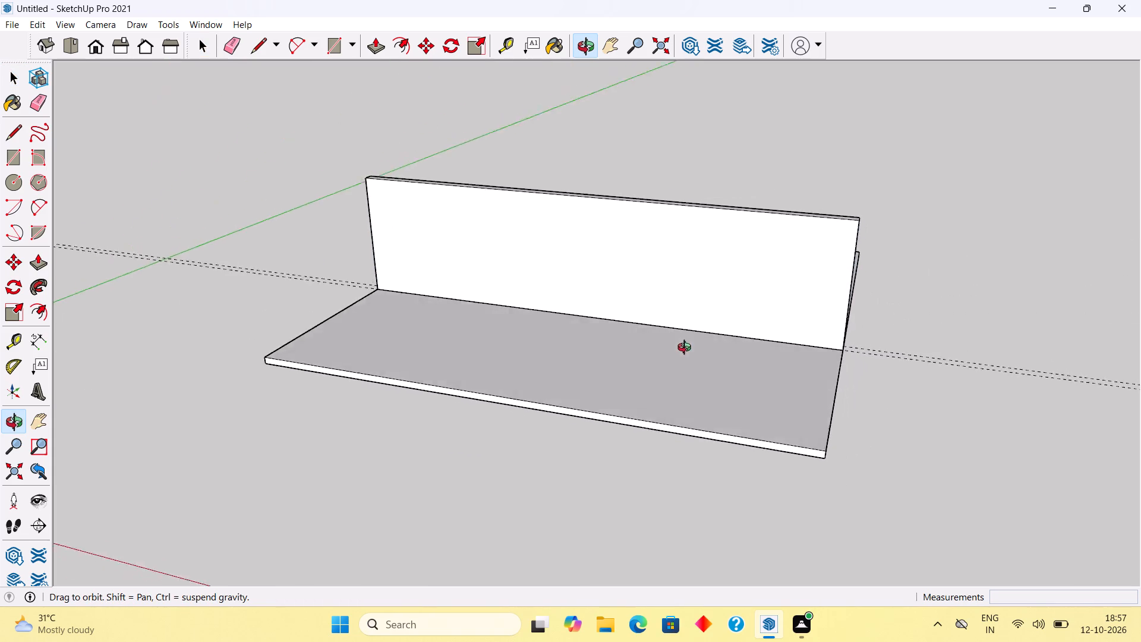
middle_click_drag(687, 349, 716, 284)
middle_click_drag(427, 219, 585, 279)
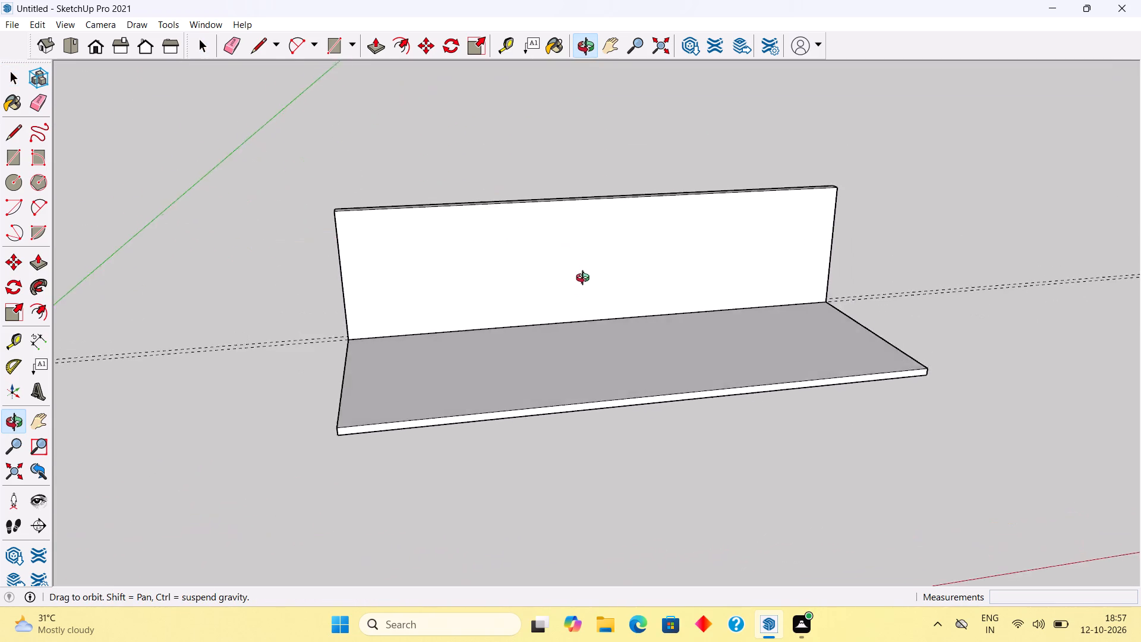
middle_click_drag(585, 279, 579, 357)
scroll(579, 357, "up", 2)
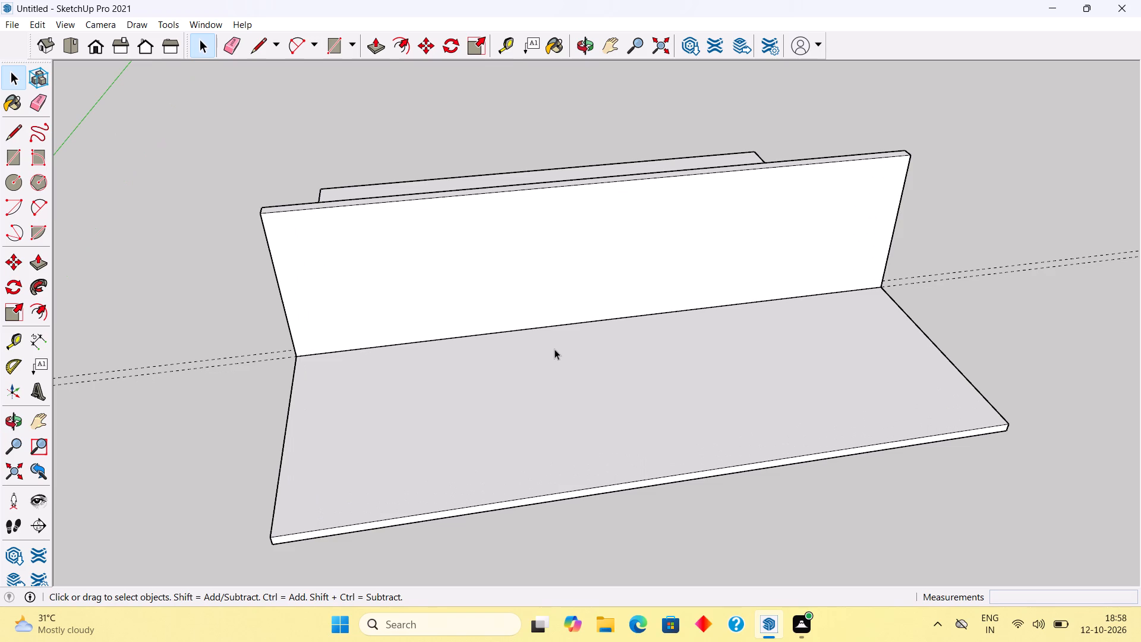
scroll(553, 351, "down", 4)
scroll(546, 297, "up", 3)
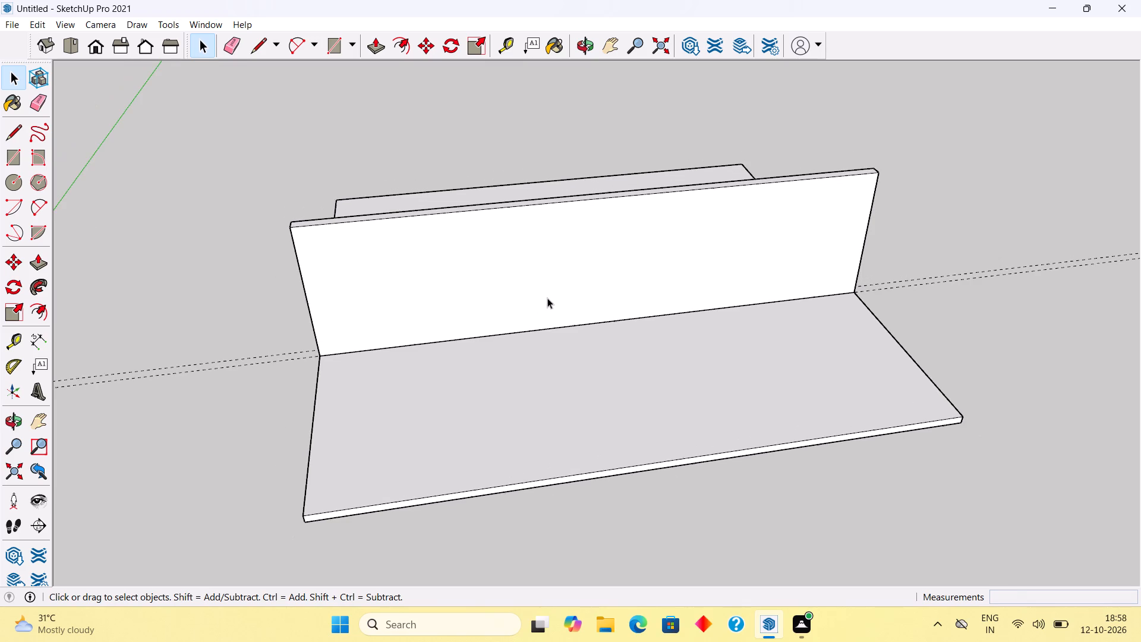
key("t")
left_click(546, 332)
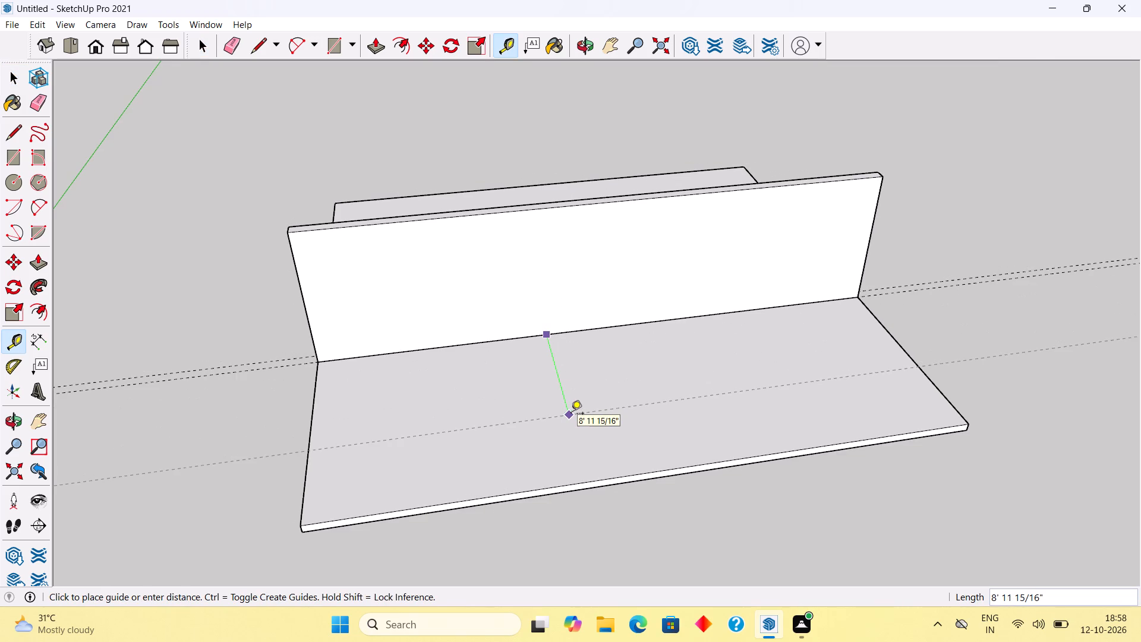
type("6'")
key("Return")
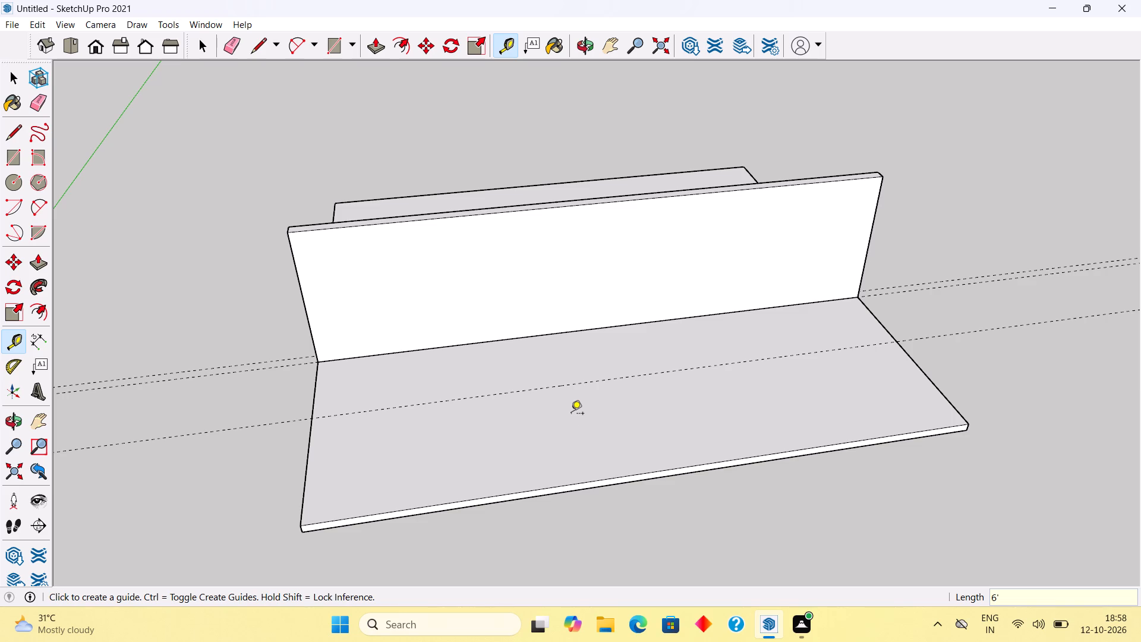
Place a second parallel guide on the slab, 9" from the 6' guide on the side away from the wall.
middle_click_drag(586, 383, 487, 505)
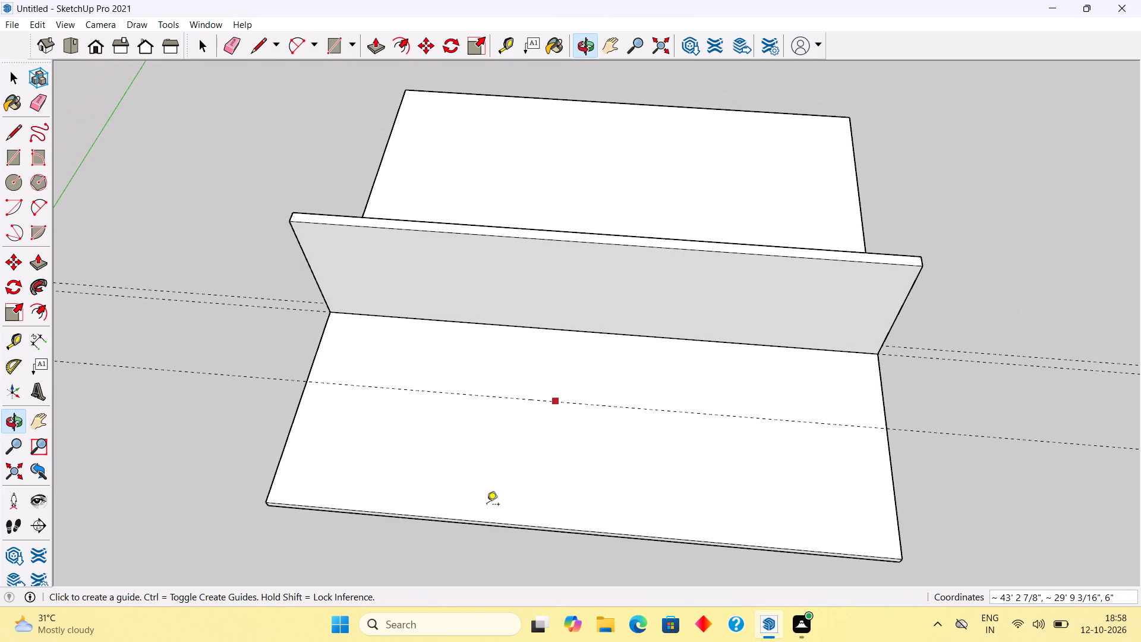
left_click(825, 426)
type("9\"")
key("Return")
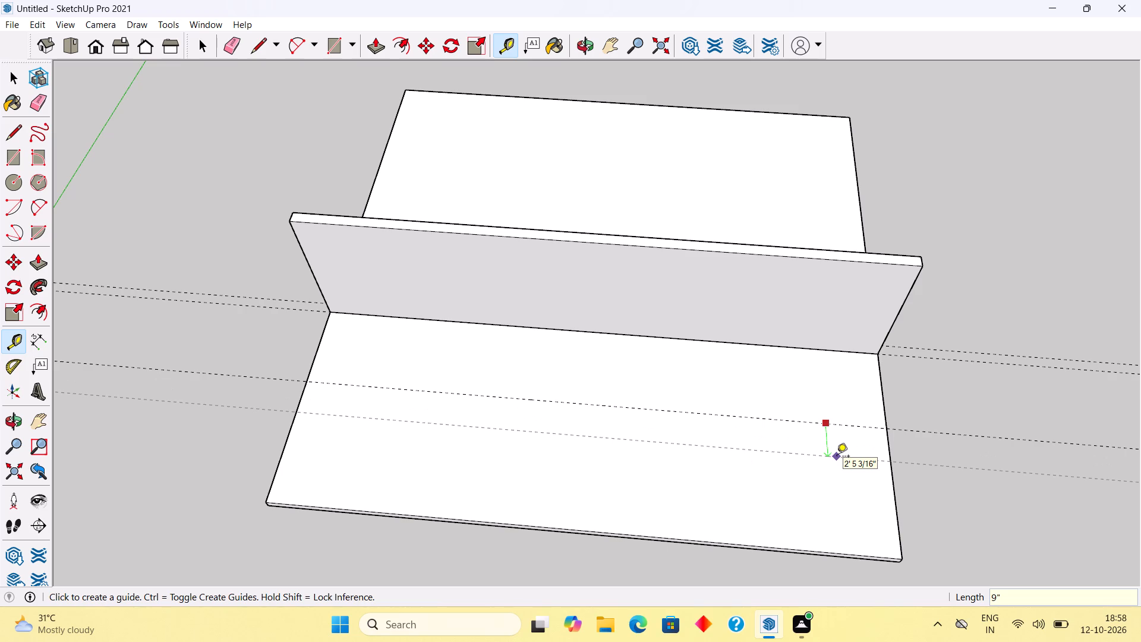
key("space")
Place a vertical guide on the wall face, 2' in from the wall's right-hand end edge.
scroll(837, 457, "down", 1)
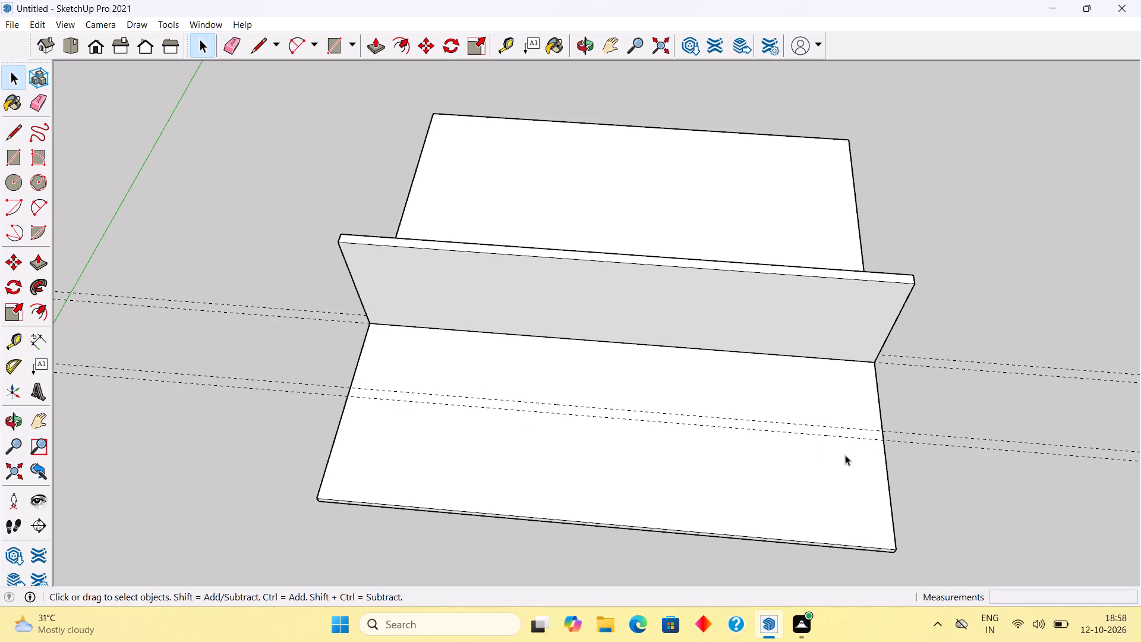
middle_click_drag(795, 416, 368, 328)
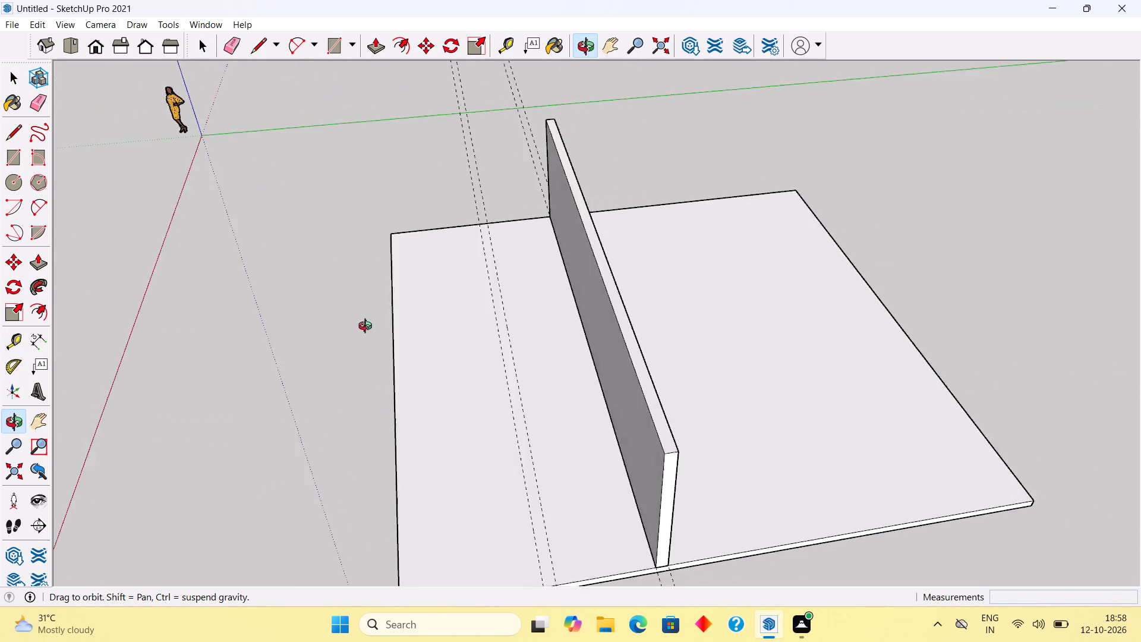
middle_click_drag(368, 328, 678, 287)
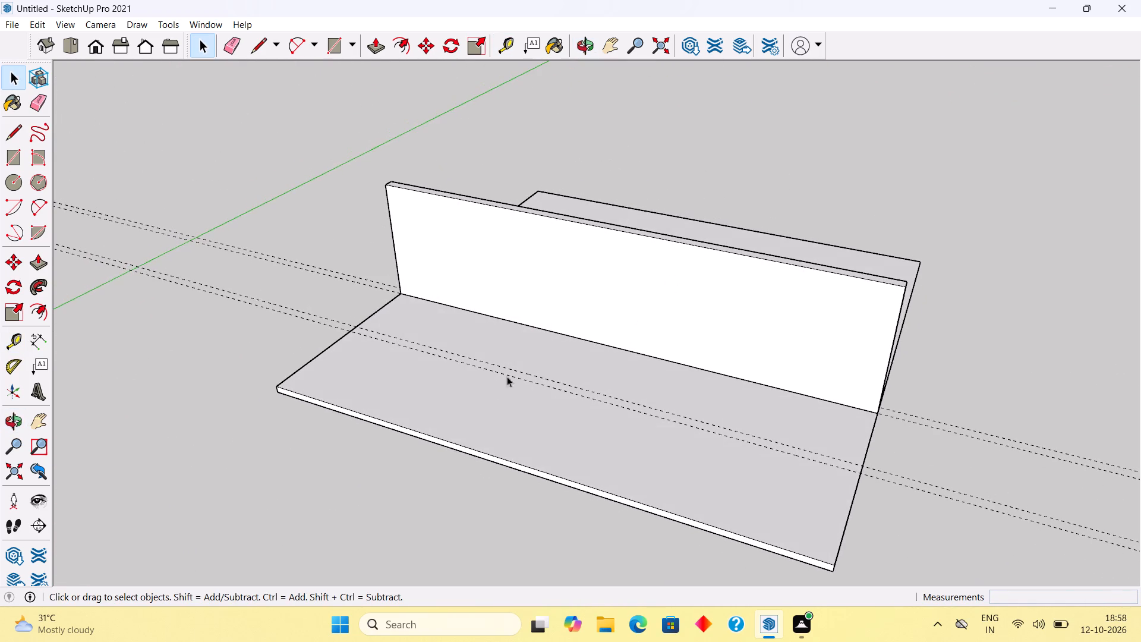
scroll(496, 402, "up", 2)
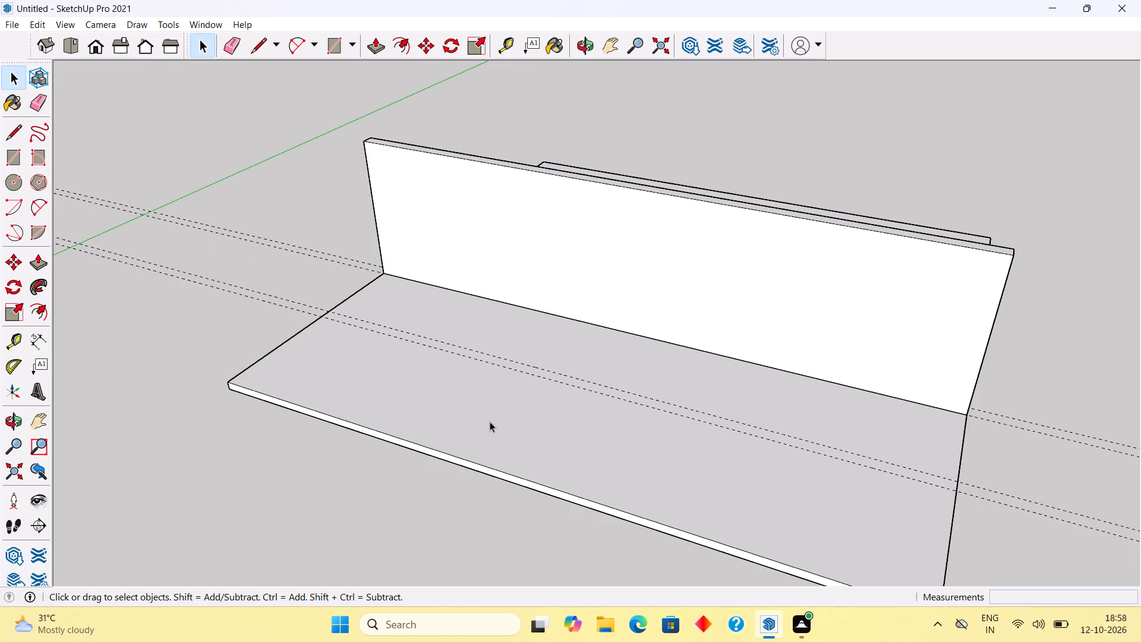
middle_click_drag(479, 411, 604, 410)
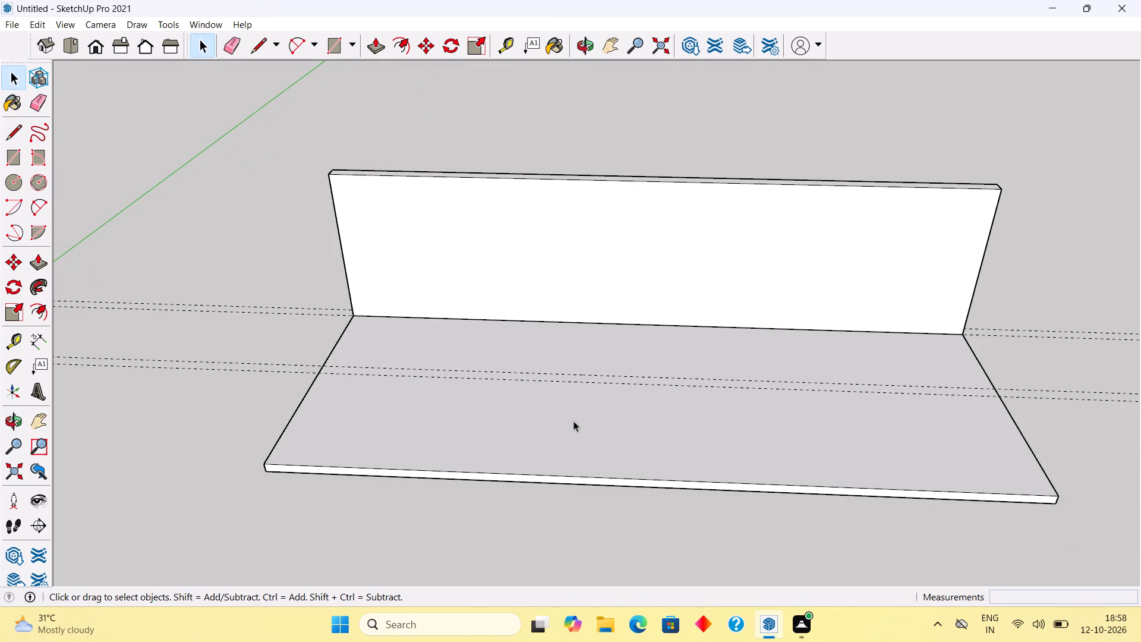
key("t")
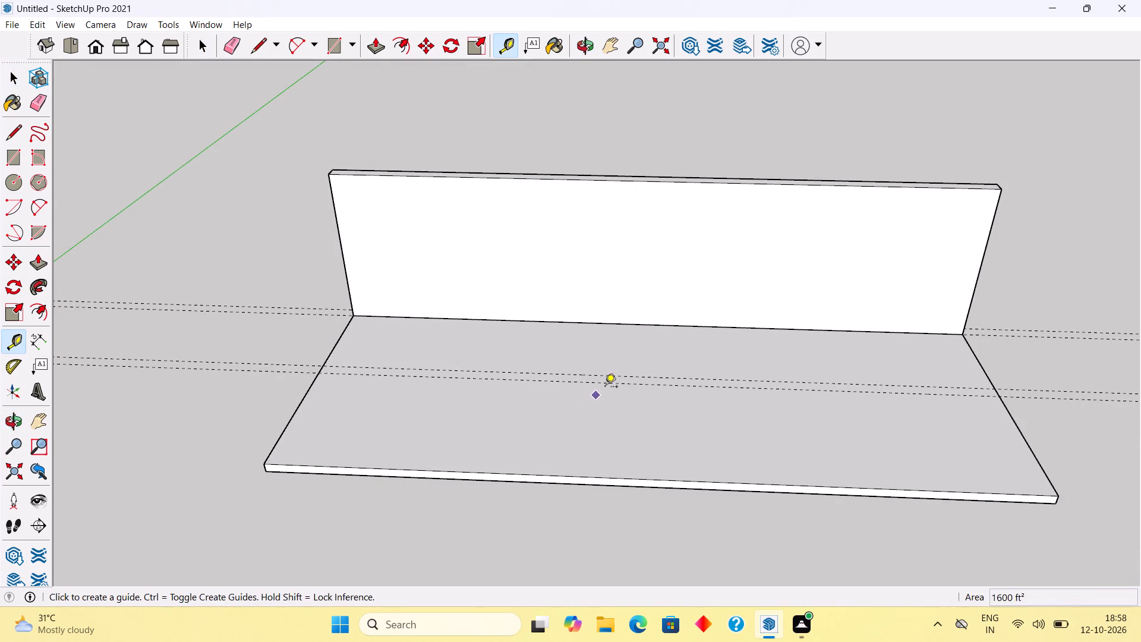
middle_click_drag(592, 309, 567, 231)
scroll(566, 226, "up", 1)
scroll(810, 85, "up", 3)
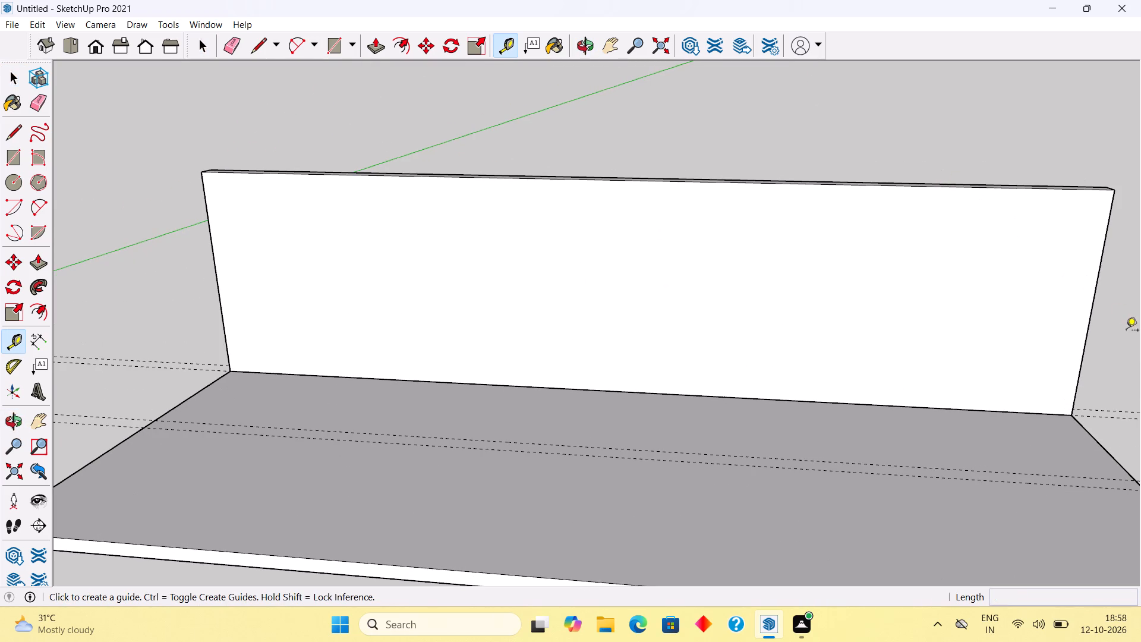
left_click(1086, 352)
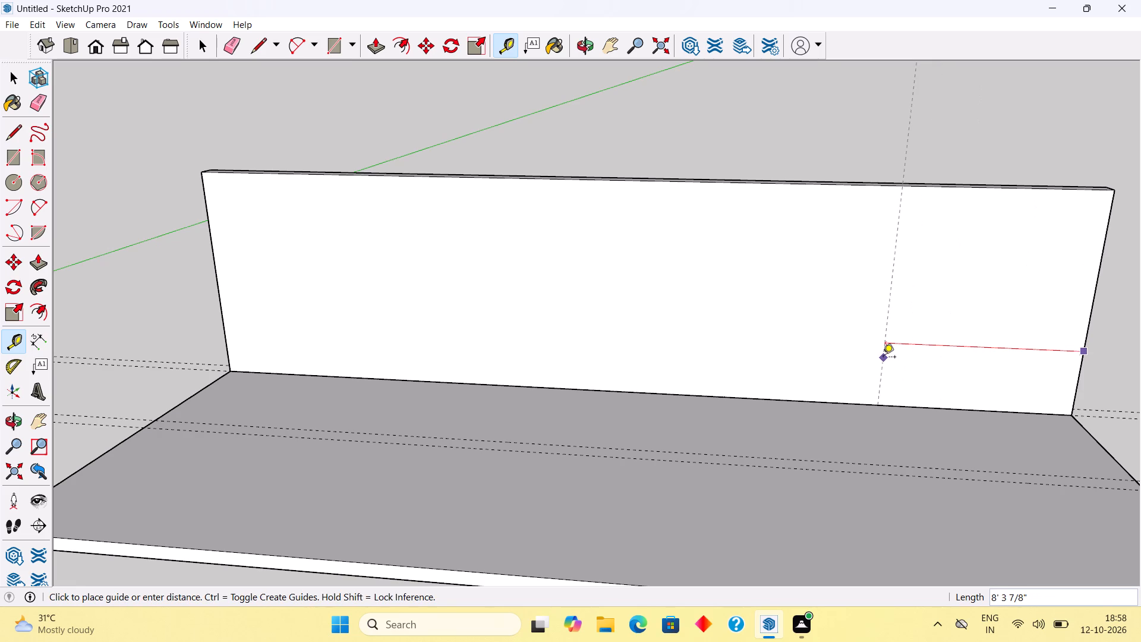
type("2'")
key("Return")
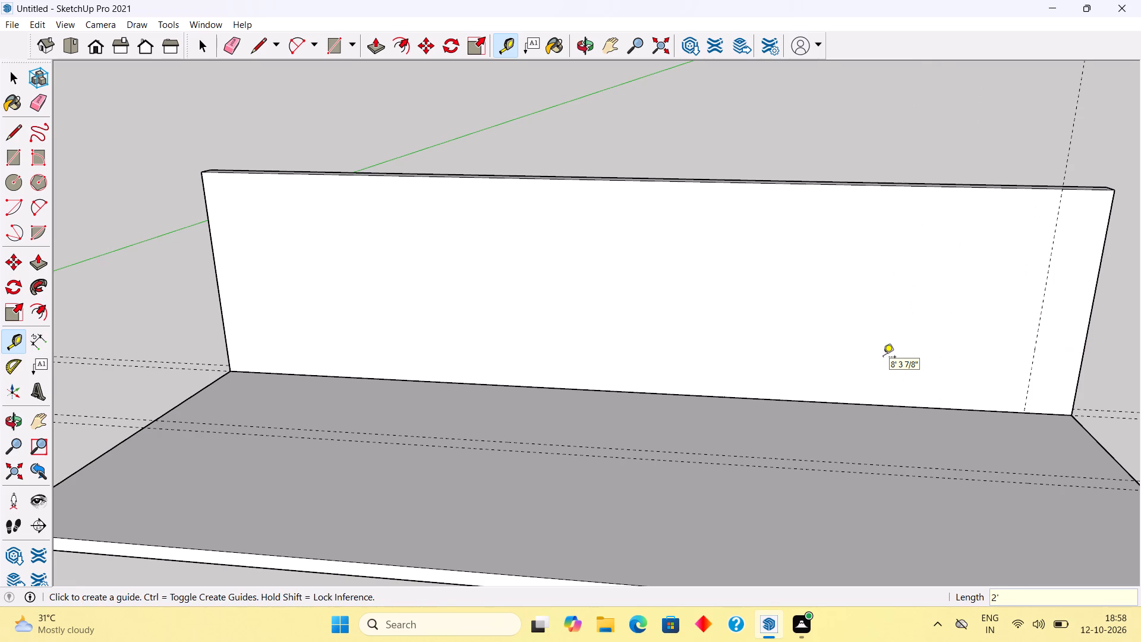
Add two more vertical guides along the wall face, one 6' beyond the first and another 5' beyond that.
left_click(1035, 351)
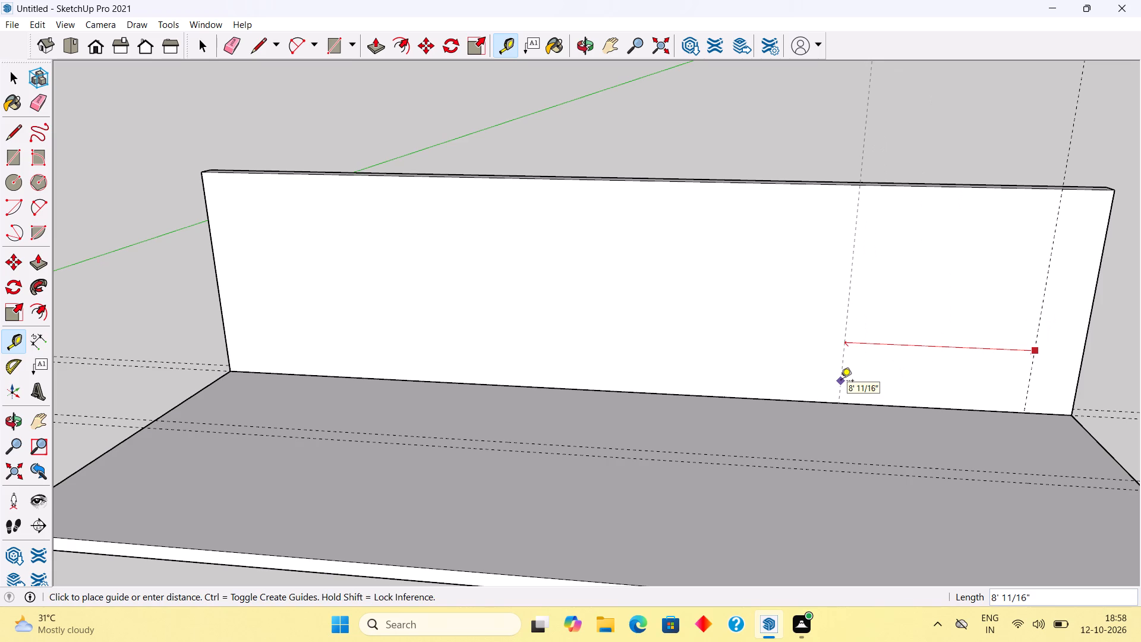
type("6'")
key("Return")
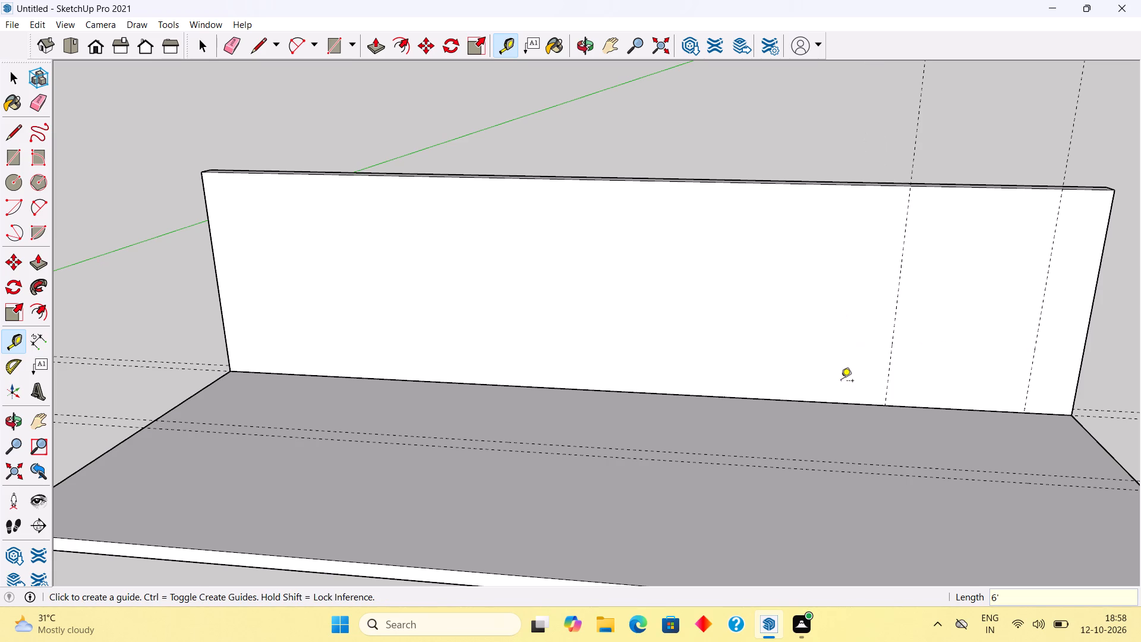
left_click(896, 335)
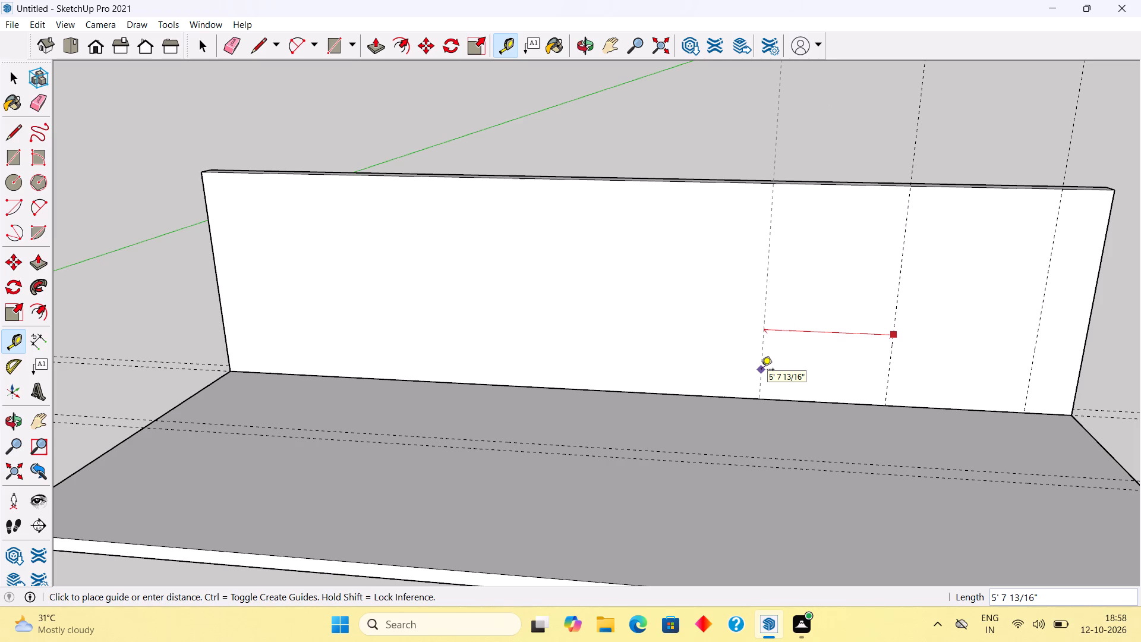
type("5'")
key("Return")
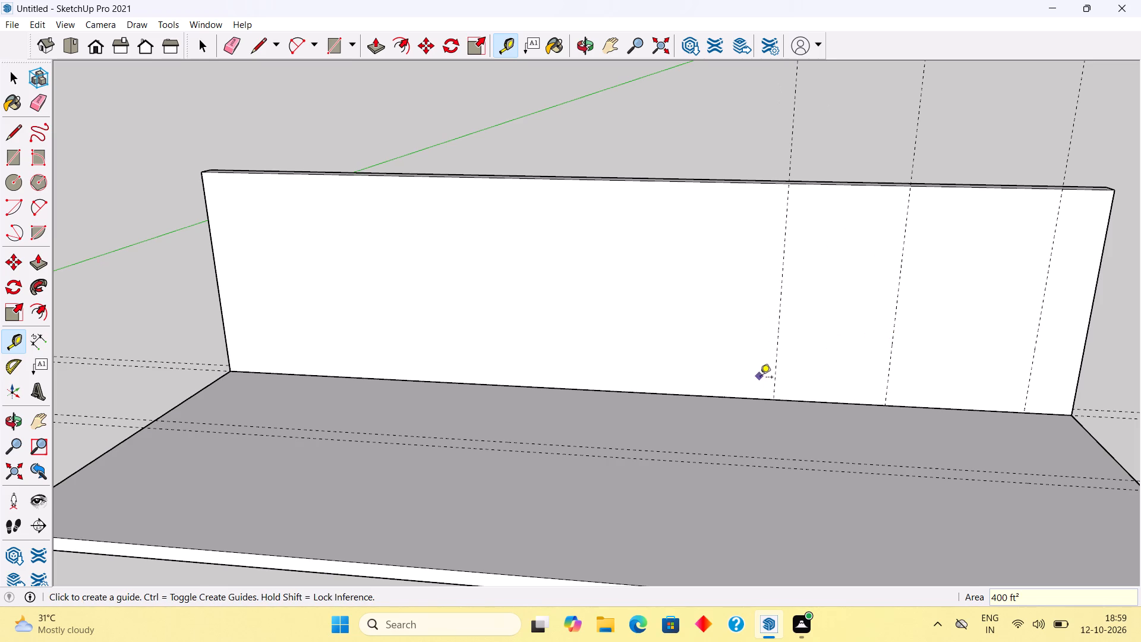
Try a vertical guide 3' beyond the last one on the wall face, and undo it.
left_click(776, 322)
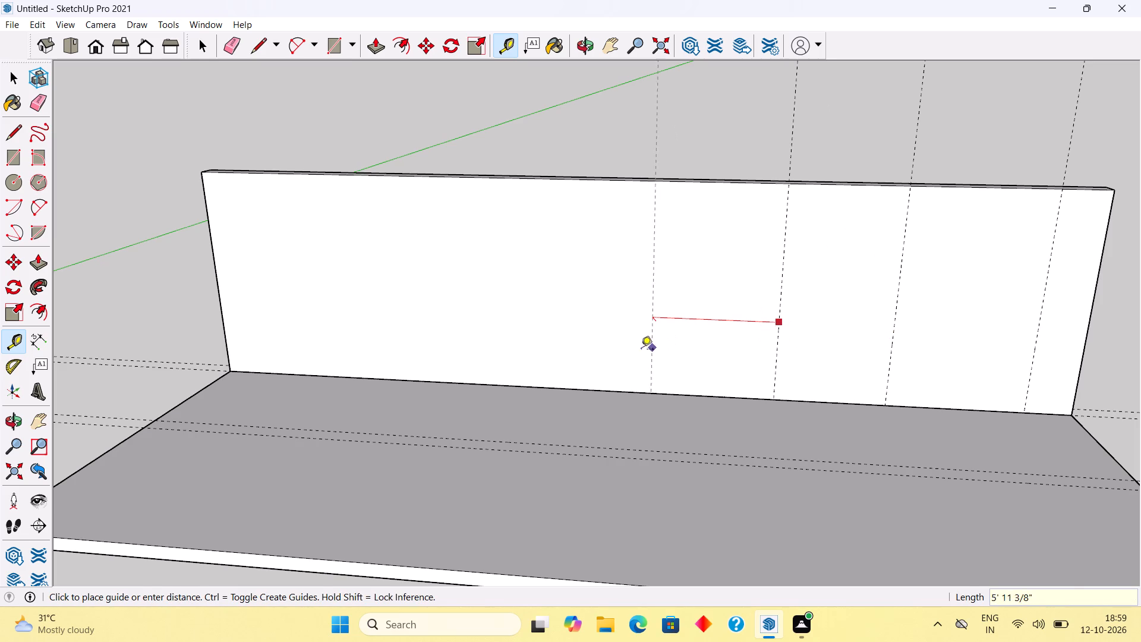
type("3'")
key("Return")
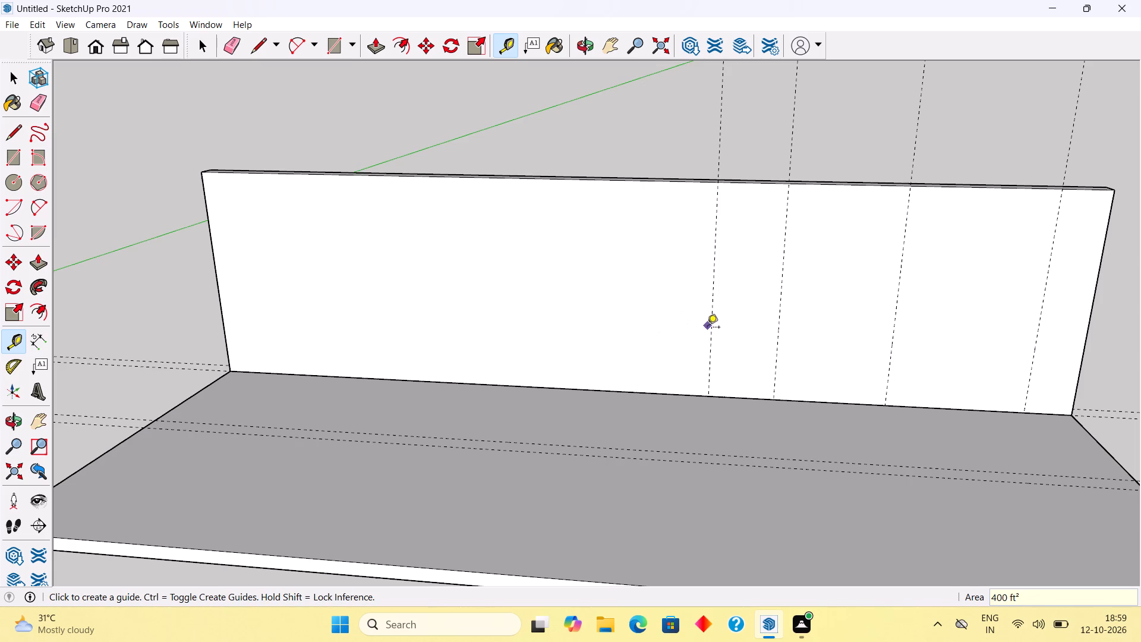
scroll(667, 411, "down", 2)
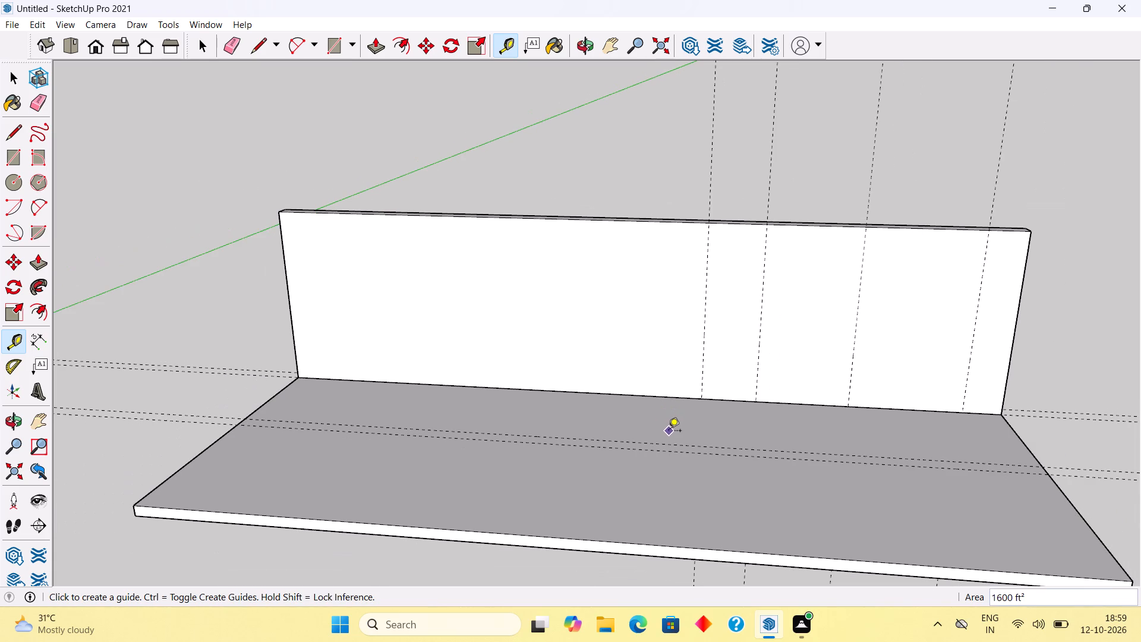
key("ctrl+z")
Place a fourth vertical guide on the wall face, 4' beyond the third one.
left_click(756, 351)
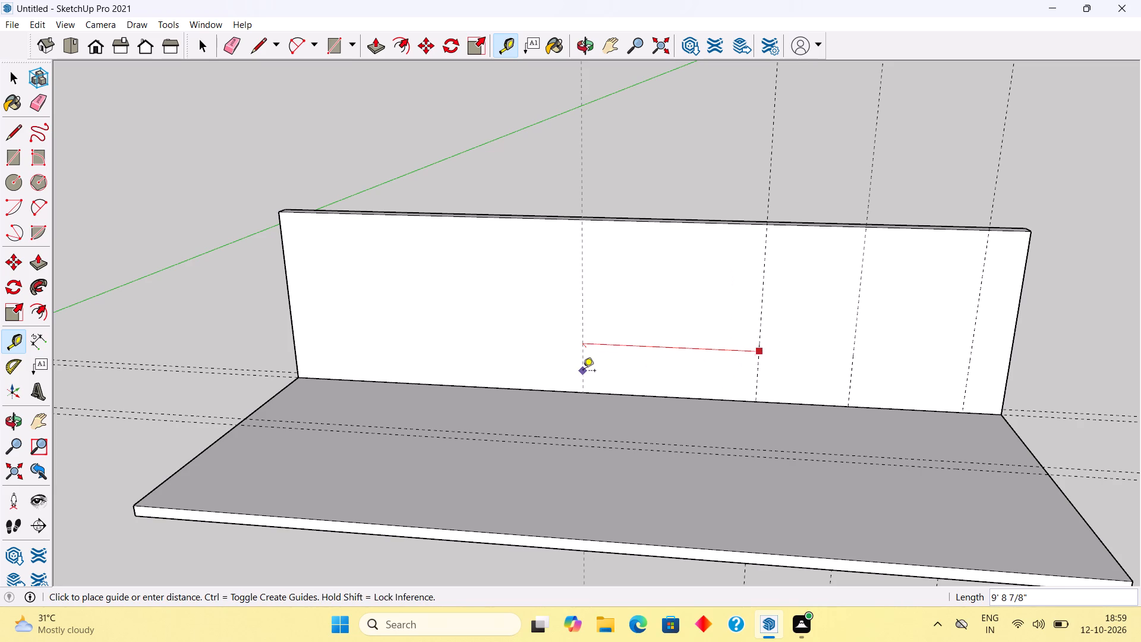
type("4'")
key("Return")
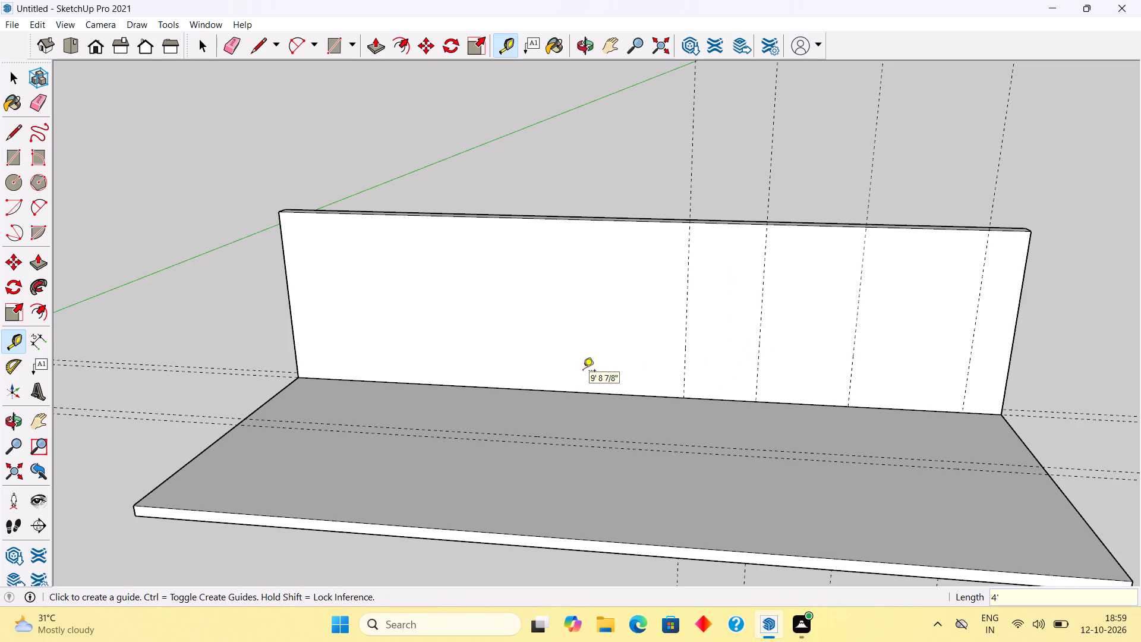
Measure the distance from the wall's right-hand end edge to the fourth vertical guide.
left_click(1012, 337)
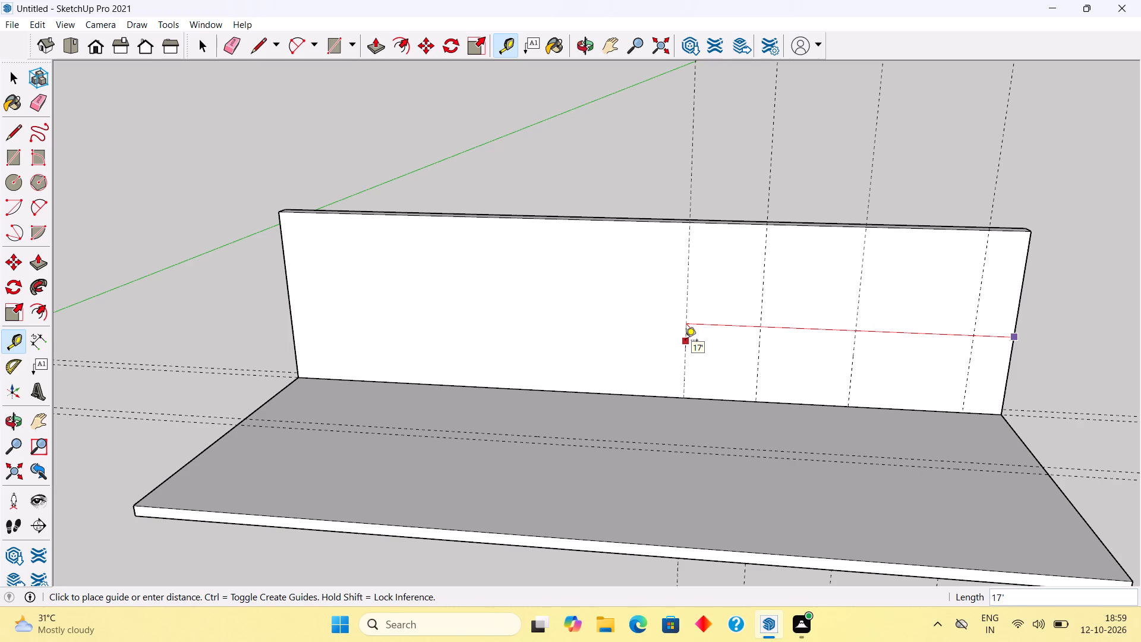
key("space")
Place a horizontal guide on the wall face, 3' above the wall's base edge.
scroll(668, 401, "down", 4)
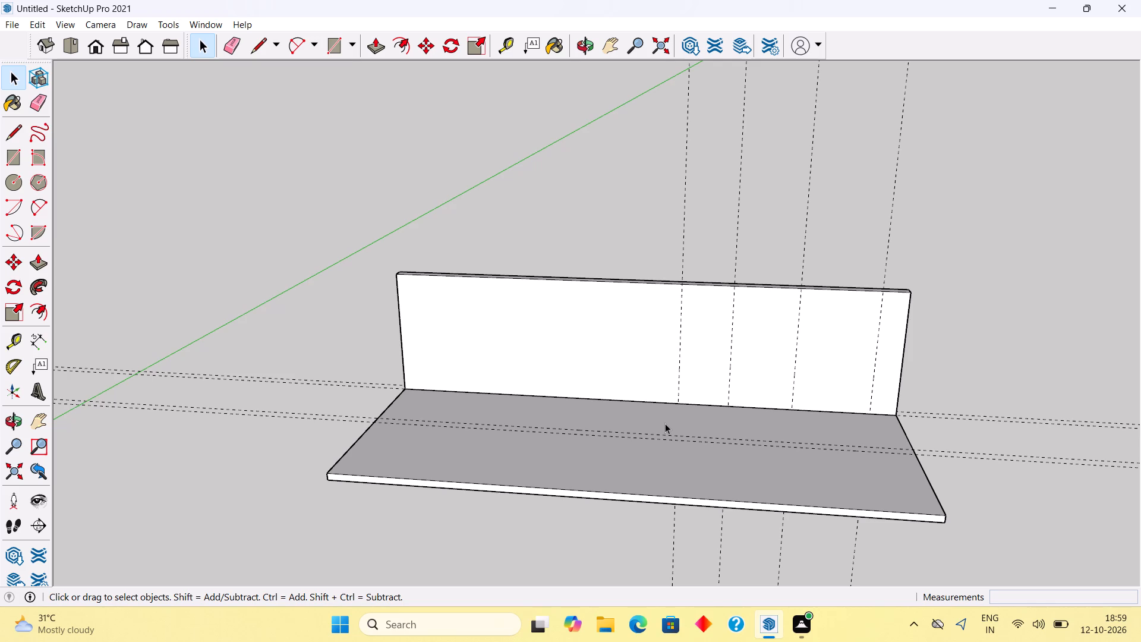
scroll(899, 525, "up", 5)
scroll(658, 467, "up", 1)
middle_click_drag(717, 470, 806, 461)
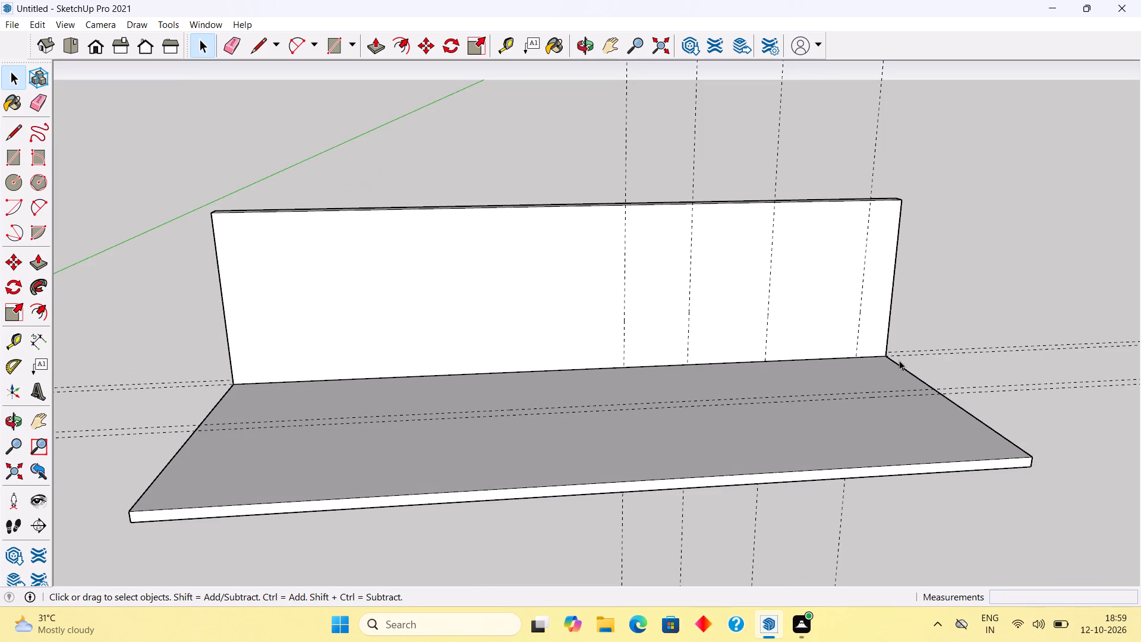
key("t")
left_click(732, 364)
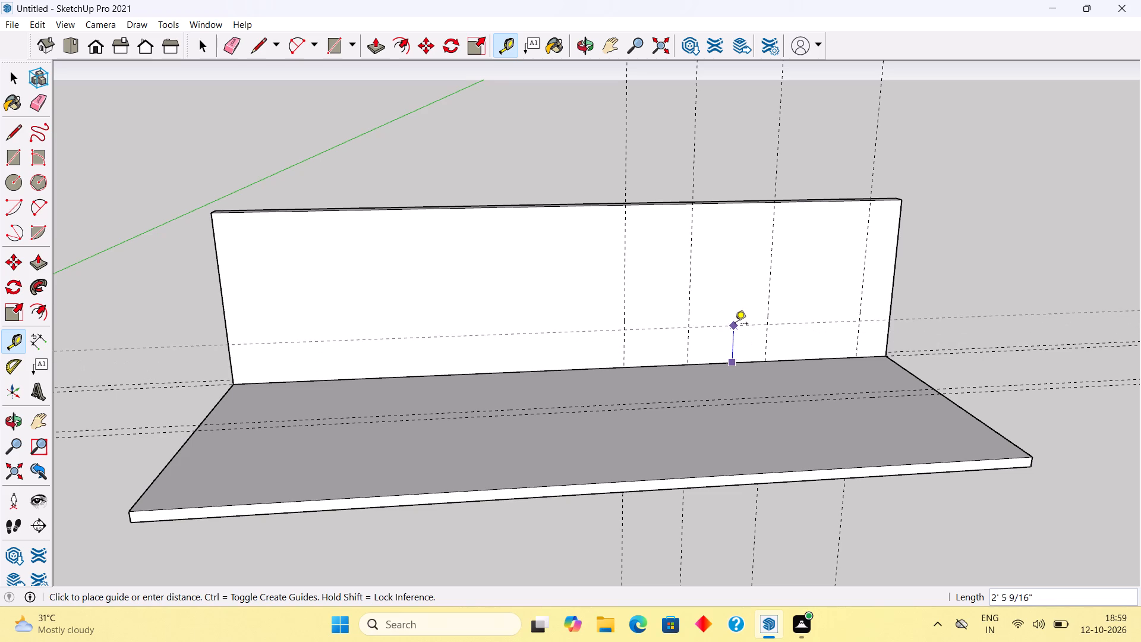
type("3'")
key("Return")
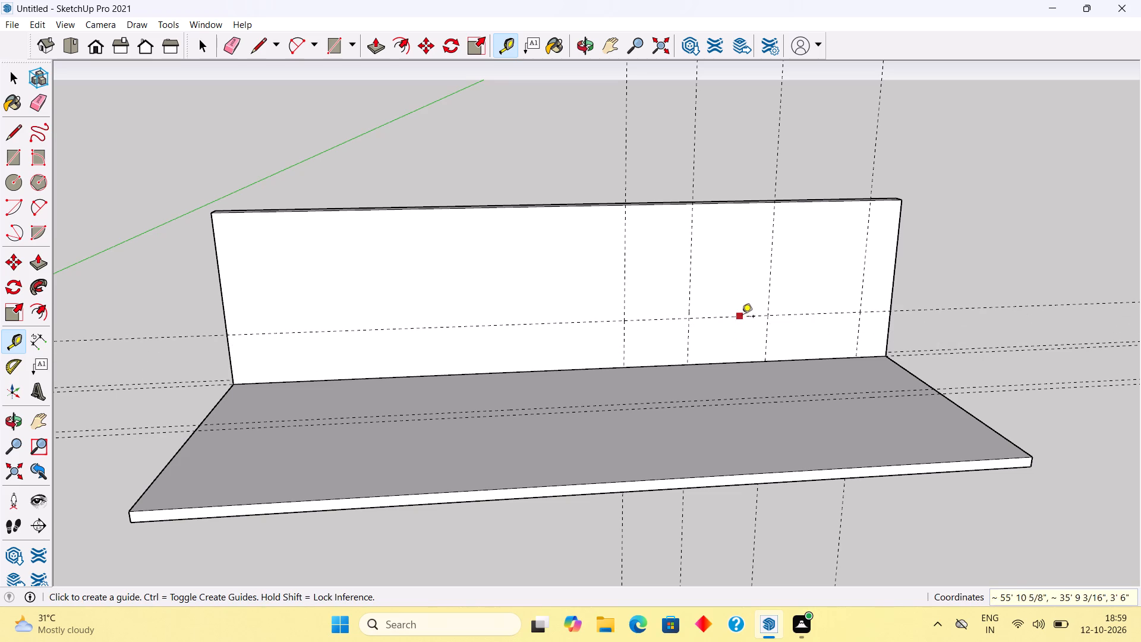
Place a second horizontal guide on the wall face, 4' above the first one.
left_click(742, 317)
key("4")
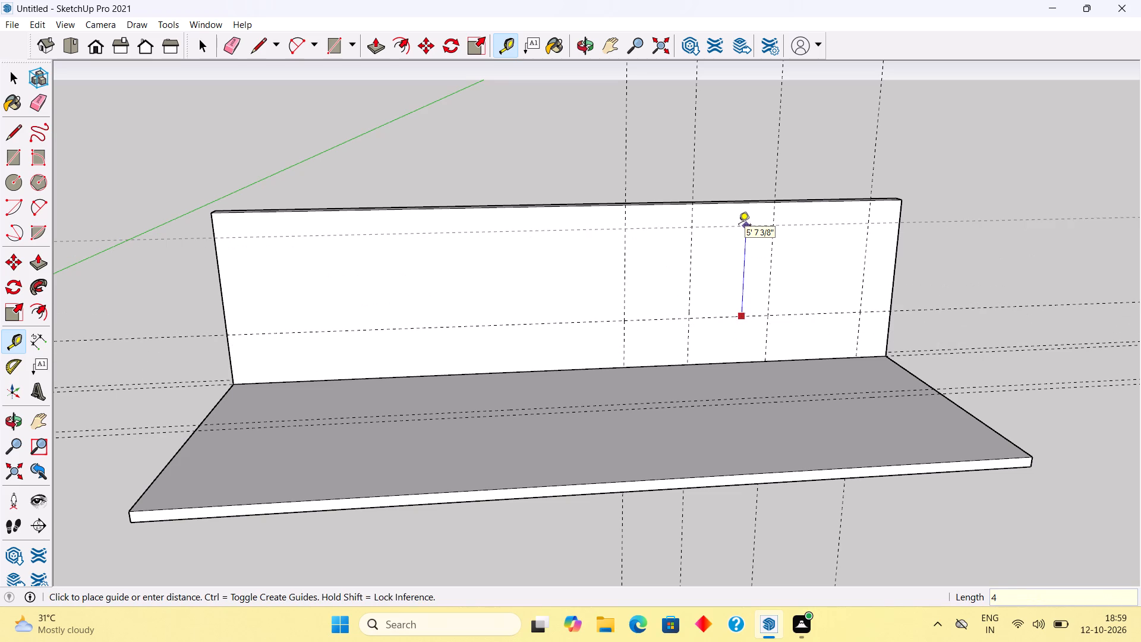
key("apostrophe")
key("Return")
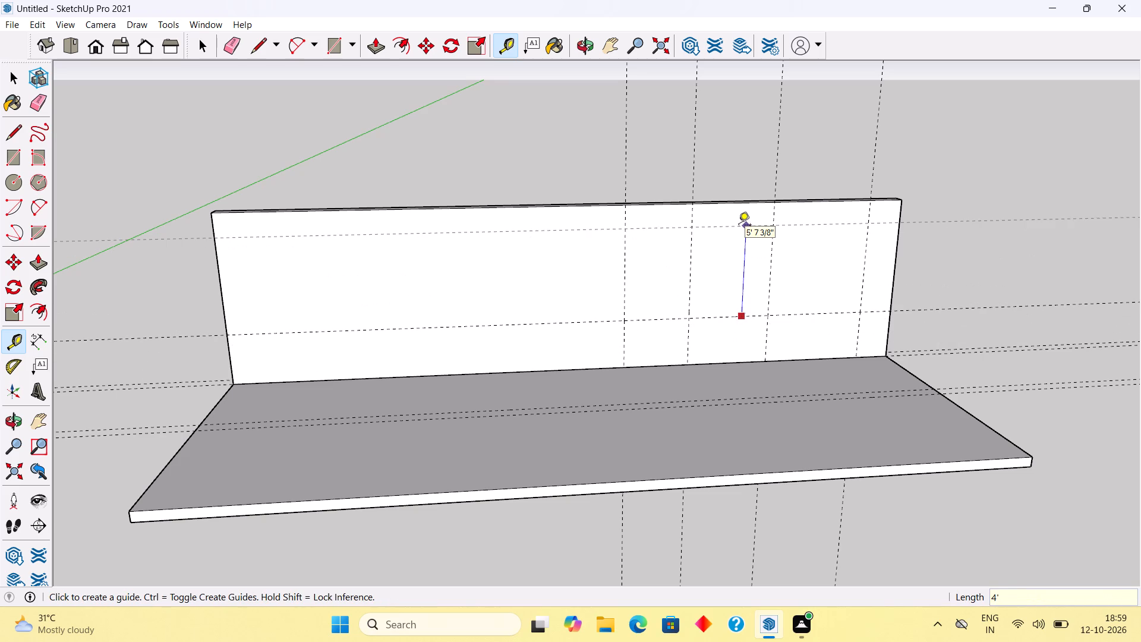
Inside the wall group, draw a 4' wide, 7' high door rectangle between the first two vertical guides, down to the wall's base.
key("space")
triple_click(746, 305)
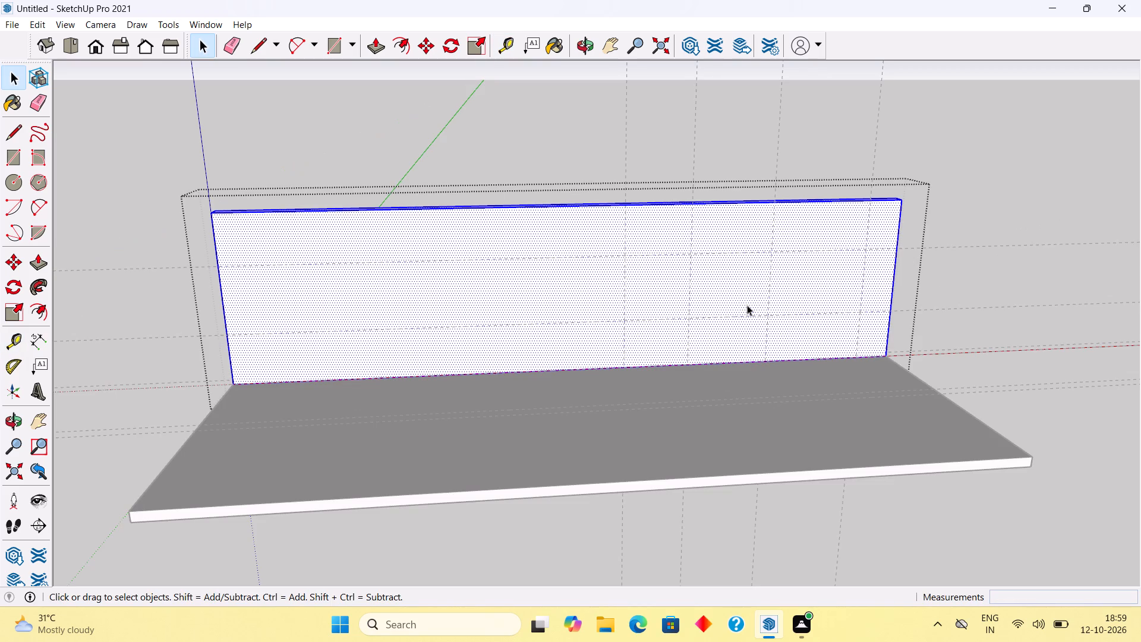
key("r")
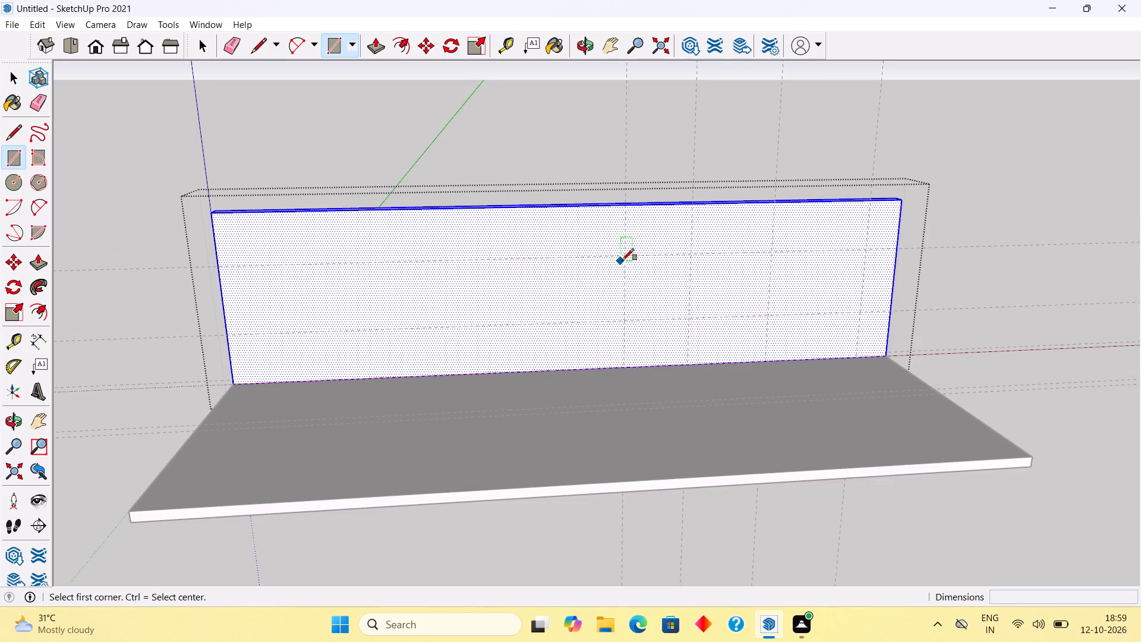
left_click(623, 258)
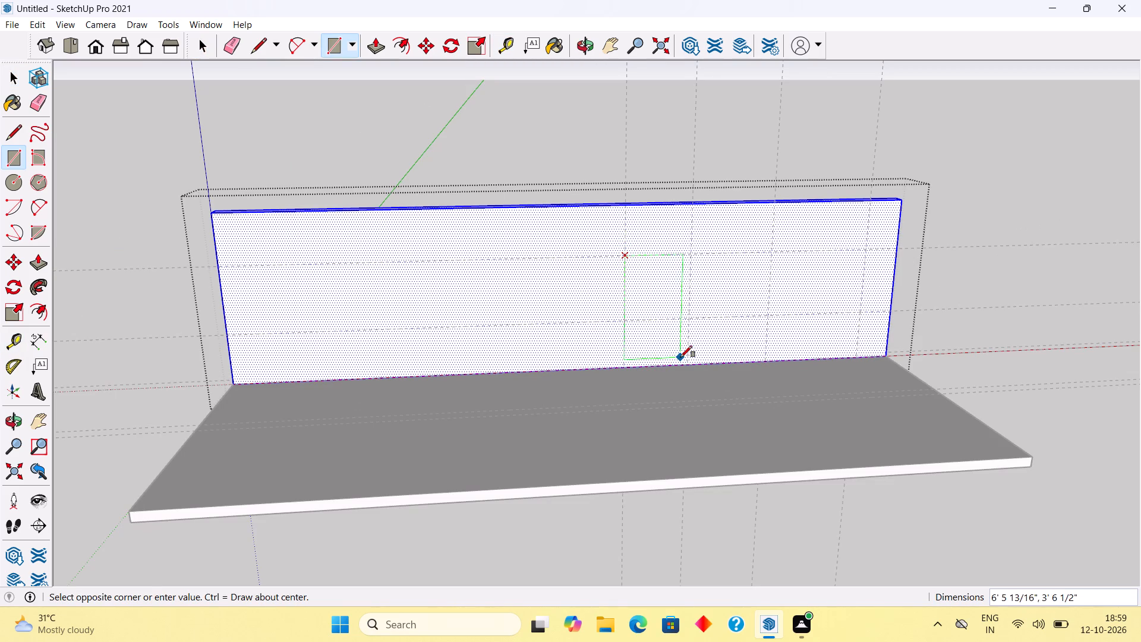
left_click(688, 365)
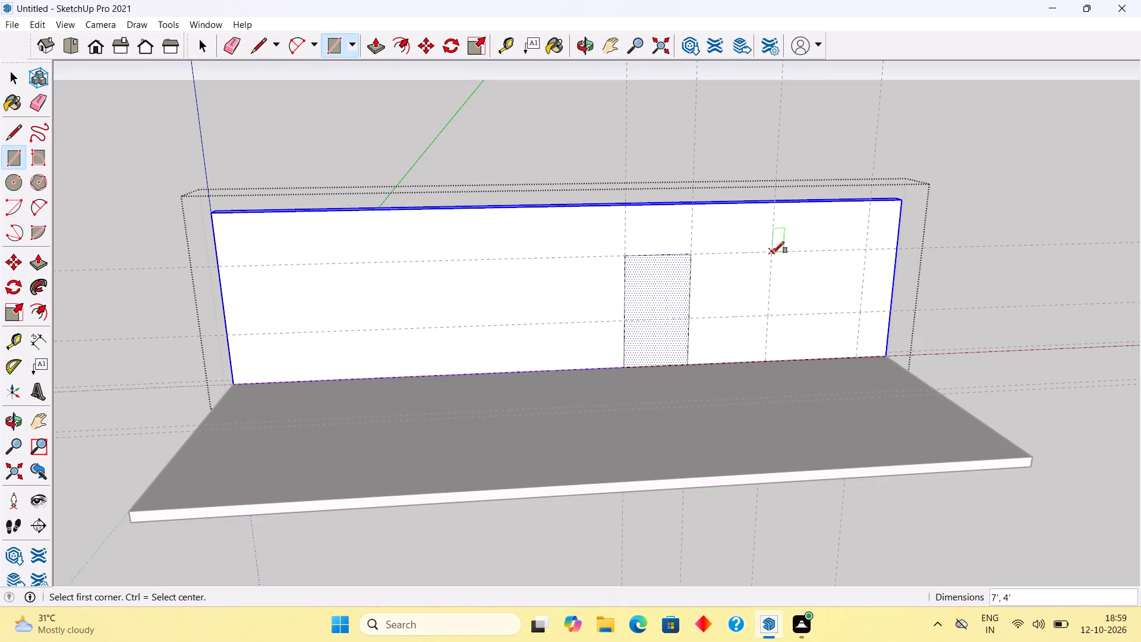
Draw a 6' by 4' window rectangle between the third and fourth vertical guides and the two horizontal guides.
left_click(772, 254)
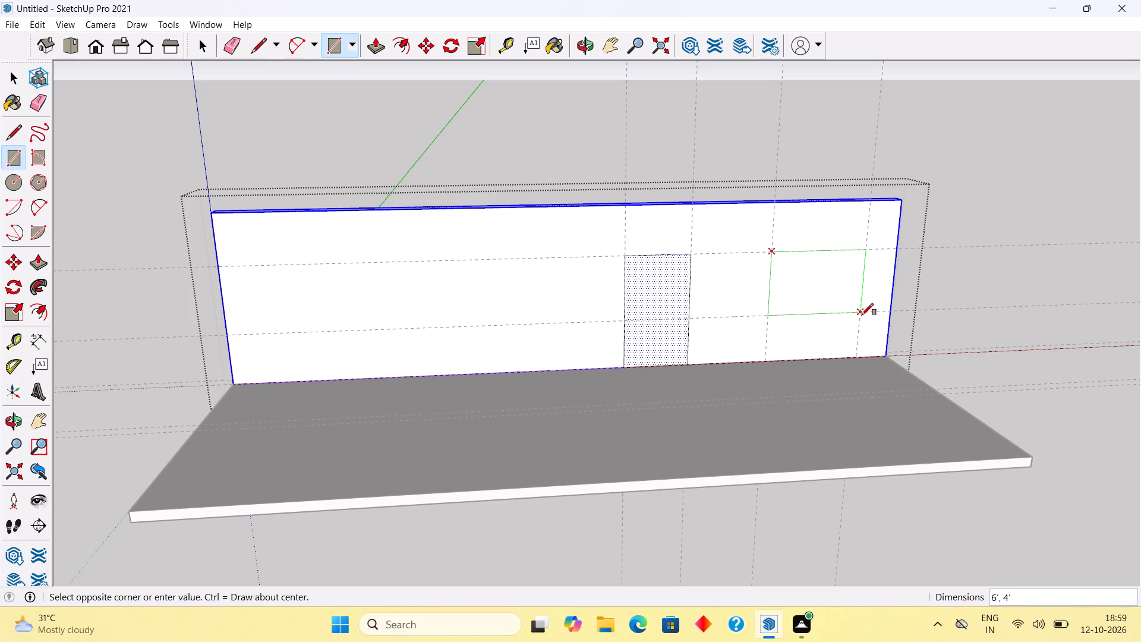
left_click(862, 314)
key("space")
Push the door and window rectangles 9" through the wall to cut the openings, and leave the wall group.
key("p")
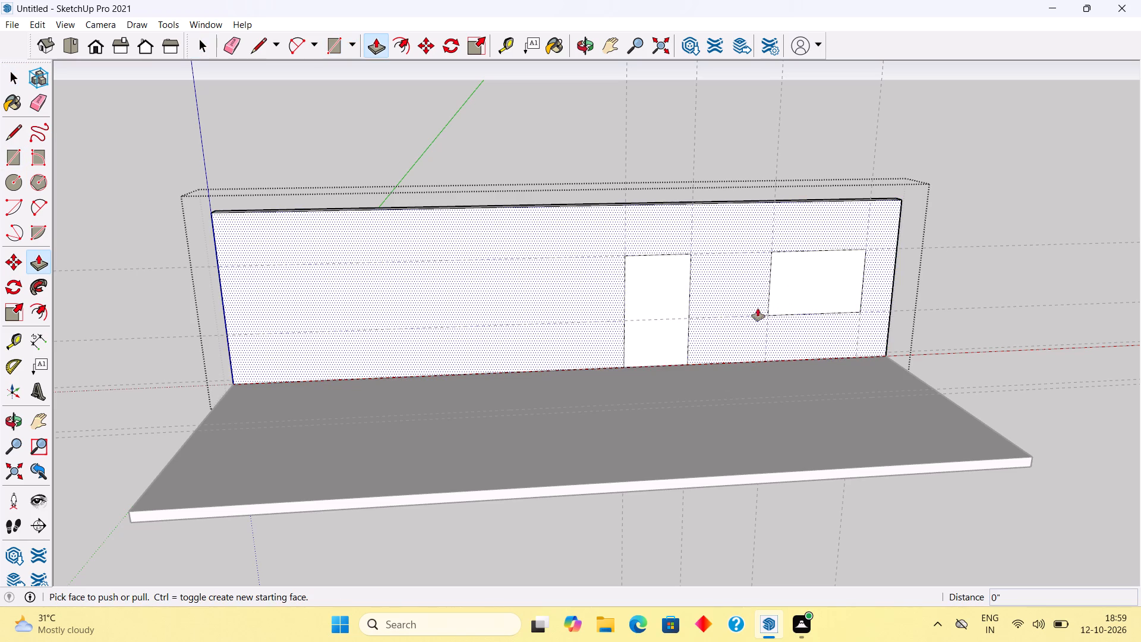
left_click_drag(677, 326, 666, 292)
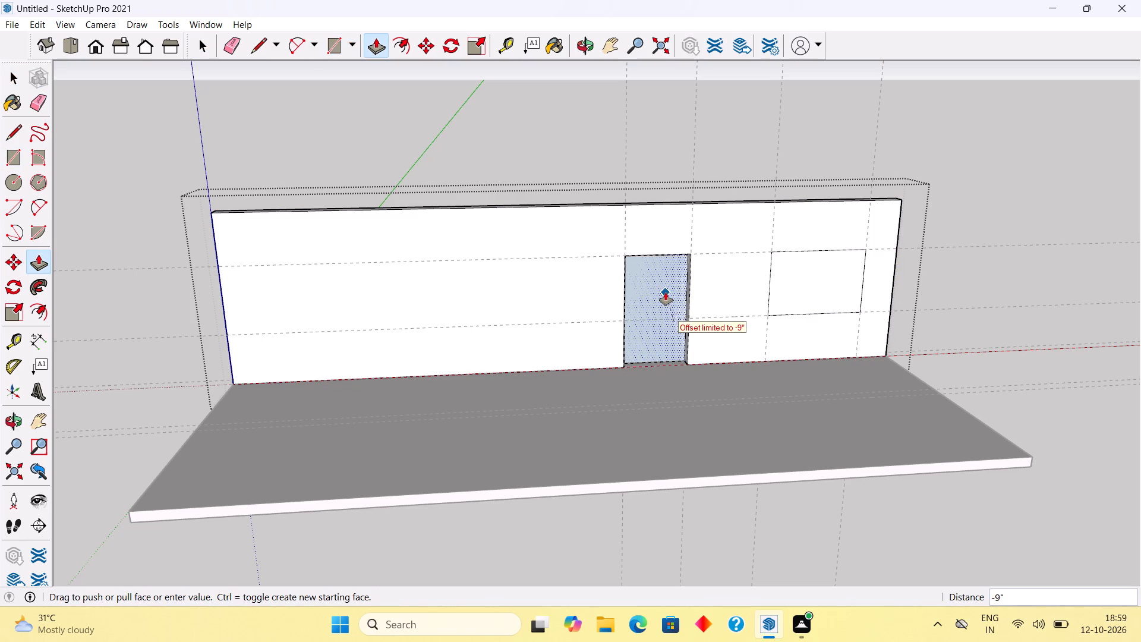
double_click(780, 293)
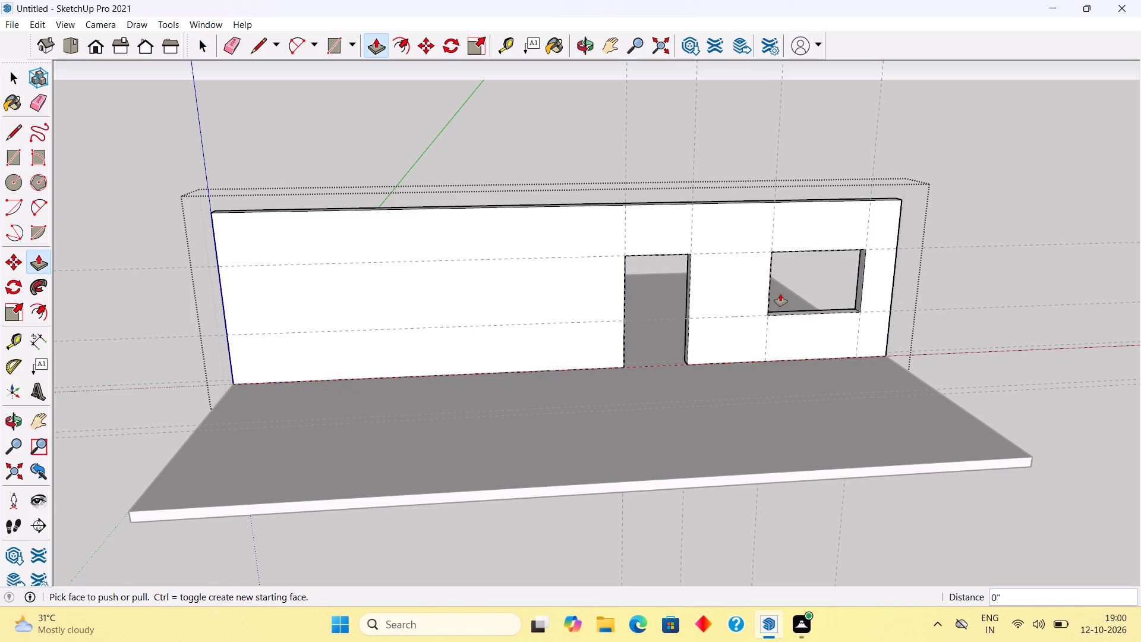
key("space")
left_click(747, 140)
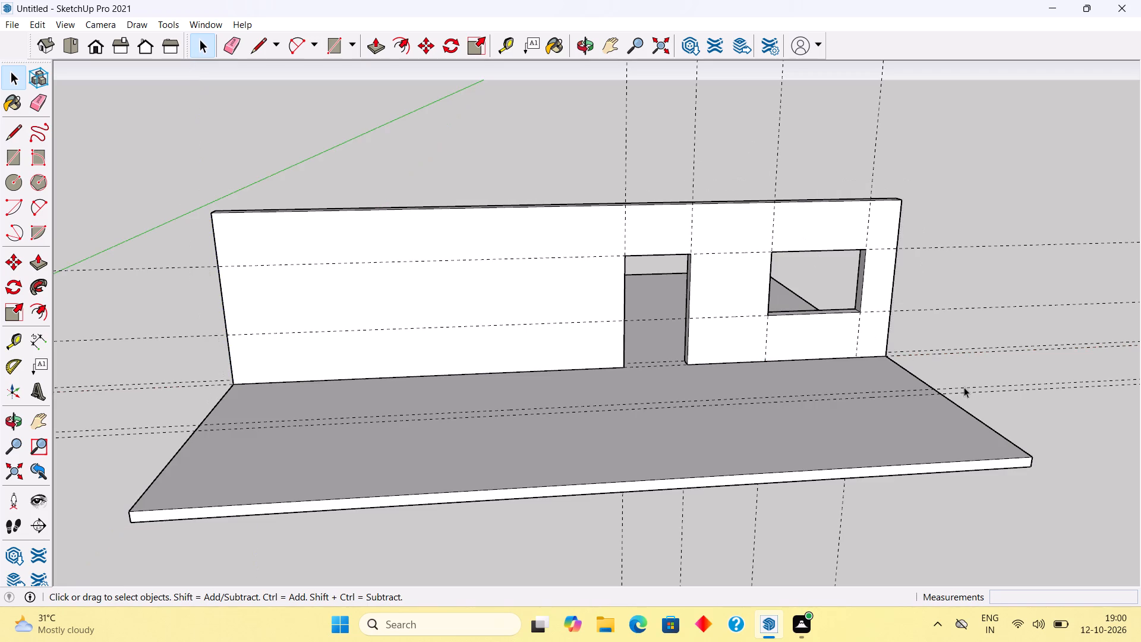
Draw a 6' by 4' rectangle outside the wall group, filling the window opening corner to corner.
middle_click_drag(958, 367, 895, 310)
scroll(895, 309, "up", 2)
scroll(796, 192, "up", 4)
scroll(945, 276, "up", 3)
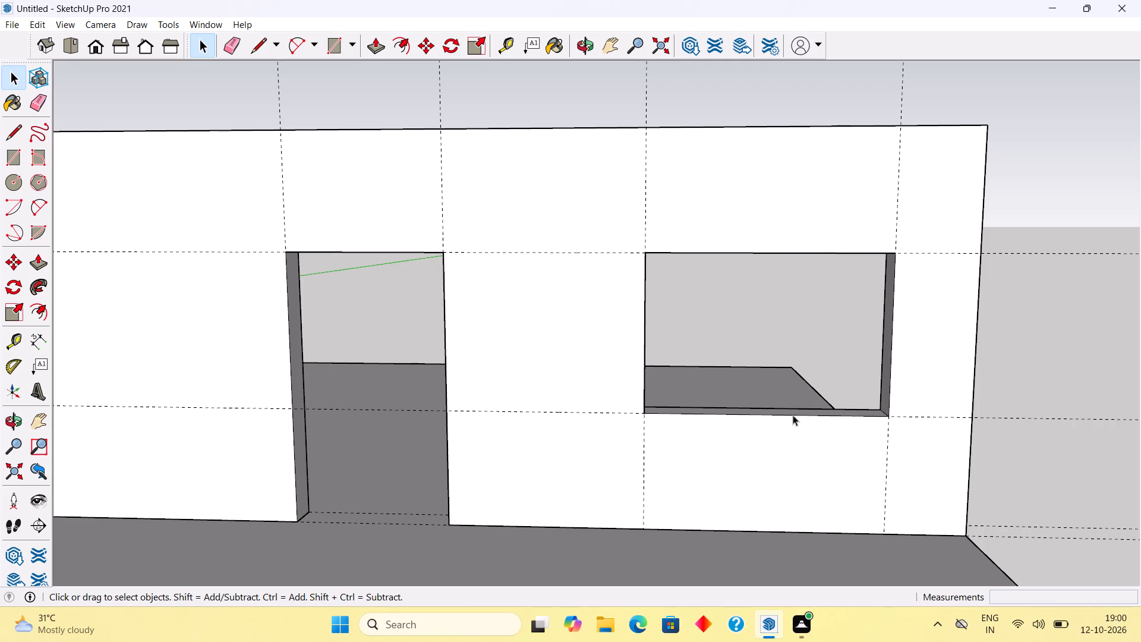
key("r")
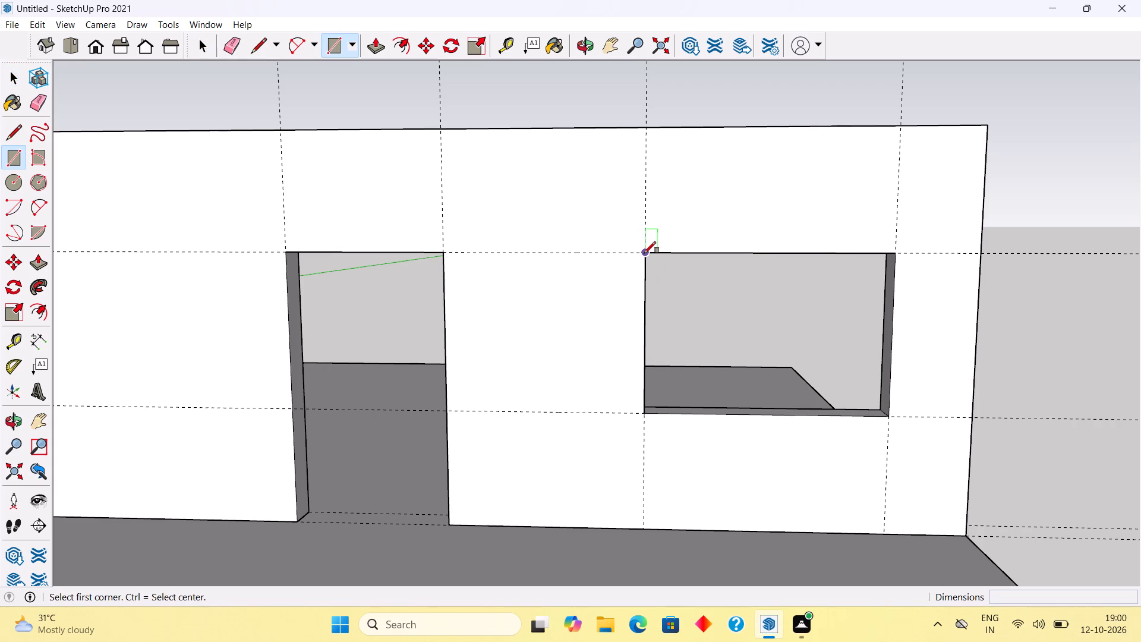
left_click(645, 253)
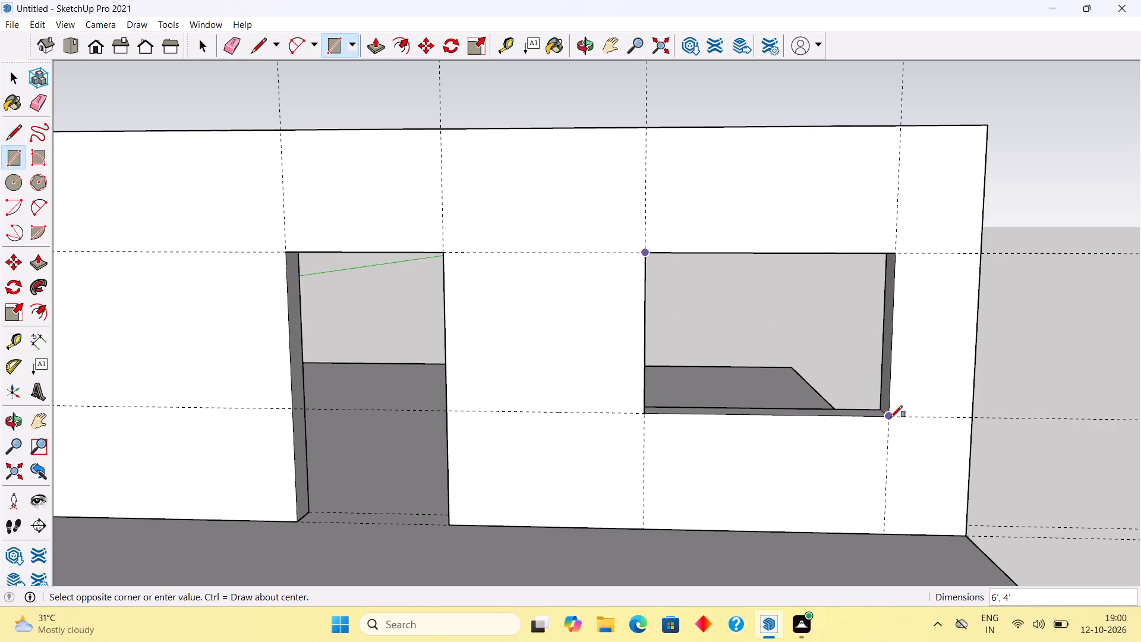
left_click(891, 417)
key("space")
Offset the window rectangle's outline 3" inward to form the frame border.
key("t")
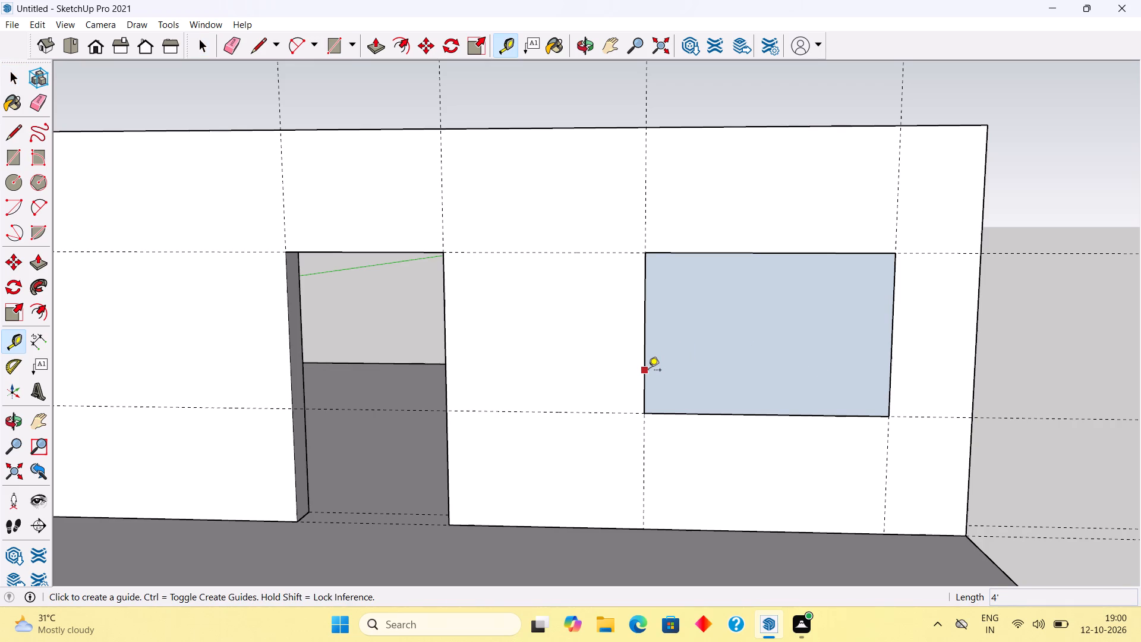
key("f")
left_click(659, 386)
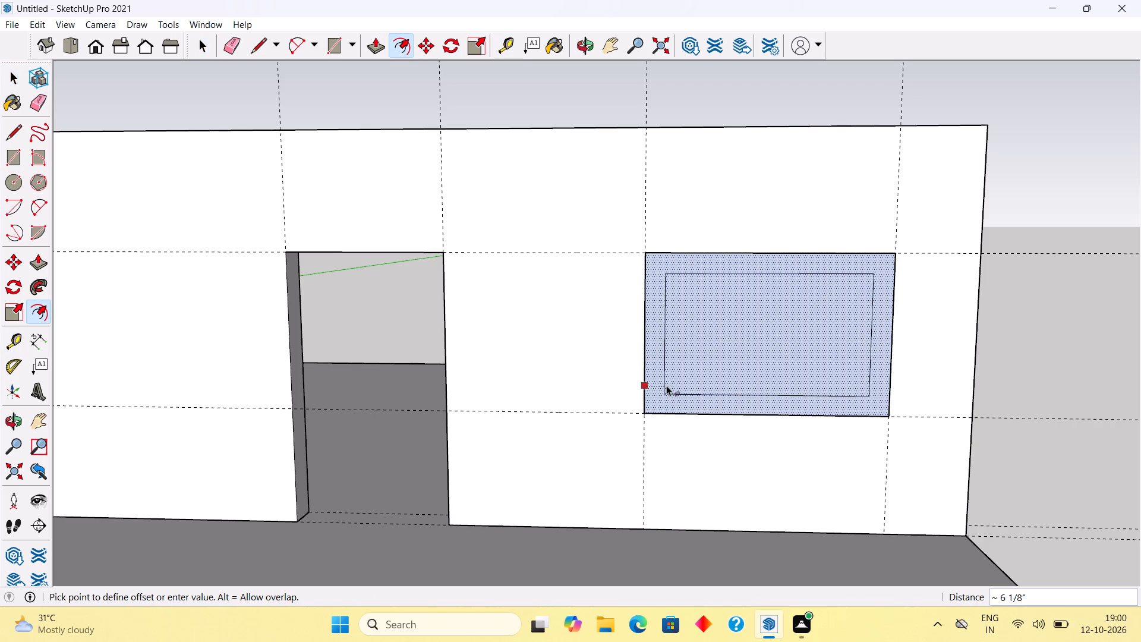
type("3\"")
key("Return")
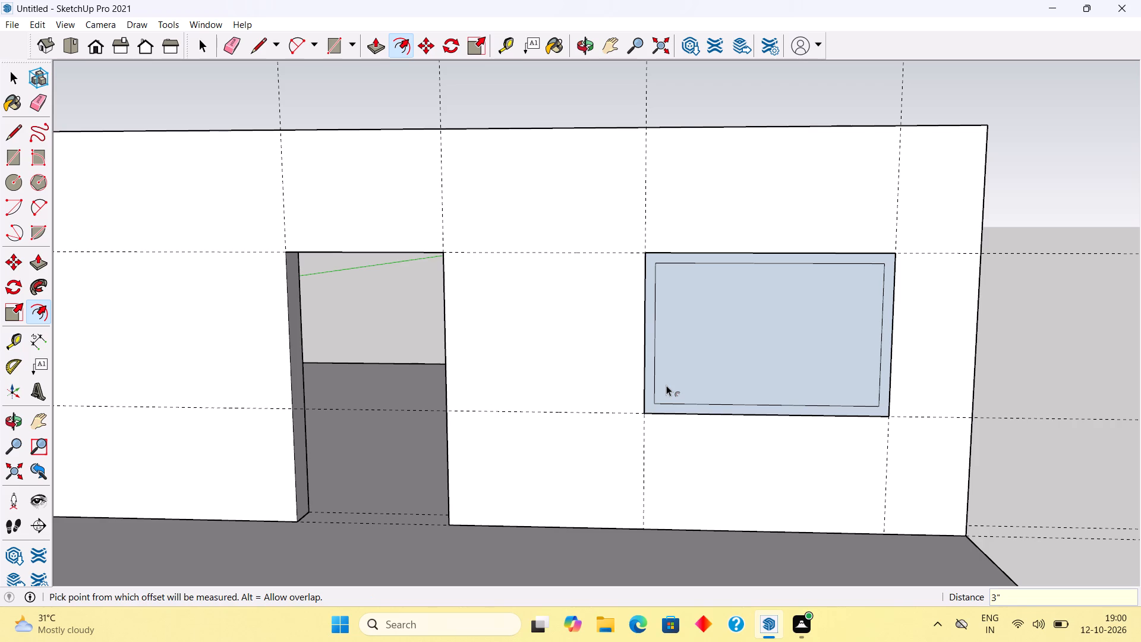
key("space")
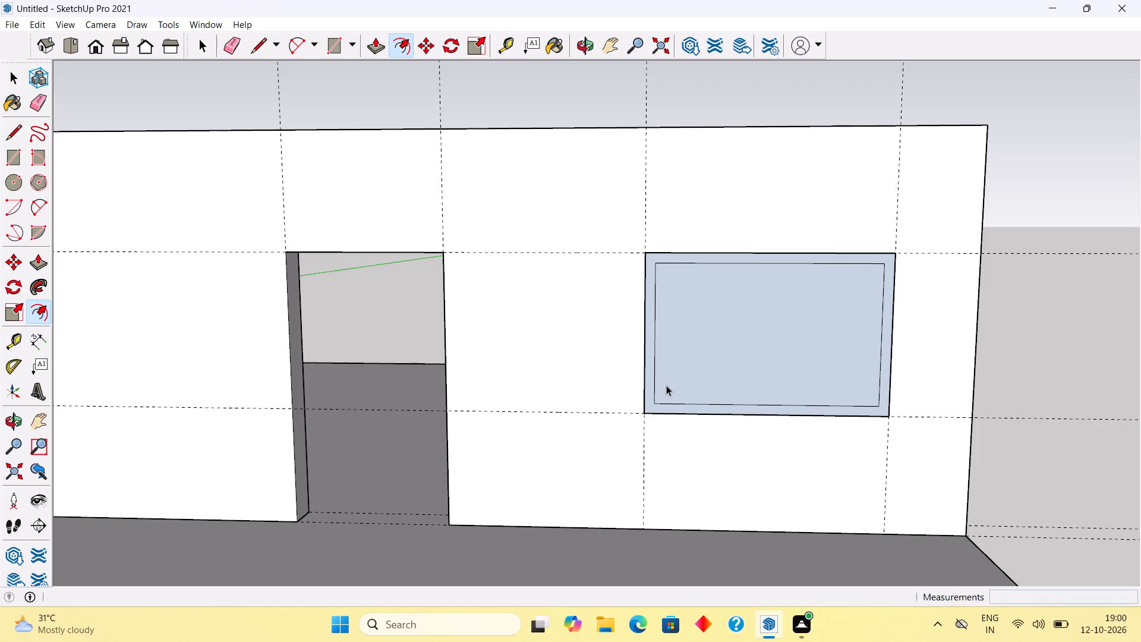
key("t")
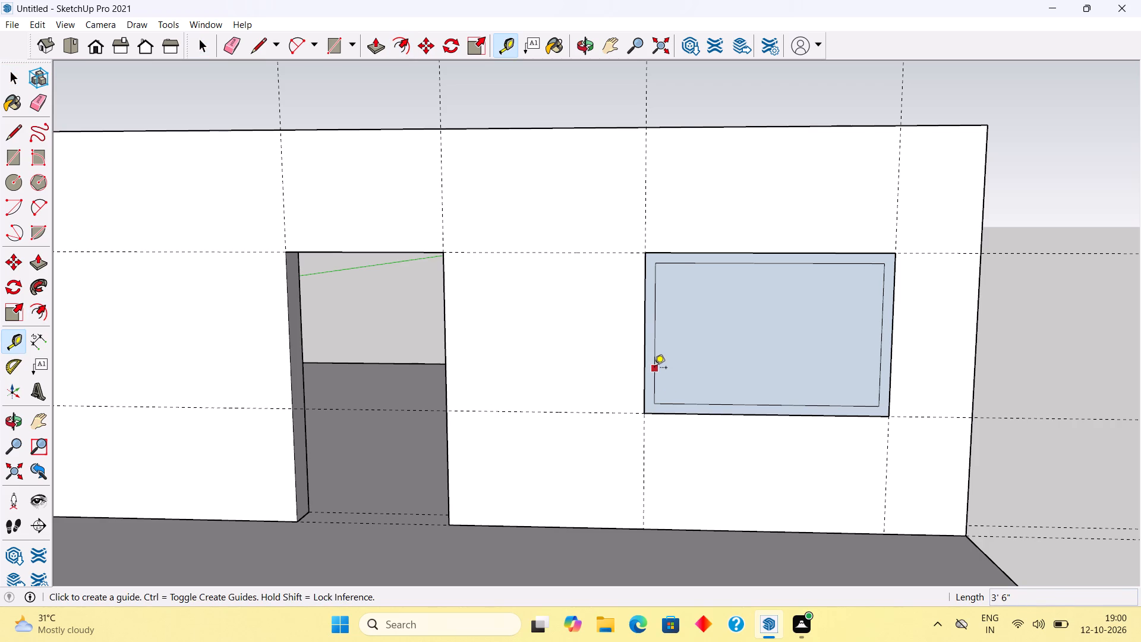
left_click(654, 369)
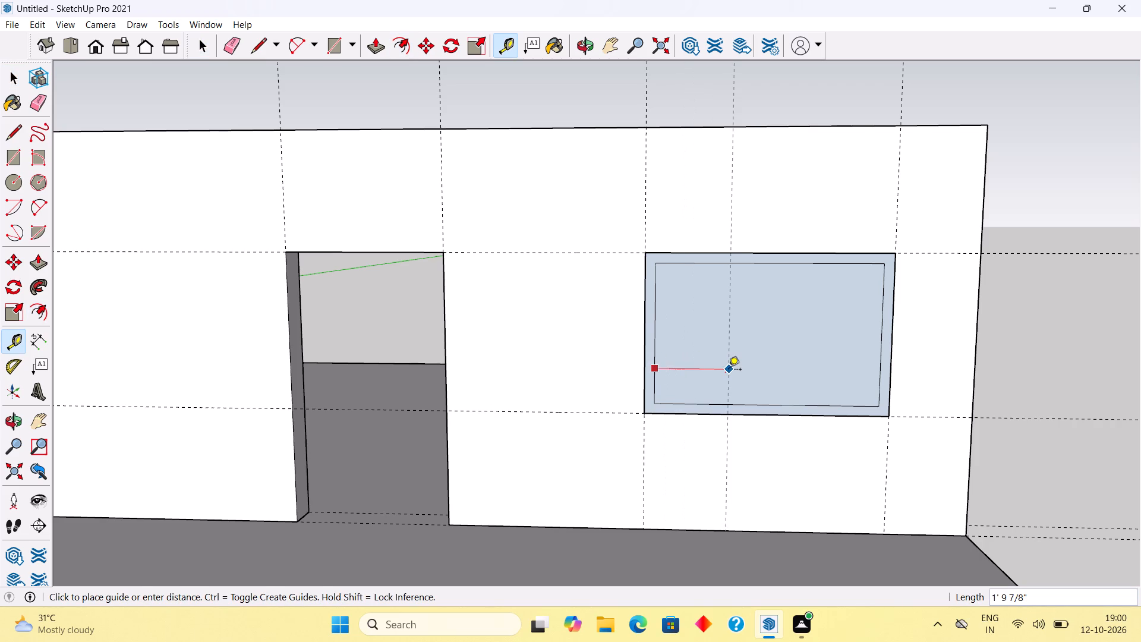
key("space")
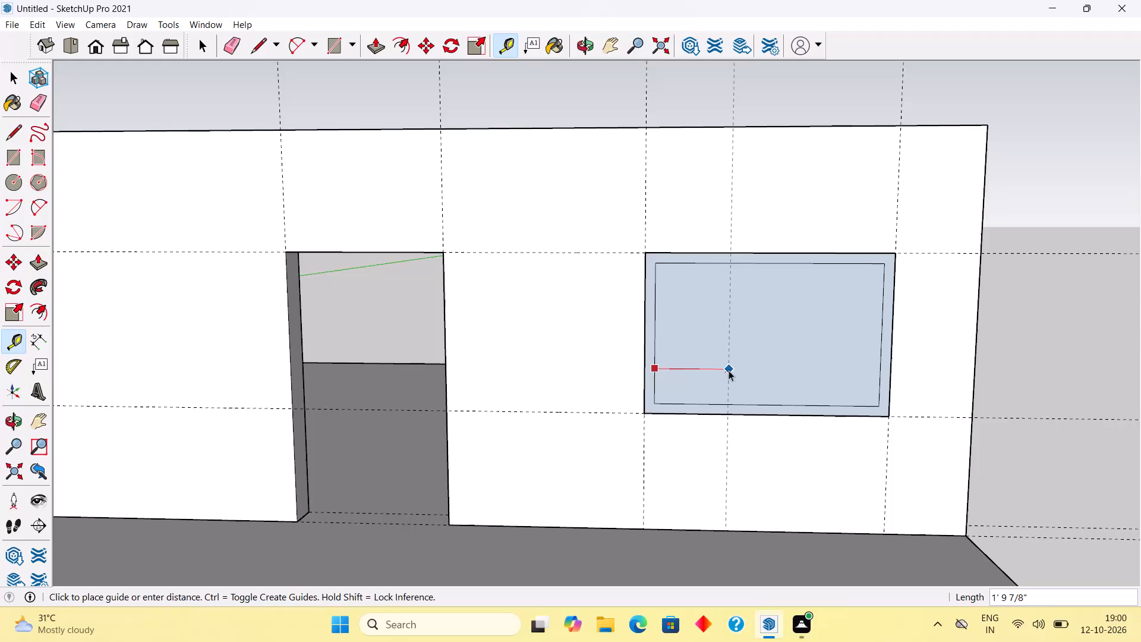
Place a vertical guide across the window, 2' inward from its outer left-hand edge.
key("t")
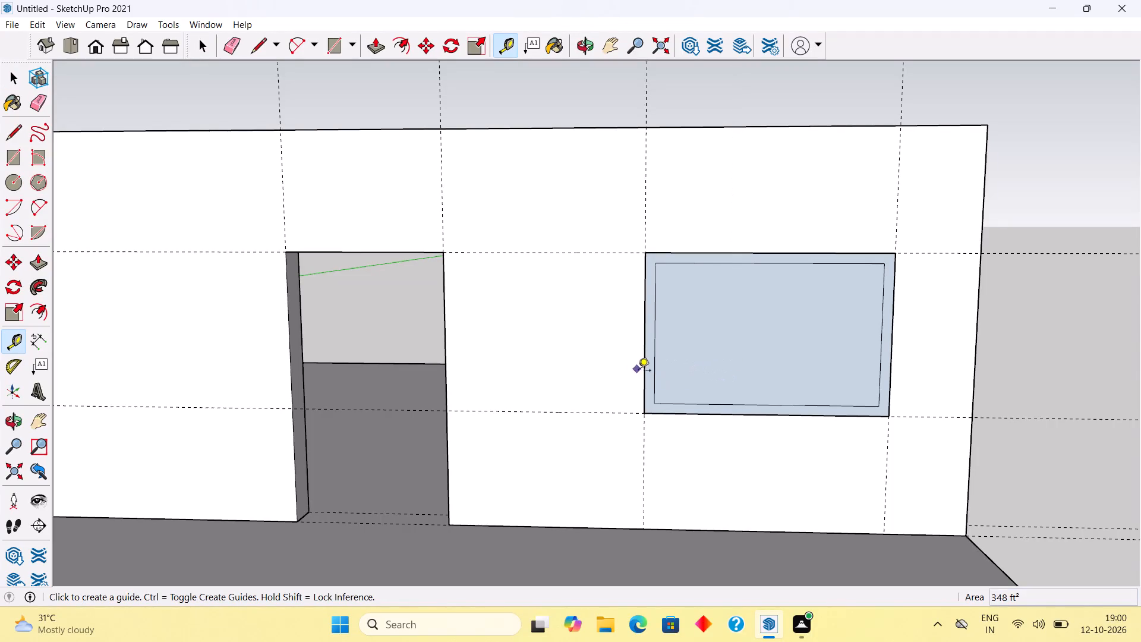
left_click(642, 380)
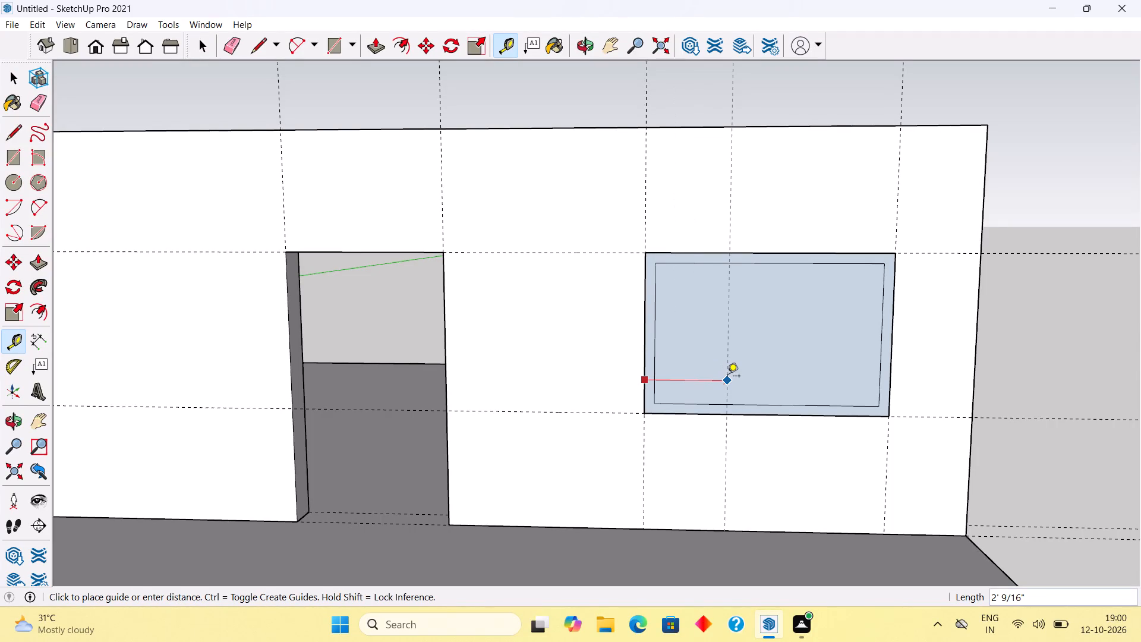
type("2'")
key("Return")
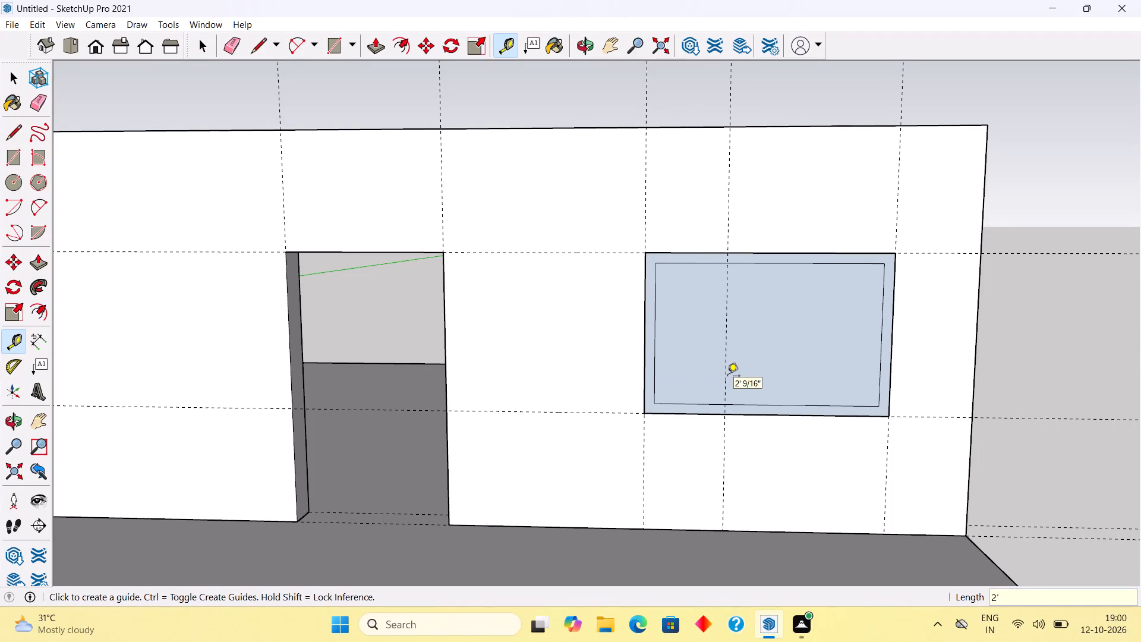
Place a vertical guide across the window, 2' inward from its outer right-hand edge.
left_click(893, 350)
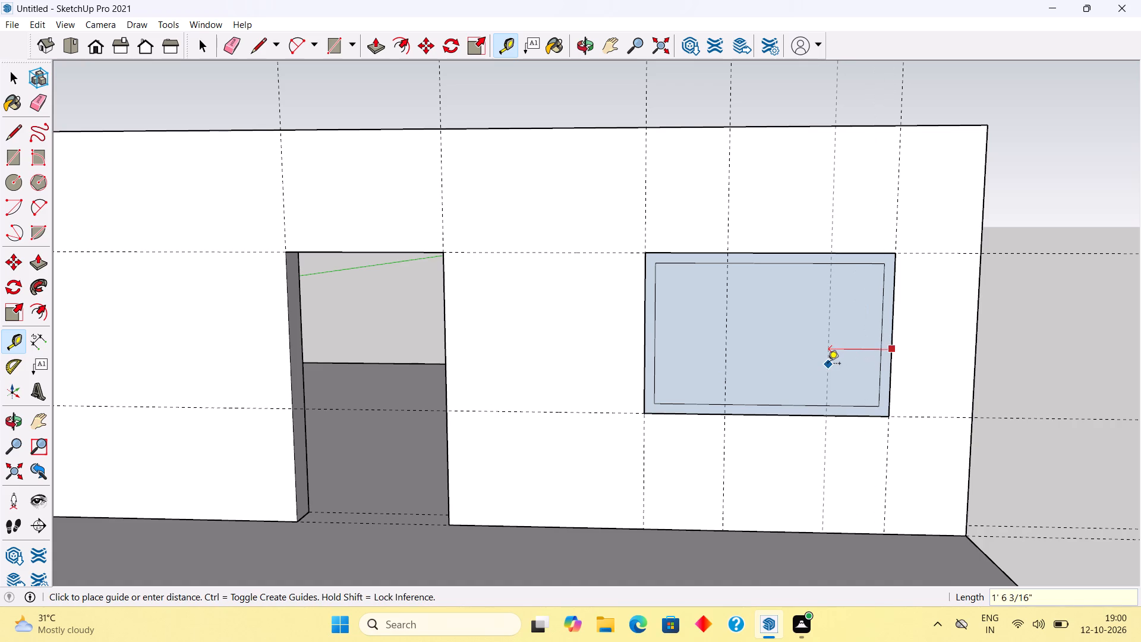
type("2'")
key("Return")
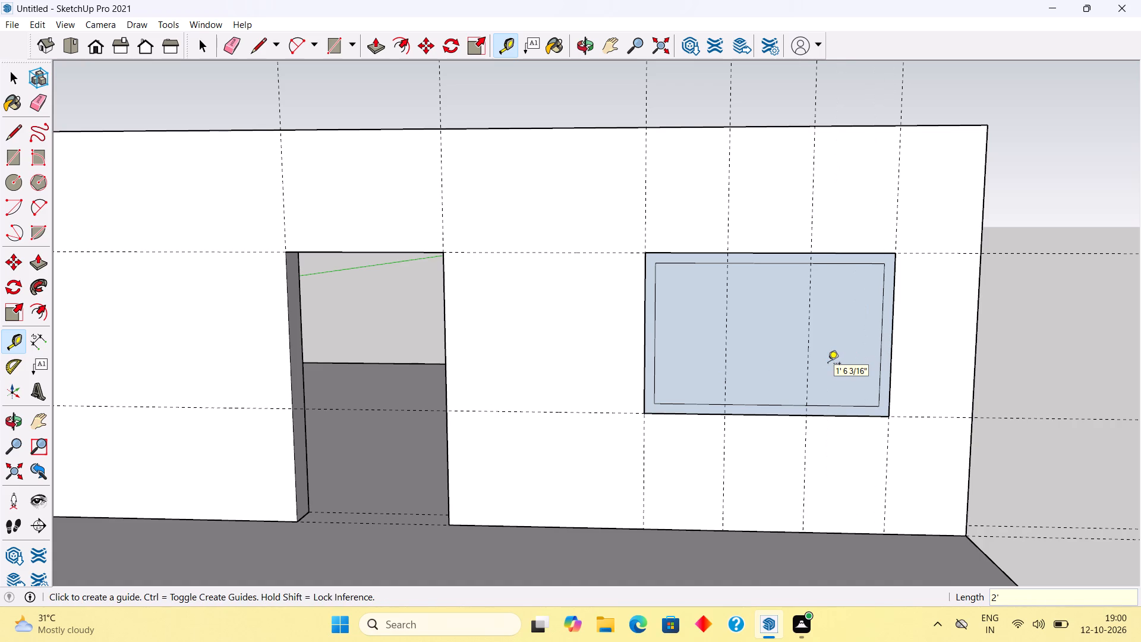
Place a vertical guide 3" from the window's left-hand inner guide, toward the window's centre.
scroll(757, 361, "up", 4)
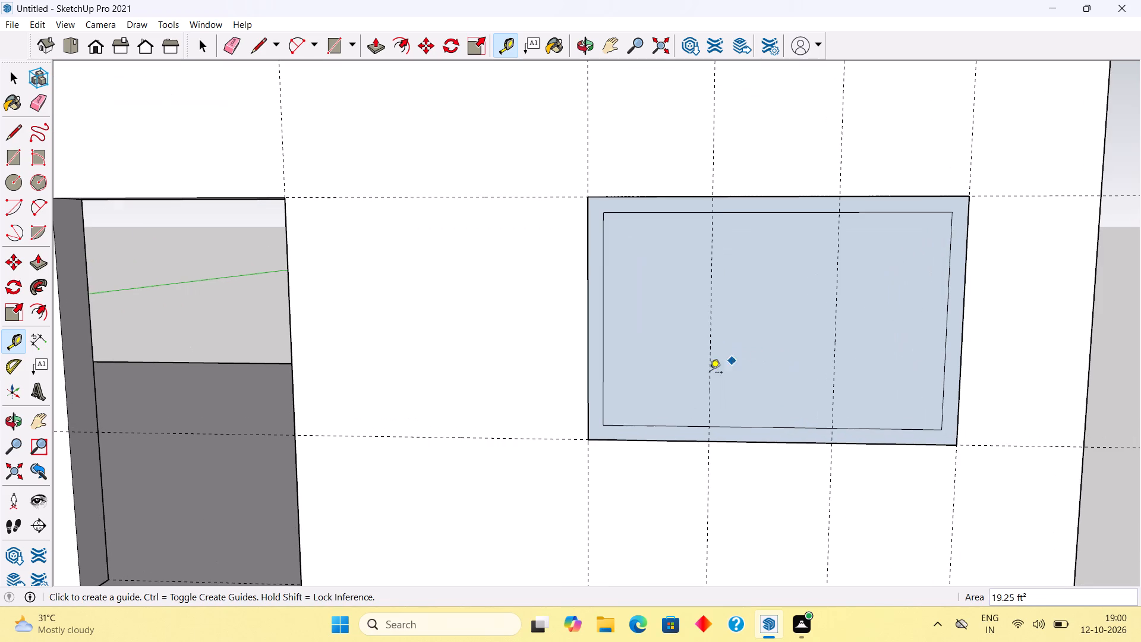
left_click(709, 373)
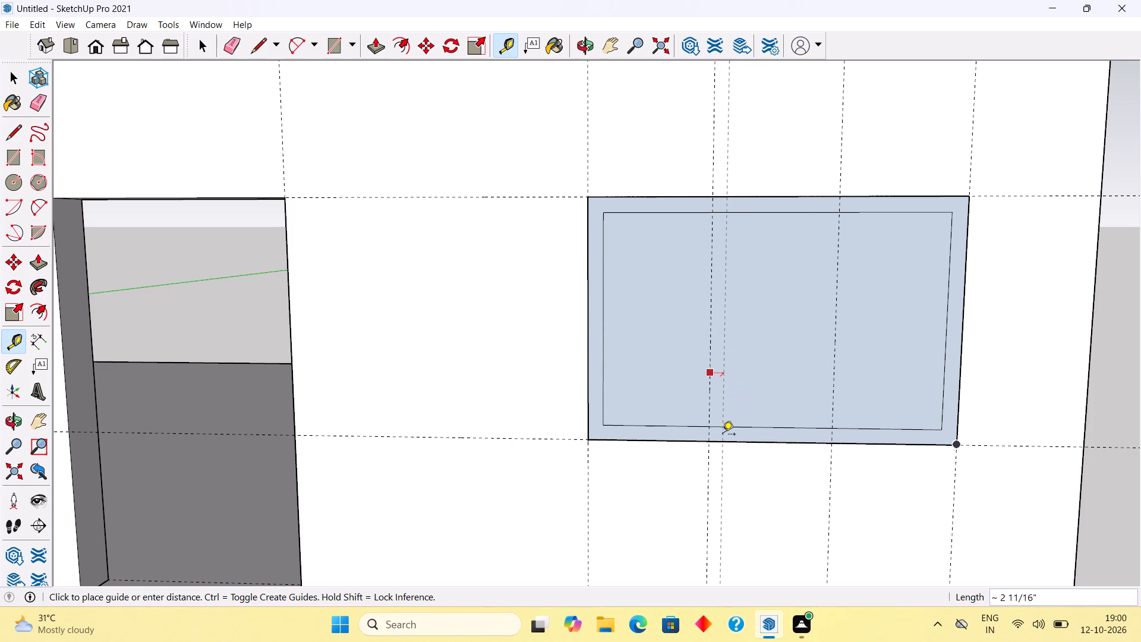
type("3\"")
key("Return")
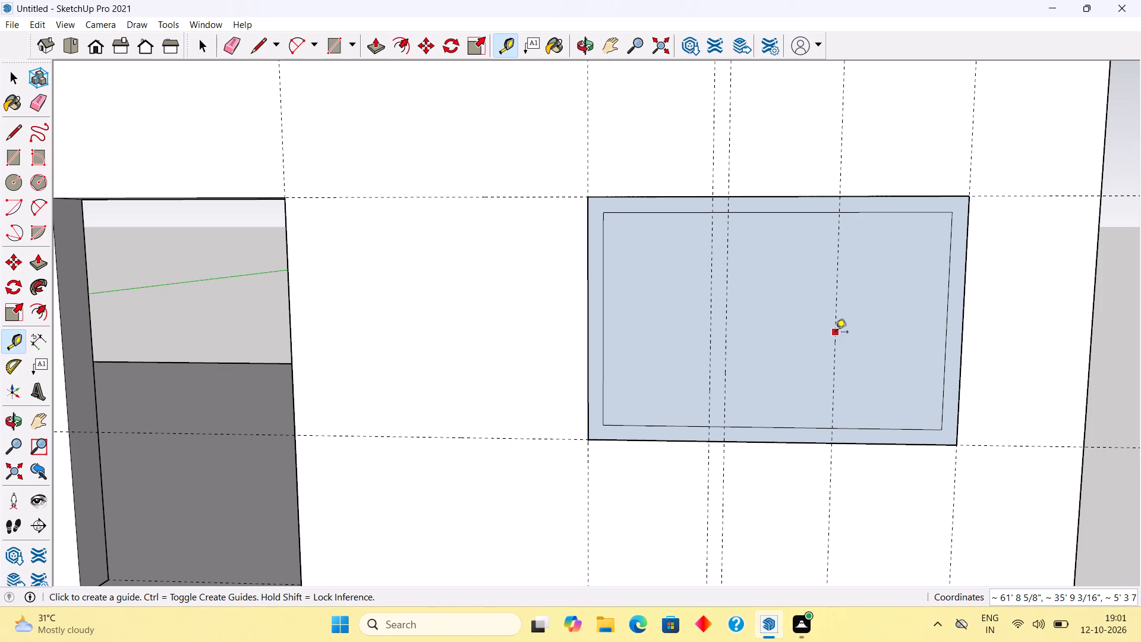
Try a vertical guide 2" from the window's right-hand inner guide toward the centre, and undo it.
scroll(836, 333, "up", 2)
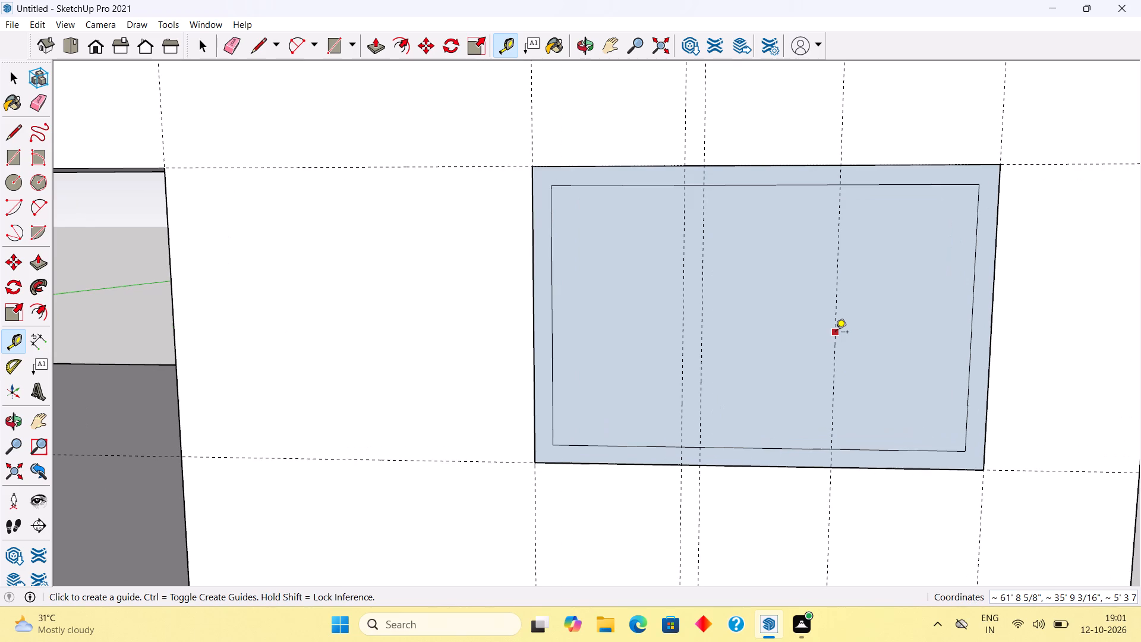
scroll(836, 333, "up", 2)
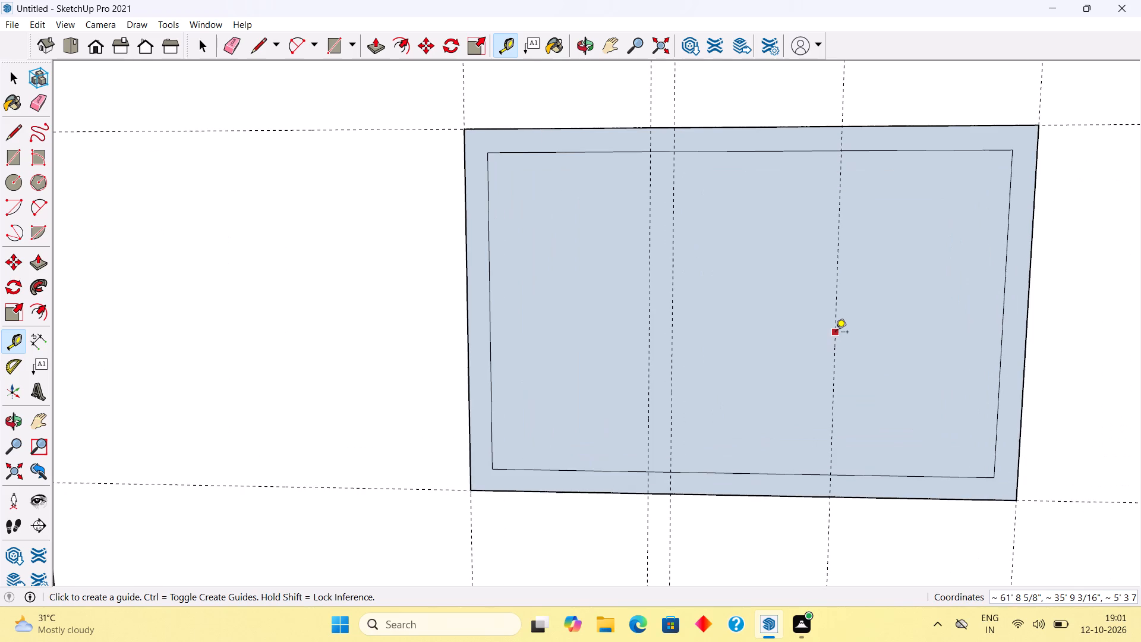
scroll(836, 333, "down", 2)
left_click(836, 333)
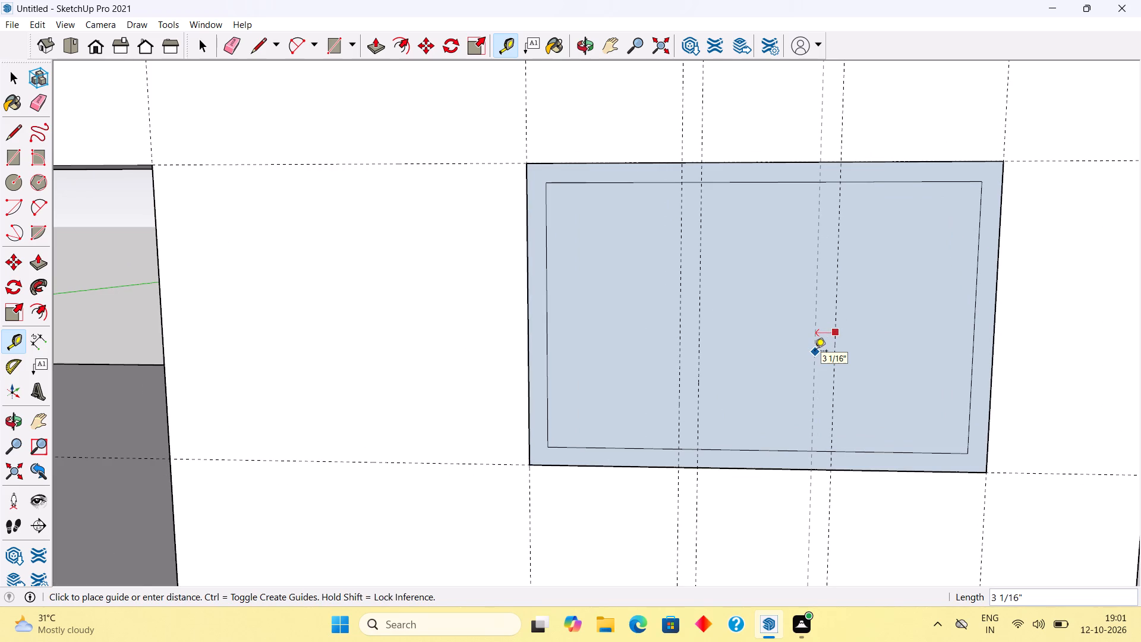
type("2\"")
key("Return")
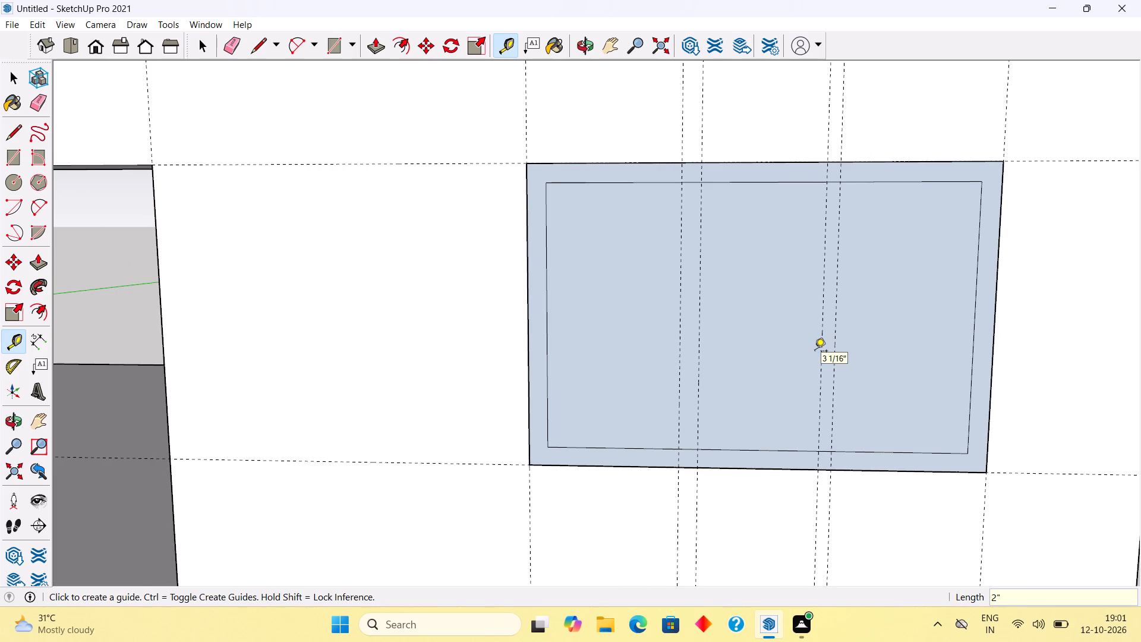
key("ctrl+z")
Place a vertical guide 3" from the window's right-hand inner guide, toward the window's centre.
left_click(834, 364)
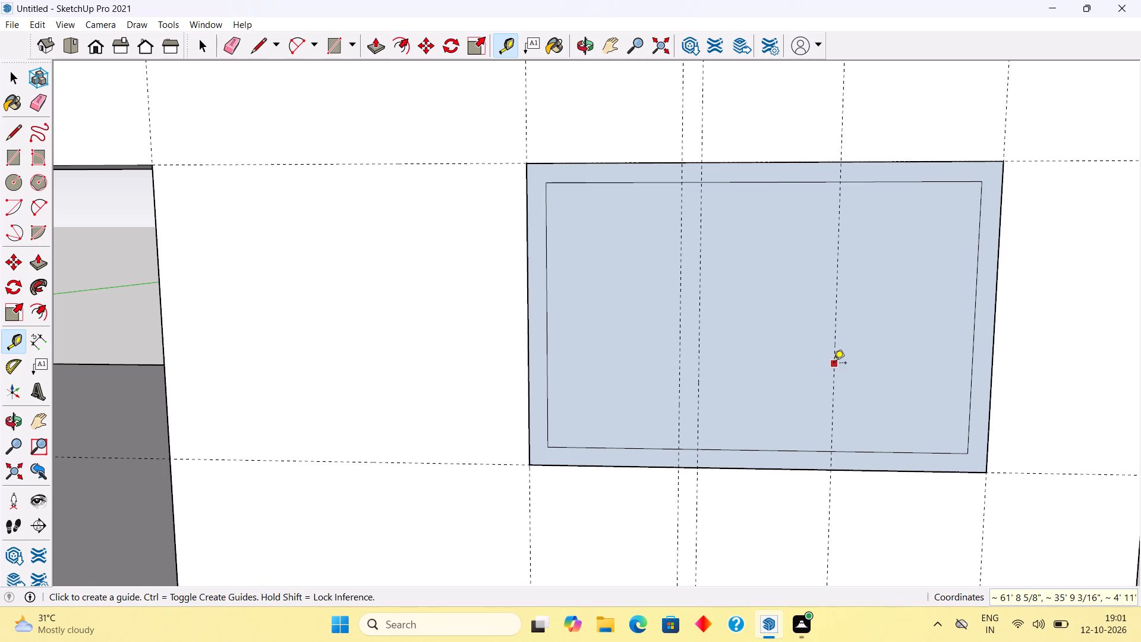
type("3\"")
key("Return")
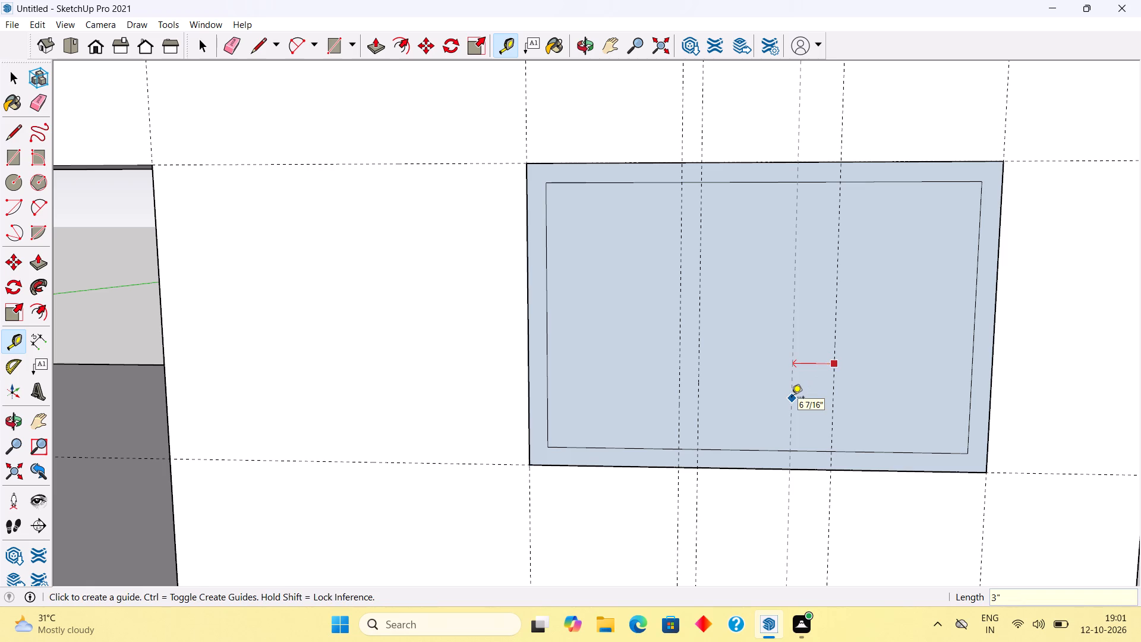
Draw four vertical lines along the guides, each 3' 6" long, between the top and bottom edges of the window's inner rectangle.
scroll(792, 398, "up", 1)
key("space")
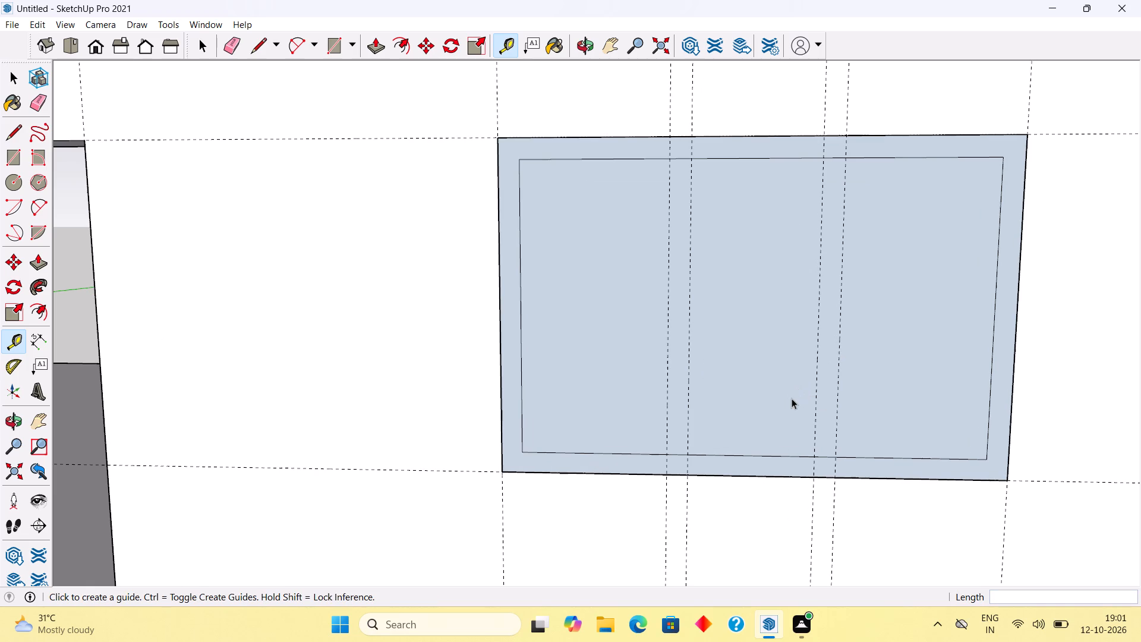
type("l")
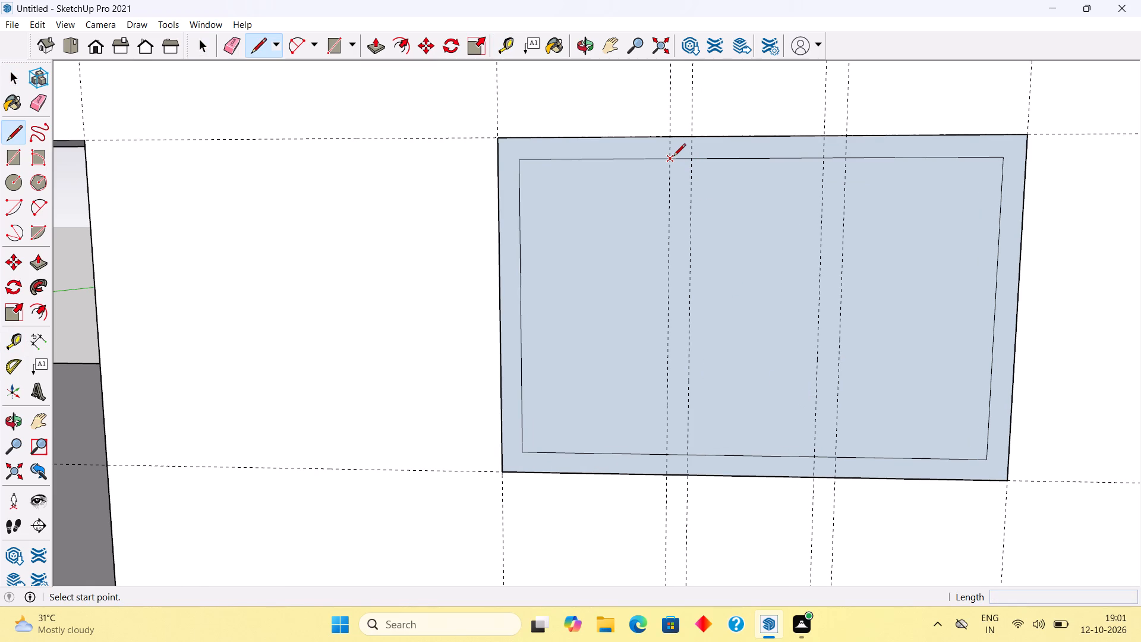
left_click(673, 157)
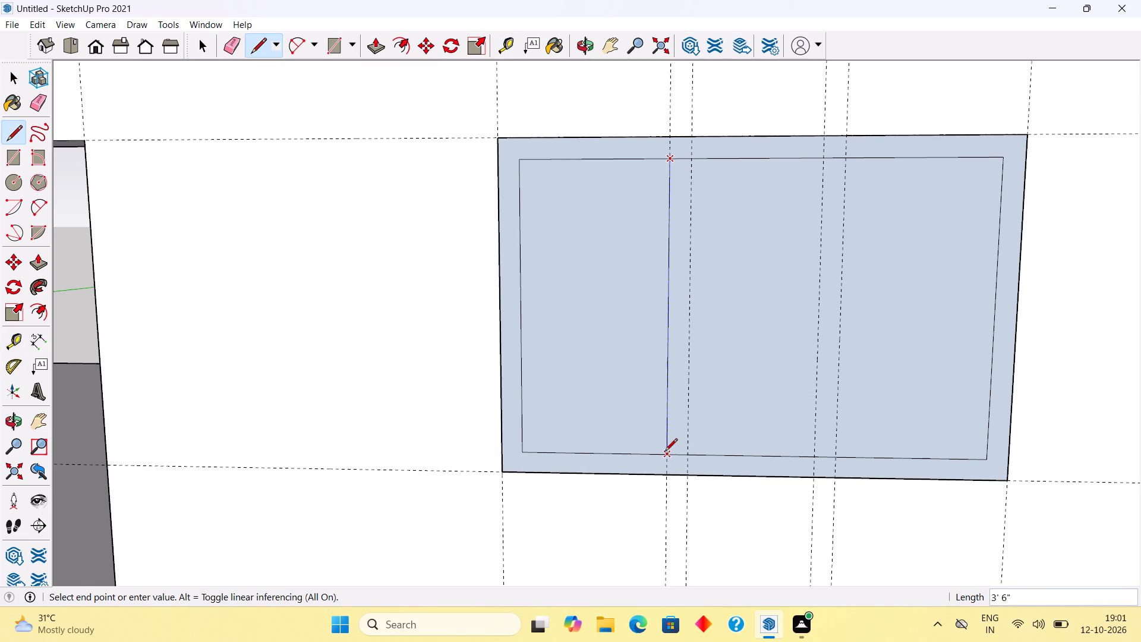
left_click(665, 452)
left_click(692, 160)
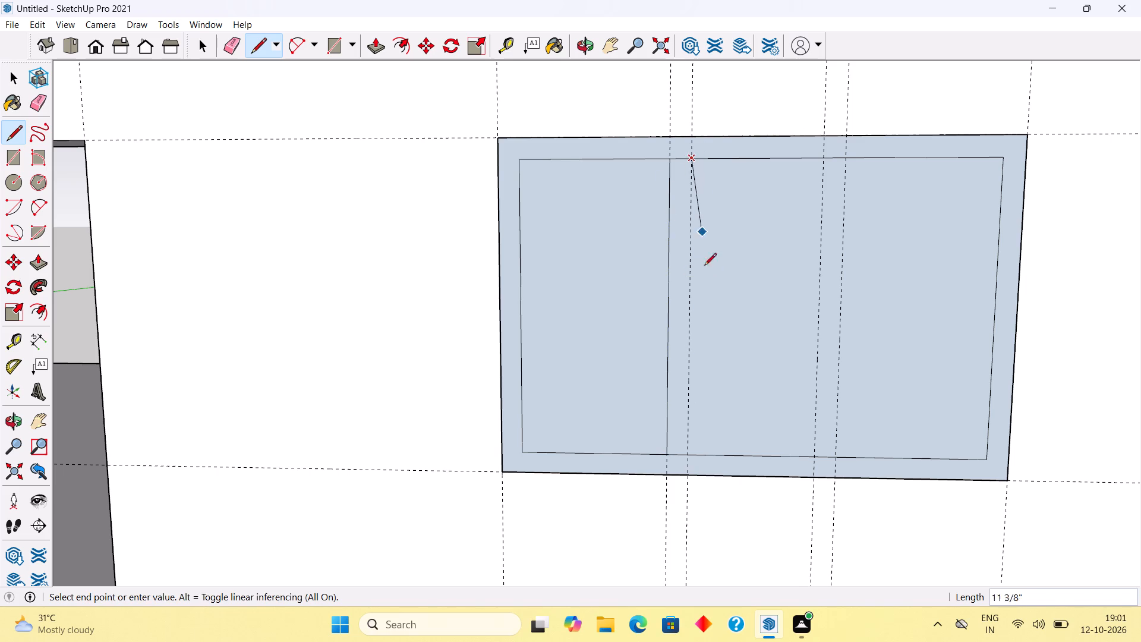
left_click(688, 455)
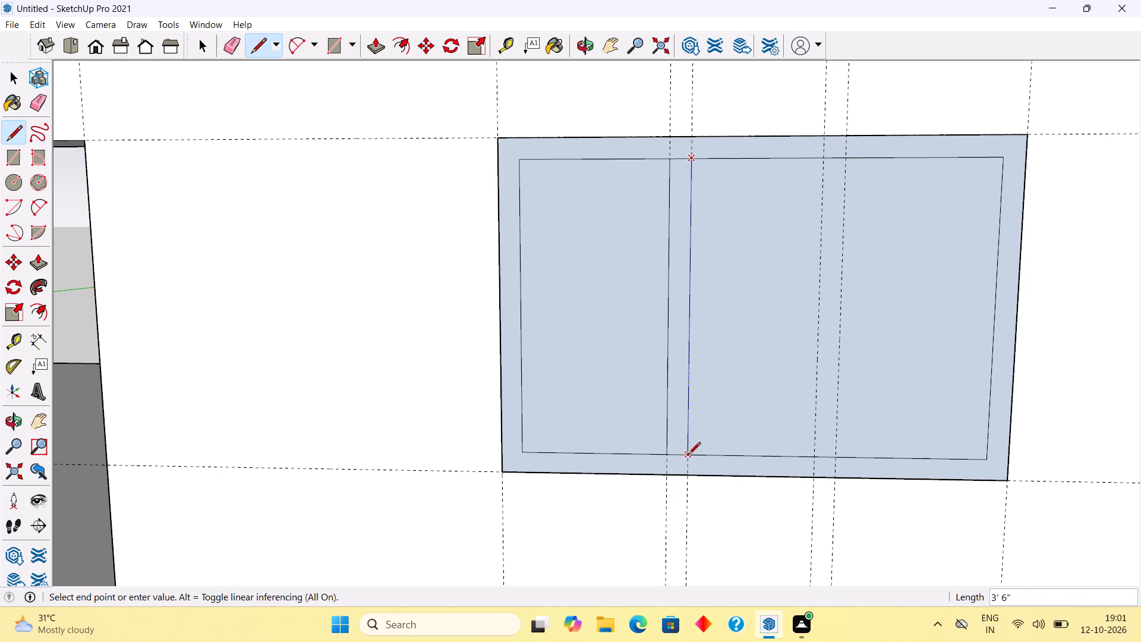
left_click(822, 155)
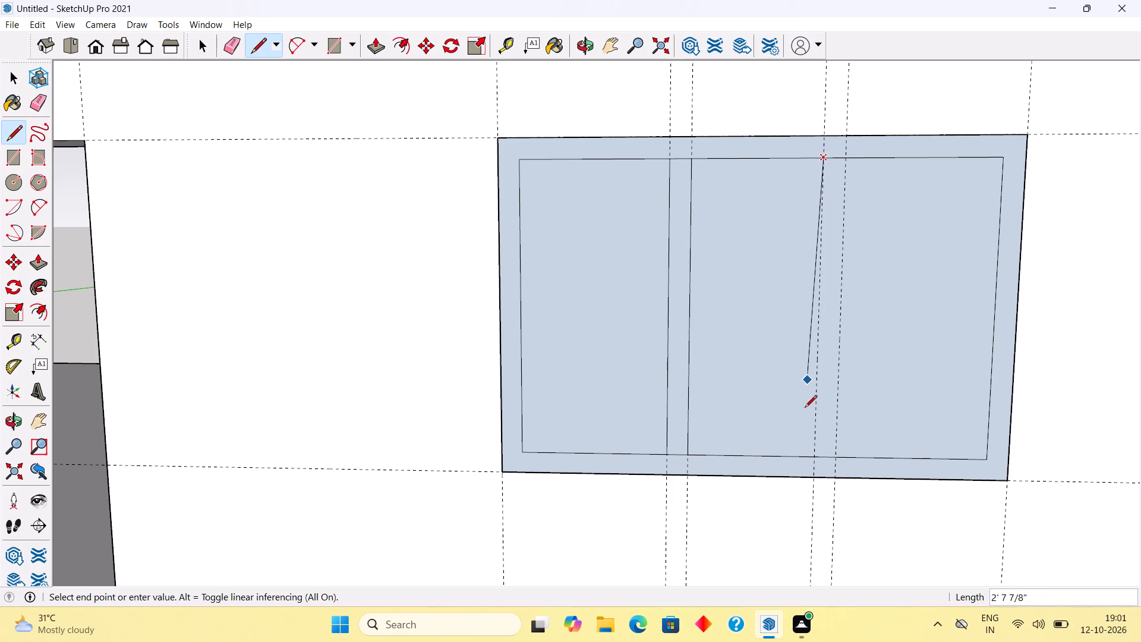
left_click(817, 457)
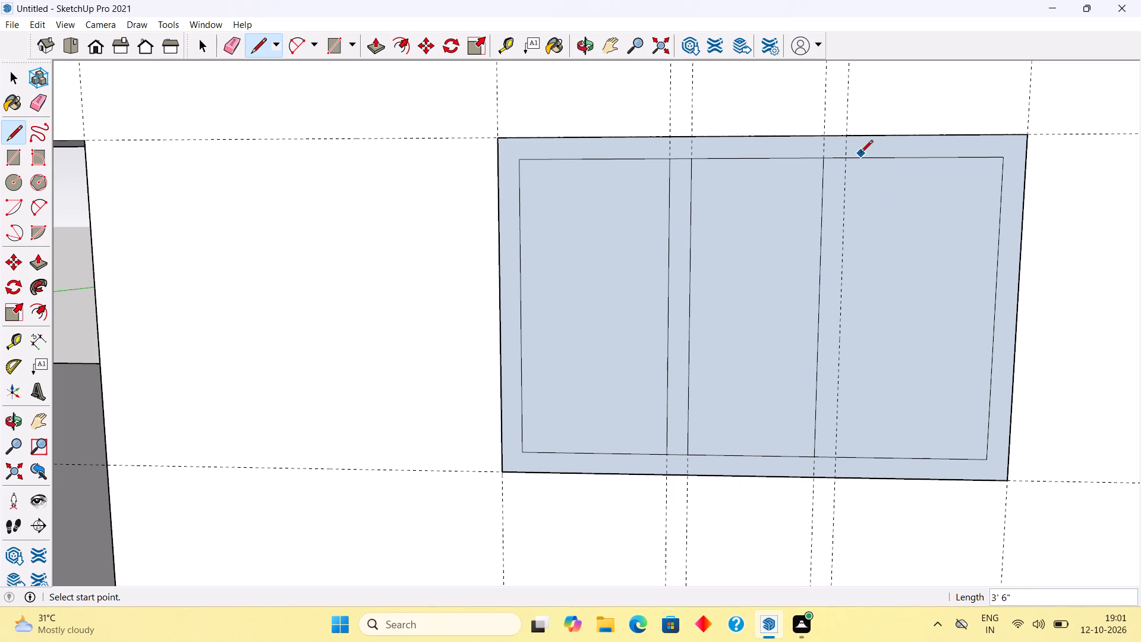
left_click(847, 160)
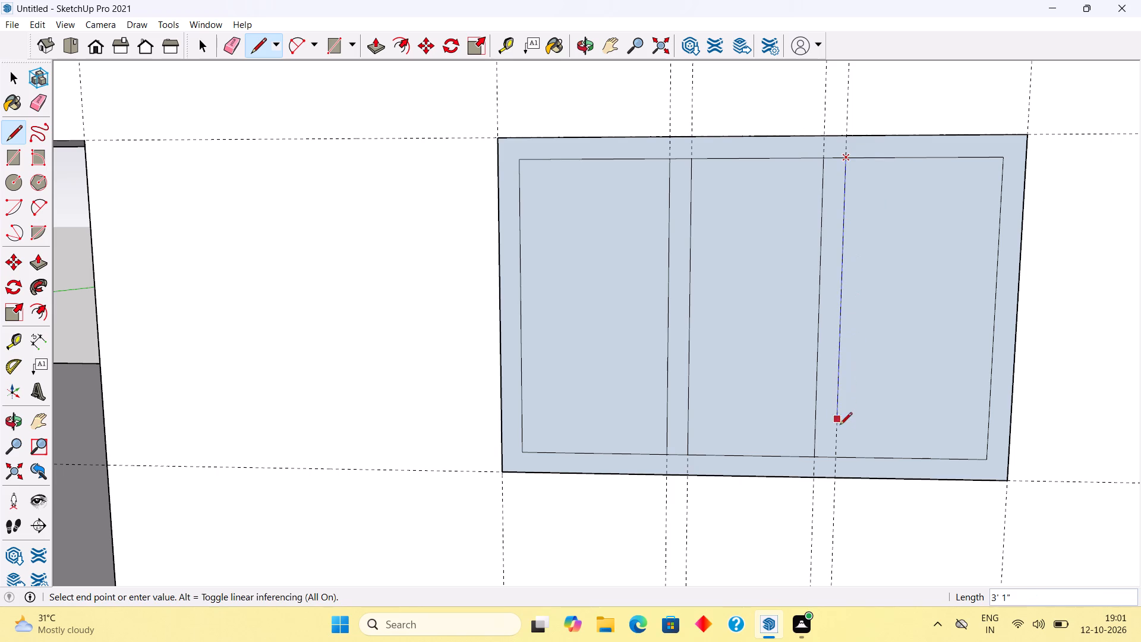
left_click(839, 457)
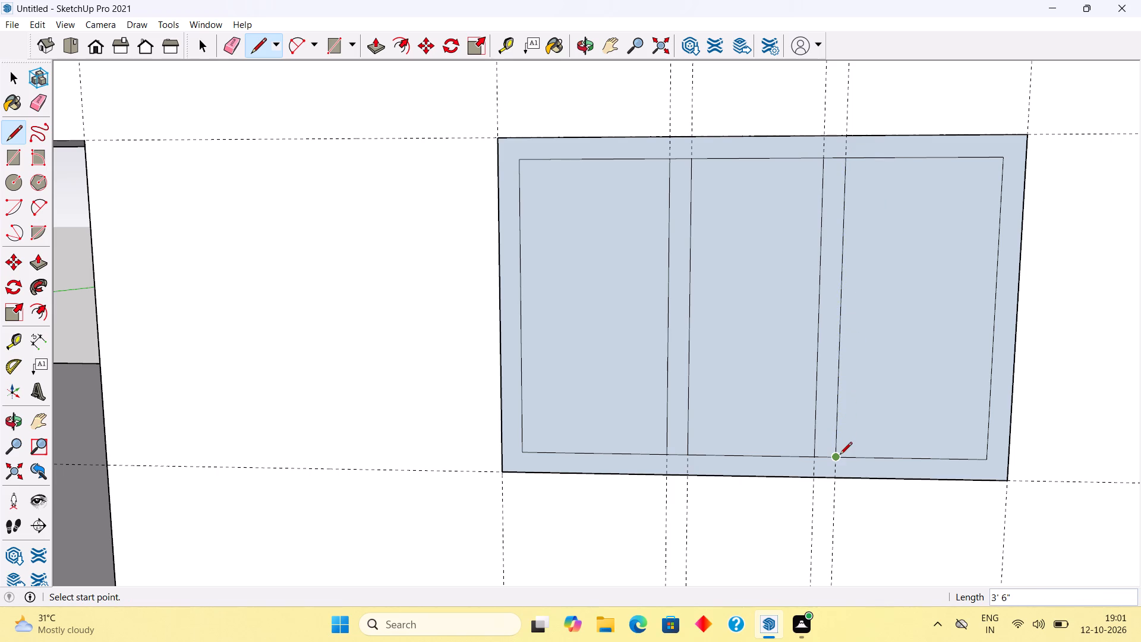
key("space")
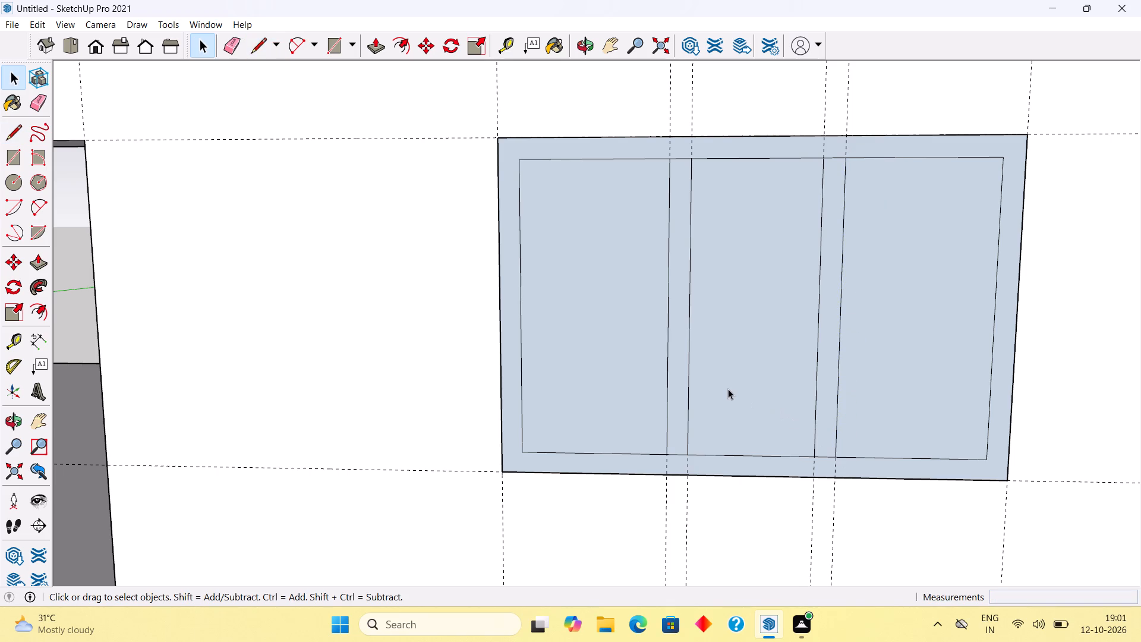
Delete the three pane faces between the mullions, leaving the window's outer border and two mullions.
middle_click_drag(728, 389, 755, 380)
left_click(590, 355)
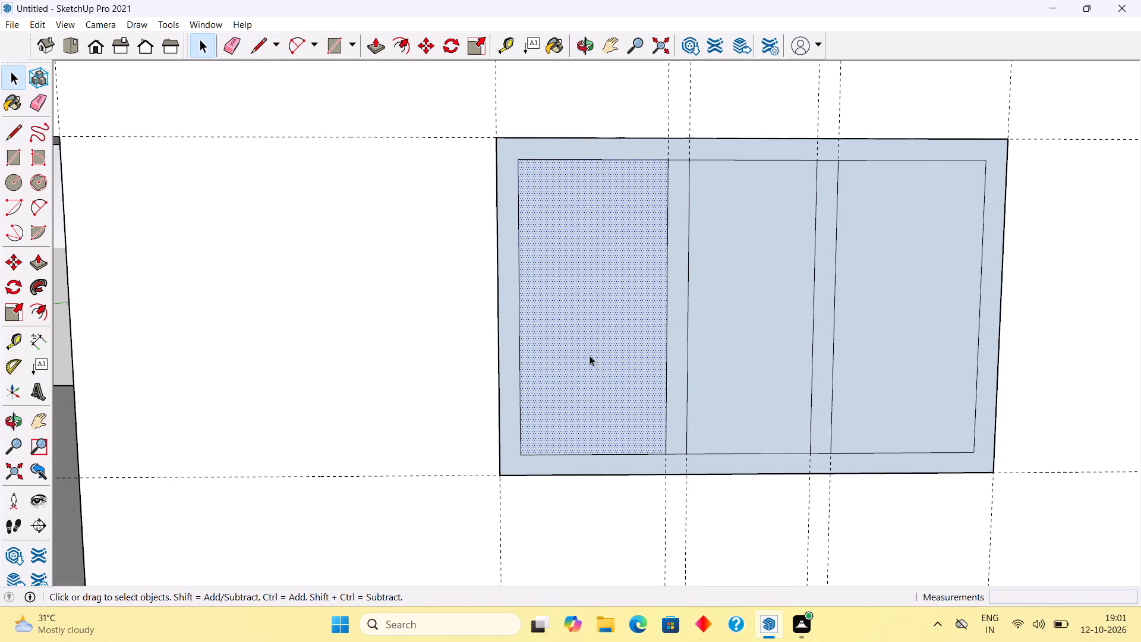
key("Delete")
left_click(727, 351)
key("Delete")
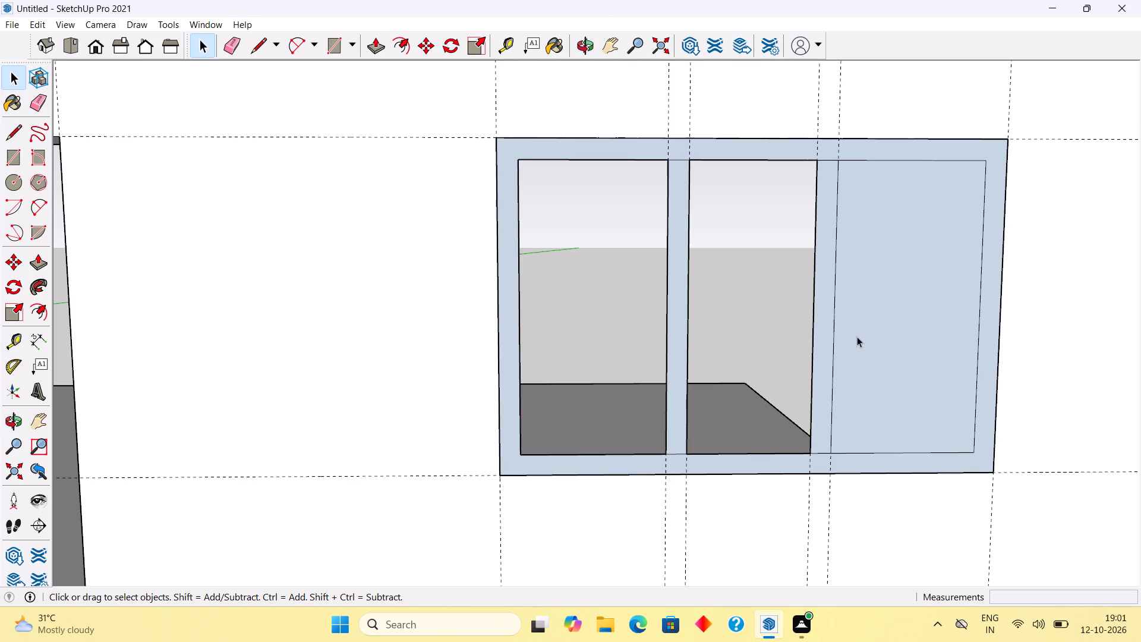
left_click(859, 335)
key("Delete")
Erase the four short edges where the two mullions meet the bottom and top rails of the window frame.
scroll(836, 474, "up", 4)
left_click(818, 443)
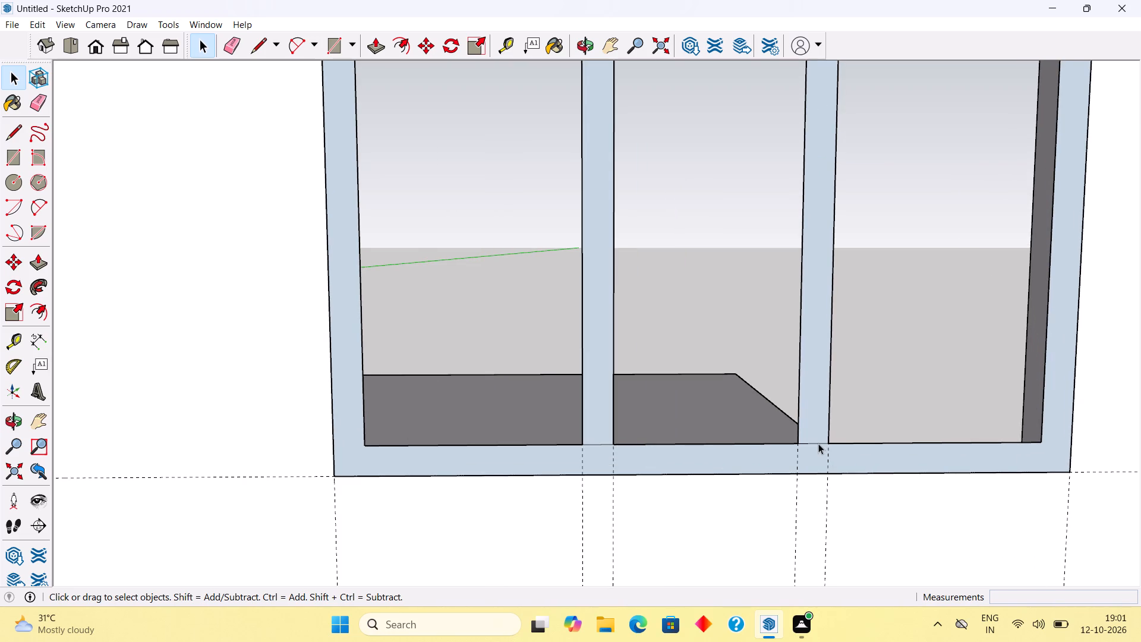
key("Delete")
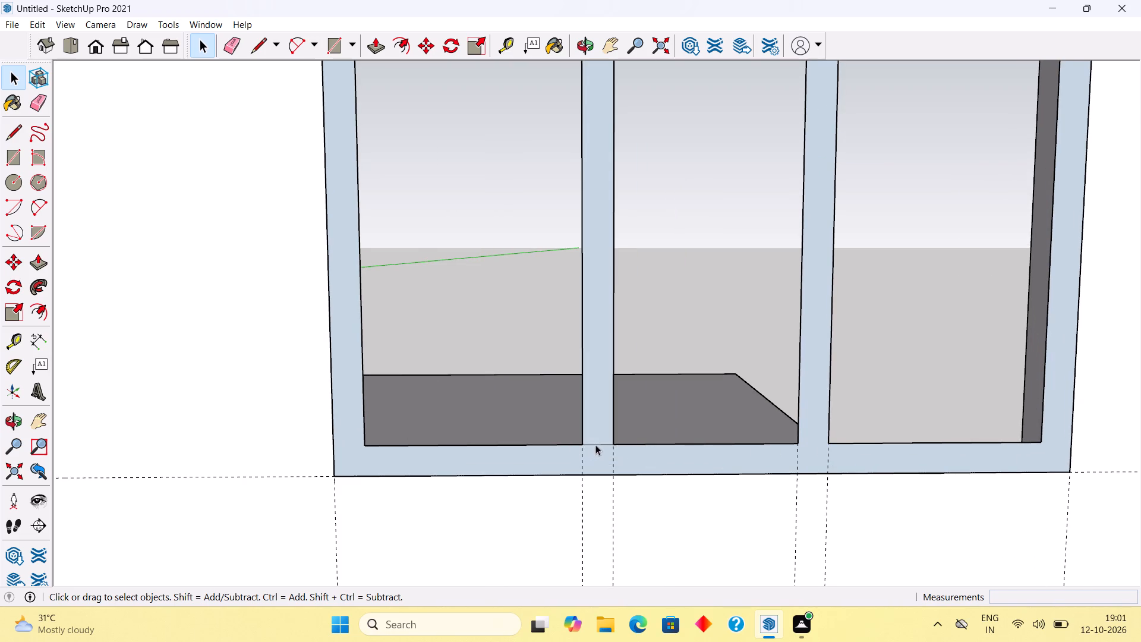
left_click(596, 443)
key("Delete")
scroll(594, 443, "down", 9)
scroll(591, 256, "up", 3)
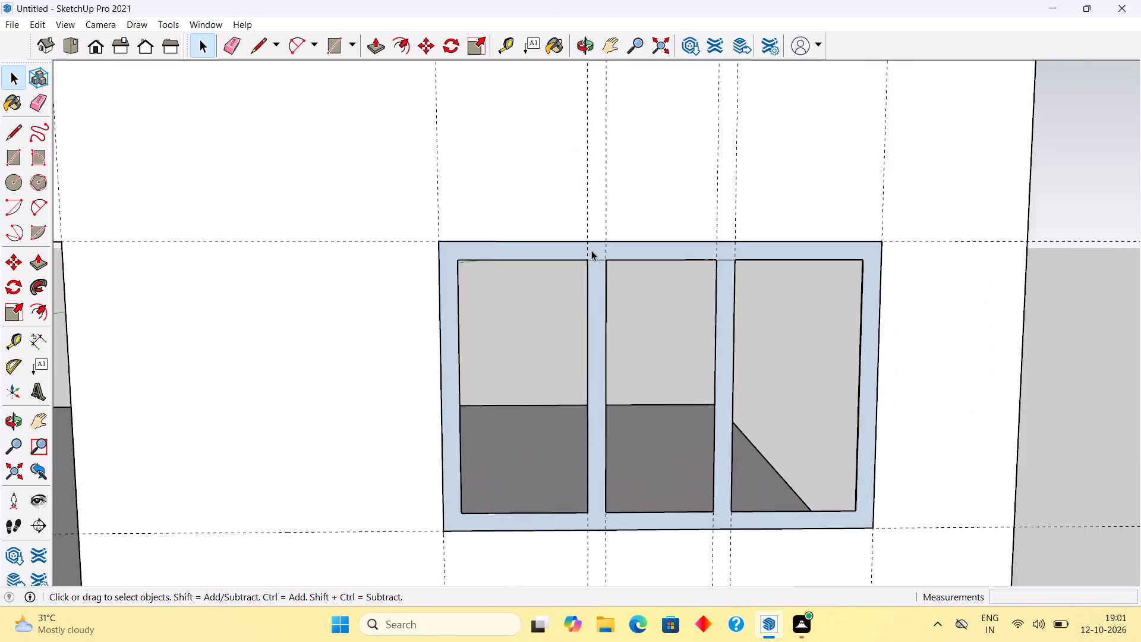
scroll(591, 250, "up", 5)
left_click(599, 268)
key("Delete")
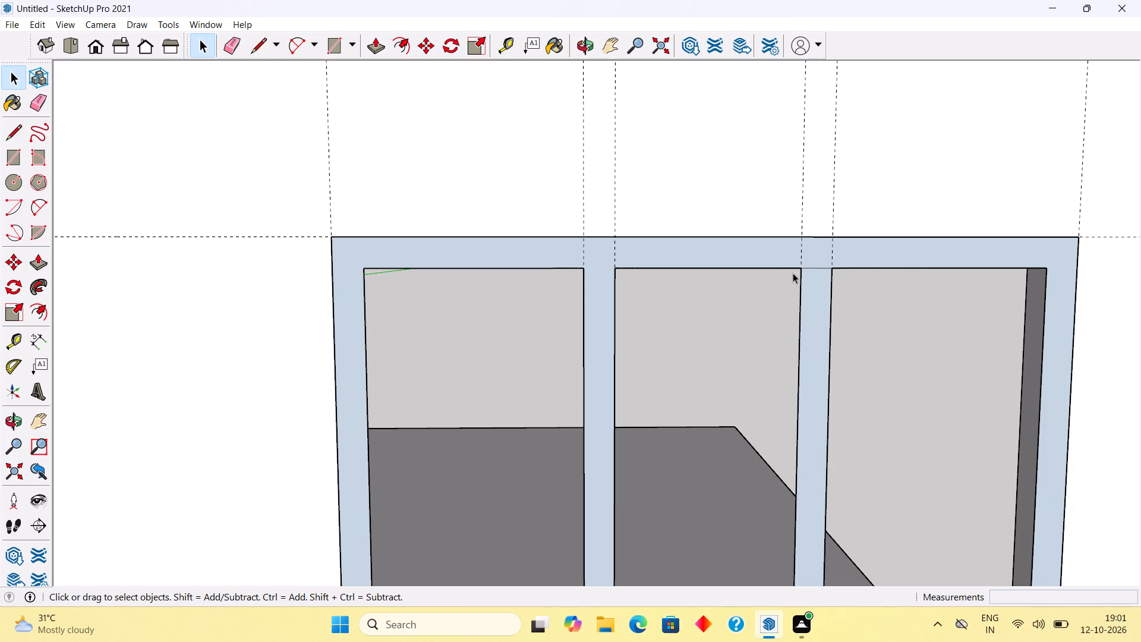
left_click(814, 267)
key("Delete")
Push/Pull the merged window frame face by 3".
scroll(780, 288, "down", 7)
scroll(725, 395, "up", 4)
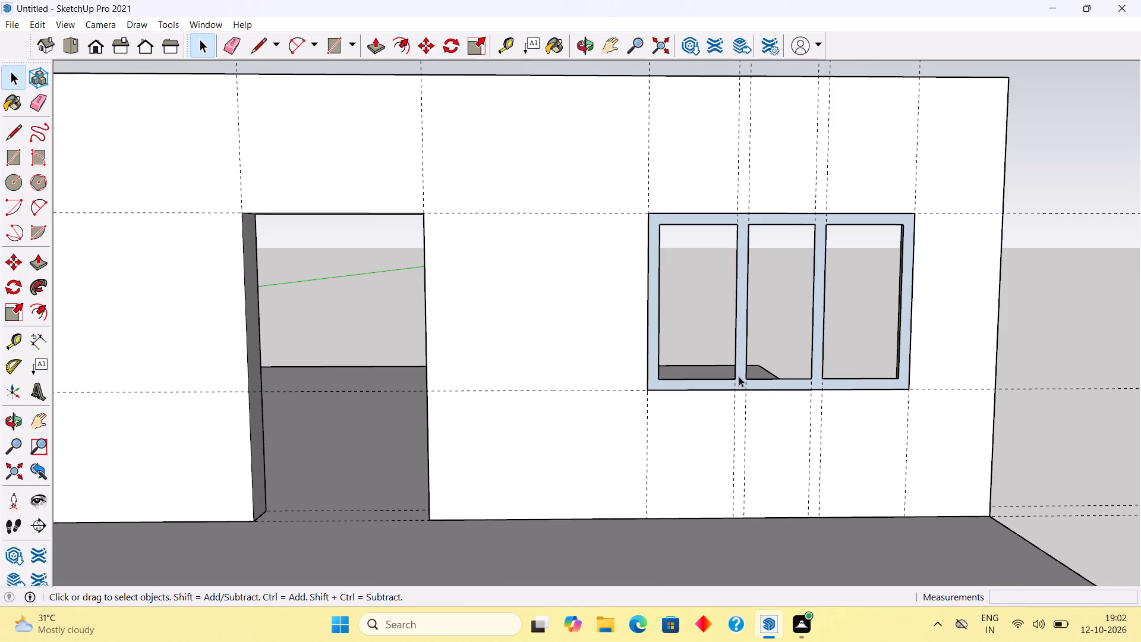
left_click(739, 376)
key("p")
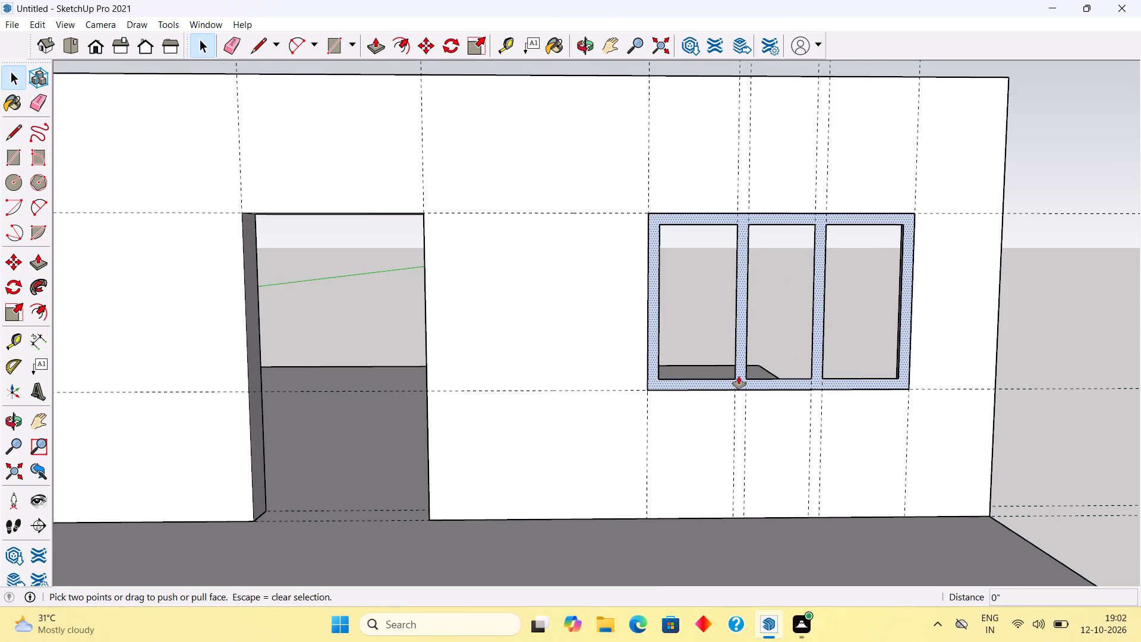
left_click(739, 376)
type("3\"")
key("Return")
key("space")
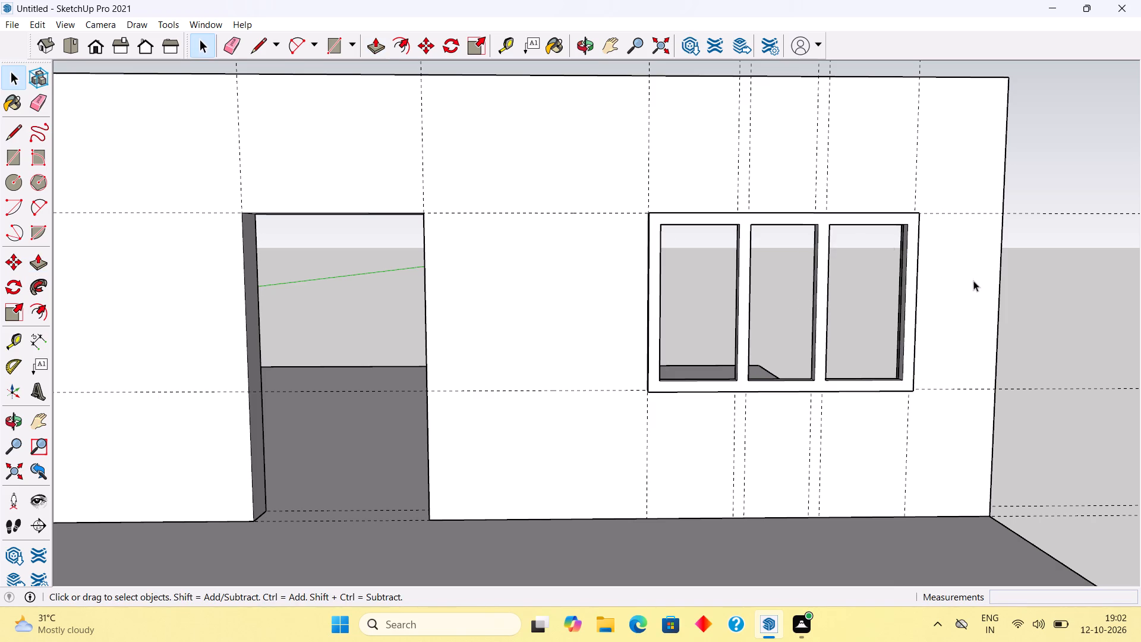
Make the entire extruded window frame, with all its connected faces and edges, into a group.
middle_click_drag(975, 288, 694, 324)
scroll(710, 369, "up", 1)
scroll(906, 423, "up", 3)
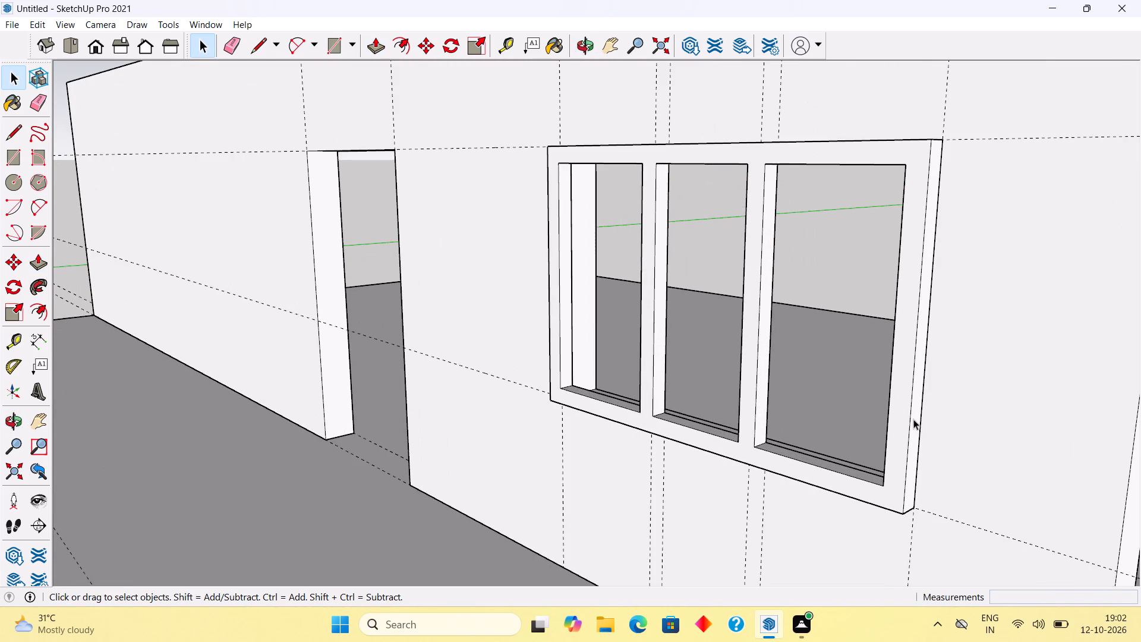
triple_click(913, 419)
right_click(913, 419)
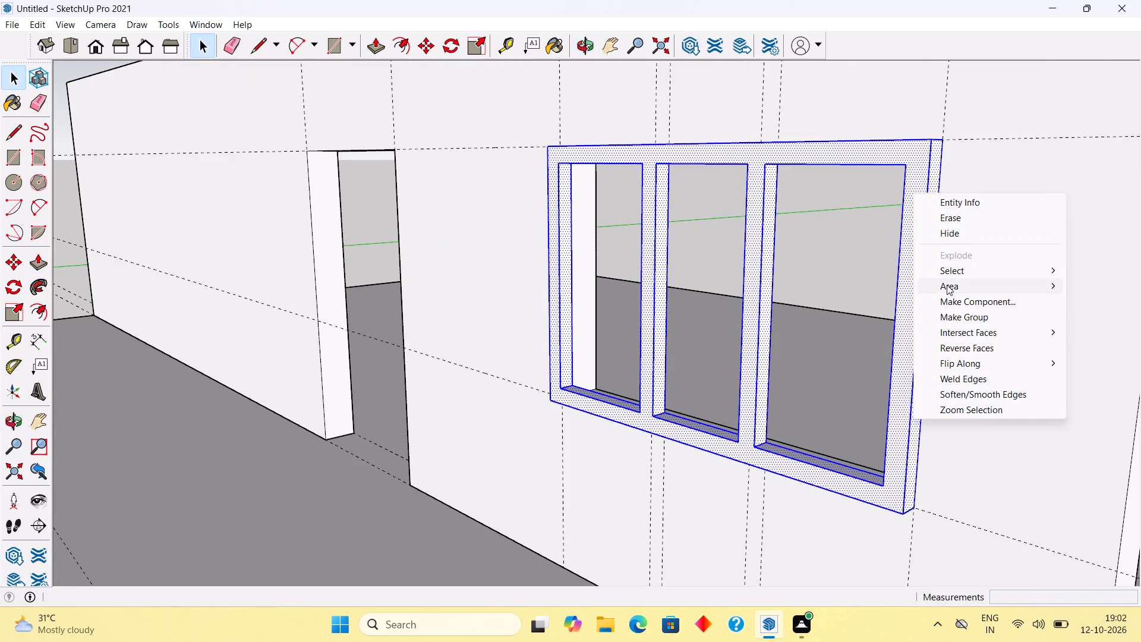
left_click(956, 317)
left_click(868, 252)
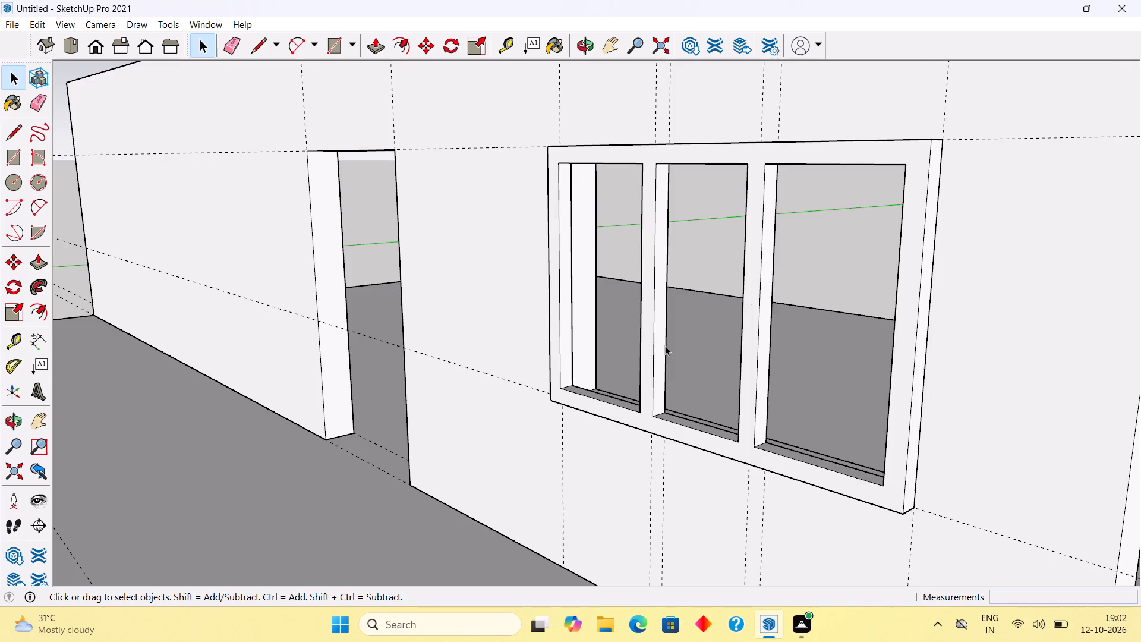
Move the window frame group 3" into the opening, snapping its outer lower corner to the wall opening's corner.
scroll(656, 355, "down", 4)
middle_click_drag(677, 419, 844, 442)
scroll(847, 438, "up", 1)
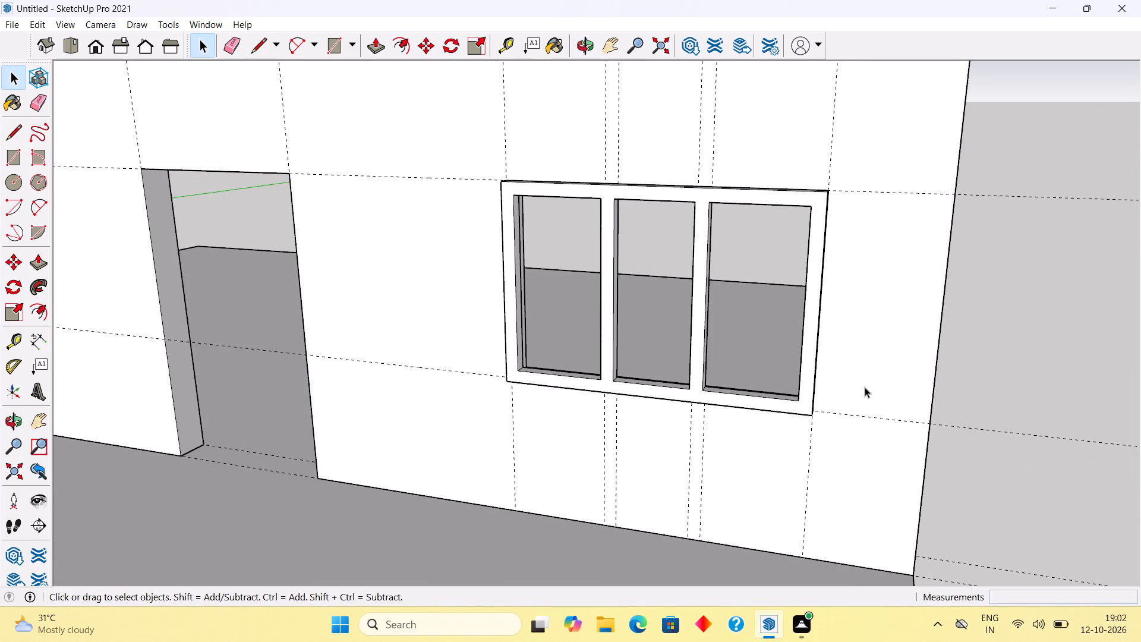
scroll(862, 381, "up", 9)
scroll(774, 398, "up", 5)
left_click(736, 484)
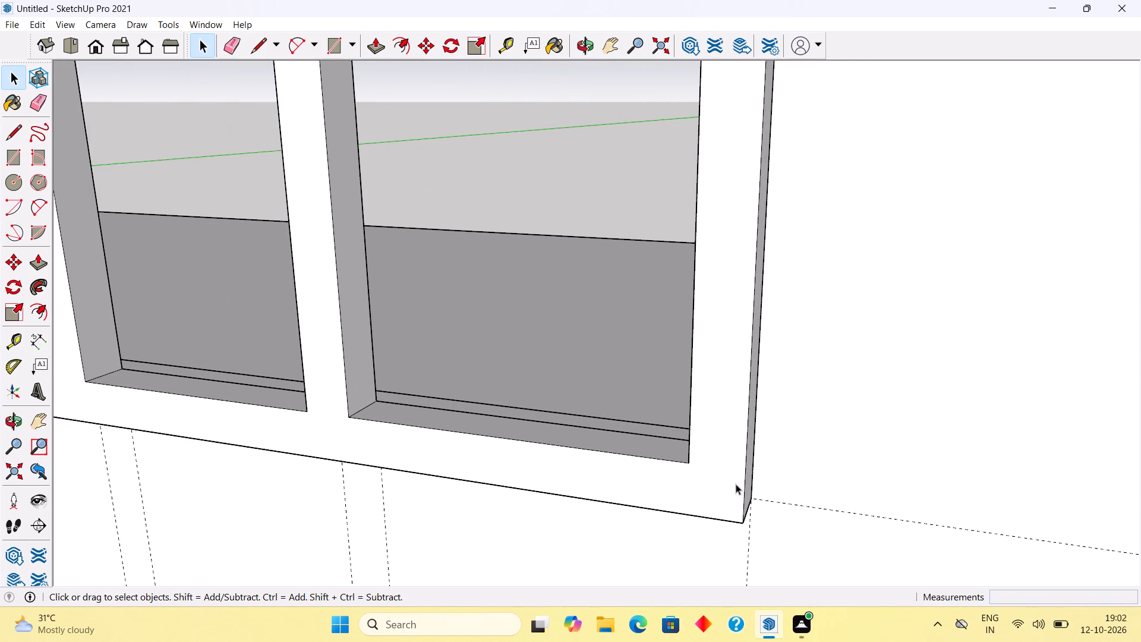
key("m")
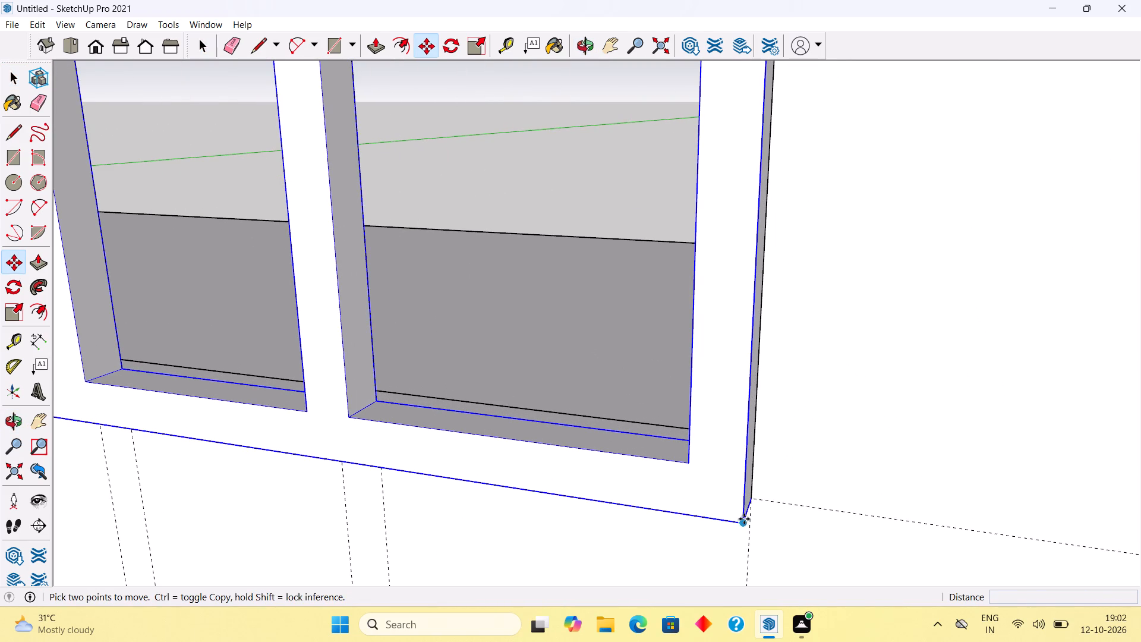
left_click(743, 520)
left_click(753, 496)
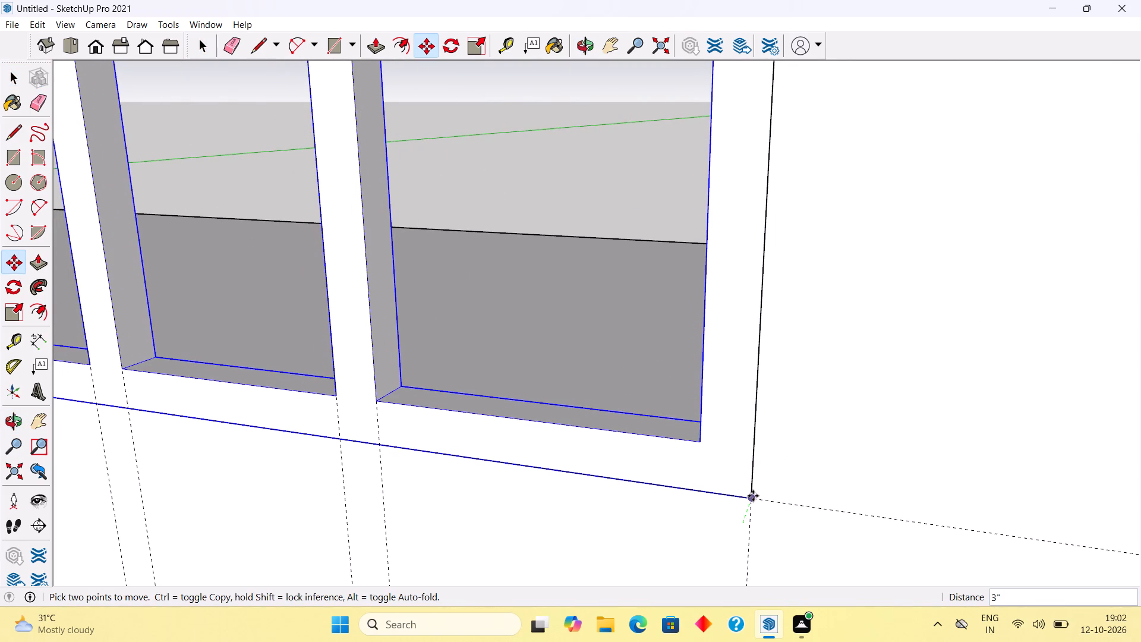
key("space")
scroll(753, 496, "down", 12)
left_click(1002, 441)
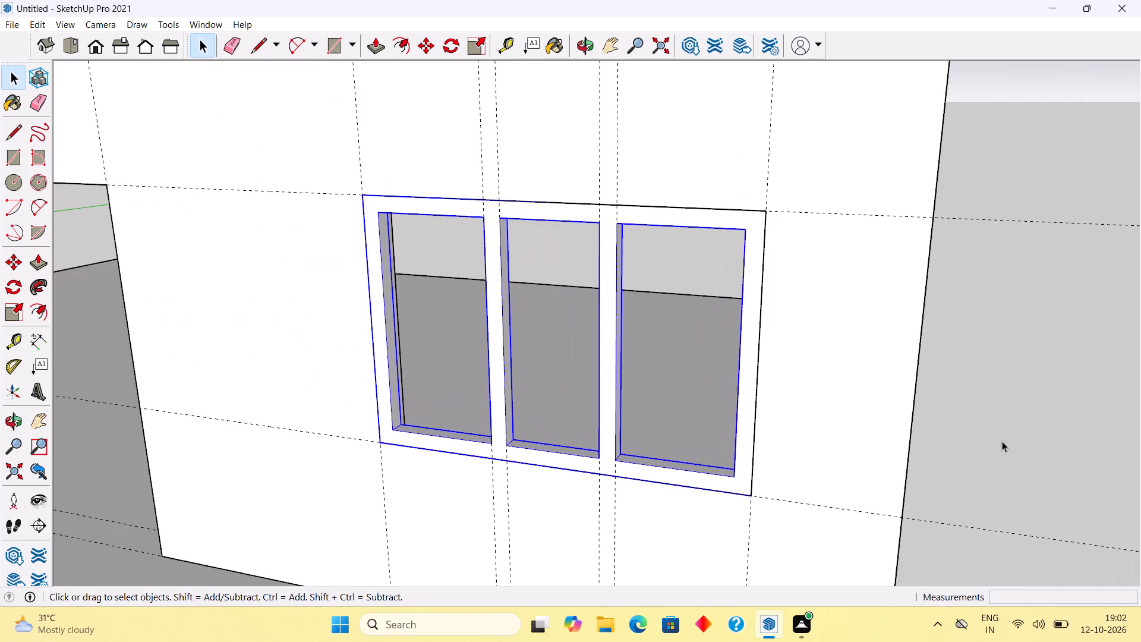
Draw rectangles filling the window frame's three pane openings, 1' 9" by 3' 6" for the outer two and 1' 6" by 3' 6" for the middle.
middle_click_drag(752, 461, 912, 427)
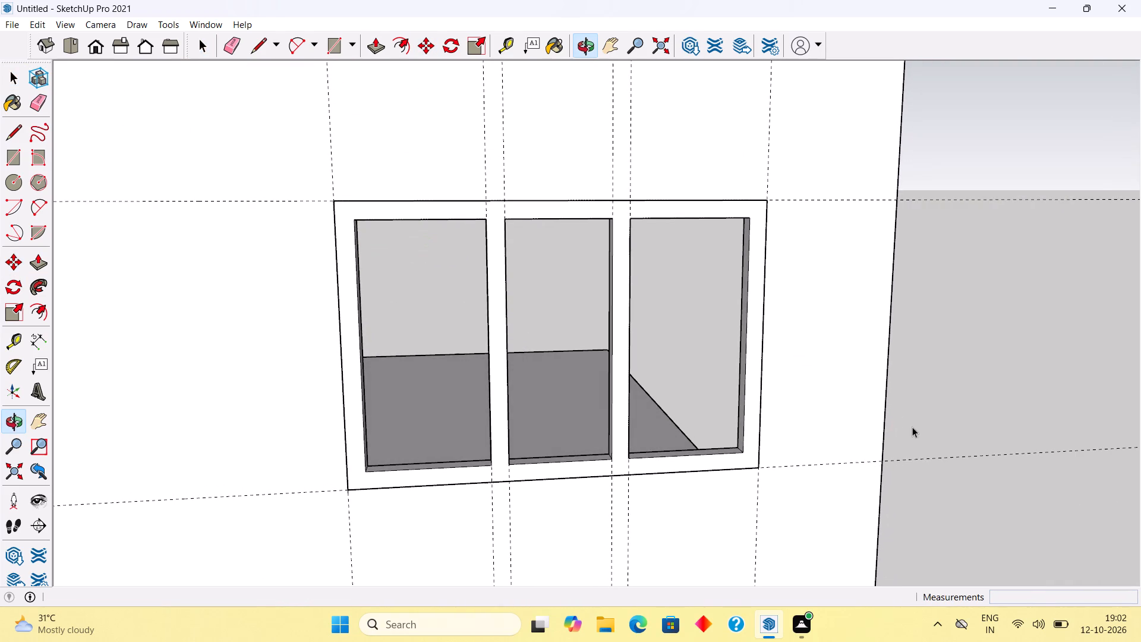
scroll(406, 353, "up", 3)
scroll(404, 351, "down", 3)
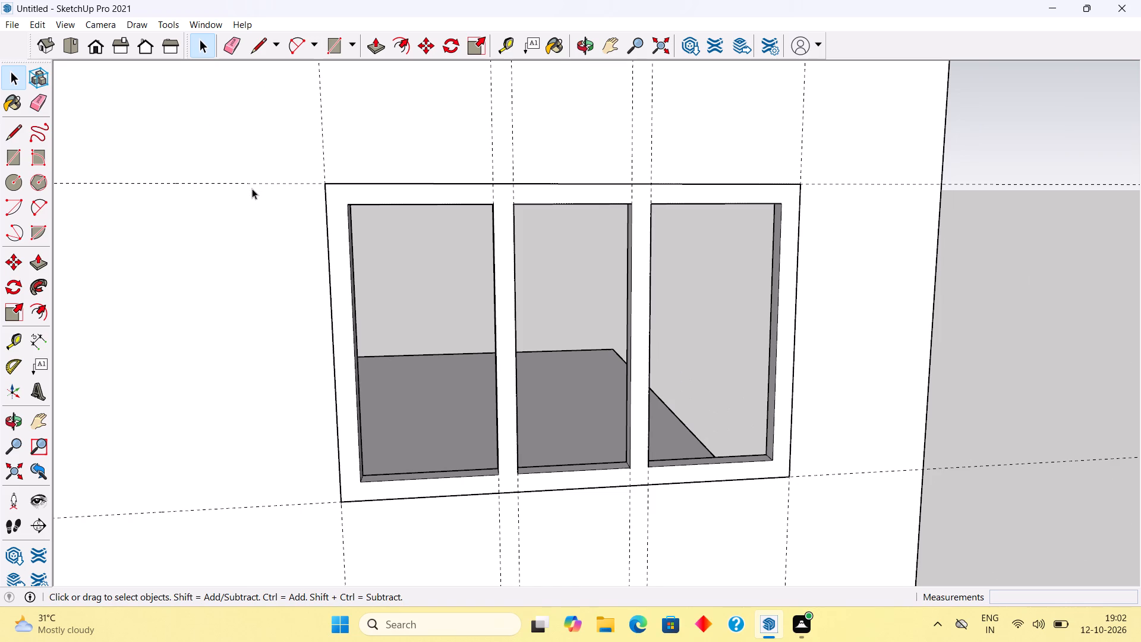
key("r")
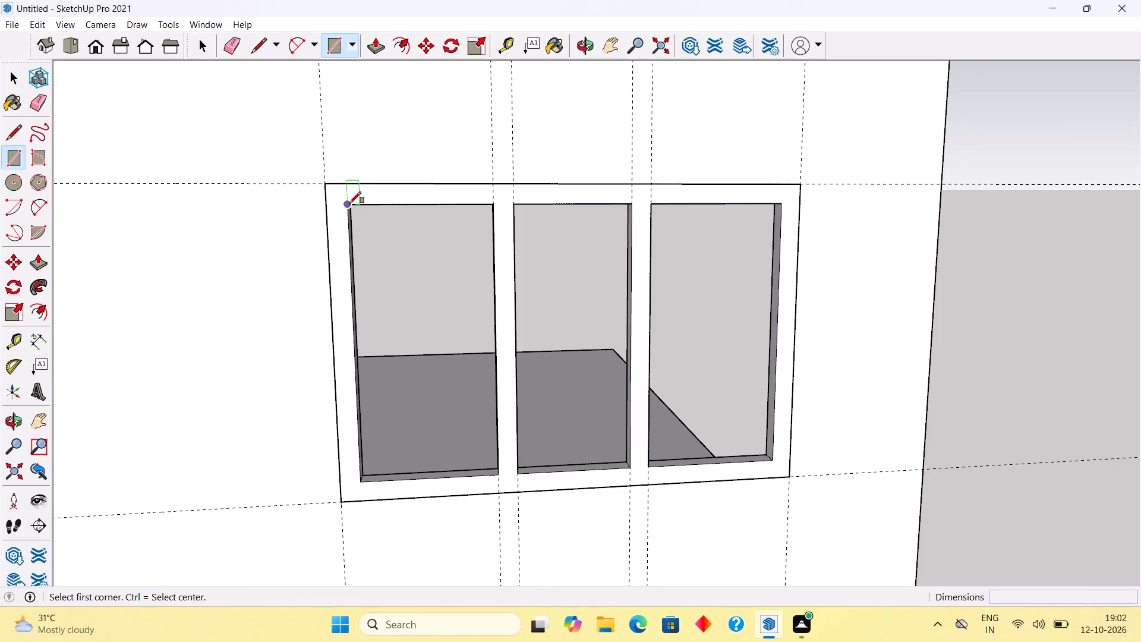
left_click(349, 203)
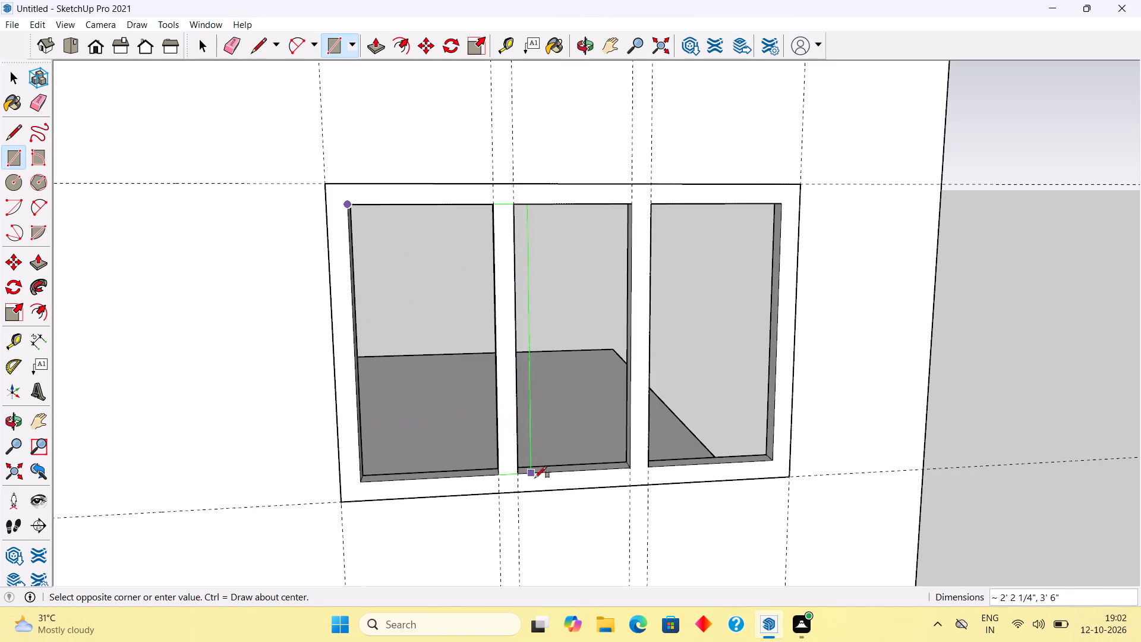
left_click(501, 474)
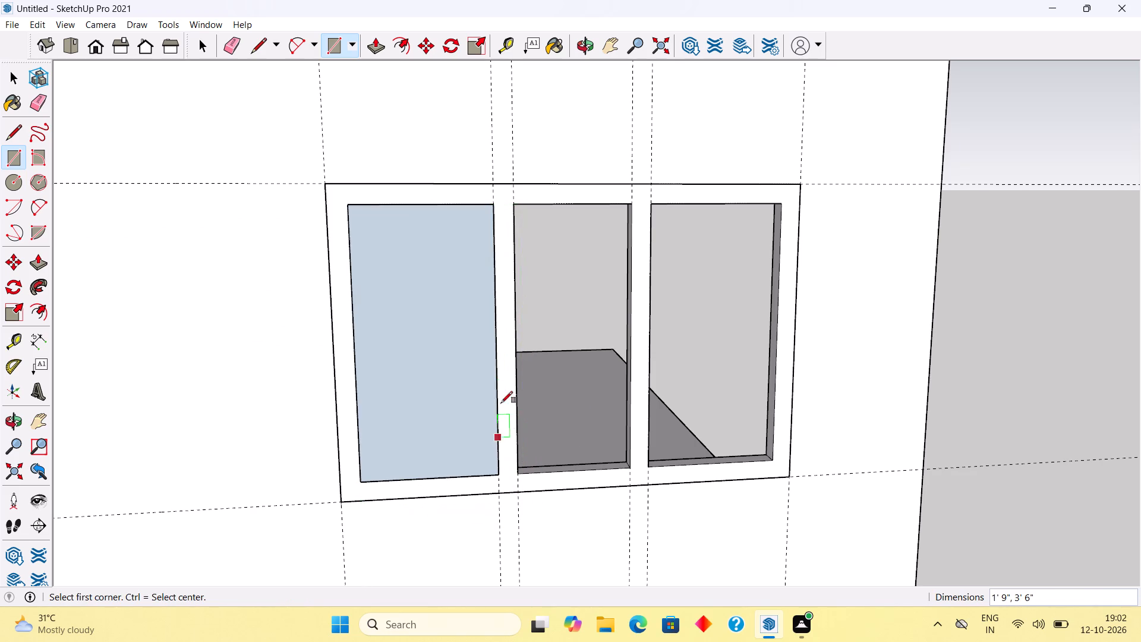
left_click(515, 204)
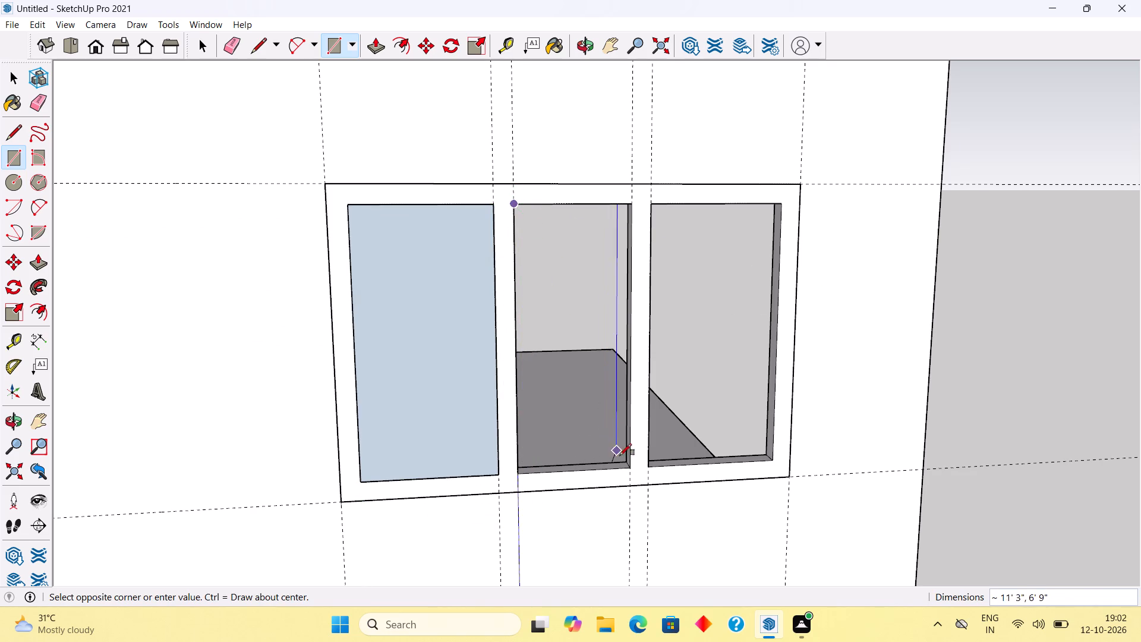
left_click(630, 468)
left_click(651, 204)
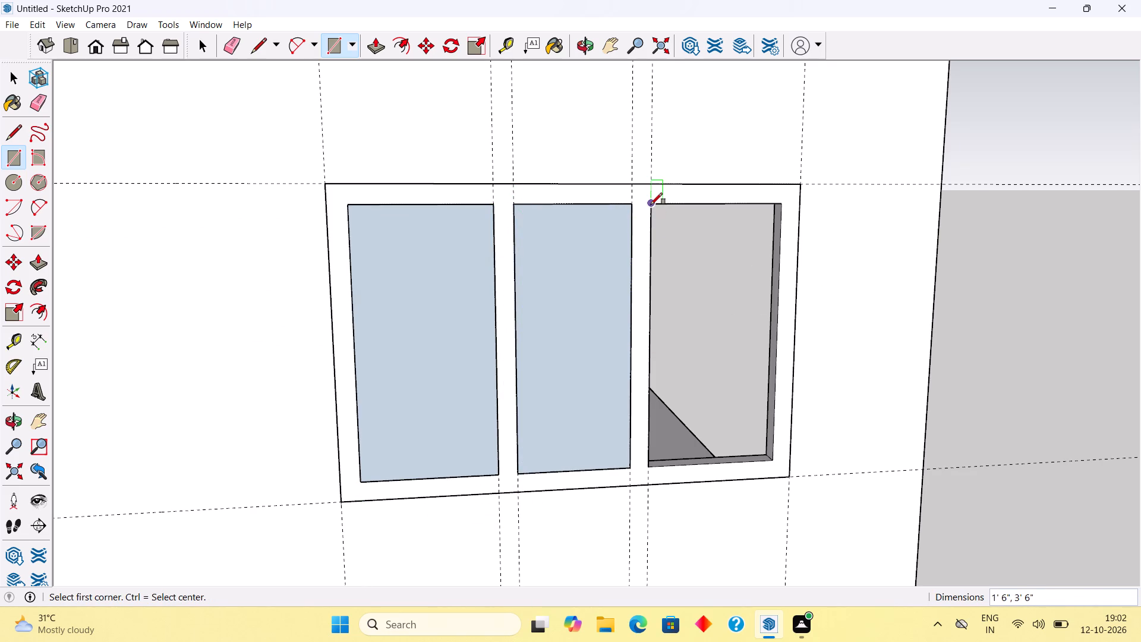
left_click(773, 461)
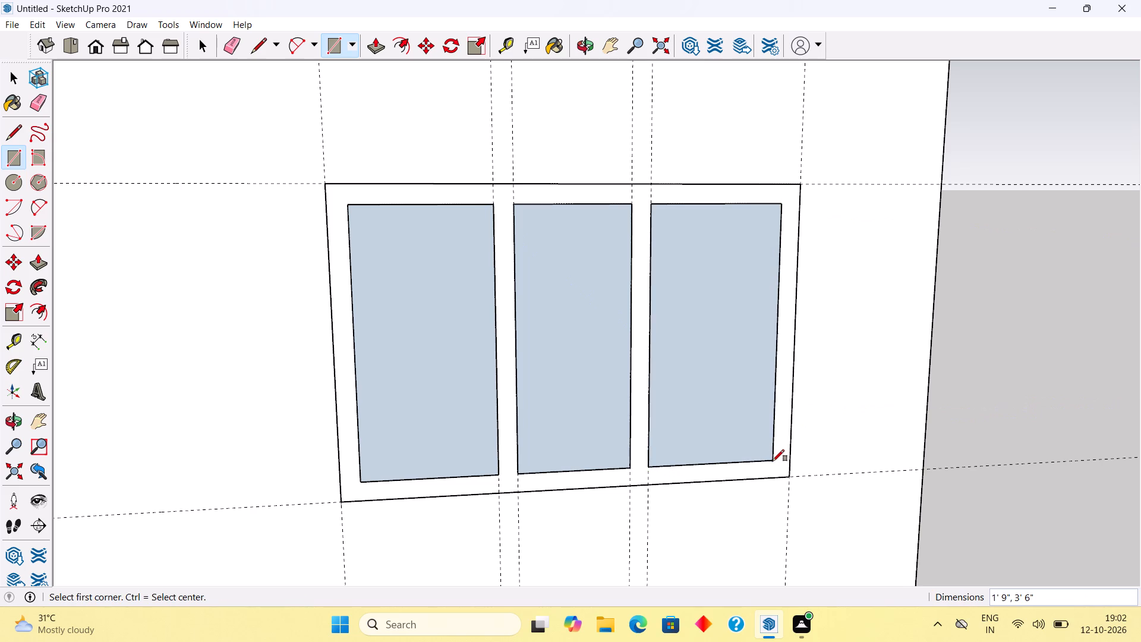
Make each of the three glass pane rectangles, with its bounding edges, into its own separate group.
key("space")
triple_click(735, 401)
right_click(735, 401)
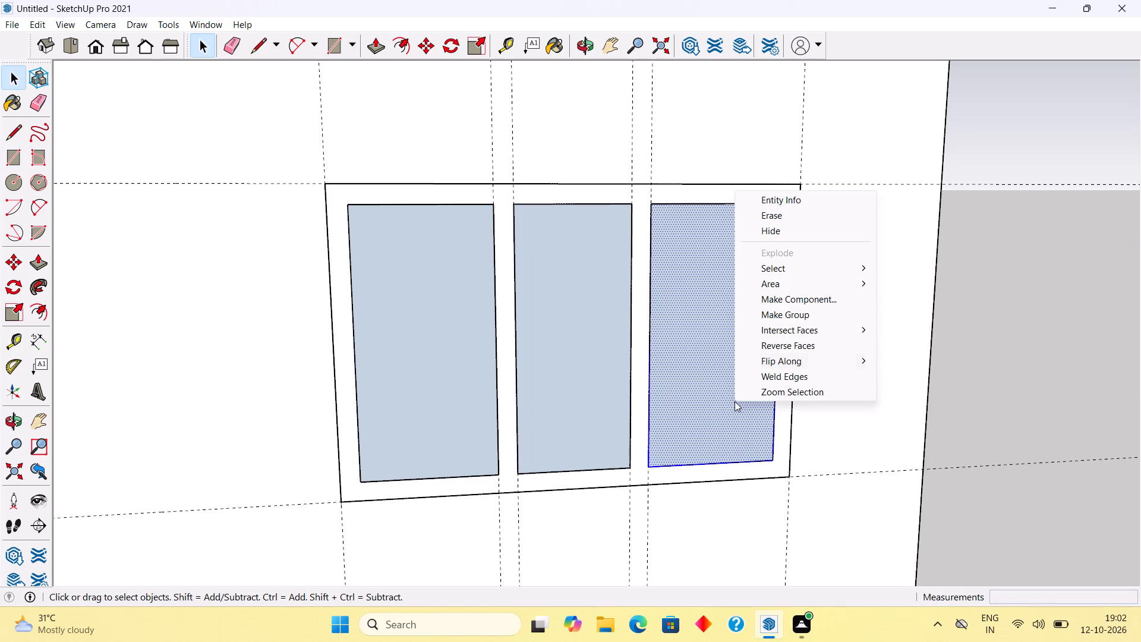
left_click(784, 316)
triple_click(547, 322)
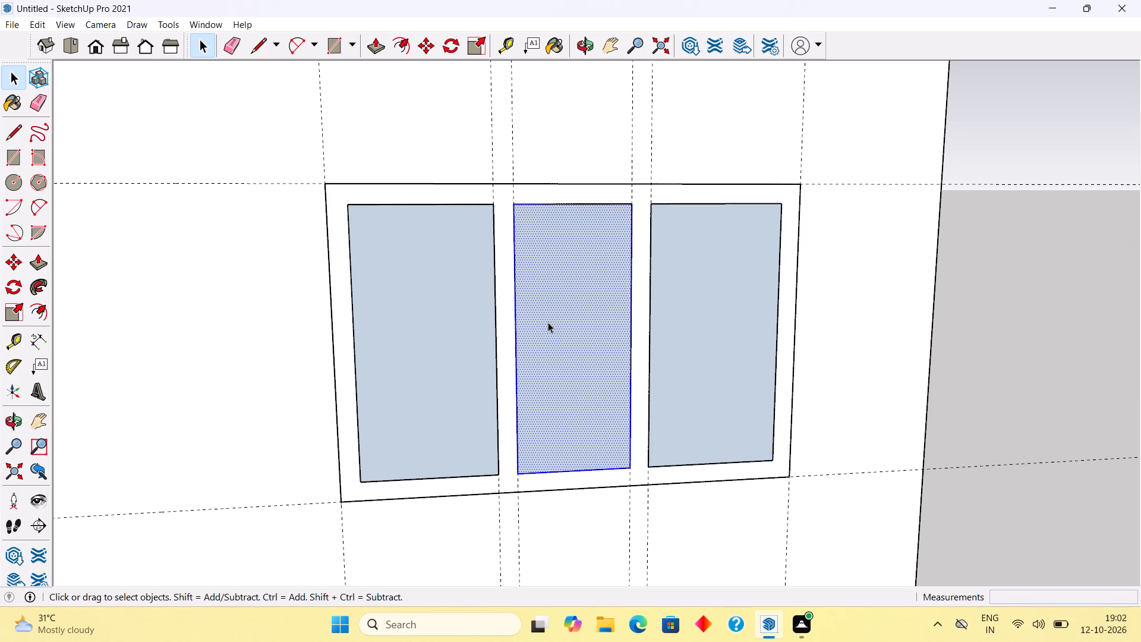
right_click(549, 322)
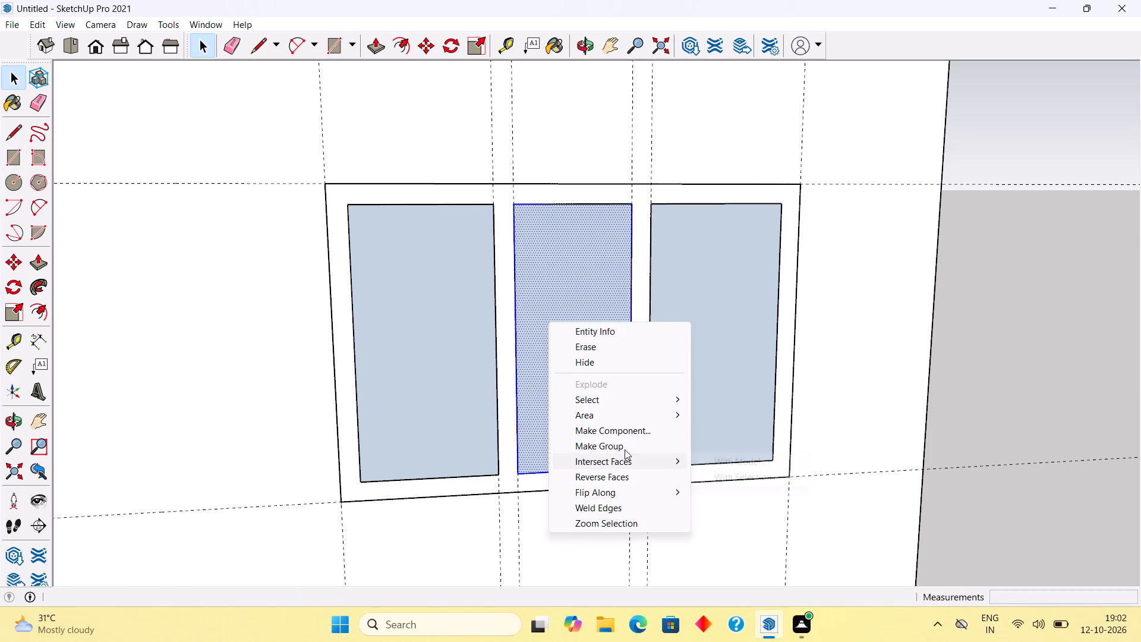
left_click(625, 449)
triple_click(478, 401)
right_click(479, 398)
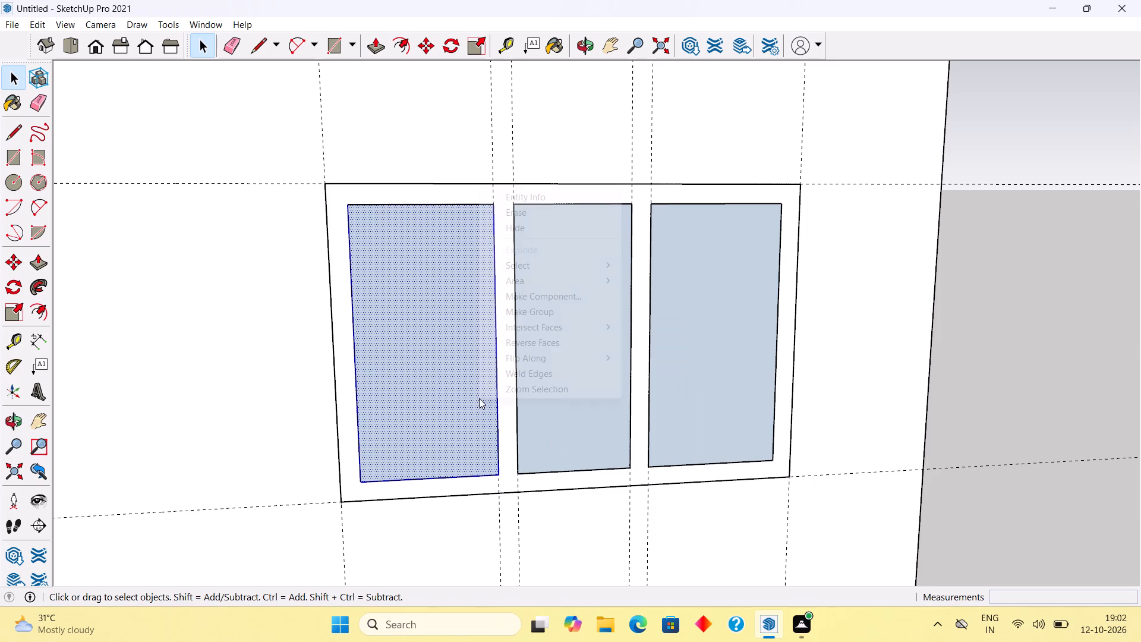
left_click(533, 314)
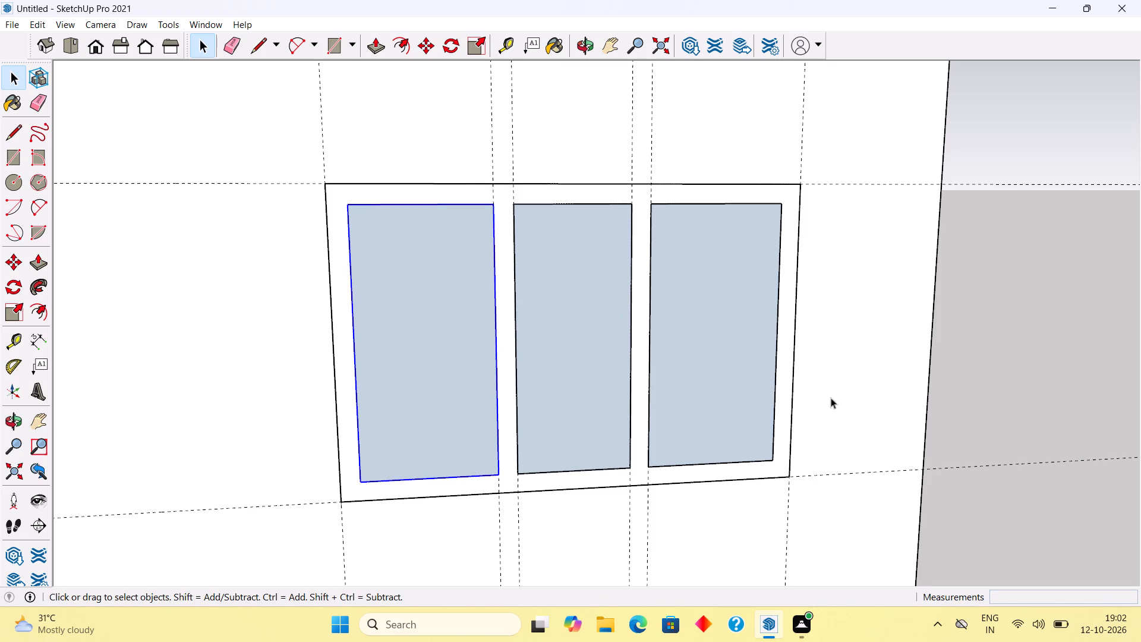
left_click(1017, 359)
Move the window frame group 2" deeper into the wall opening, starting from its outer lower corner.
middle_click_drag(835, 404, 669, 344)
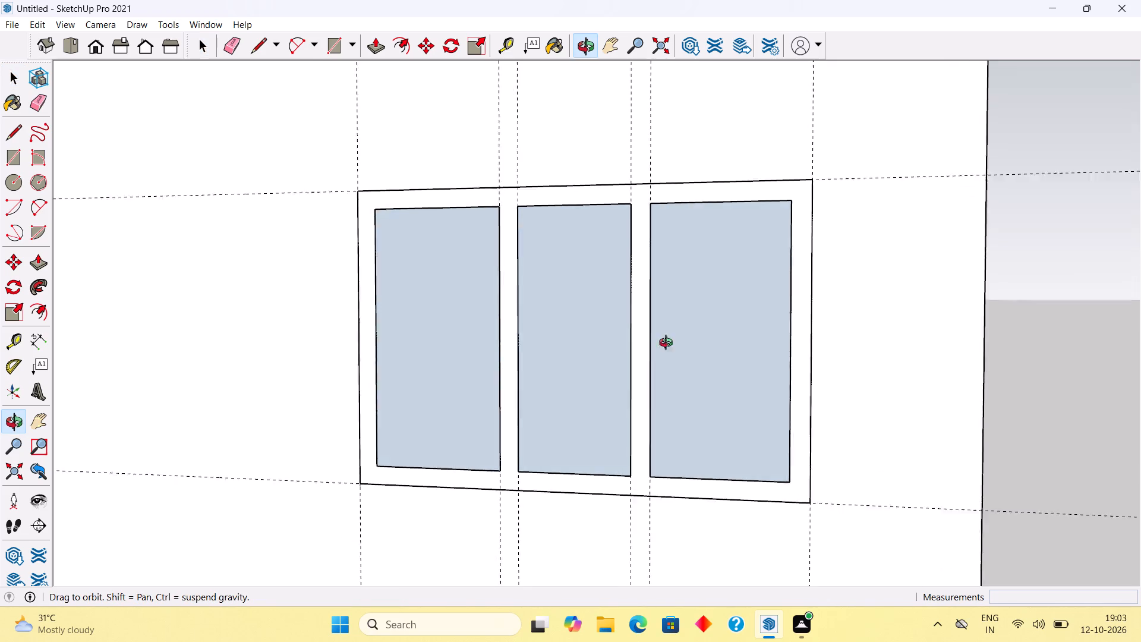
middle_click_drag(669, 344, 638, 322)
scroll(637, 322, "down", 3)
scroll(754, 530, "up", 9)
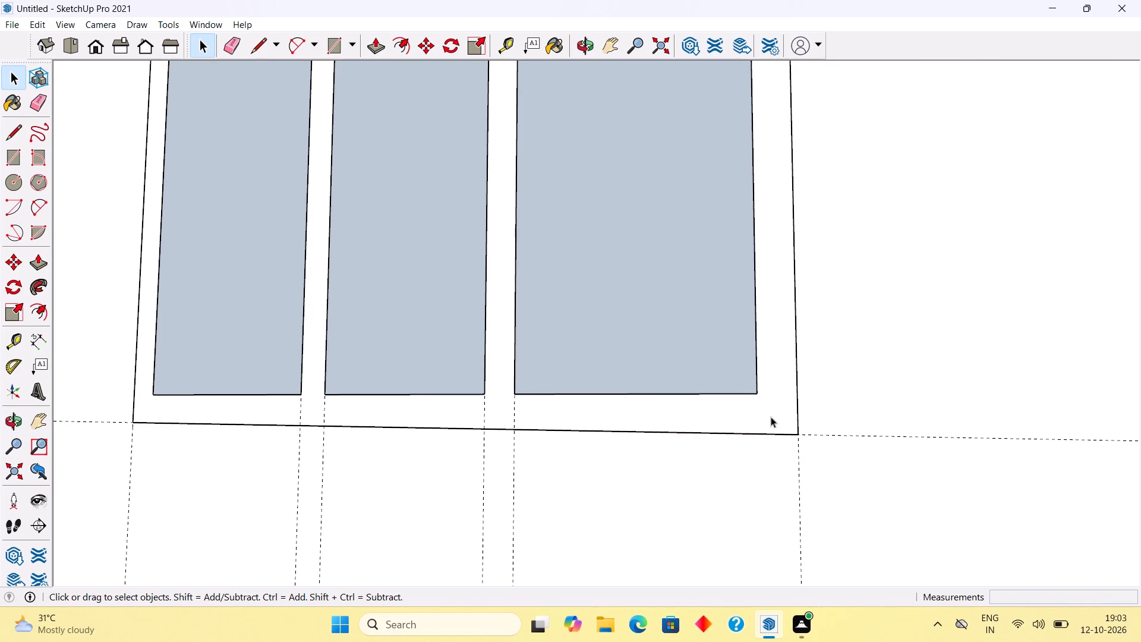
scroll(745, 409, "down", 6)
middle_click_drag(501, 388, 651, 496)
scroll(814, 418, "up", 4)
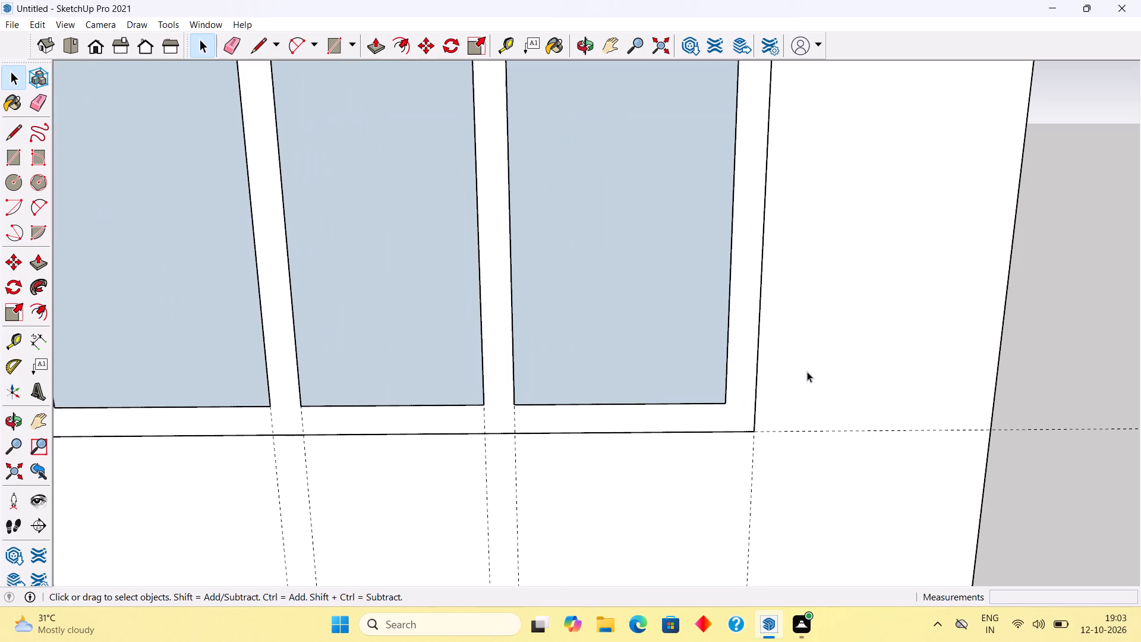
left_click(732, 410)
key("m")
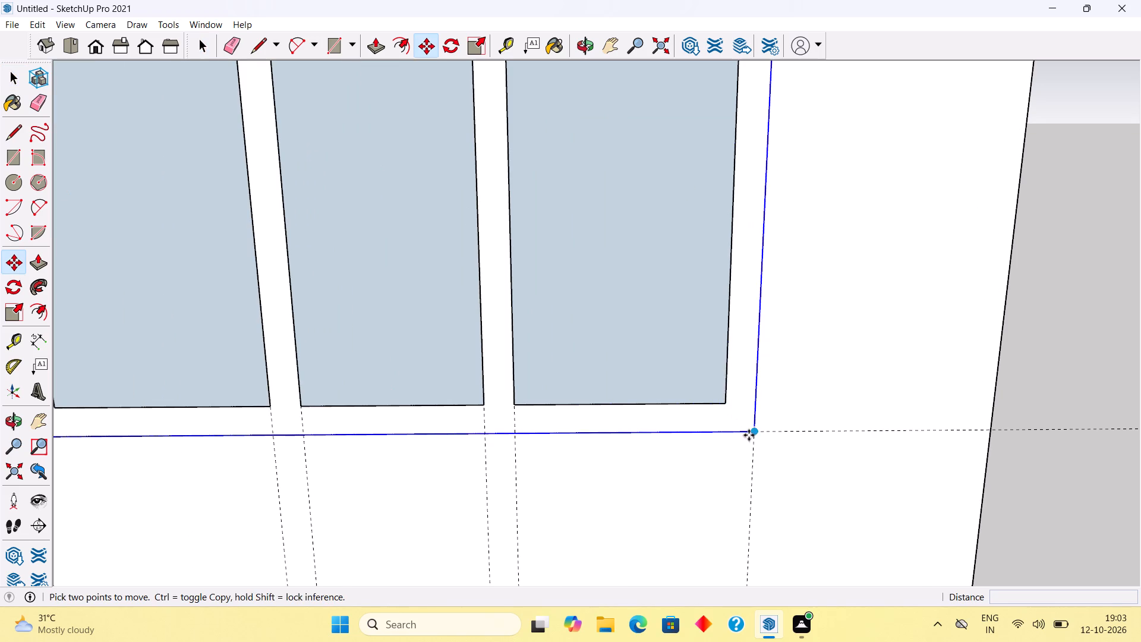
left_click(752, 431)
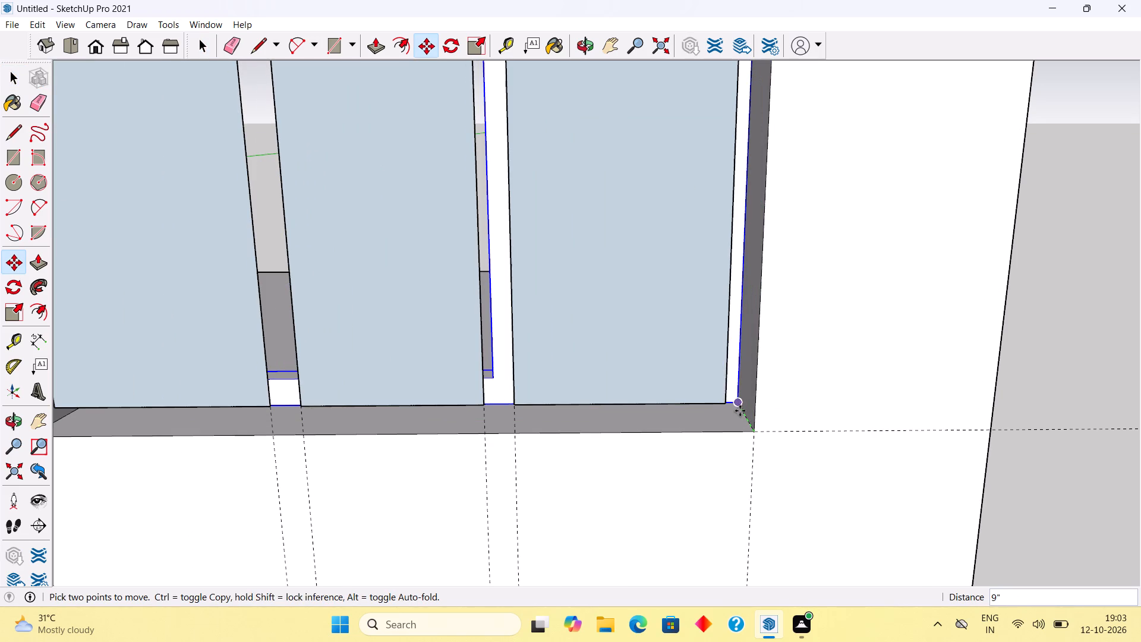
type("2\"")
key("Return")
key("space")
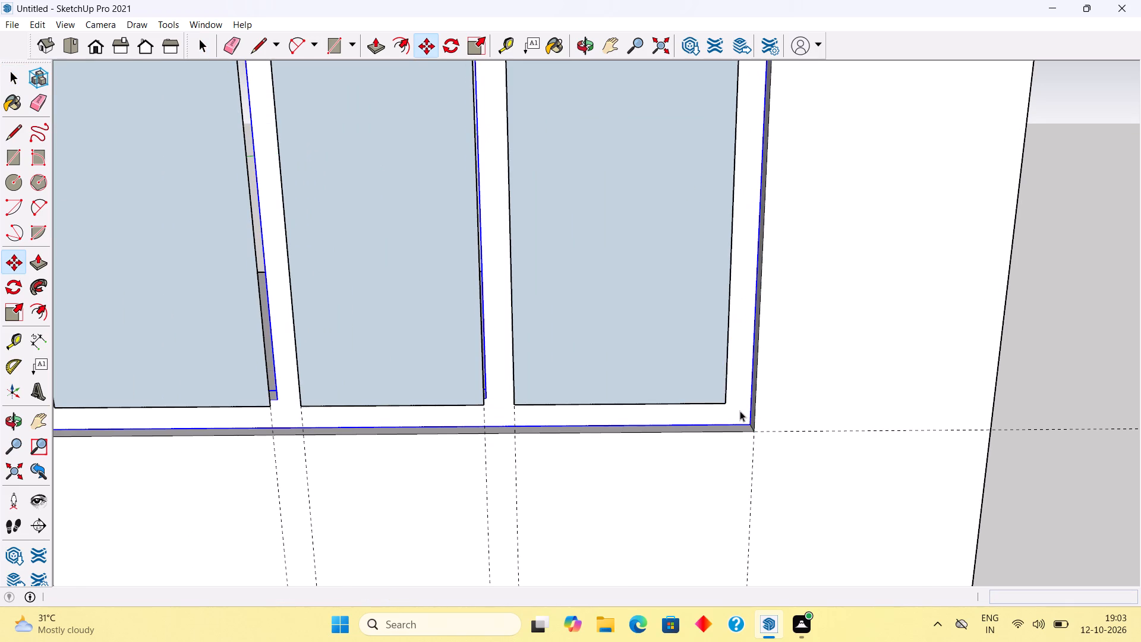
scroll(737, 412, "down", 11)
scroll(469, 411, "up", 4)
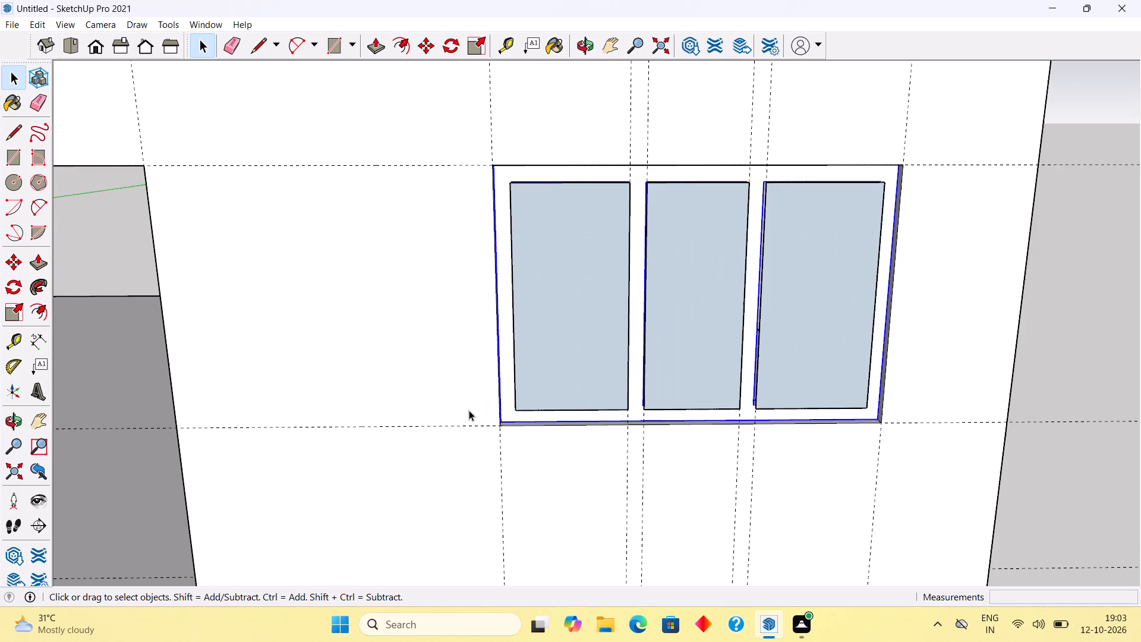
left_click(504, 379)
left_click(508, 385)
scroll(508, 385, "down", 3)
left_click(1061, 335)
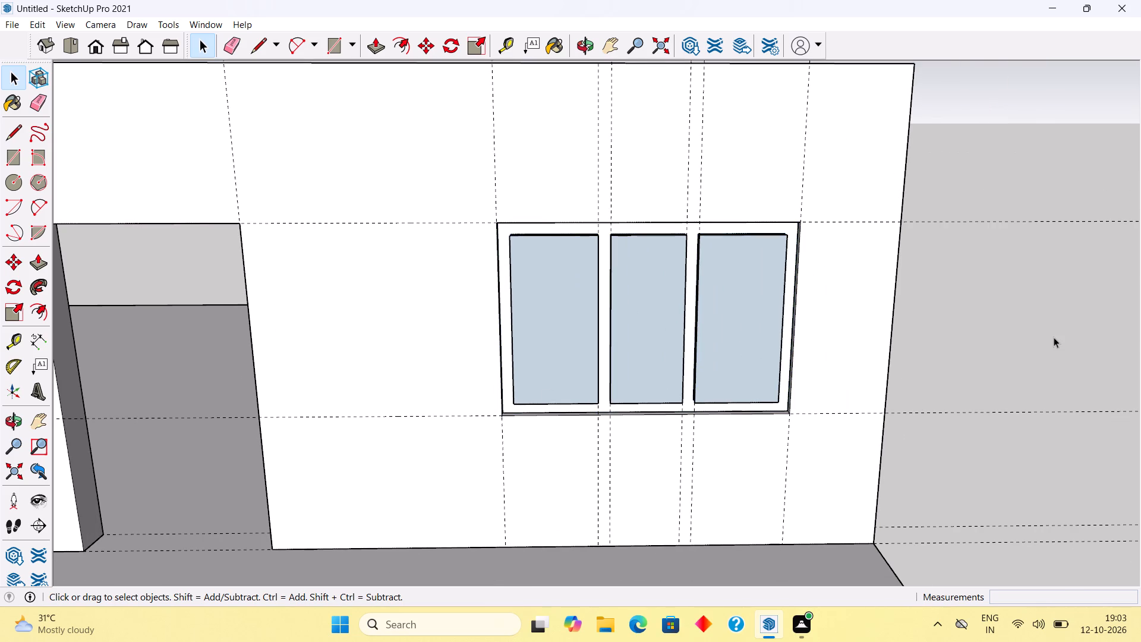
Move the glass pane nearest the wall's end 2" inward, snapping its lower corner to the matching corner of the recessed frame.
middle_click_drag(802, 379, 622, 575)
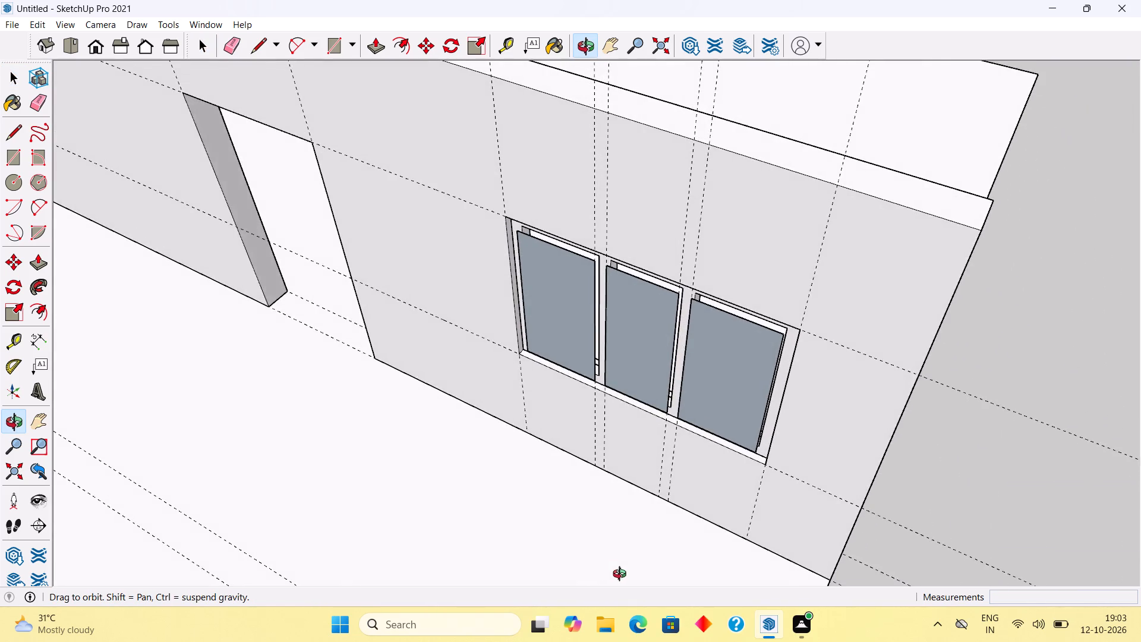
middle_click_drag(622, 575, 704, 489)
scroll(704, 489, "up", 2)
scroll(744, 369, "up", 2)
left_click(743, 366)
scroll(770, 435, "up", 1)
middle_click_drag(773, 435, 867, 420)
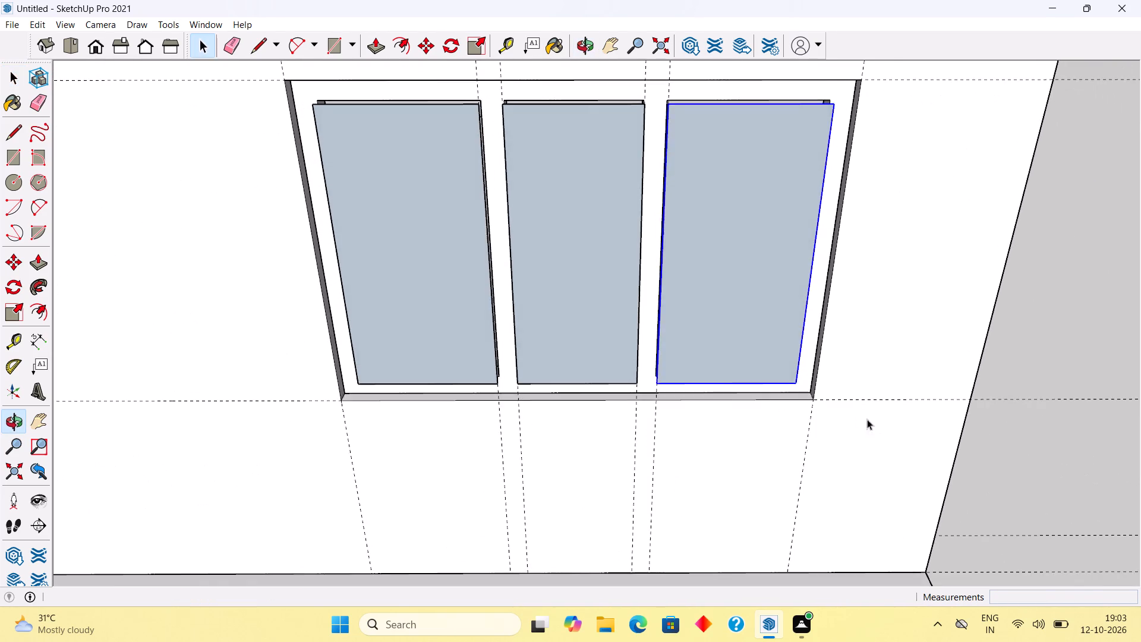
scroll(803, 385, "up", 6)
key("m")
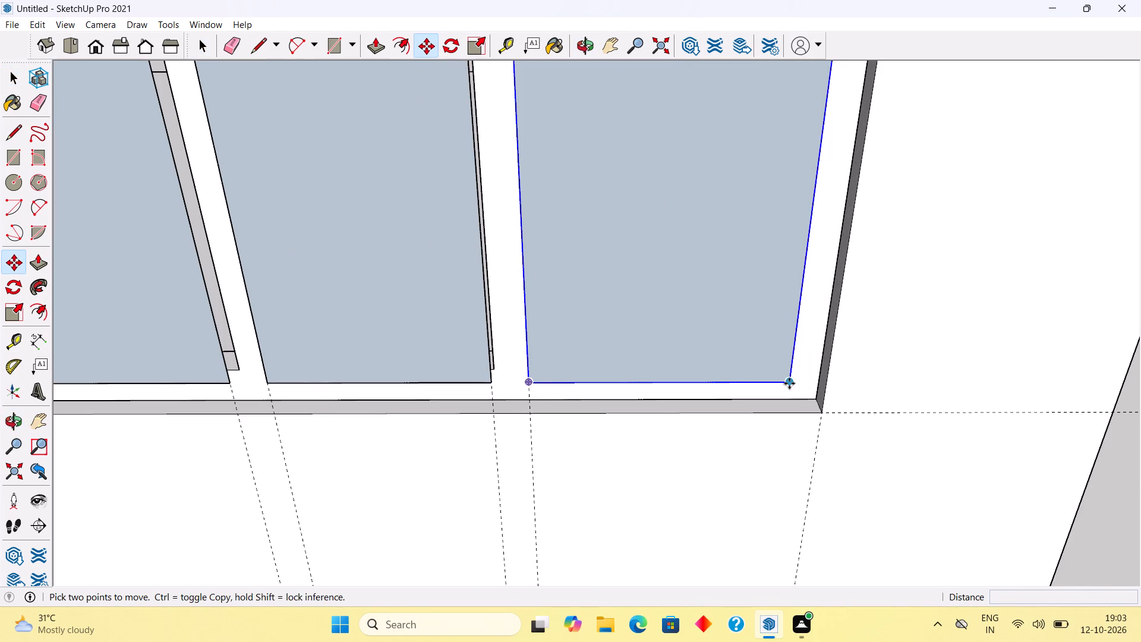
left_click(789, 383)
left_click(789, 372)
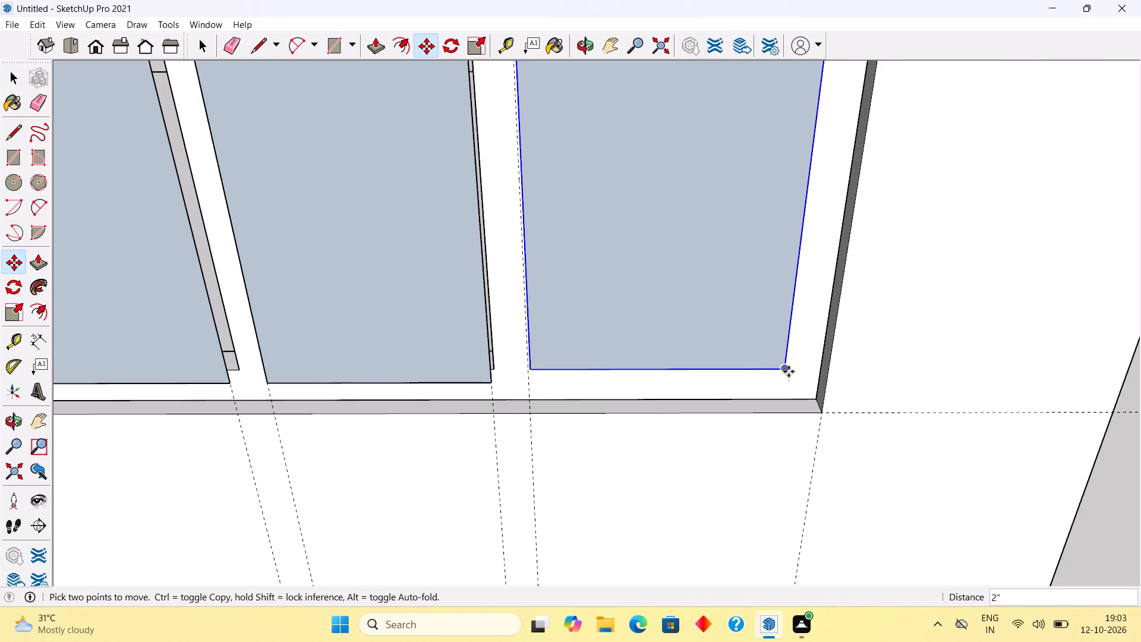
key("space")
Move the middle and door-side glass panes 2" inward, snapping each lower corner to its matching corner in the recessed frame.
left_click(486, 376)
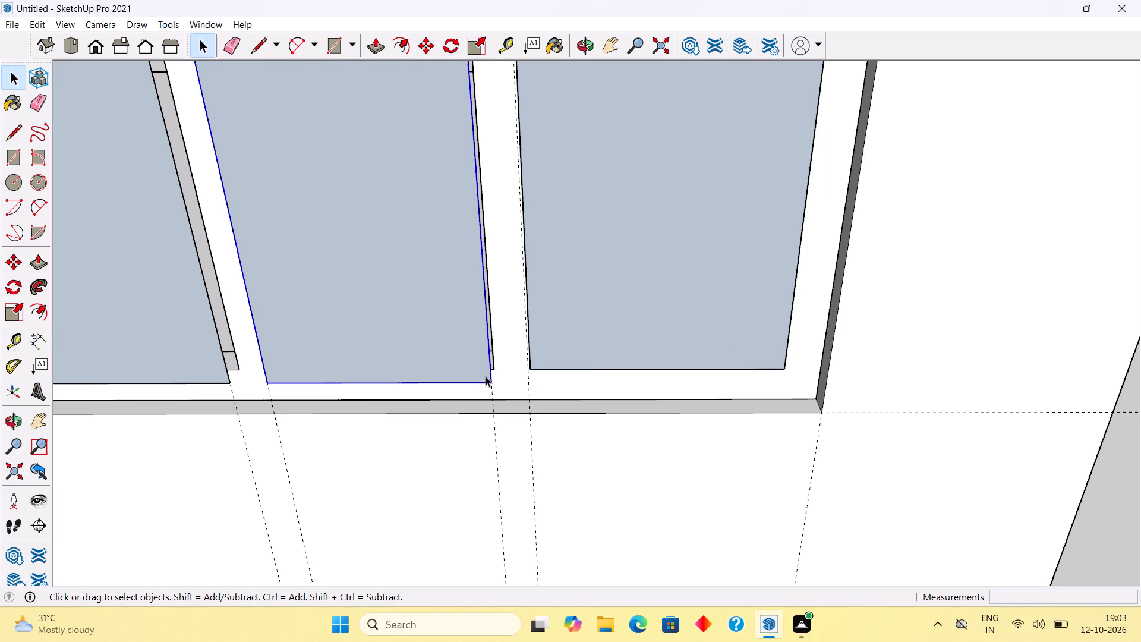
key("m")
left_click(491, 382)
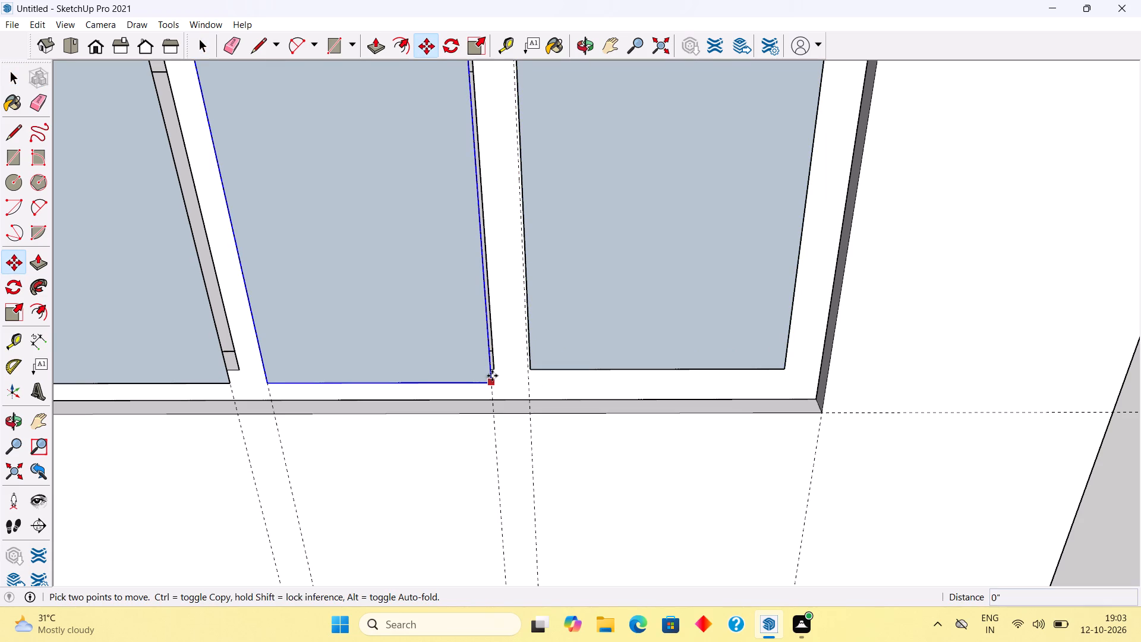
left_click(493, 368)
key("space")
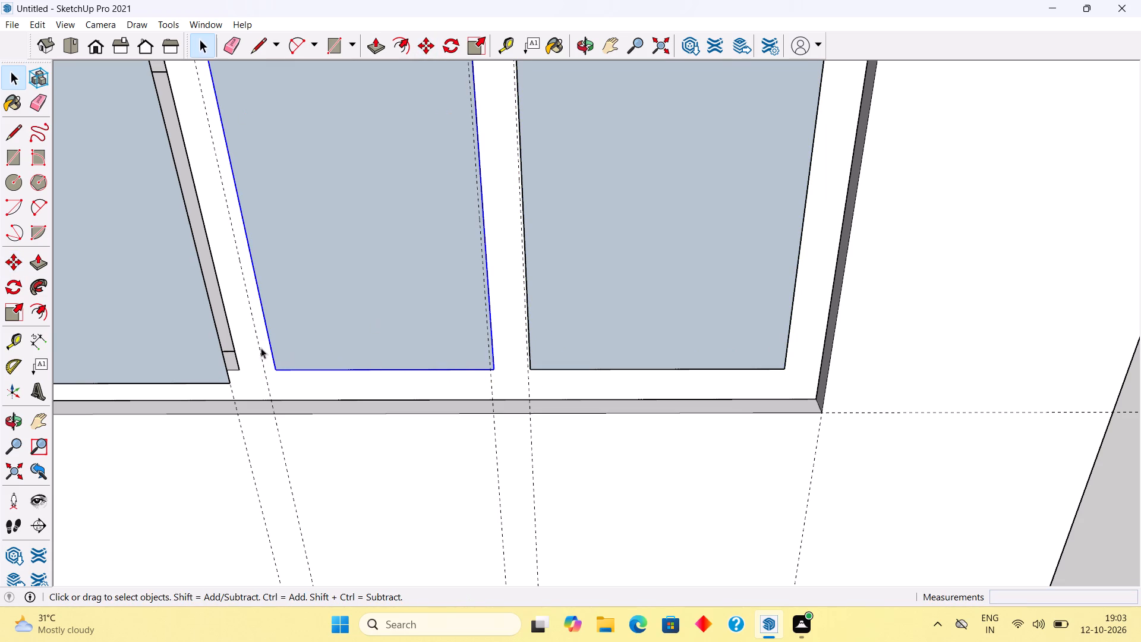
left_click(191, 367)
key("m")
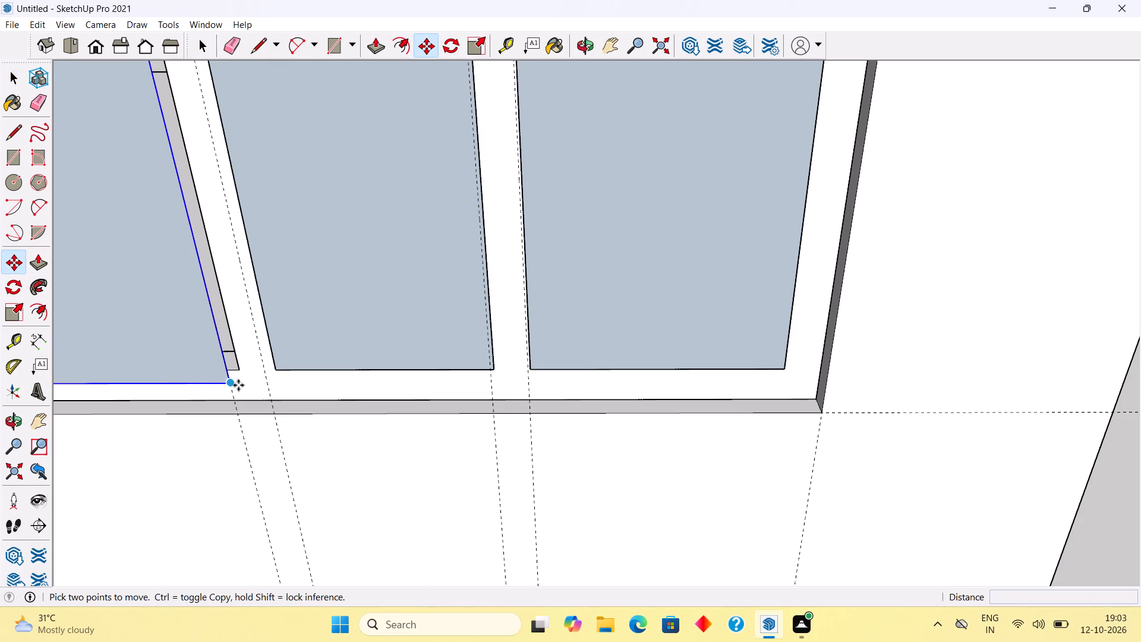
left_click(230, 382)
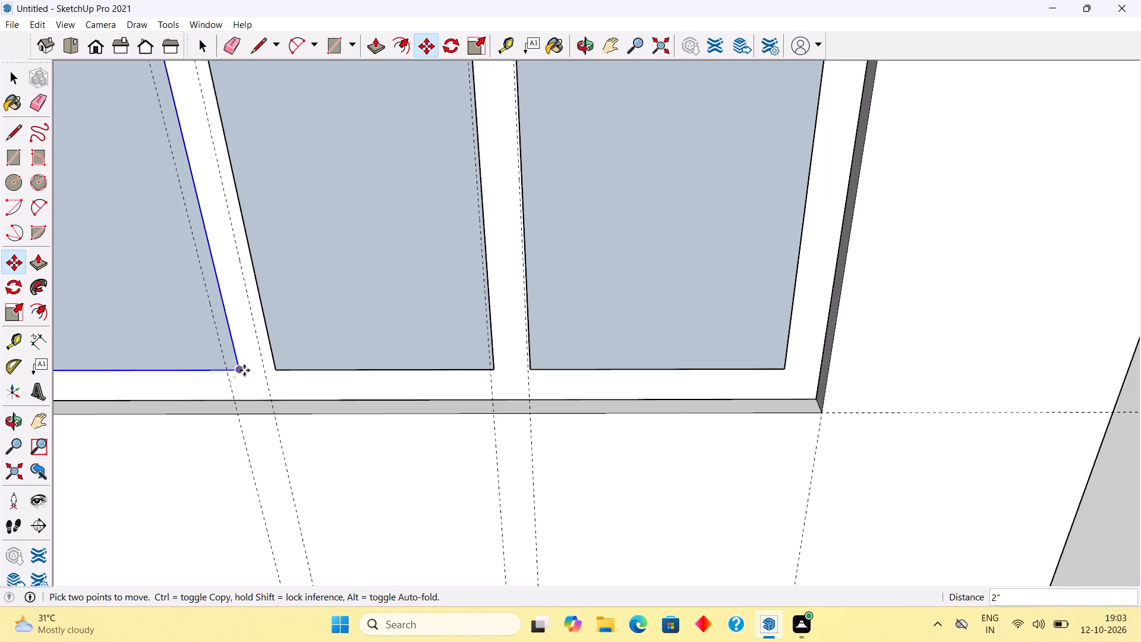
left_click(244, 370)
key("space")
scroll(245, 370, "down", 12)
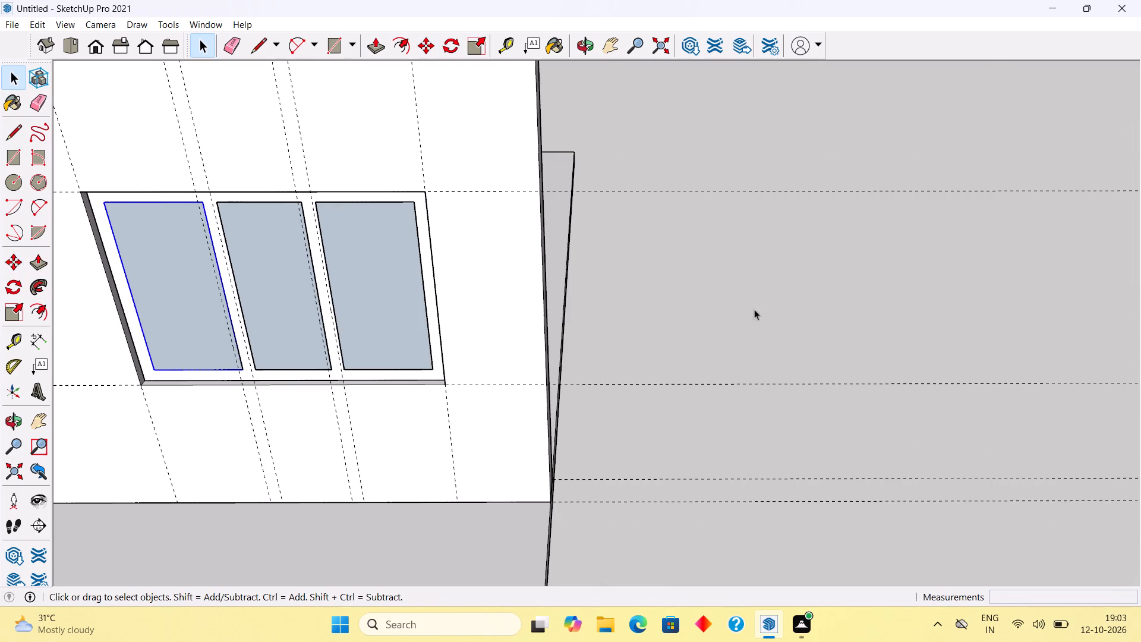
left_click(754, 309)
Examine the recessed window frame and glass panes within the wall from several angles and distances.
scroll(317, 366, "down", 5)
middle_click_drag(196, 332, 357, 280)
scroll(357, 280, "down", 3)
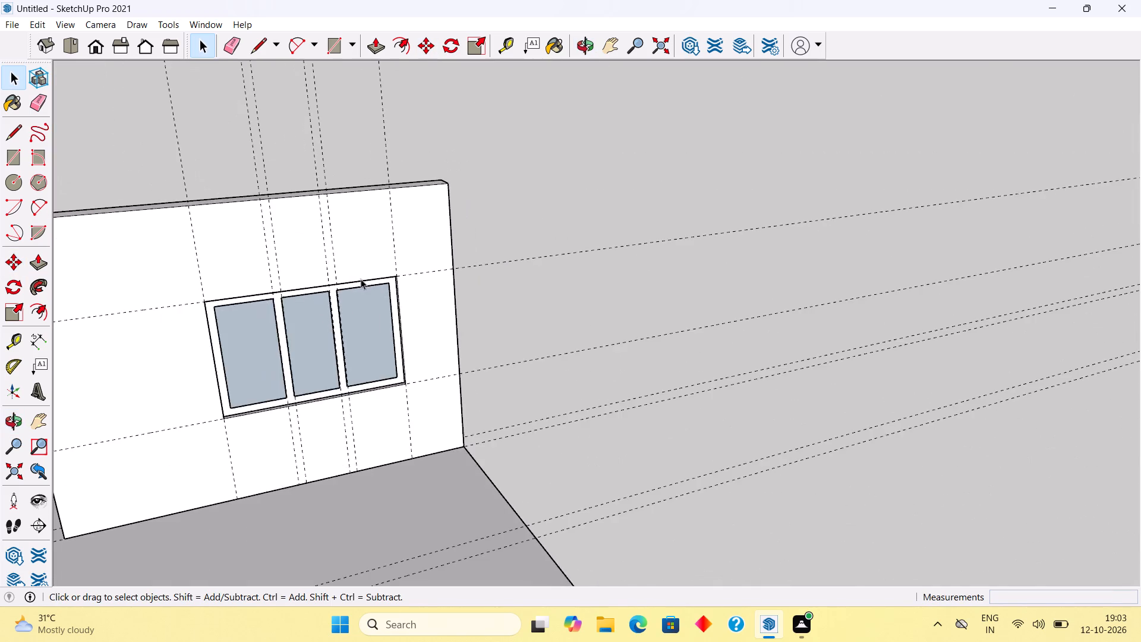
scroll(361, 283, "down", 7)
scroll(179, 352, "up", 4)
scroll(291, 321, "up", 1)
middle_click_drag(293, 321, 207, 334)
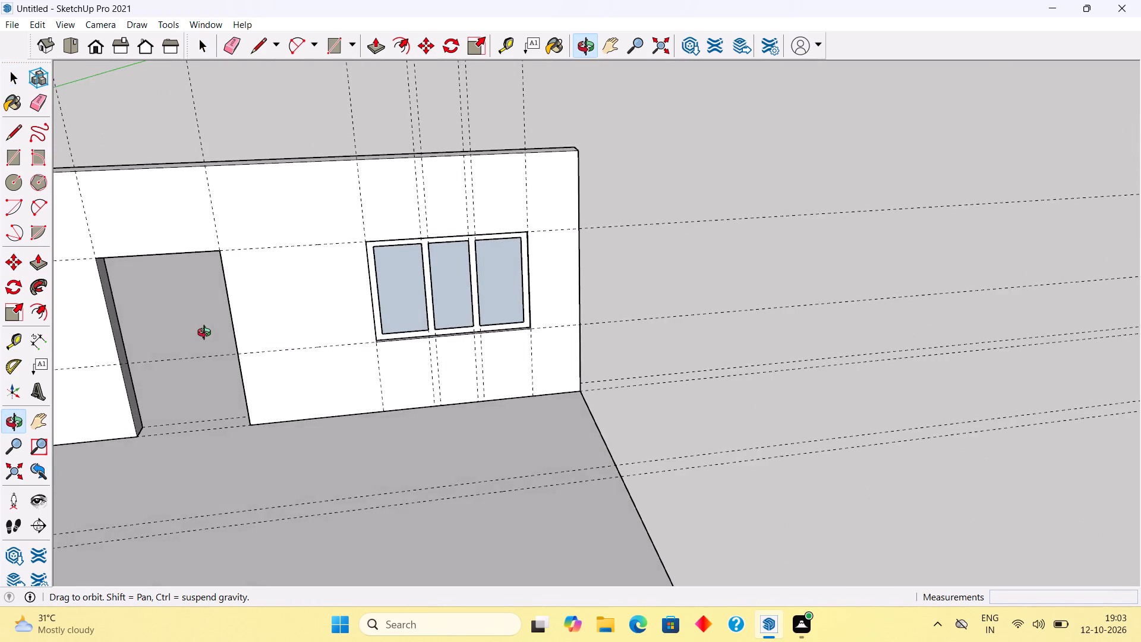
middle_click_drag(207, 334, 207, 335)
scroll(229, 303, "up", 1)
scroll(339, 253, "up", 5)
scroll(416, 241, "up", 5)
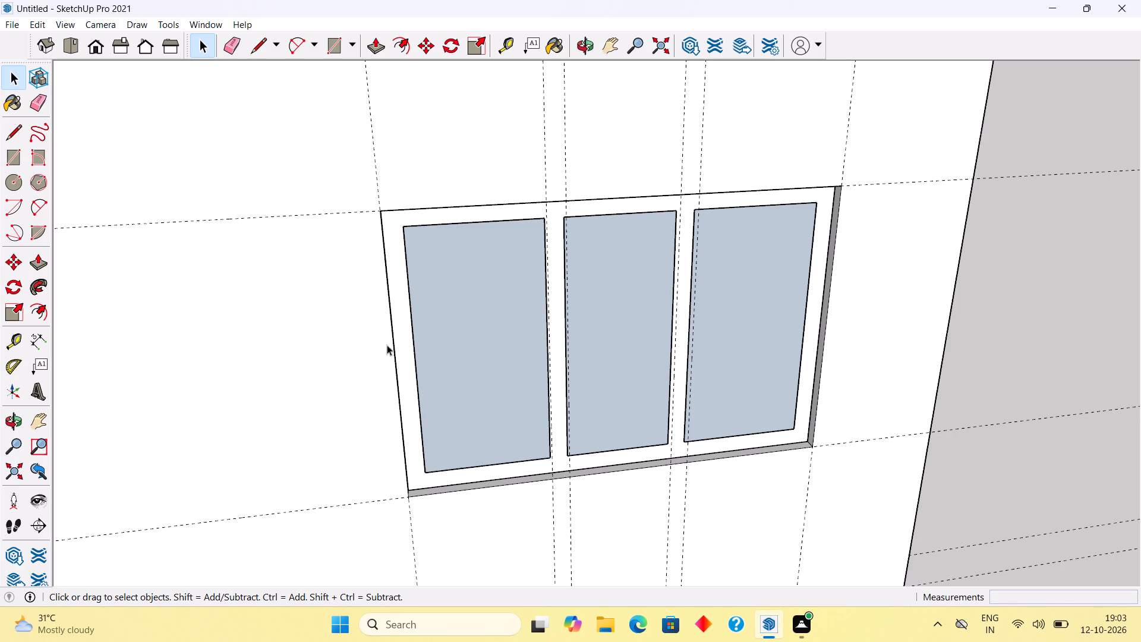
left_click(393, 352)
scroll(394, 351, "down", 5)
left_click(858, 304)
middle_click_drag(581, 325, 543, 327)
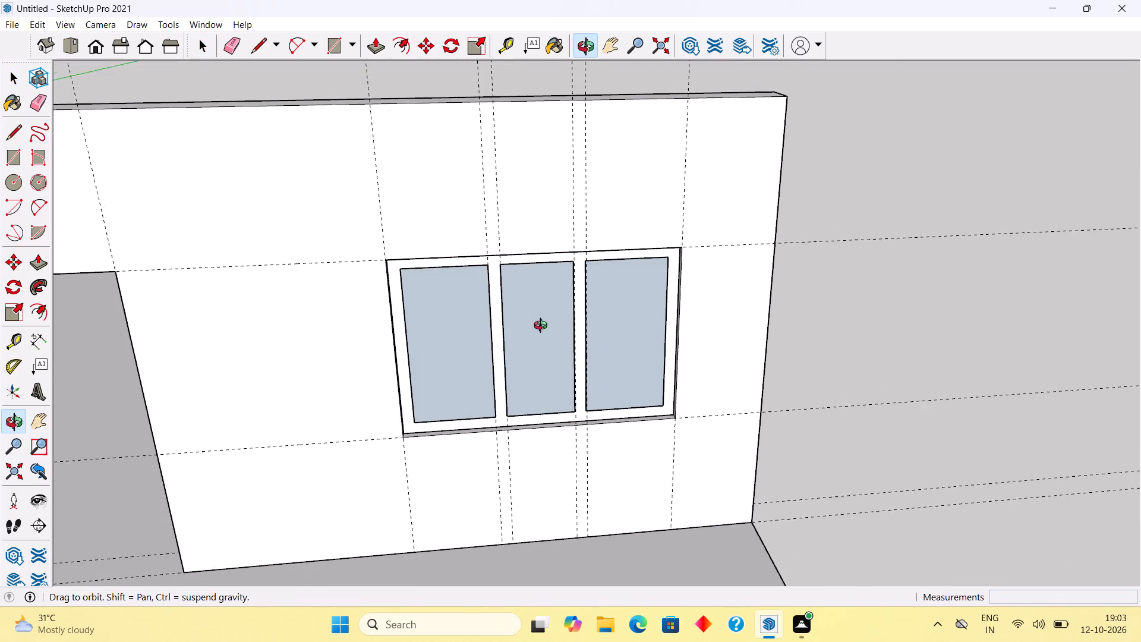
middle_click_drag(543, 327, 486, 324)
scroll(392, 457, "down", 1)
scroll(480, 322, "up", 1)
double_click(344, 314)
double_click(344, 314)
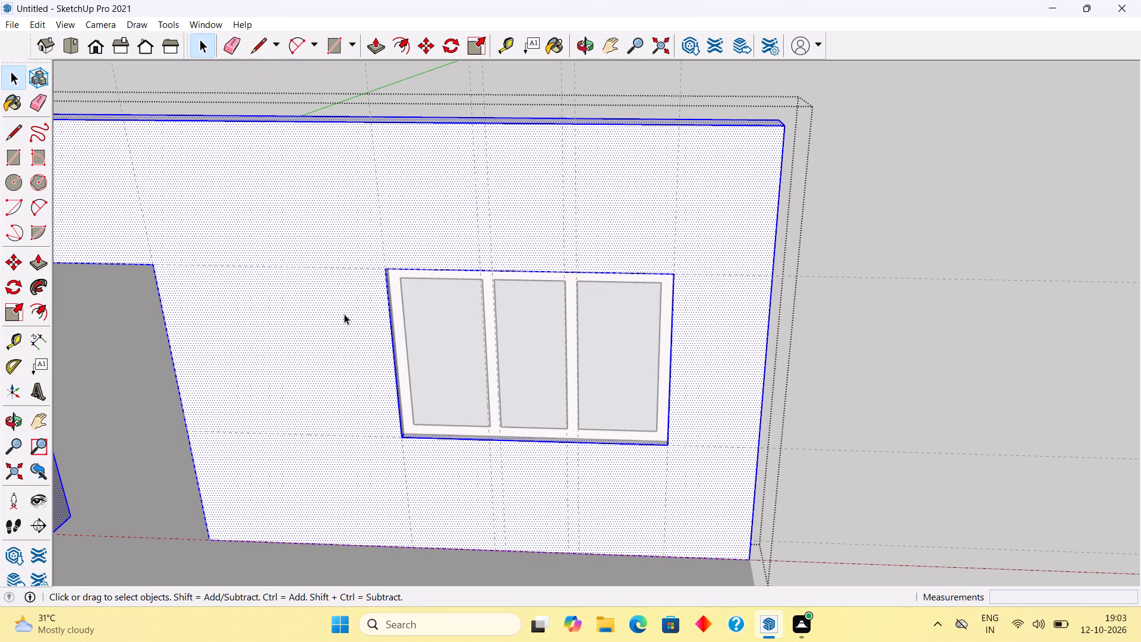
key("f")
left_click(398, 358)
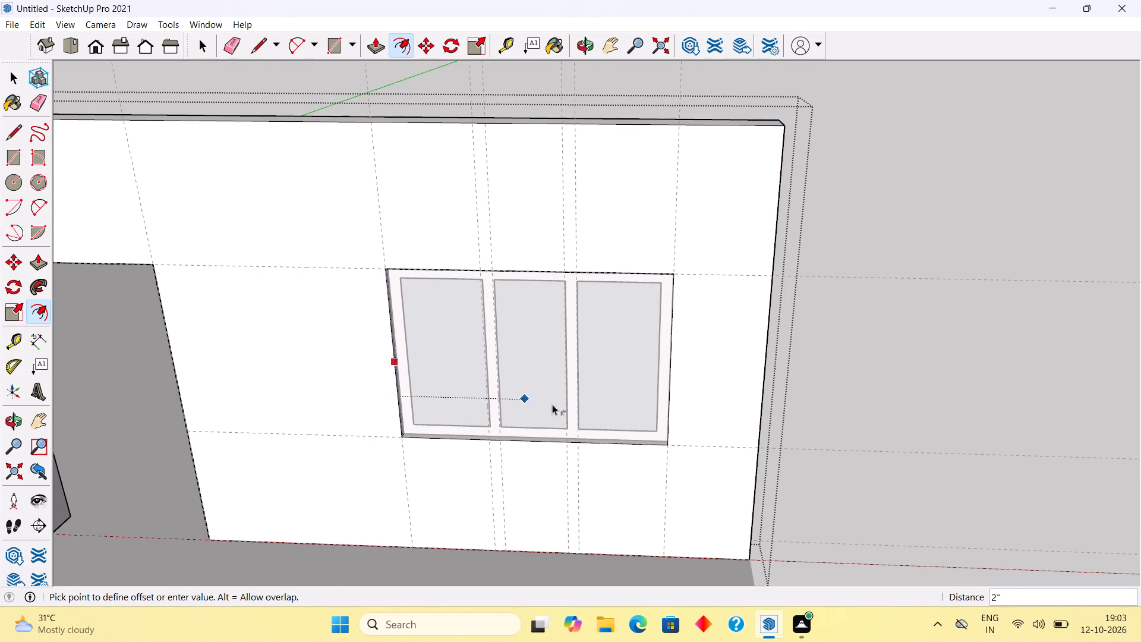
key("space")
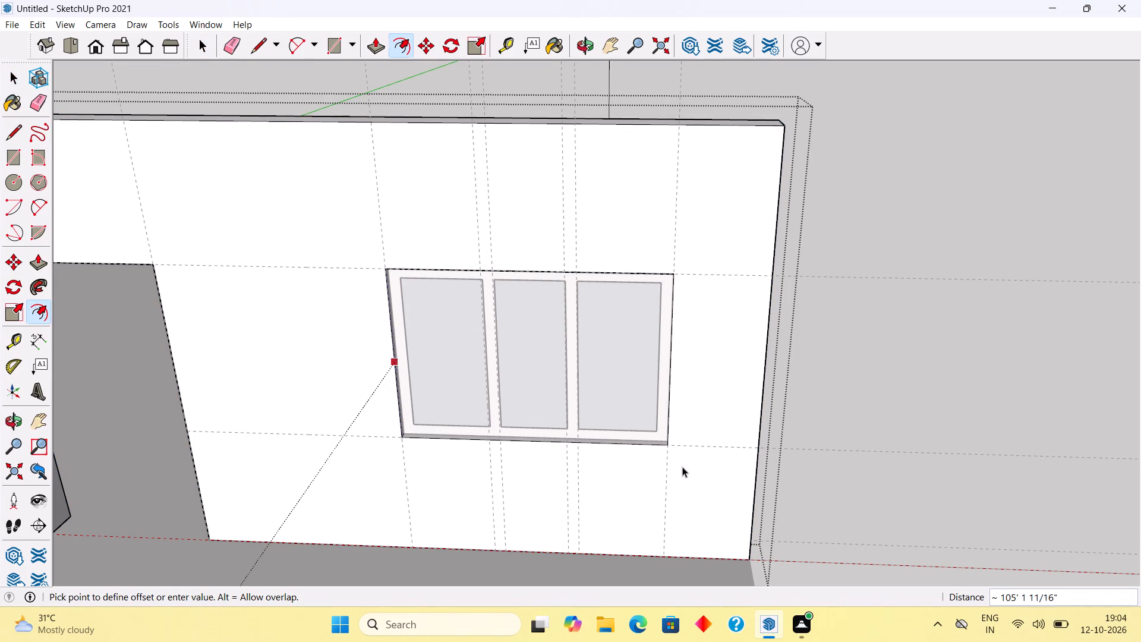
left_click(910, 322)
Draw a 4' by 7' rectangle filling the door opening, from its upper corner to the opposite lower corner.
scroll(696, 389, "down", 6)
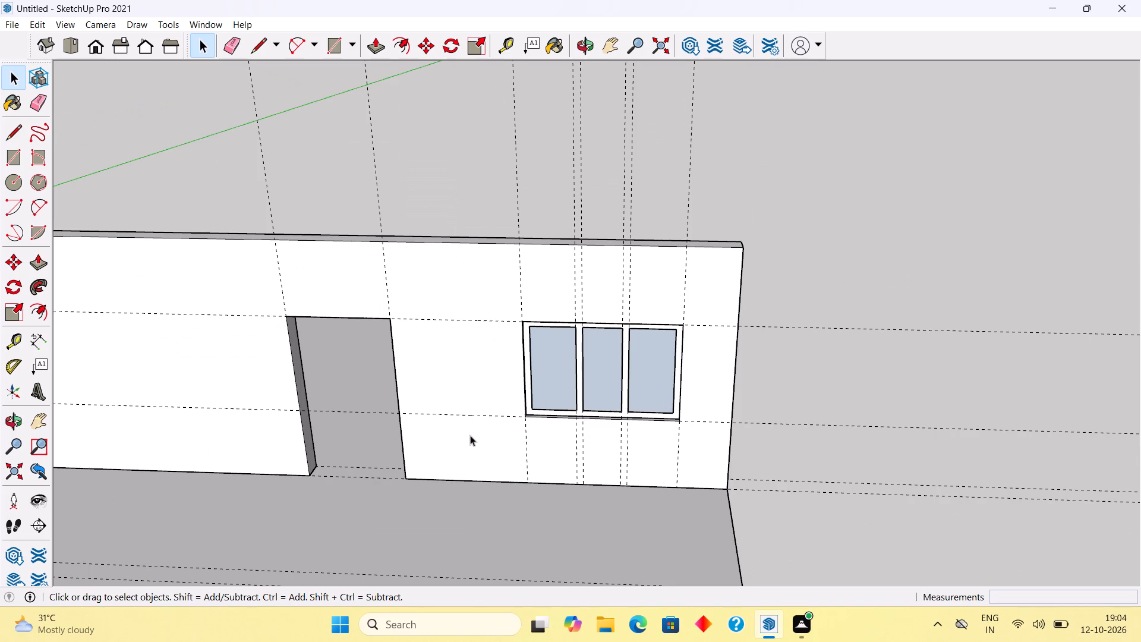
middle_click_drag(477, 433, 555, 334)
scroll(555, 334, "down", 3)
scroll(105, 295, "up", 5)
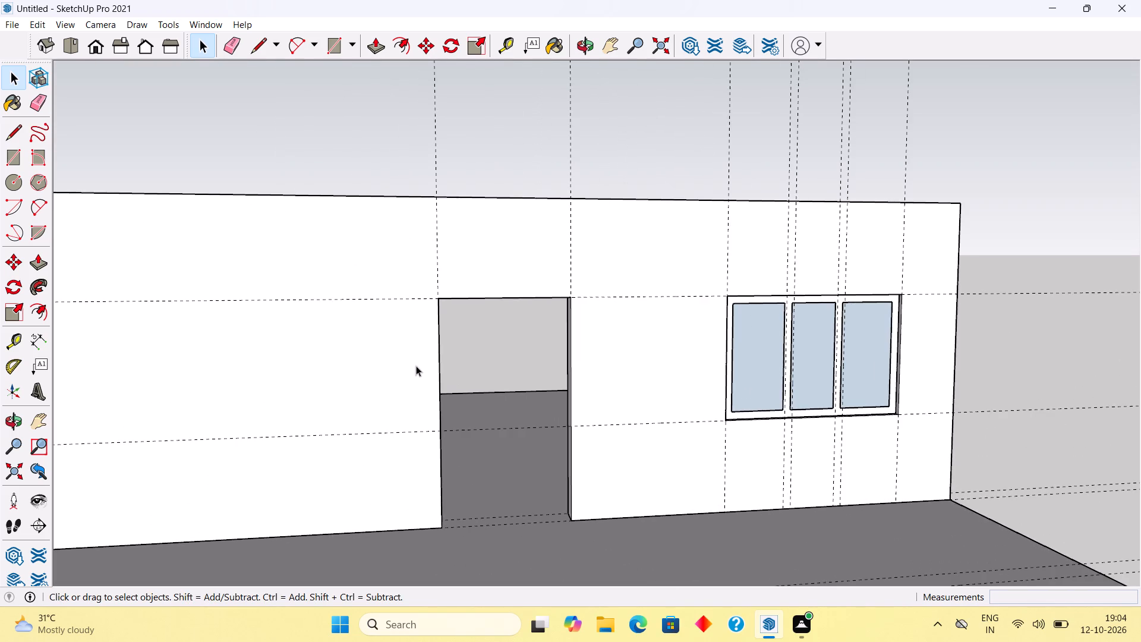
middle_click_drag(522, 409, 451, 420)
scroll(451, 420, "up", 2)
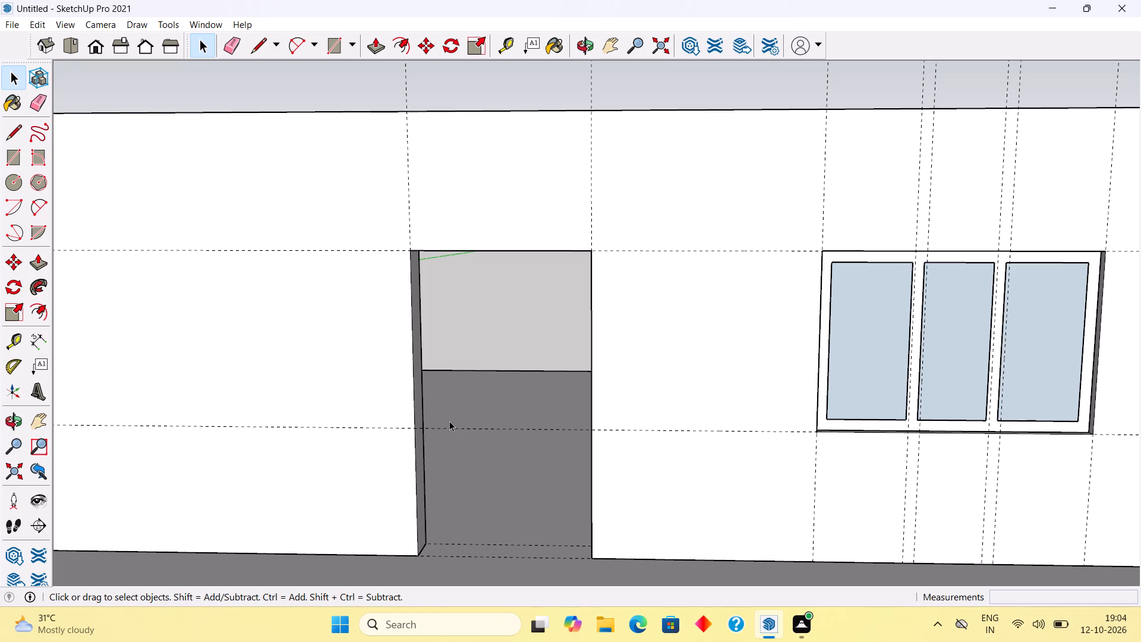
key("r")
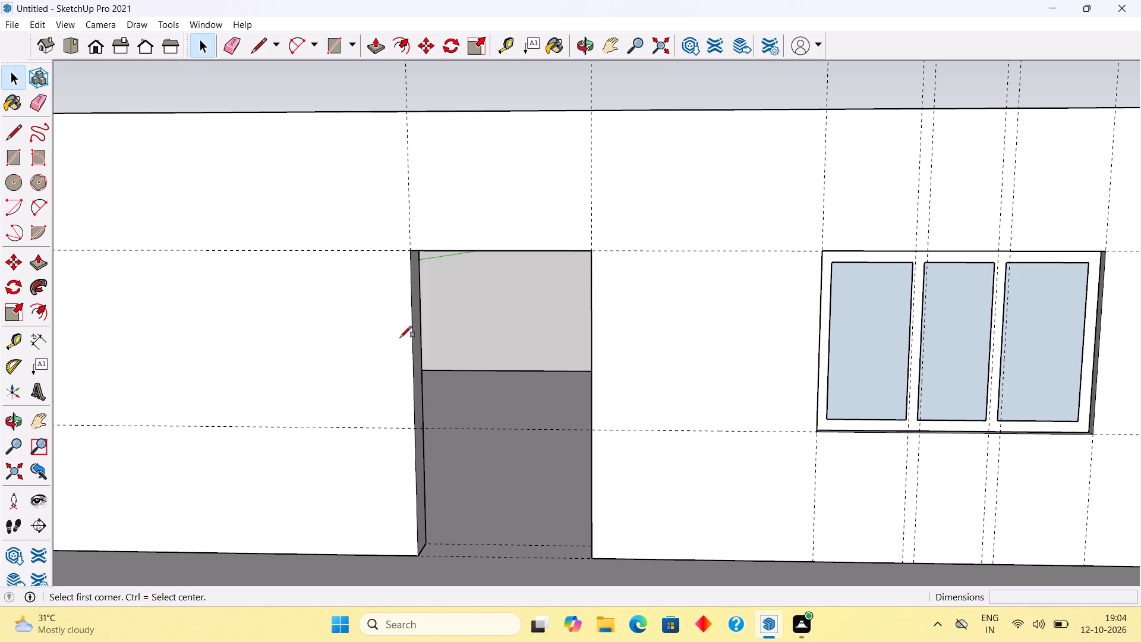
left_click(413, 249)
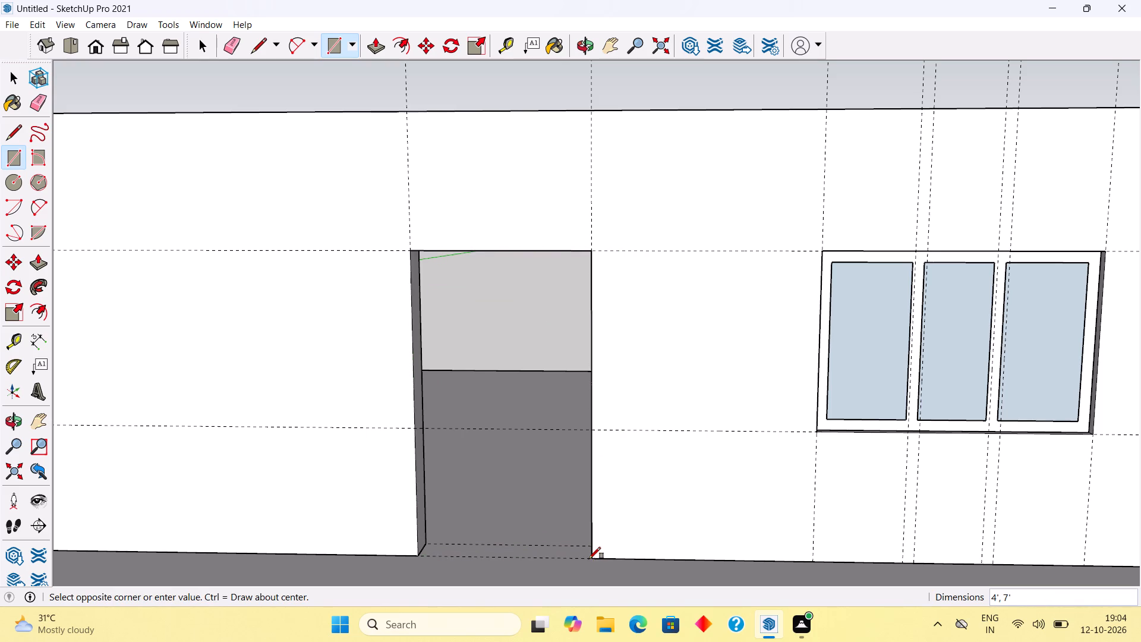
left_click(589, 559)
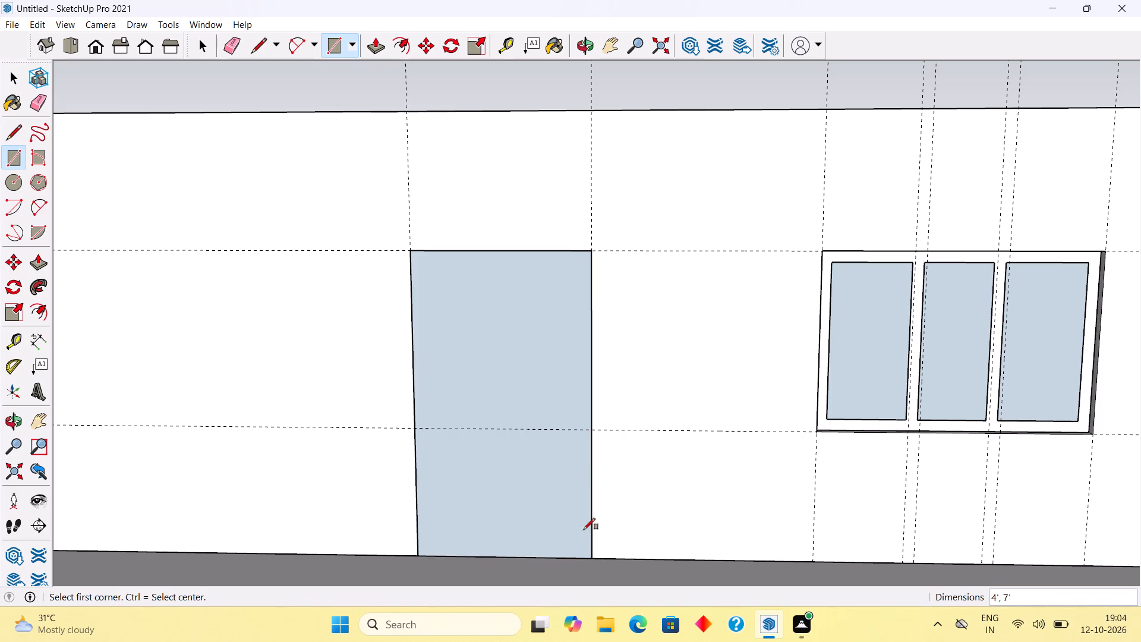
key("space")
Offset the door rectangle's outline 4" inward.
key("f")
left_click(572, 543)
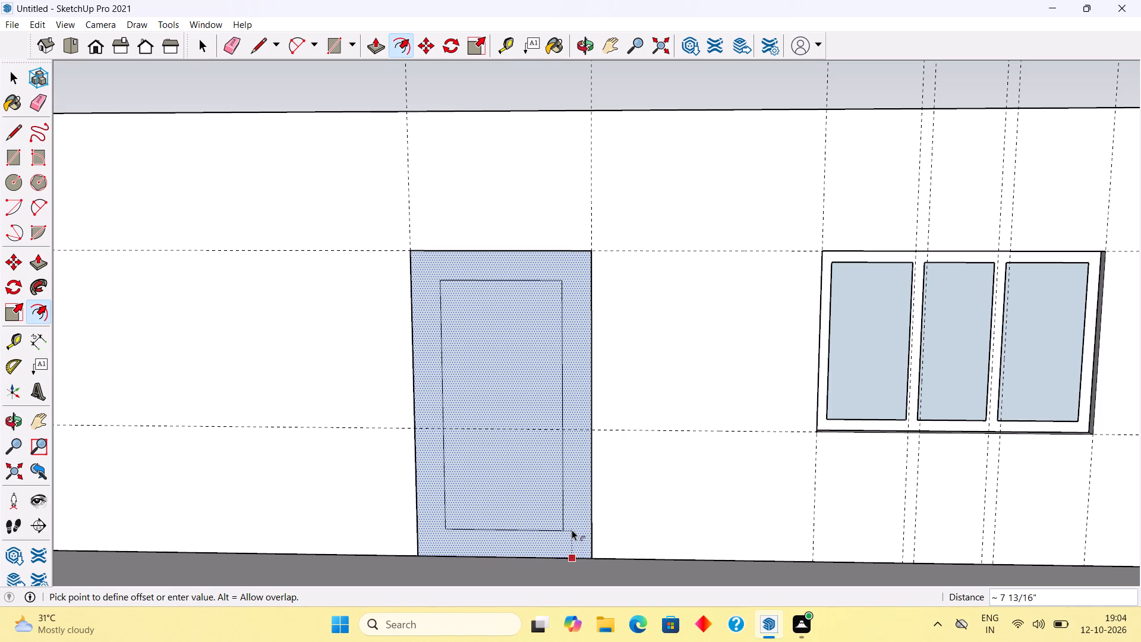
type("4\"")
key("Return")
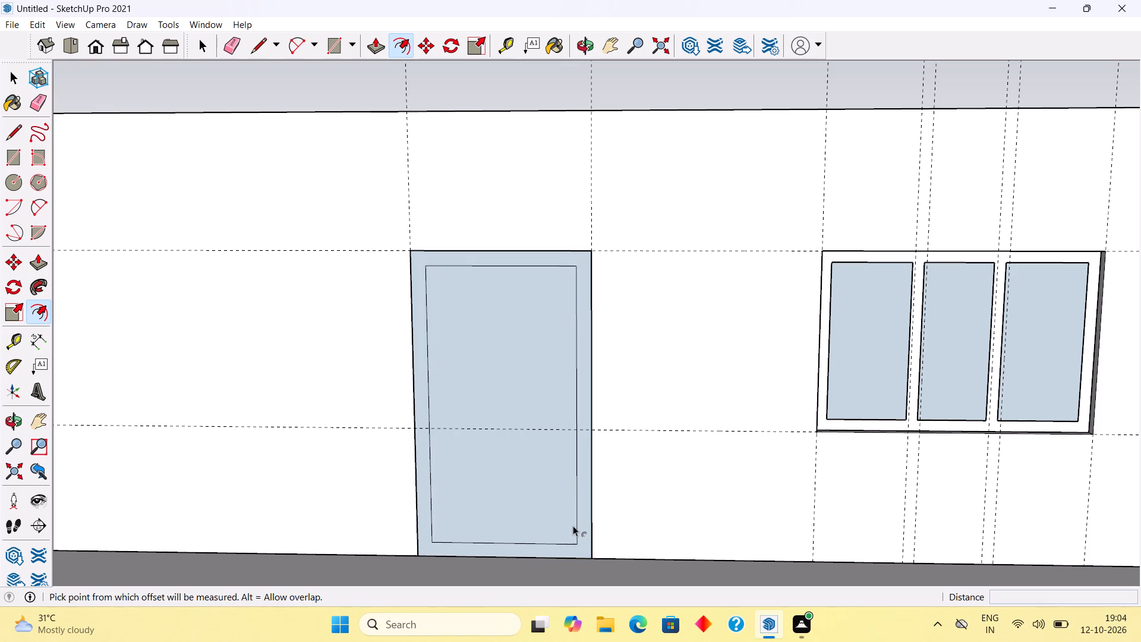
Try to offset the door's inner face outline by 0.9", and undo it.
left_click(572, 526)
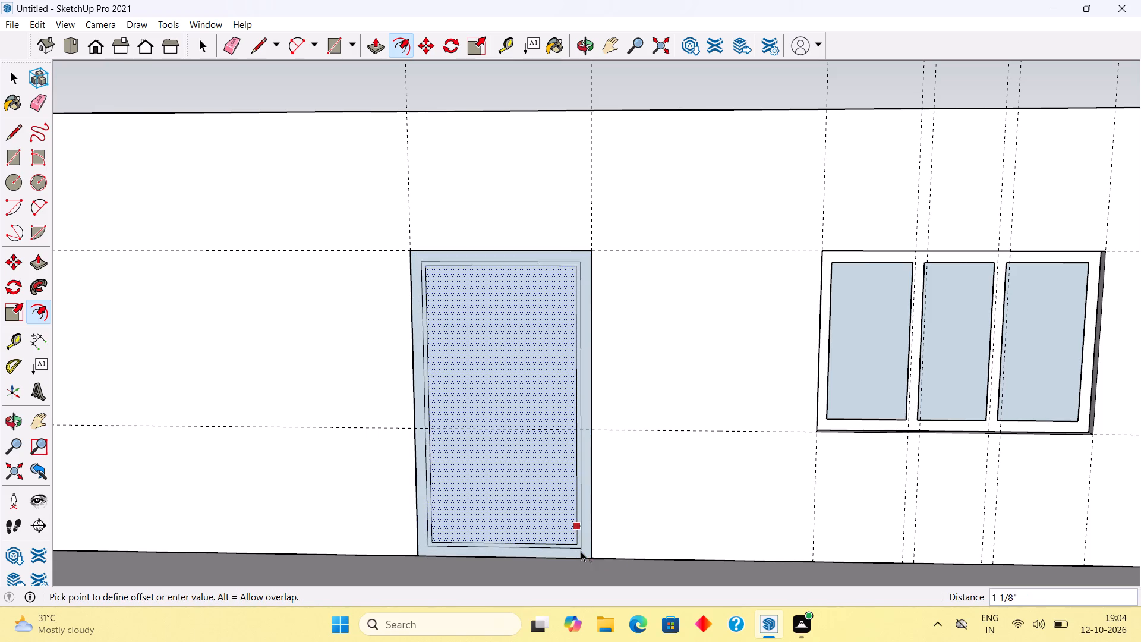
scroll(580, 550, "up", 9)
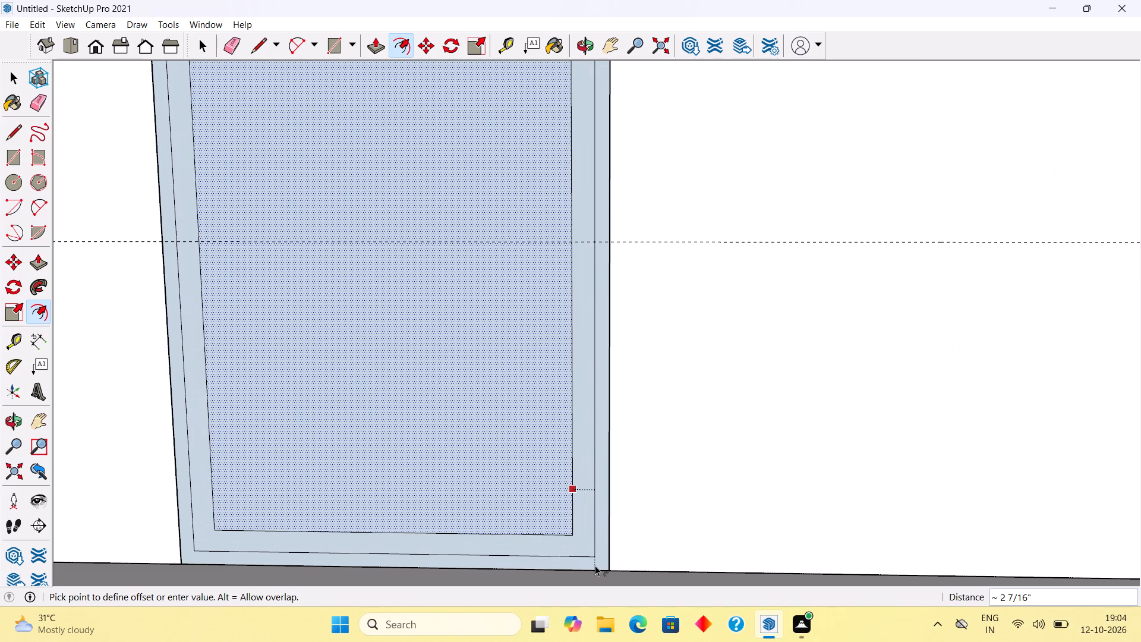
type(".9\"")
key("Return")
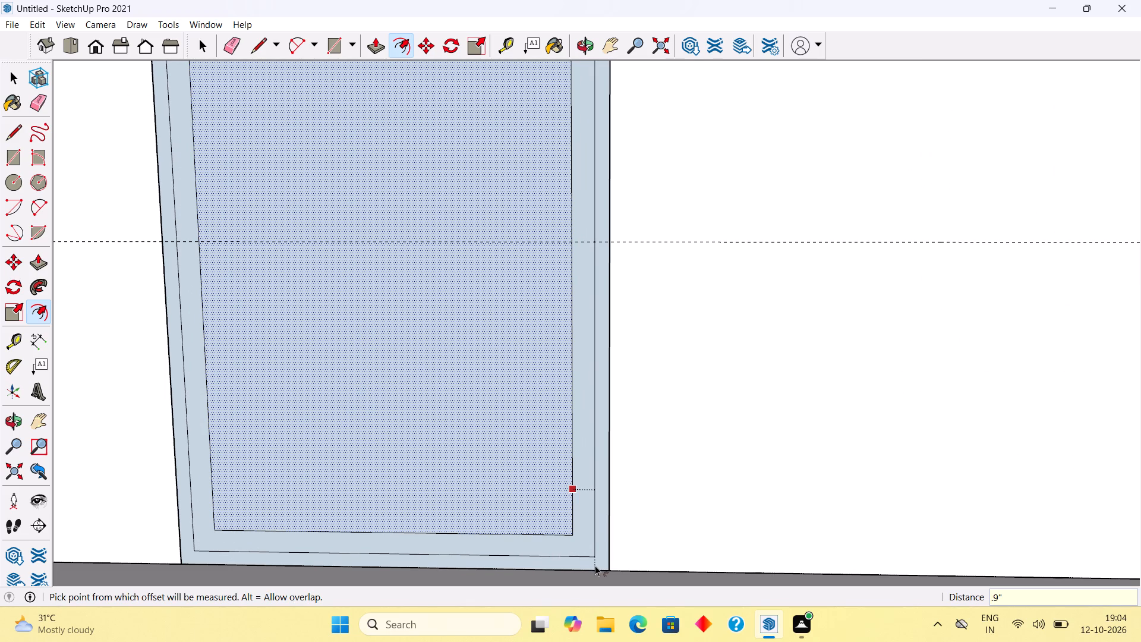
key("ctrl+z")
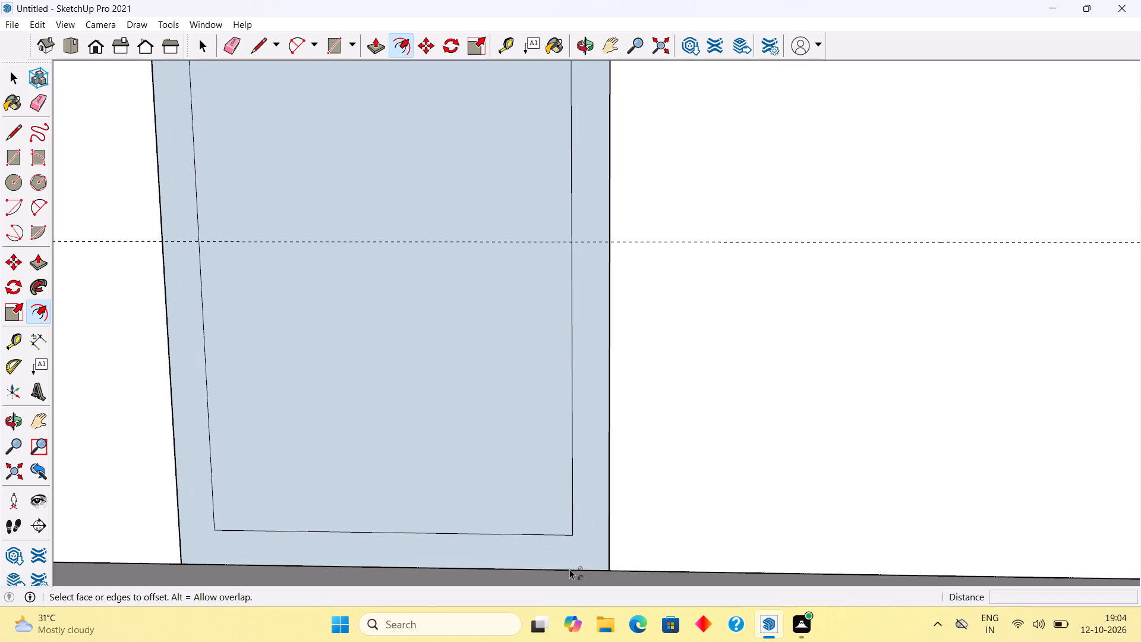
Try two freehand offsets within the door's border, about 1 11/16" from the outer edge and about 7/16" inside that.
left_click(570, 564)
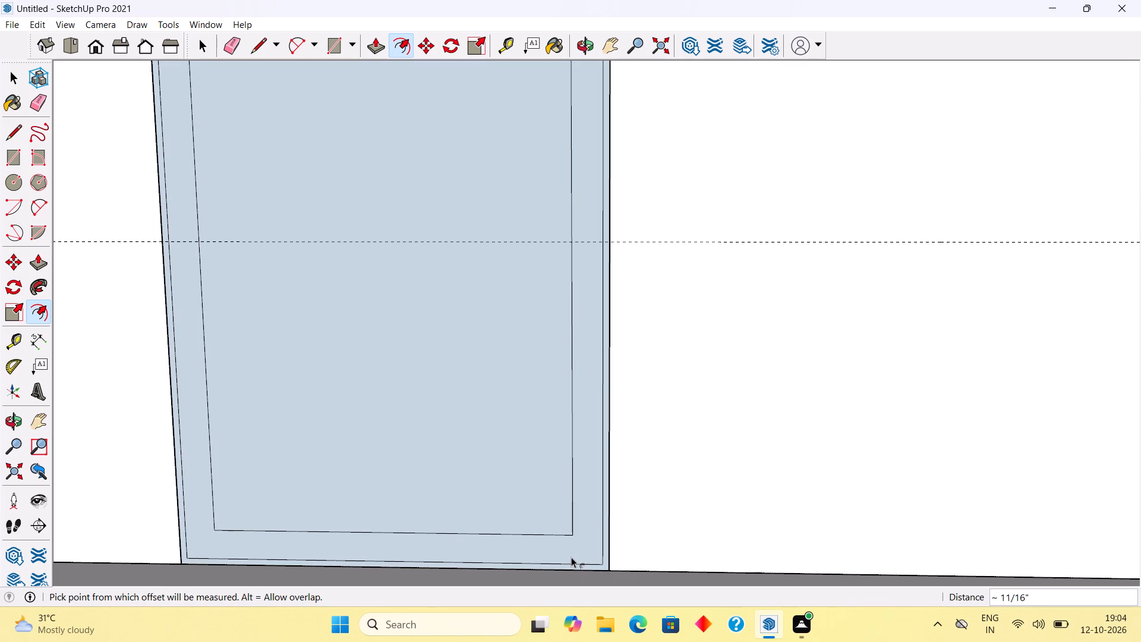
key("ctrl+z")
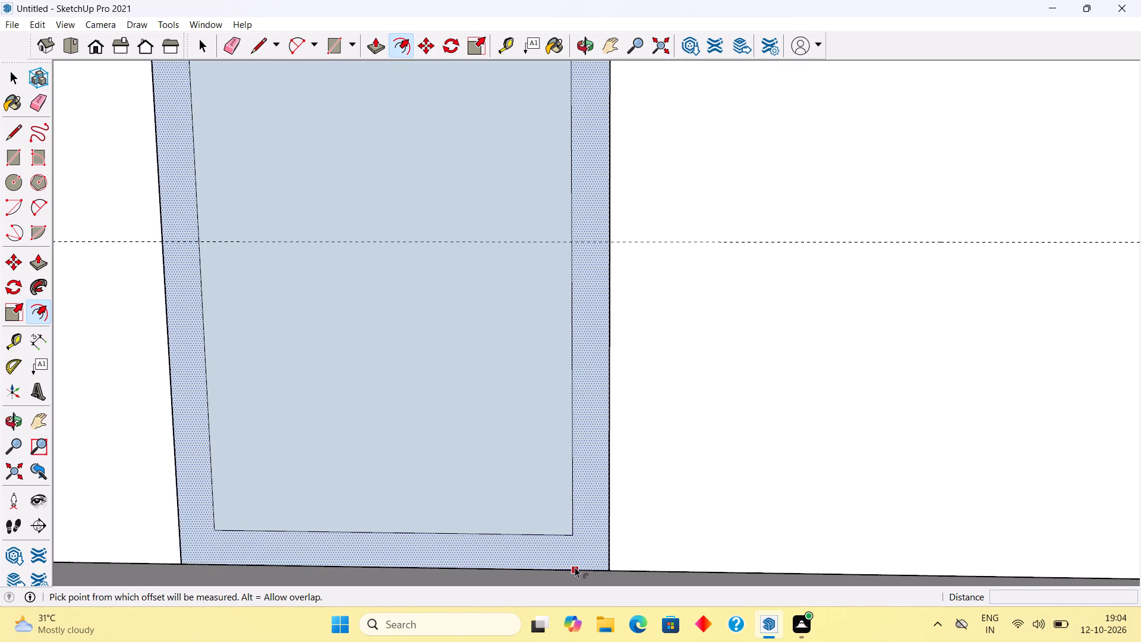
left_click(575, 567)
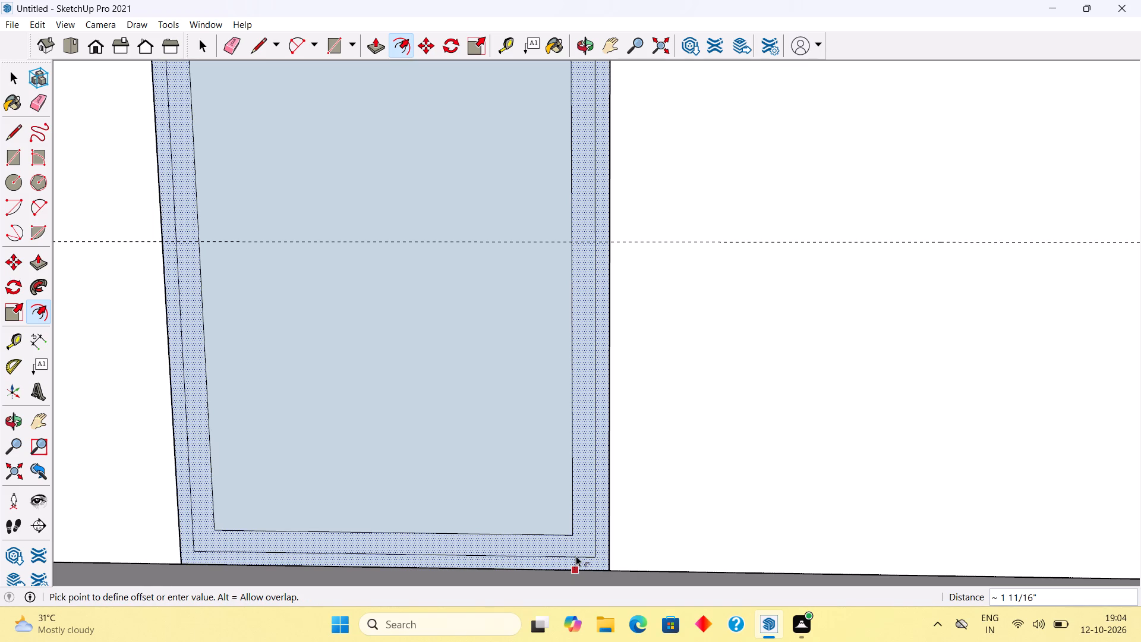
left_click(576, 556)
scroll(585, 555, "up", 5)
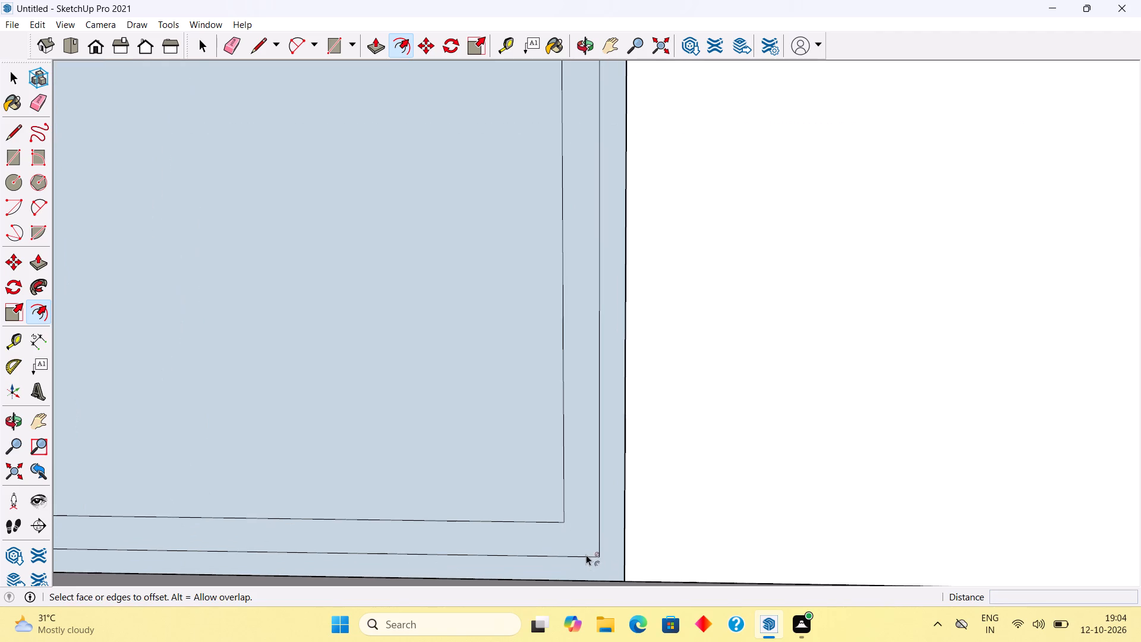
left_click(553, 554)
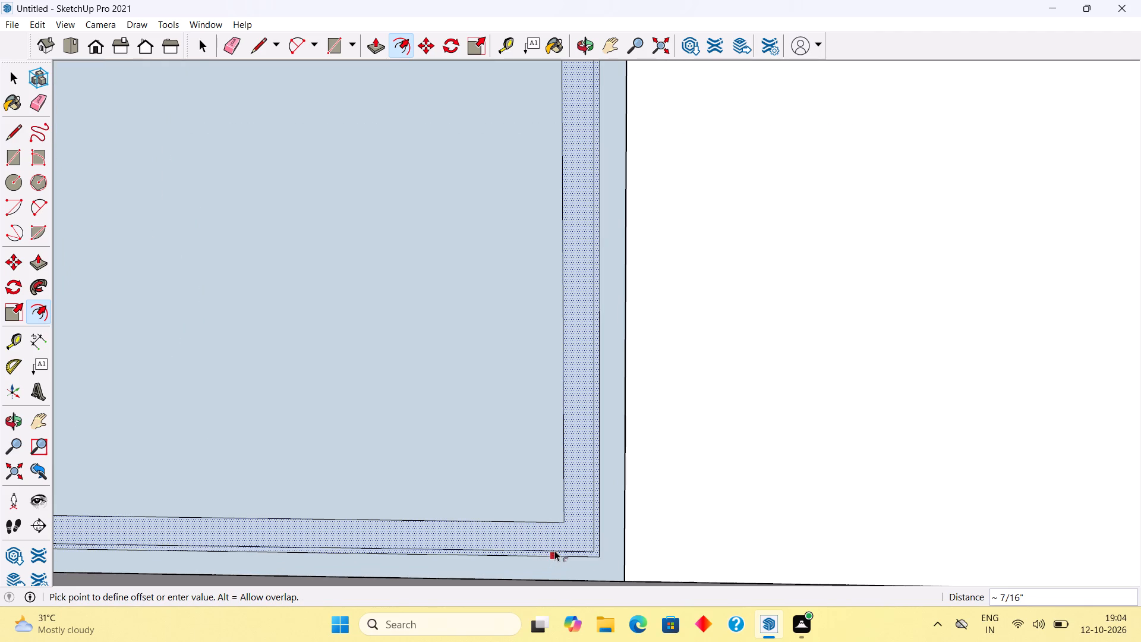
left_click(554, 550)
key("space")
Undo both freehand offsets and delete the door's inner face, keeping only the 4" border.
scroll(552, 553, "down", 3)
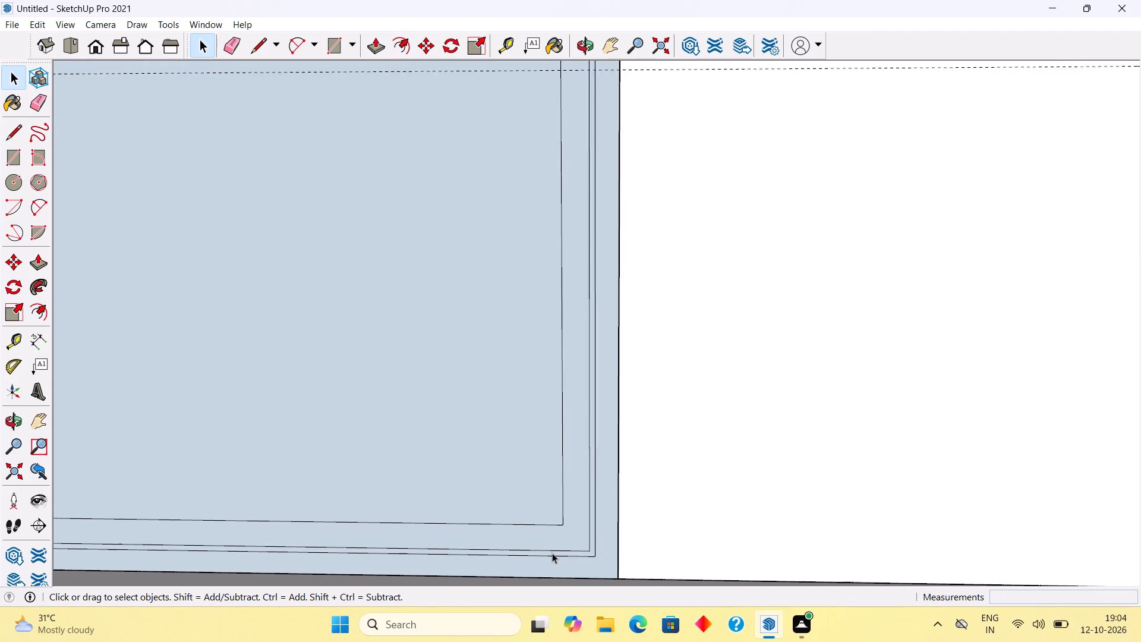
scroll(552, 553, "down", 8)
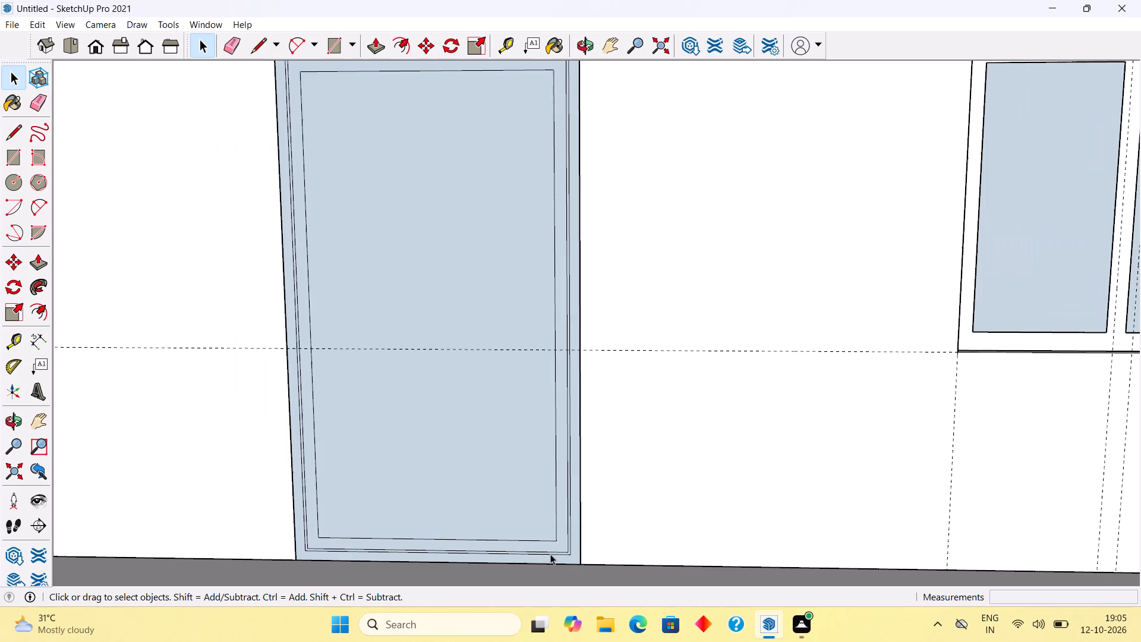
middle_click_drag(517, 498, 537, 577)
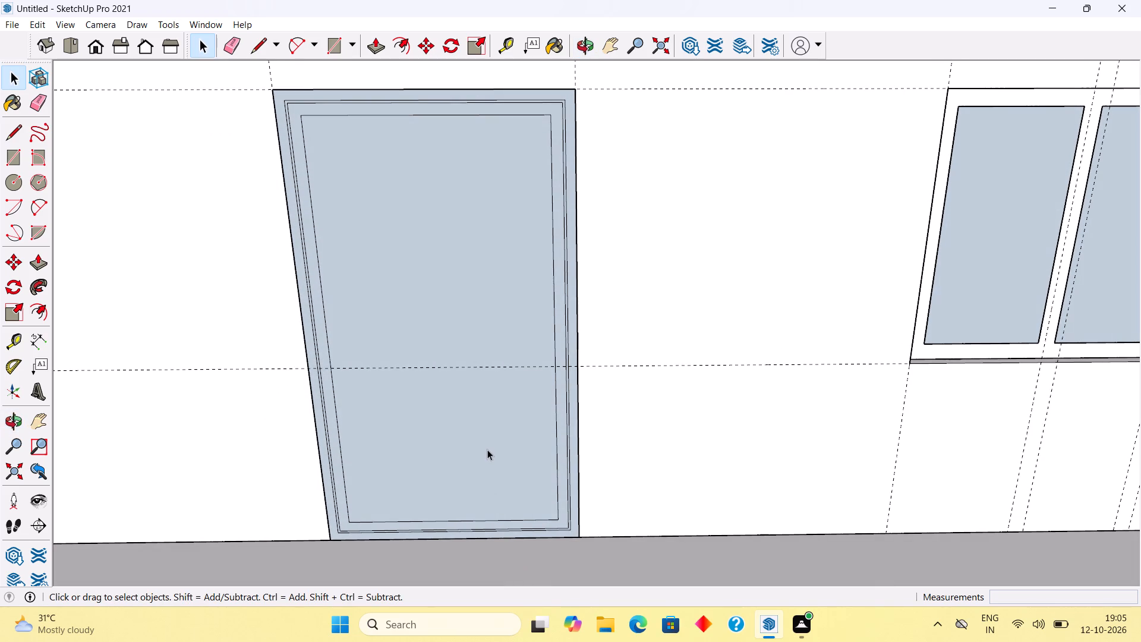
left_click(487, 449)
key("ctrl+z")
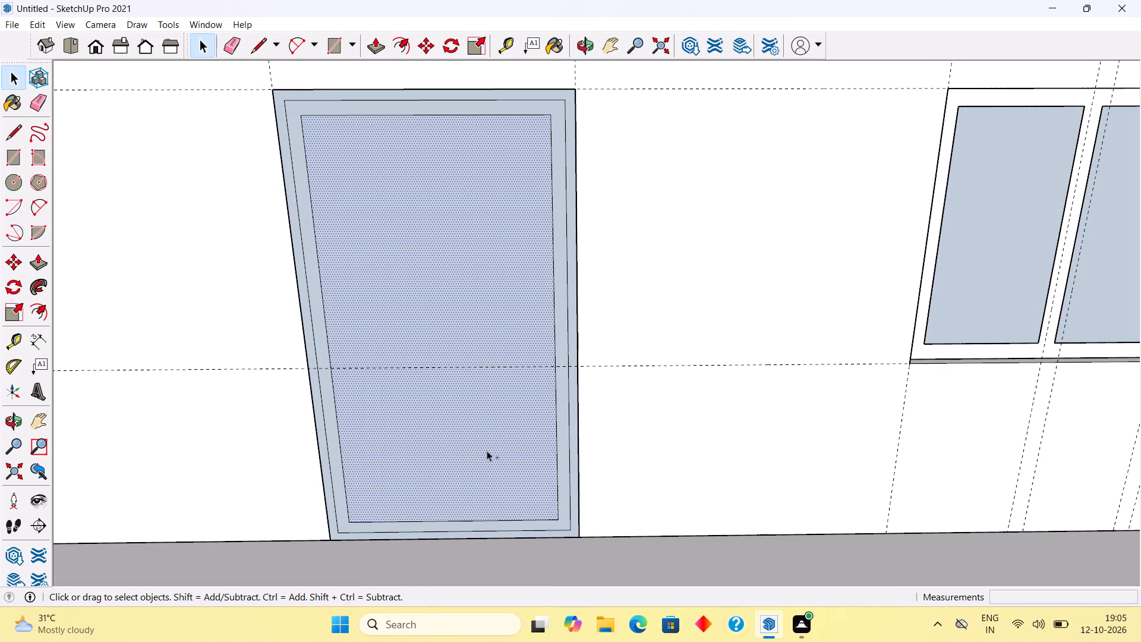
key("ctrl+z")
key("Delete")
key("Delete")
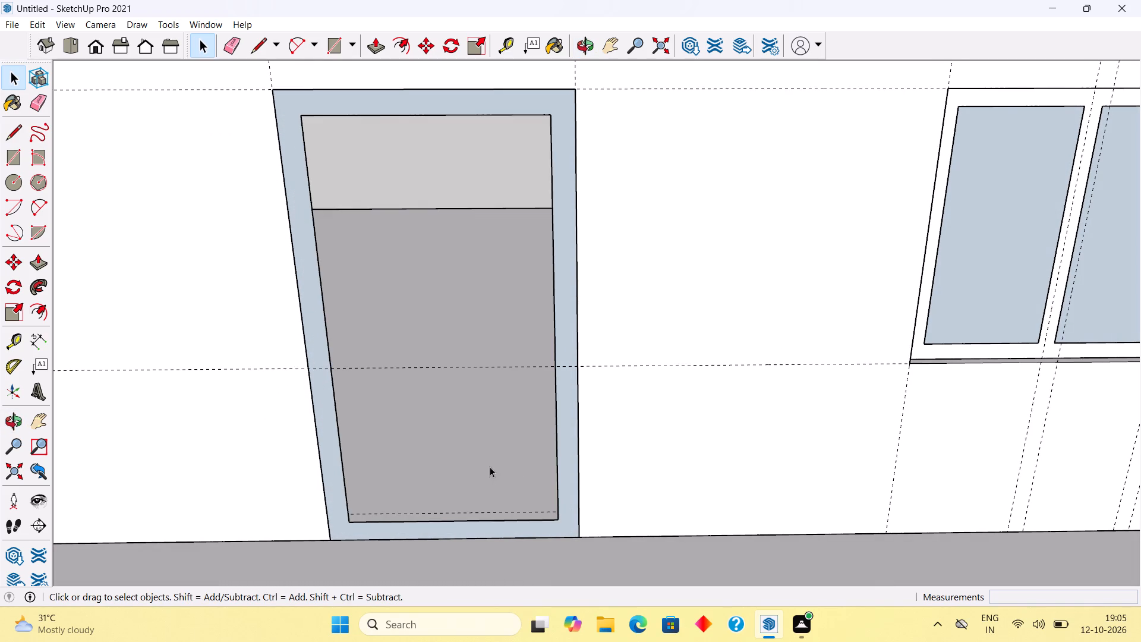
Extrude the door's border face 3" outward with Push/Pull to form the door frame.
left_click(570, 523)
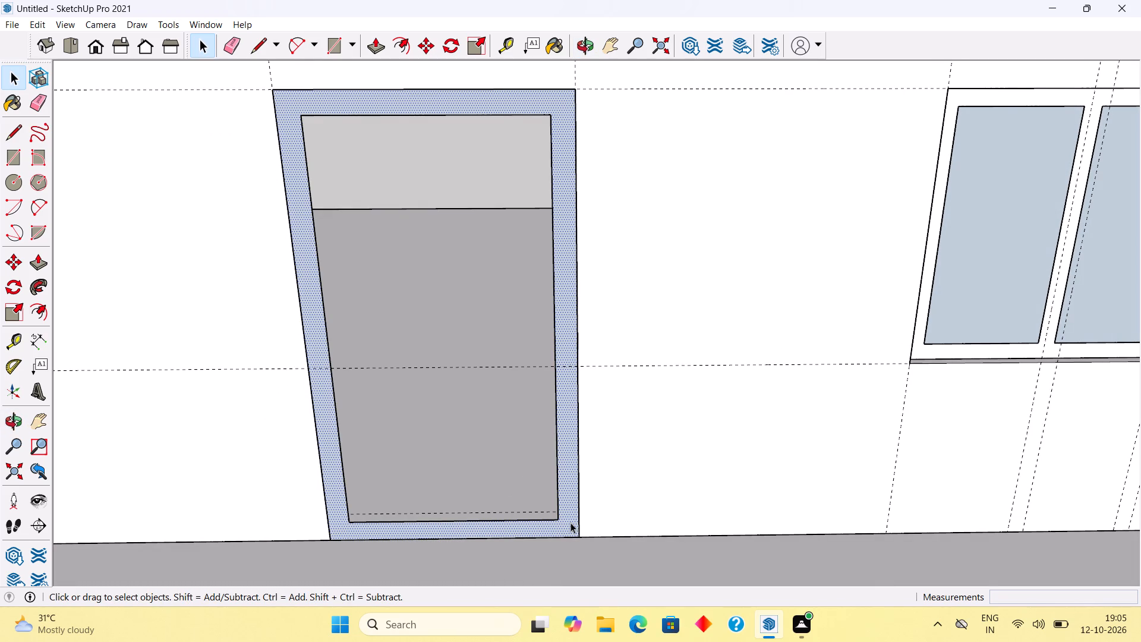
key("p")
left_click(570, 523)
type("3\"")
key("Return")
key("space")
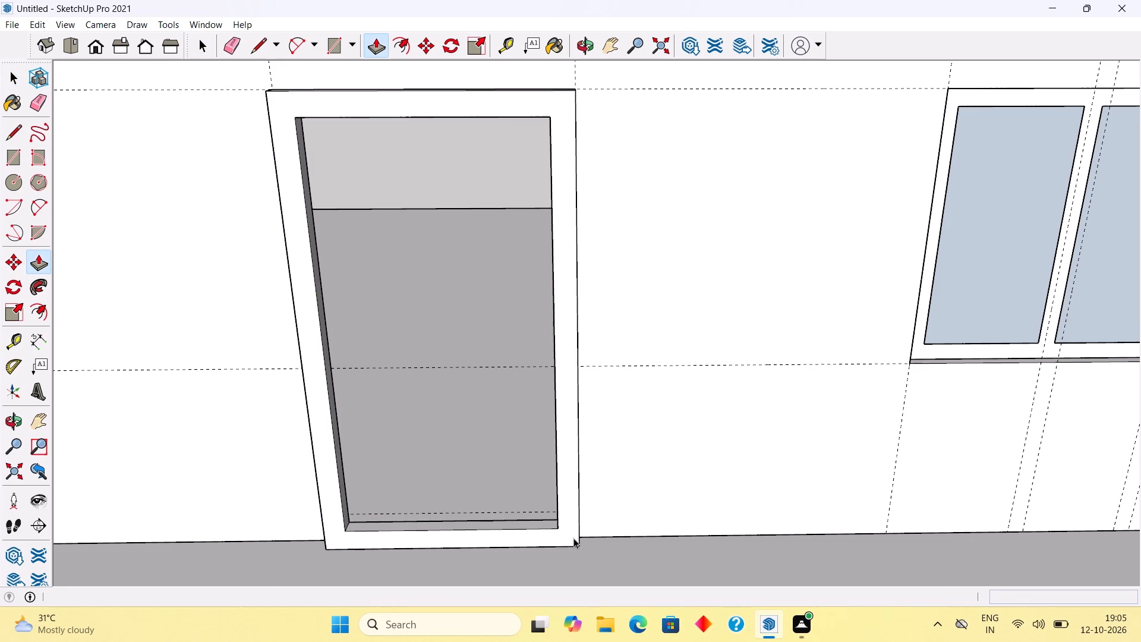
Make the whole extruded door frame a group.
triple_click(573, 538)
right_click(573, 538)
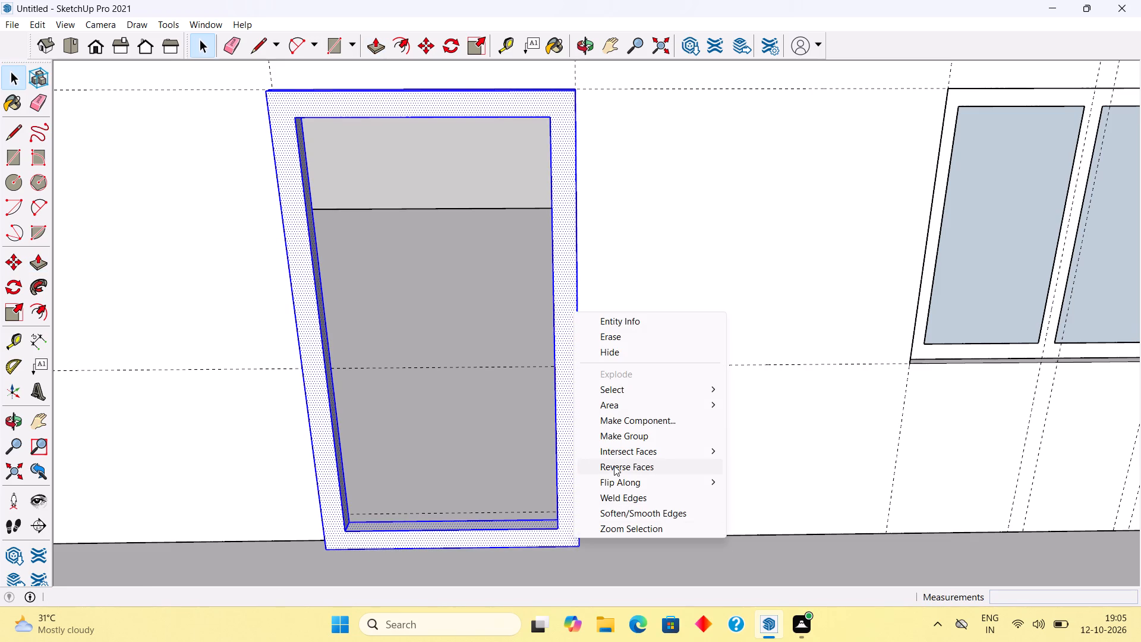
left_click(621, 438)
scroll(622, 440, "down", 5)
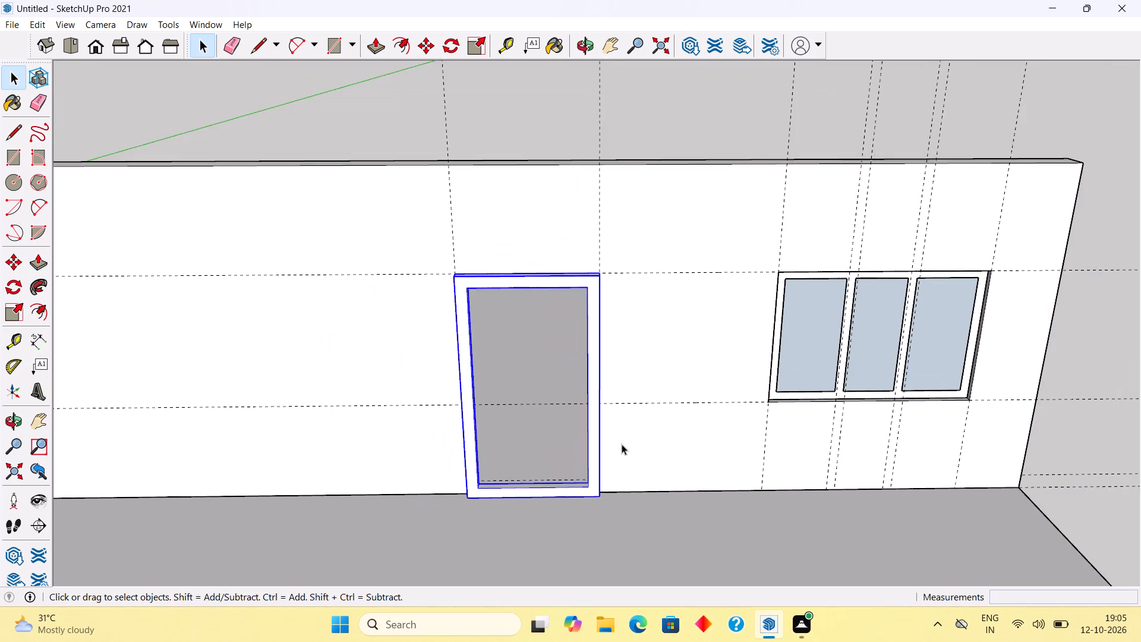
scroll(622, 444, "down", 4)
left_click(550, 196)
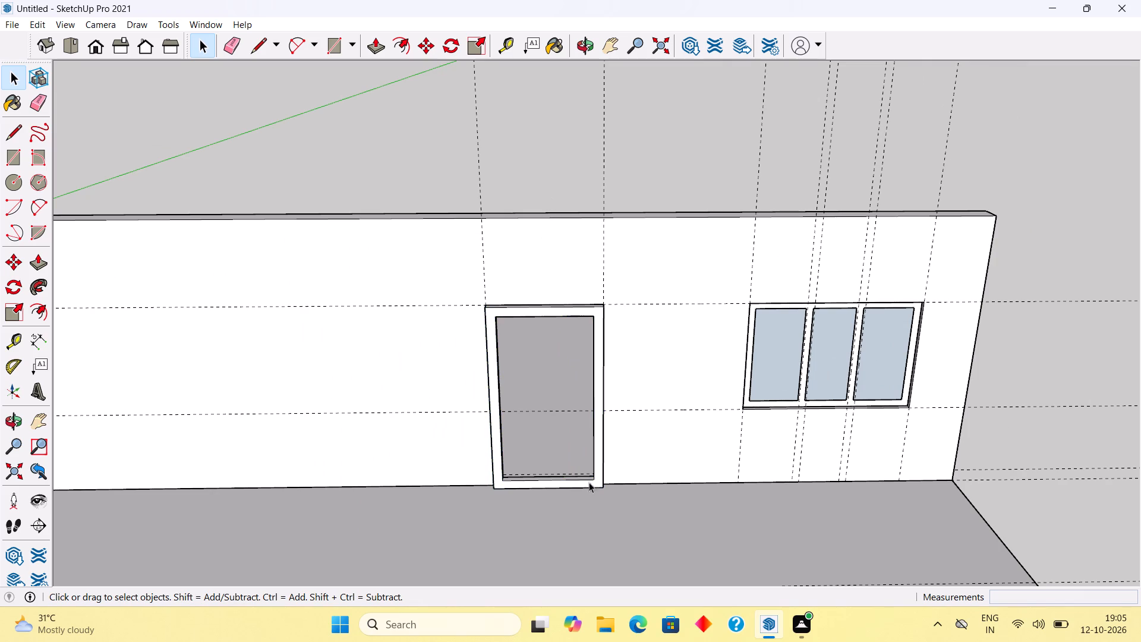
Open the door frame group and offset its front face about 1 7/16" inside the outer edge, with another offset about 9/16" inside that.
middle_click_drag(584, 495, 582, 450)
scroll(585, 442, "up", 5)
scroll(601, 506, "up", 2)
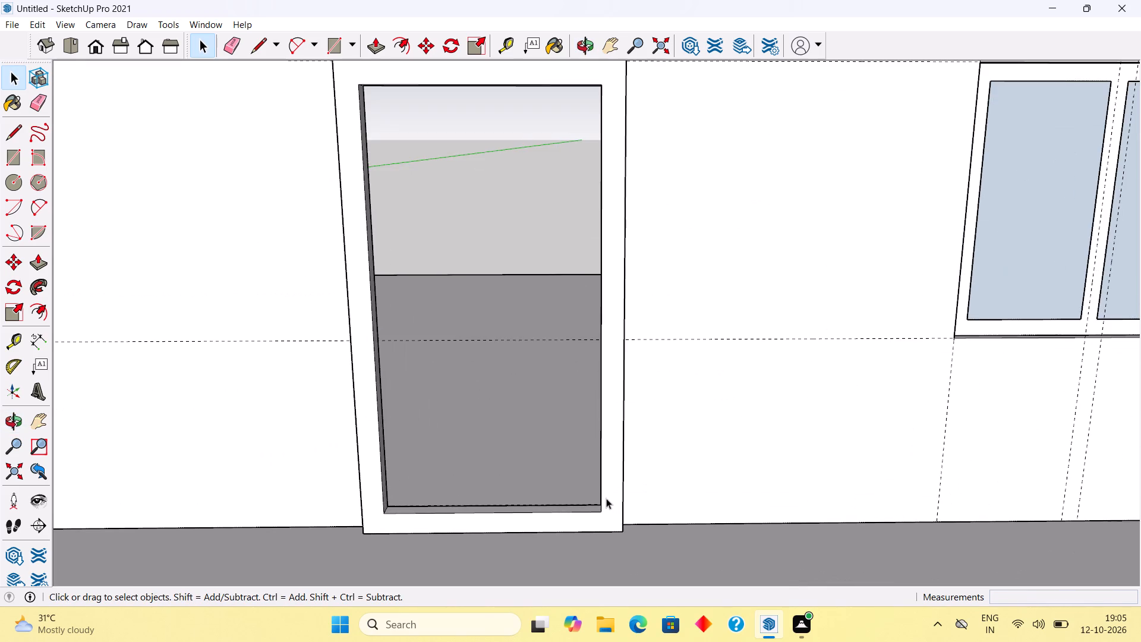
triple_click(610, 489)
key("f")
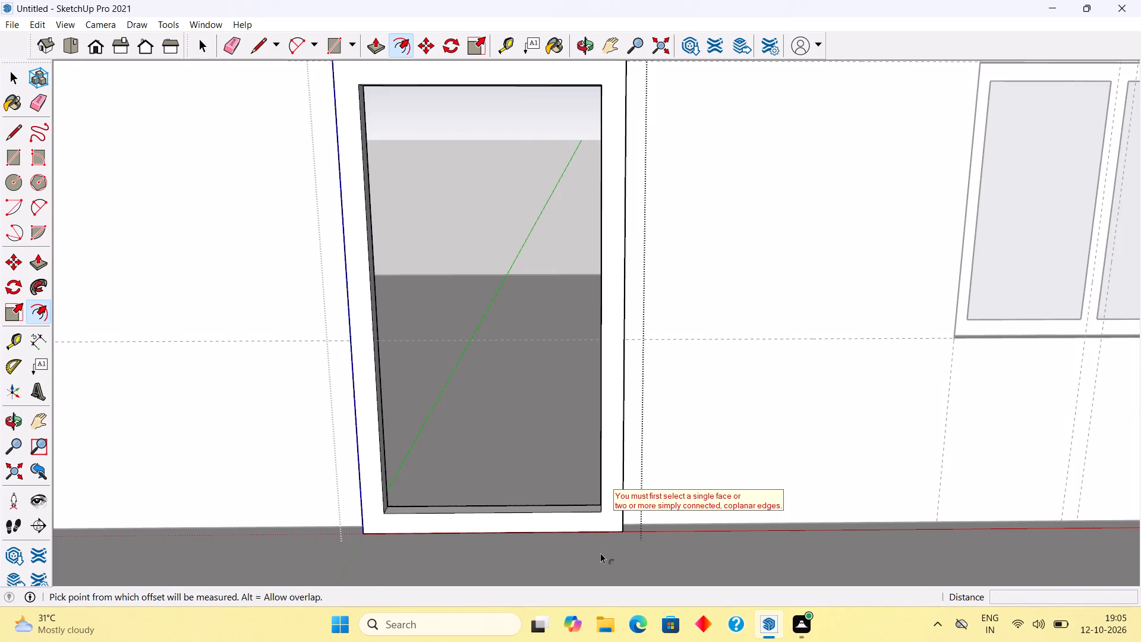
left_click(528, 527)
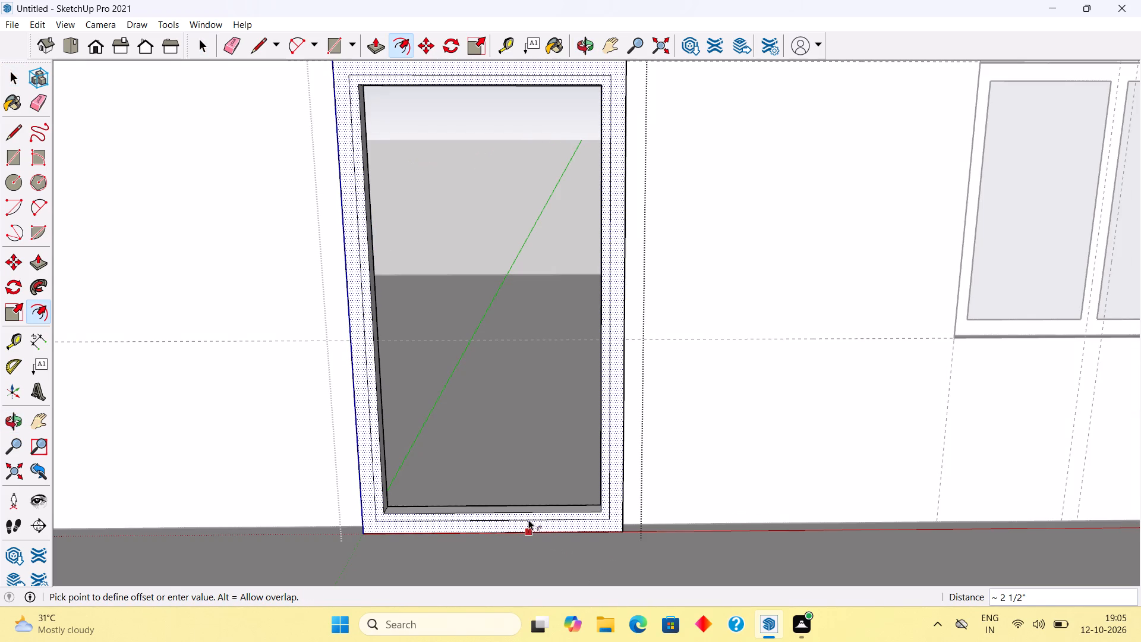
scroll(528, 520, "up", 7)
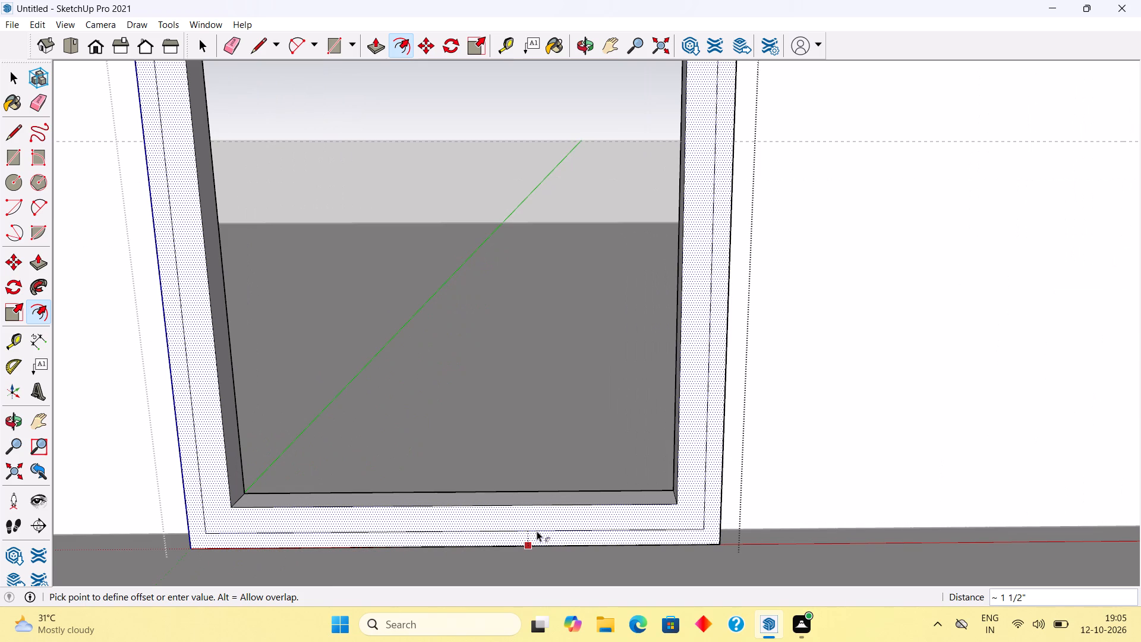
left_click(537, 531)
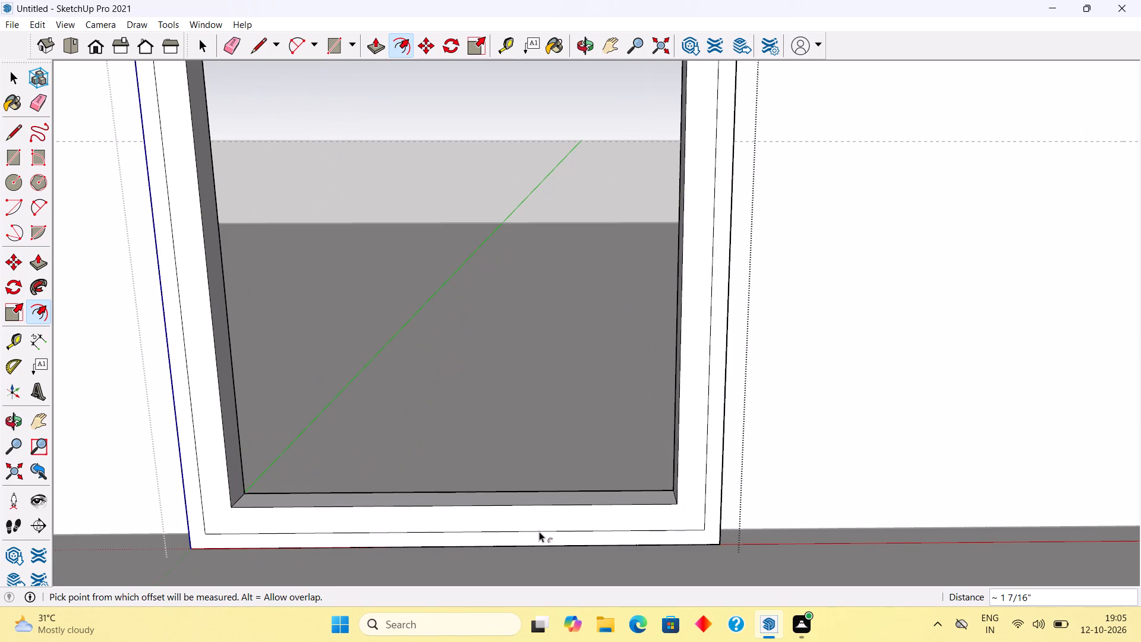
left_click(571, 528)
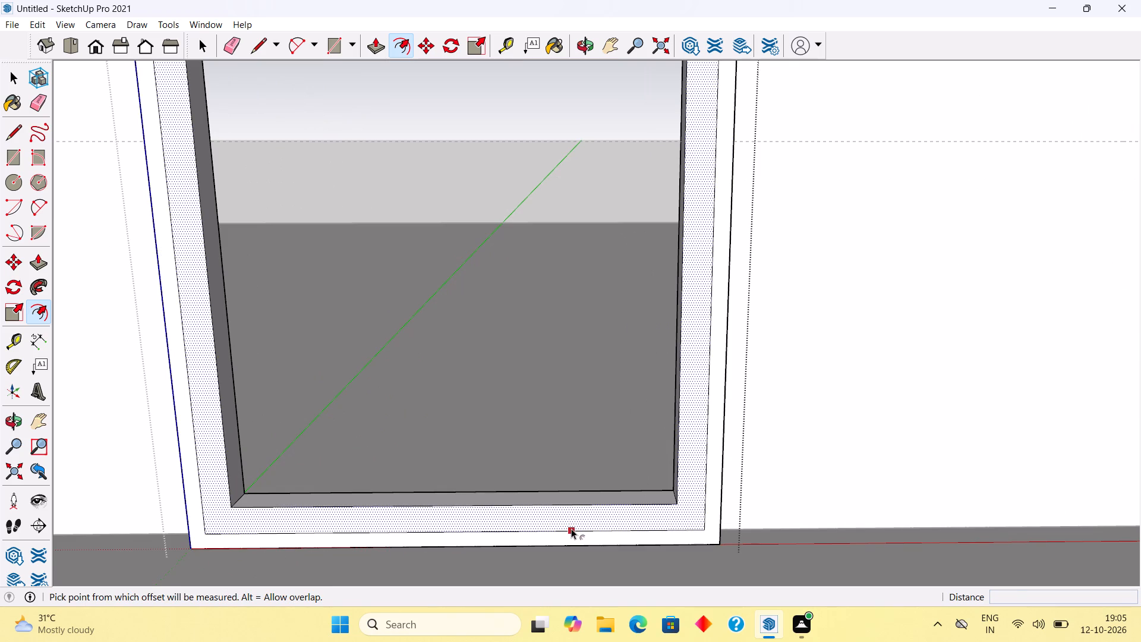
left_click(570, 525)
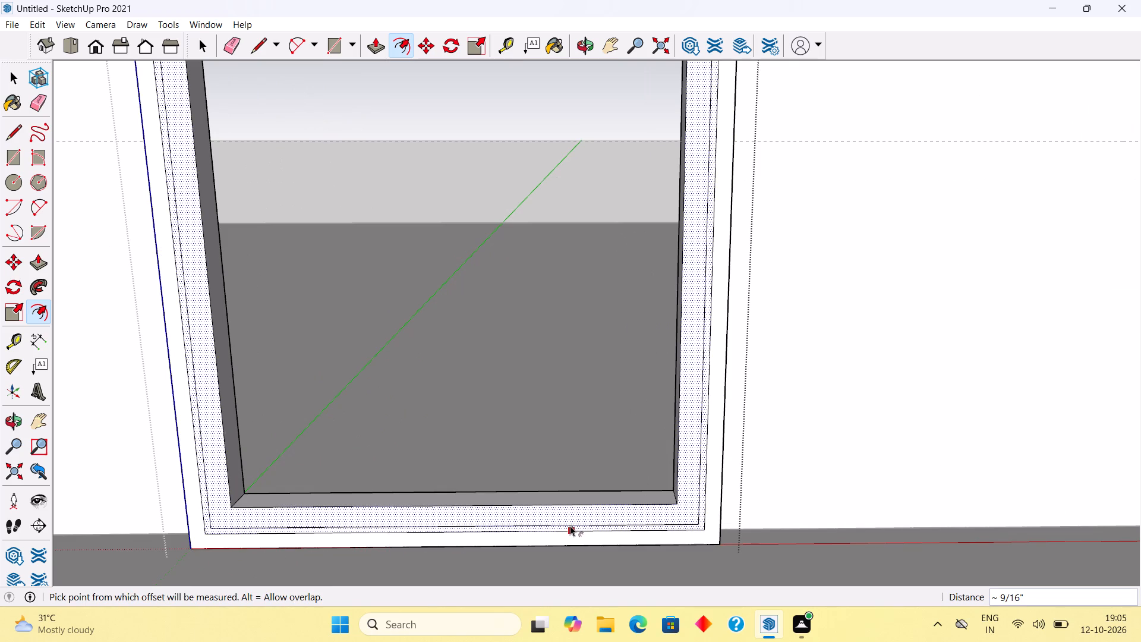
key("space")
Push the narrow strip between the two offsets 1/2" inward to form a groove around the door frame, and close the group.
scroll(704, 511, "up", 3)
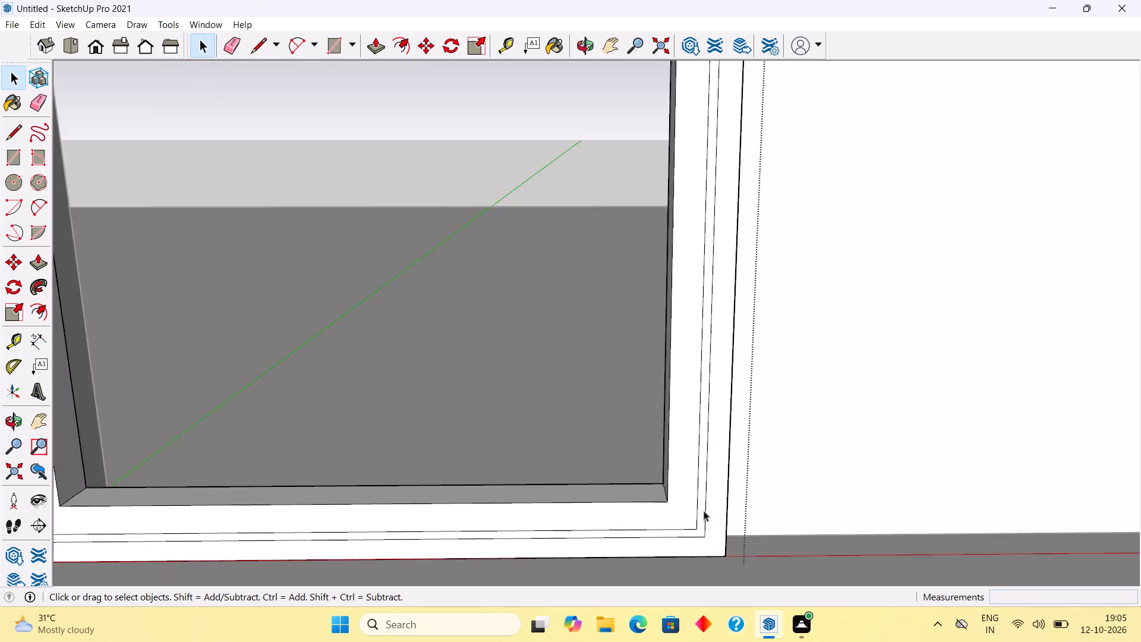
scroll(704, 511, "up", 2)
left_click(699, 512)
key("p")
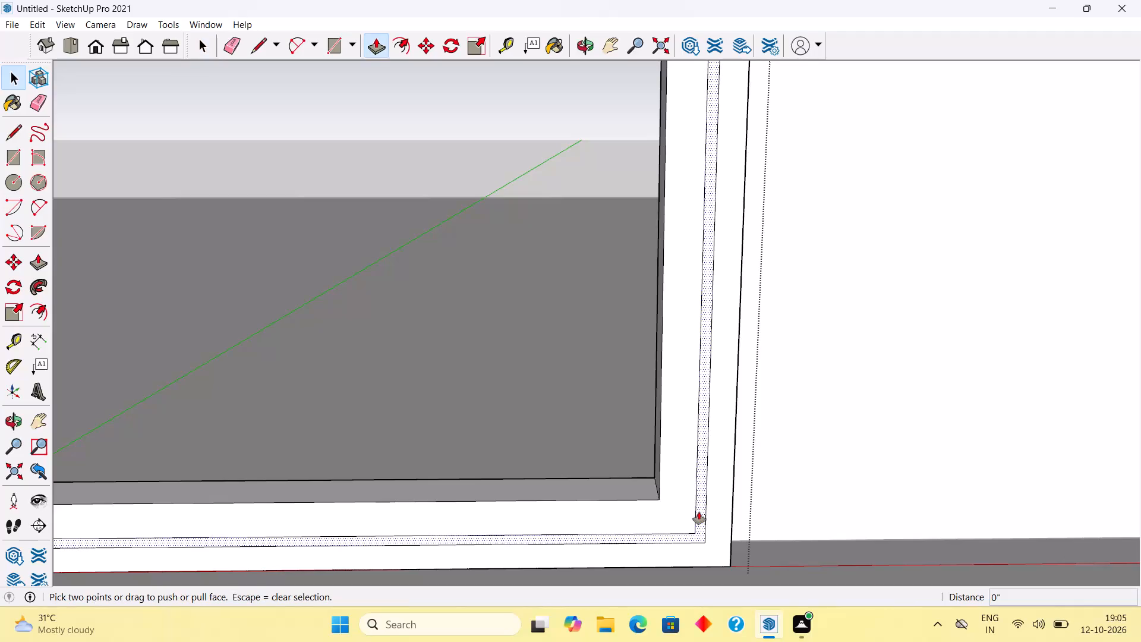
left_click(699, 512)
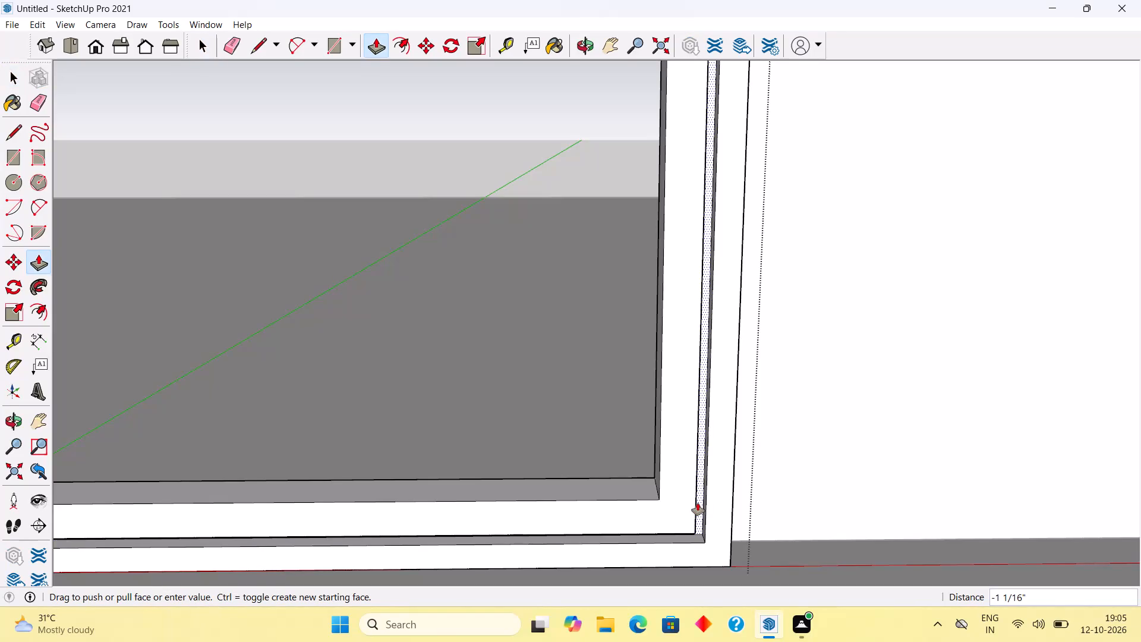
key("period")
type("5\"")
key("Return")
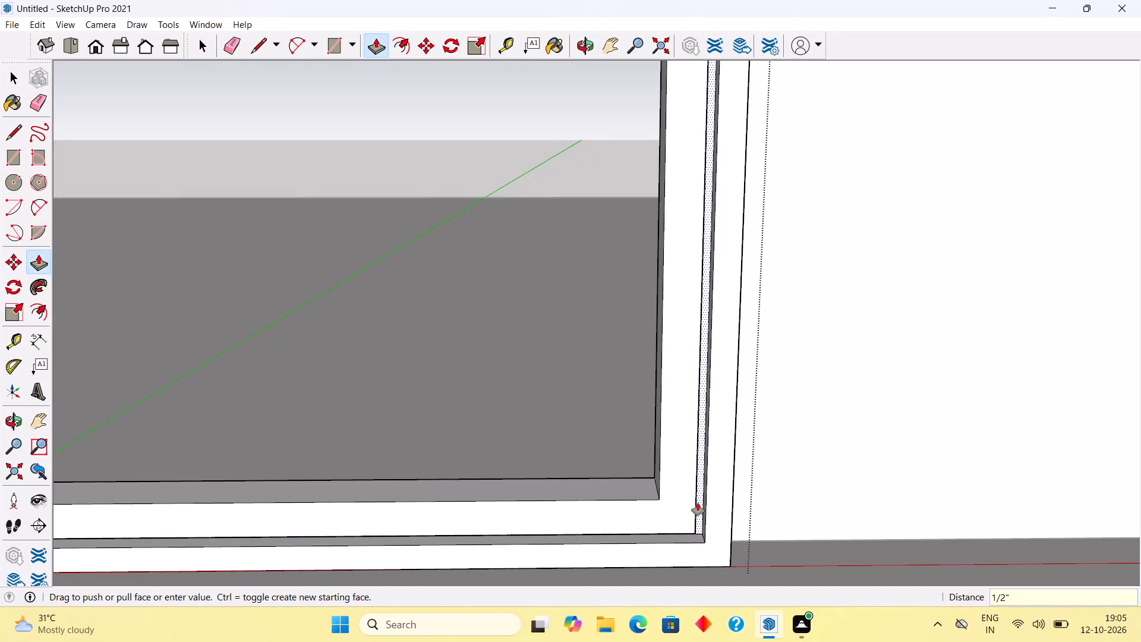
key("space")
scroll(698, 503, "down", 10)
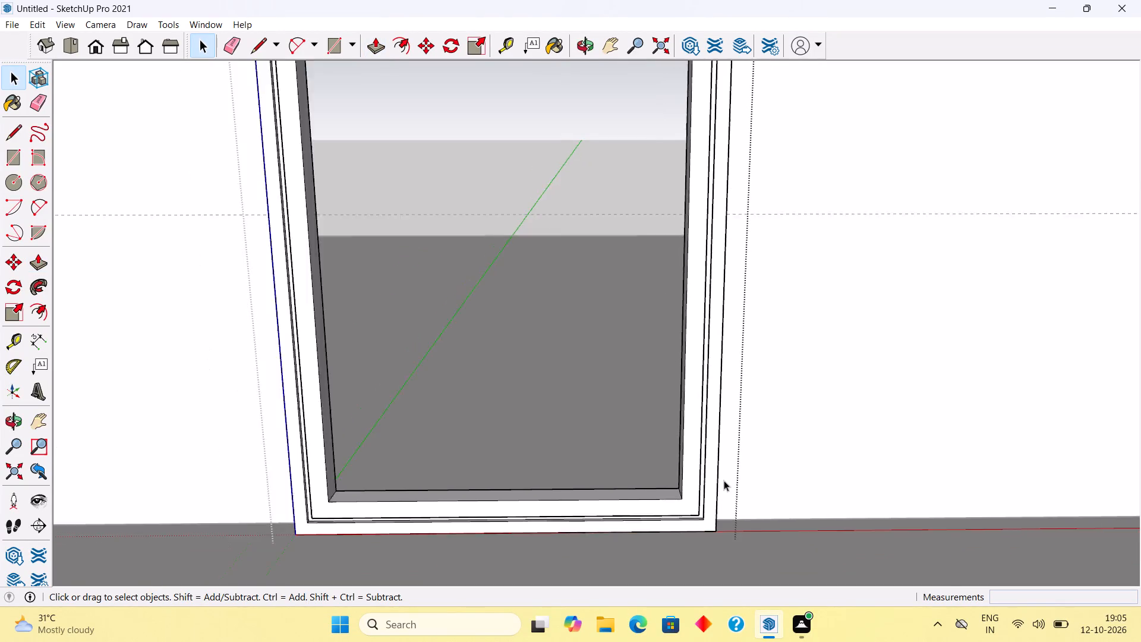
scroll(724, 480, "down", 16)
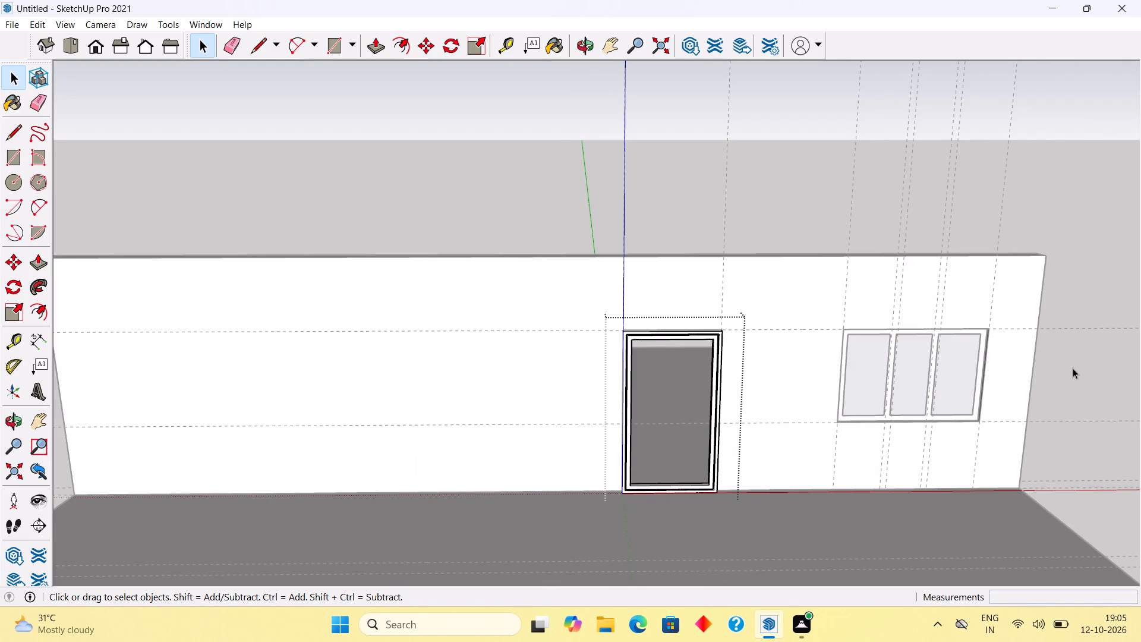
left_click(1073, 368)
Move the door frame group back into the wall from its front bottom corner to its rear bottom corner, setting it flush with the wall face.
middle_click_drag(702, 476, 589, 407)
scroll(750, 561, "up", 6)
scroll(622, 456, "up", 5)
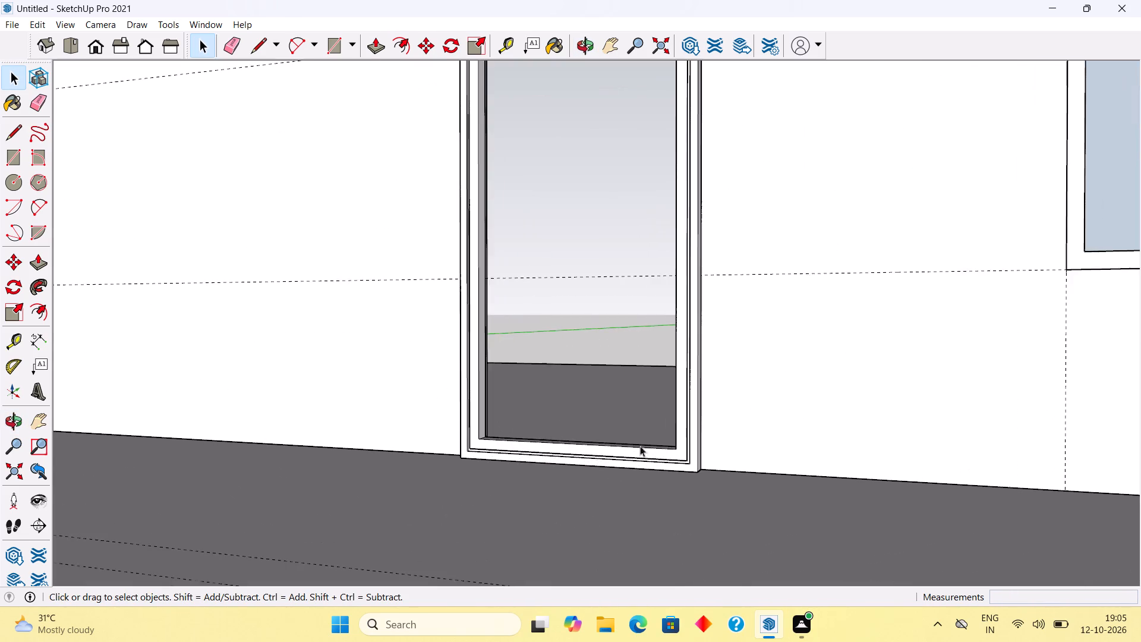
scroll(718, 457, "up", 5)
middle_click_drag(713, 461, 686, 542)
scroll(679, 510, "up", 9)
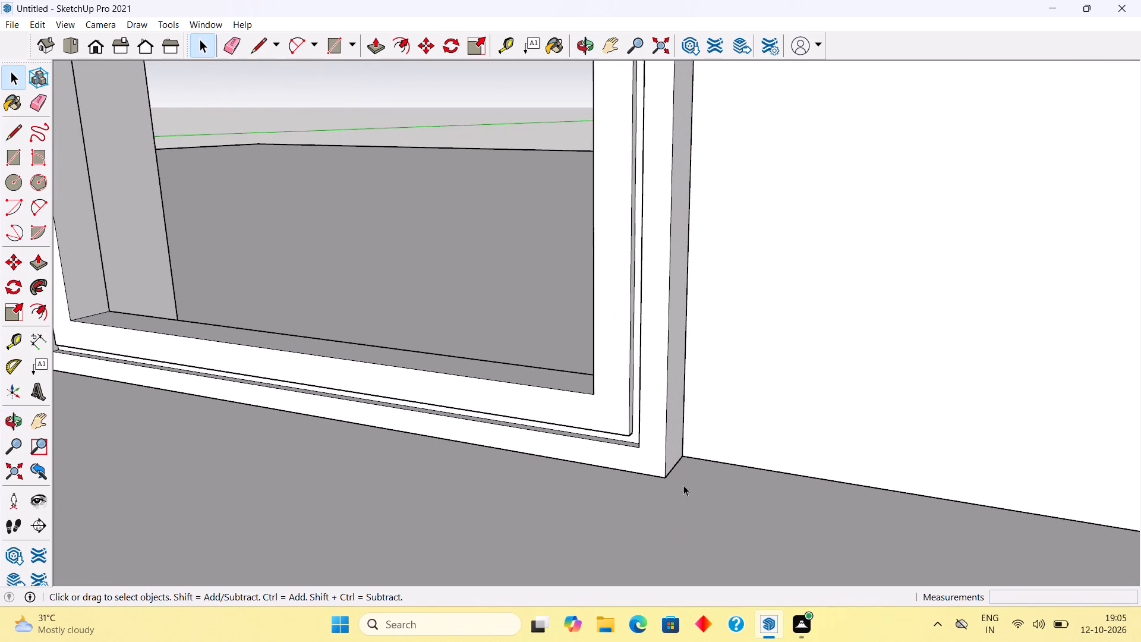
left_click(674, 446)
scroll(680, 460, "up", 6)
middle_click_drag(720, 443, 769, 449)
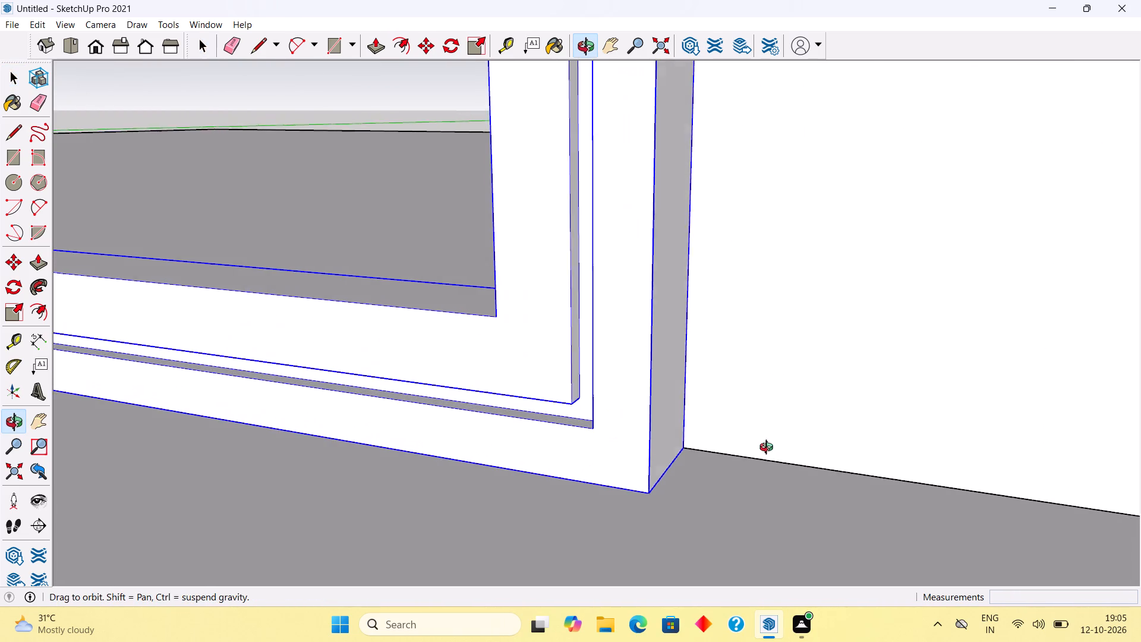
middle_click_drag(769, 449, 776, 449)
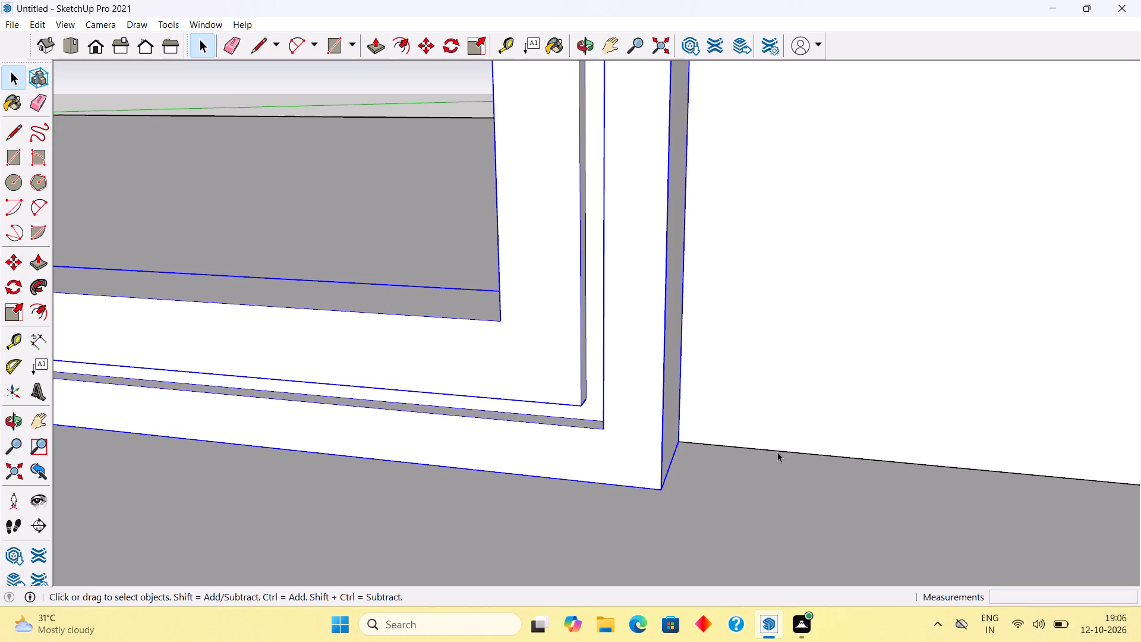
key("m")
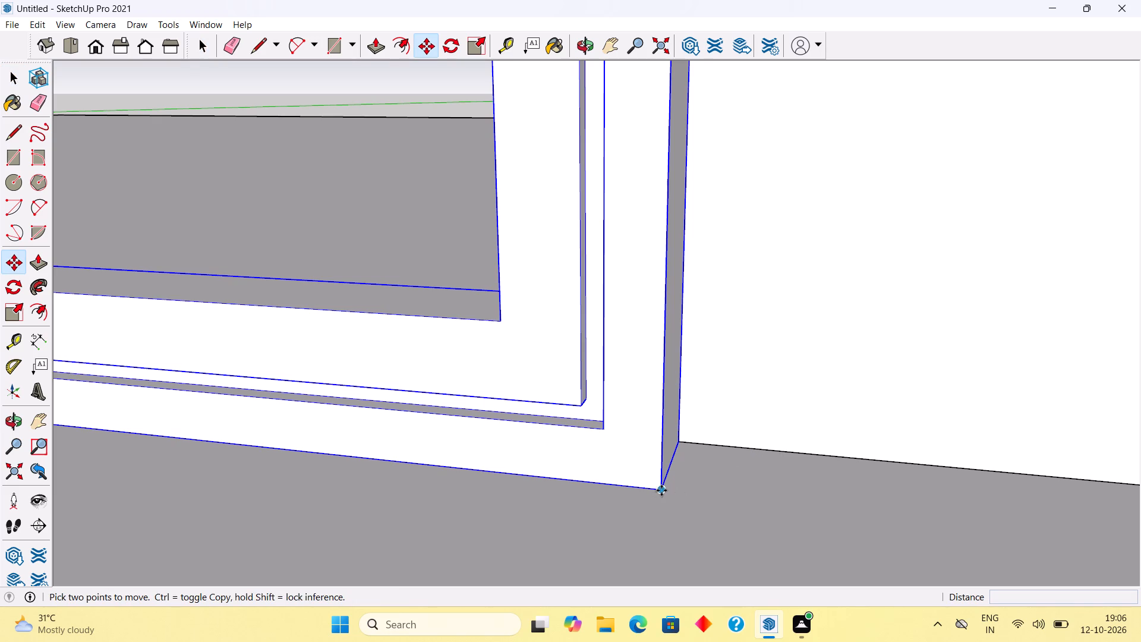
left_click(661, 490)
left_click(683, 440)
key("space")
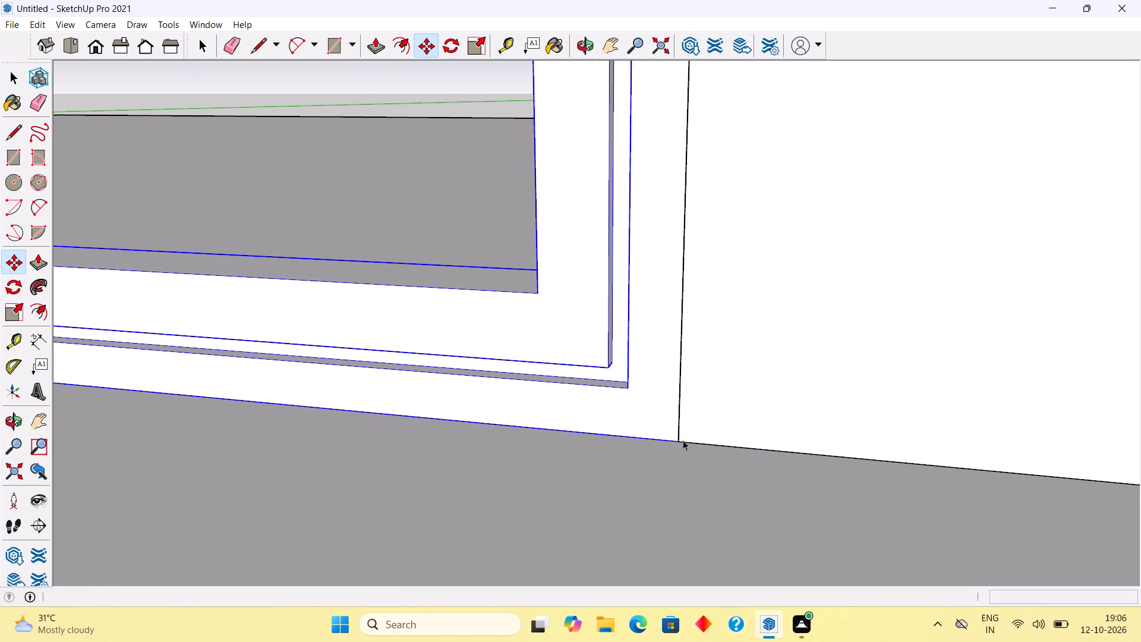
Reopen the door frame group and offset the face inside the groove by about 1 1/8" toward the opening.
scroll(683, 440, "down", 17)
middle_click_drag(587, 444, 711, 399)
scroll(711, 401, "down", 1)
scroll(476, 429, "up", 3)
left_click(399, 411)
scroll(399, 411, "up", 1)
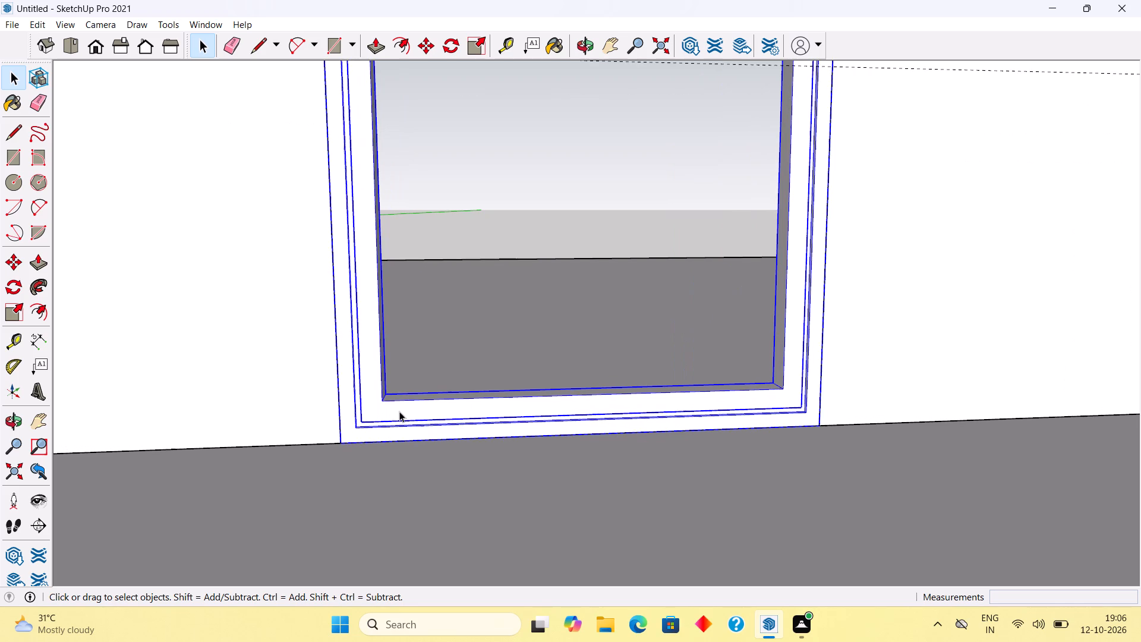
triple_click(399, 411)
scroll(399, 411, "up", 9)
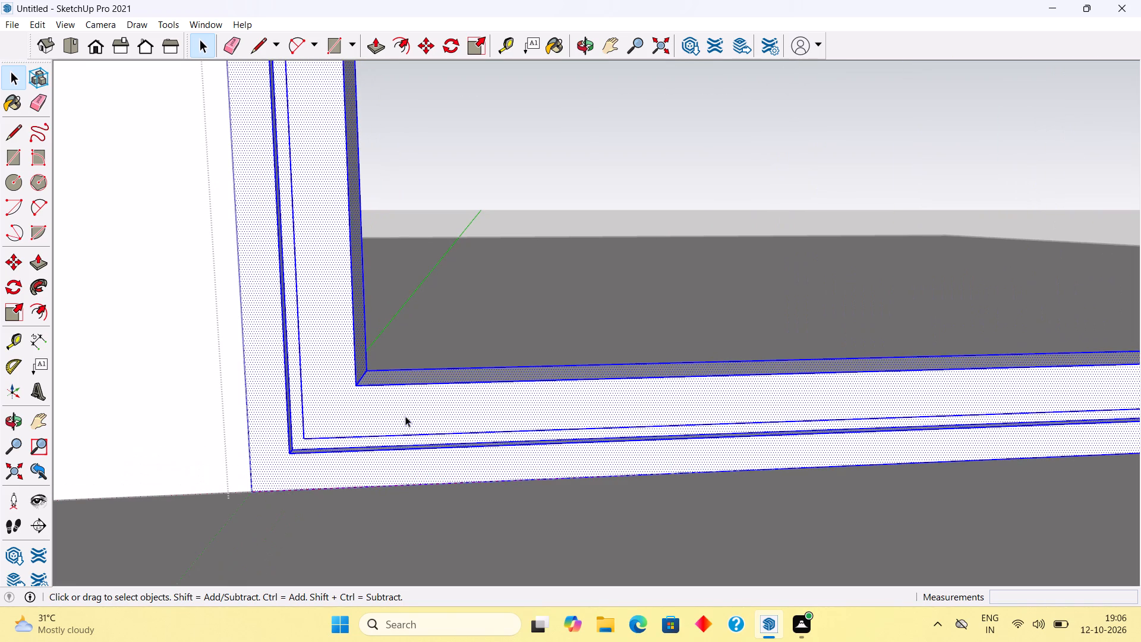
key("f")
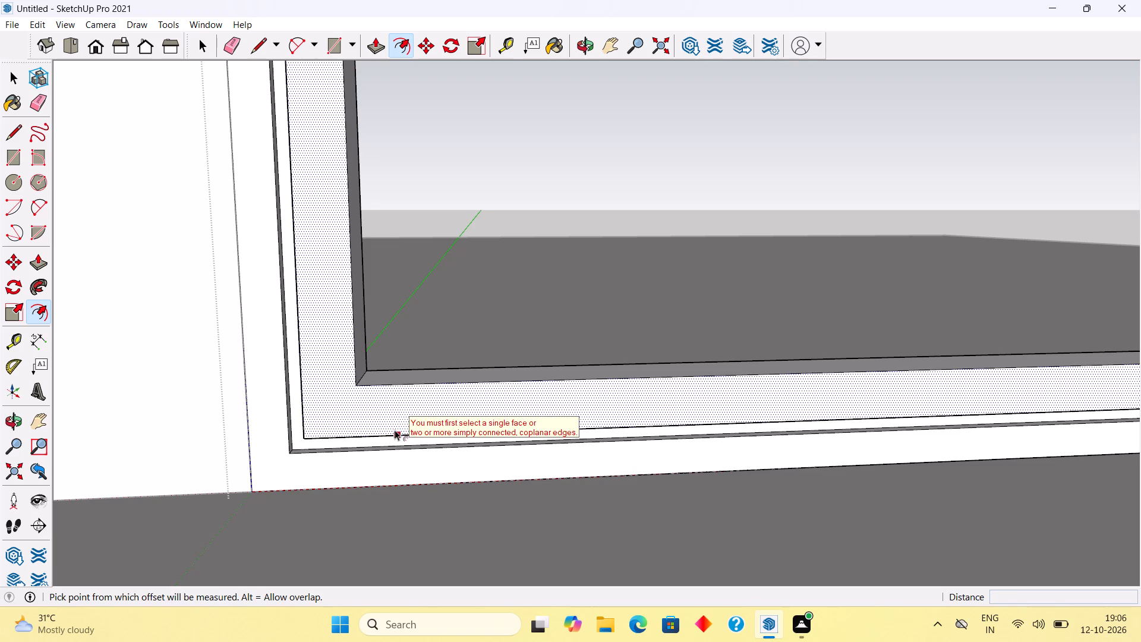
left_click(395, 430)
key("ctrl+z")
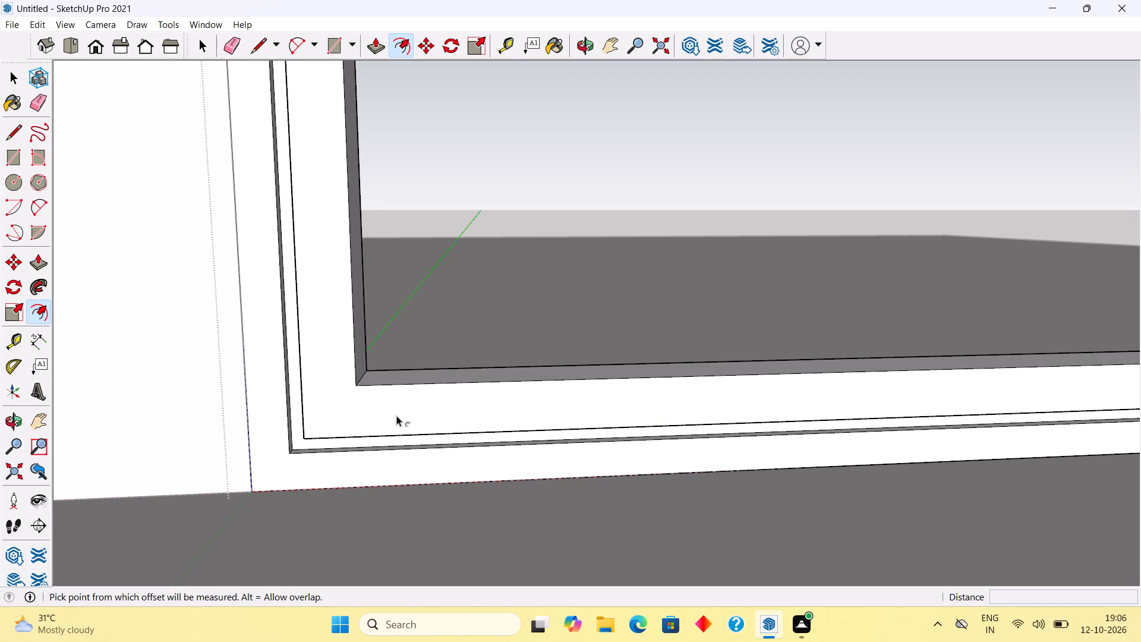
left_click(401, 421)
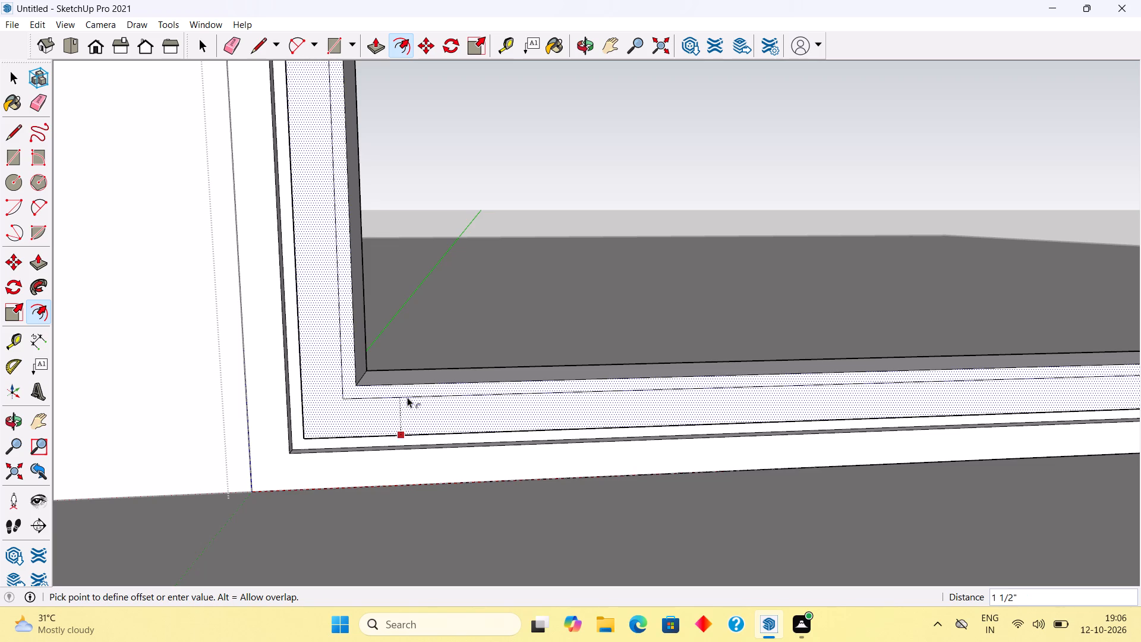
left_click(409, 406)
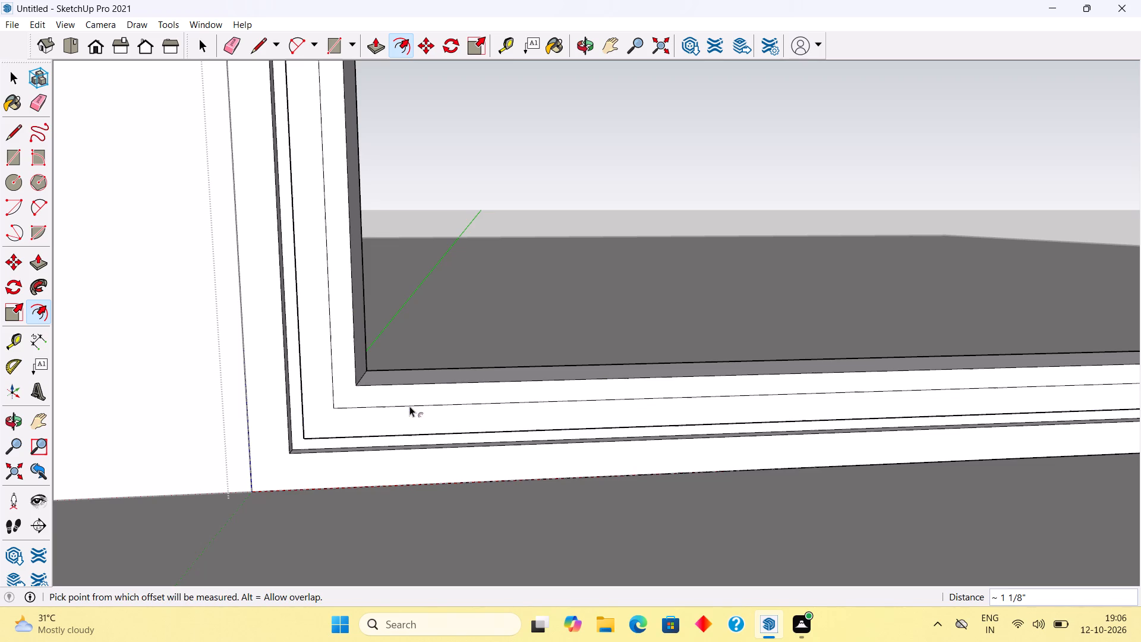
key("space")
Push the innermost strip of the door frame back about 1 3/8" to form a stepped recess, and close the group.
left_click(408, 396)
key("p")
left_click(408, 396)
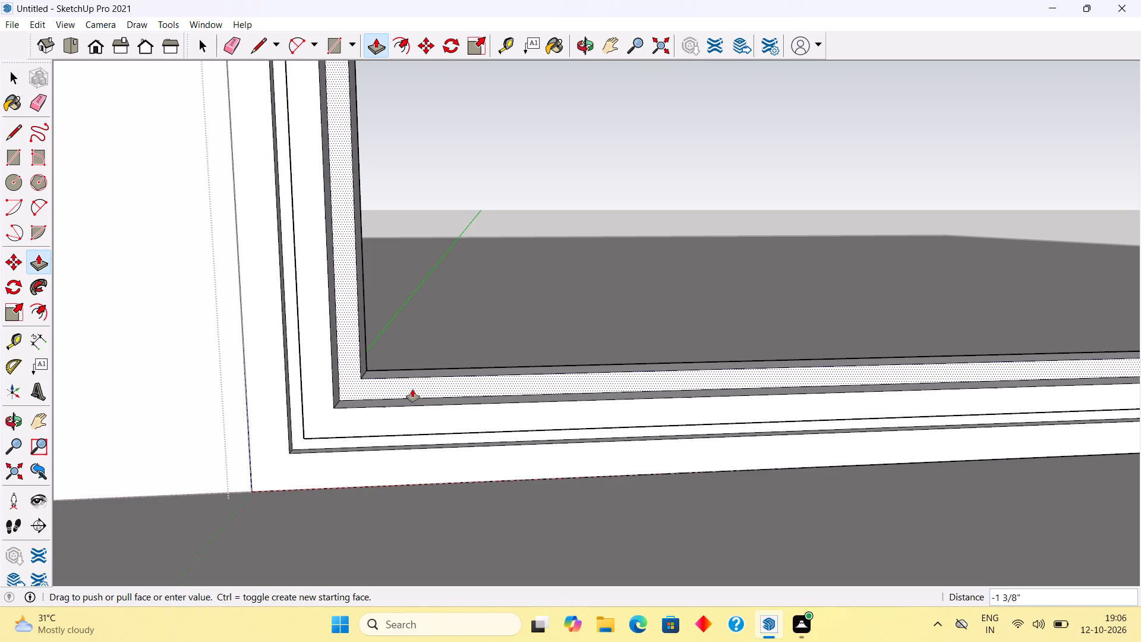
left_click(412, 389)
key("space")
scroll(412, 389, "down", 4)
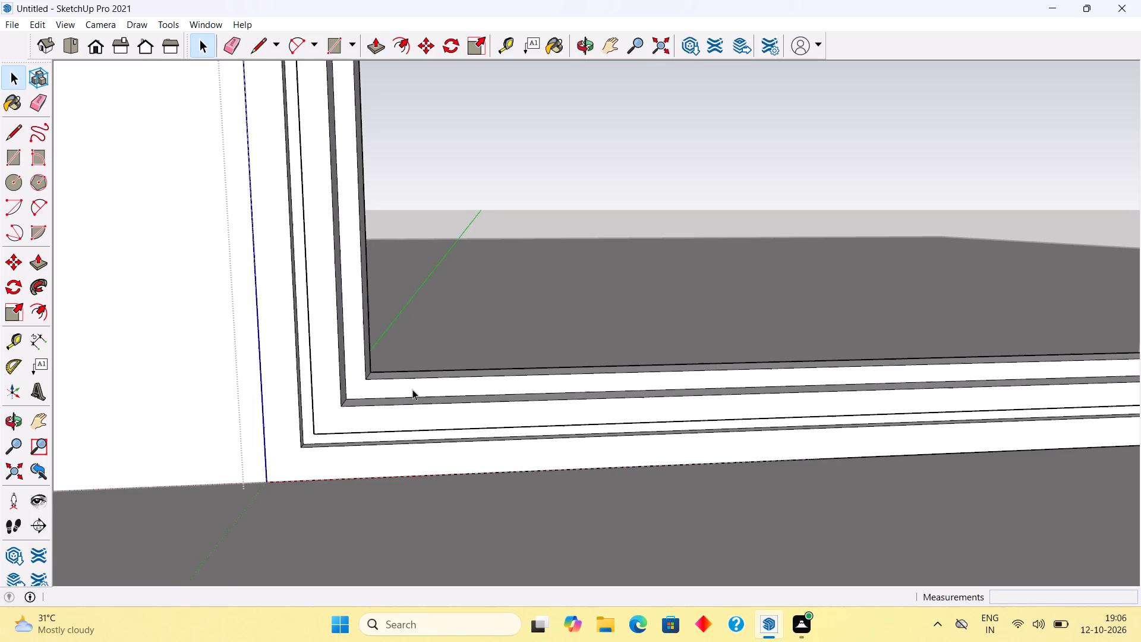
scroll(412, 389, "down", 20)
scroll(412, 389, "down", 1)
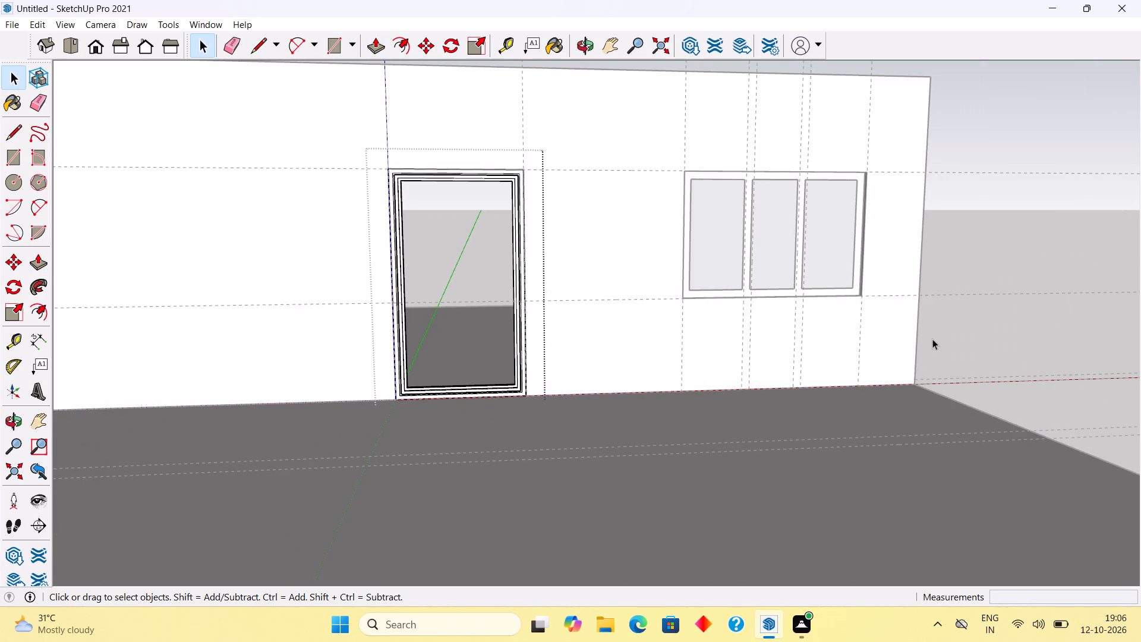
left_click(932, 339)
Examine the door frame's groove and stepped profile from several angles, up close and together with the window.
middle_click_drag(665, 399, 615, 415)
scroll(460, 323, "up", 5)
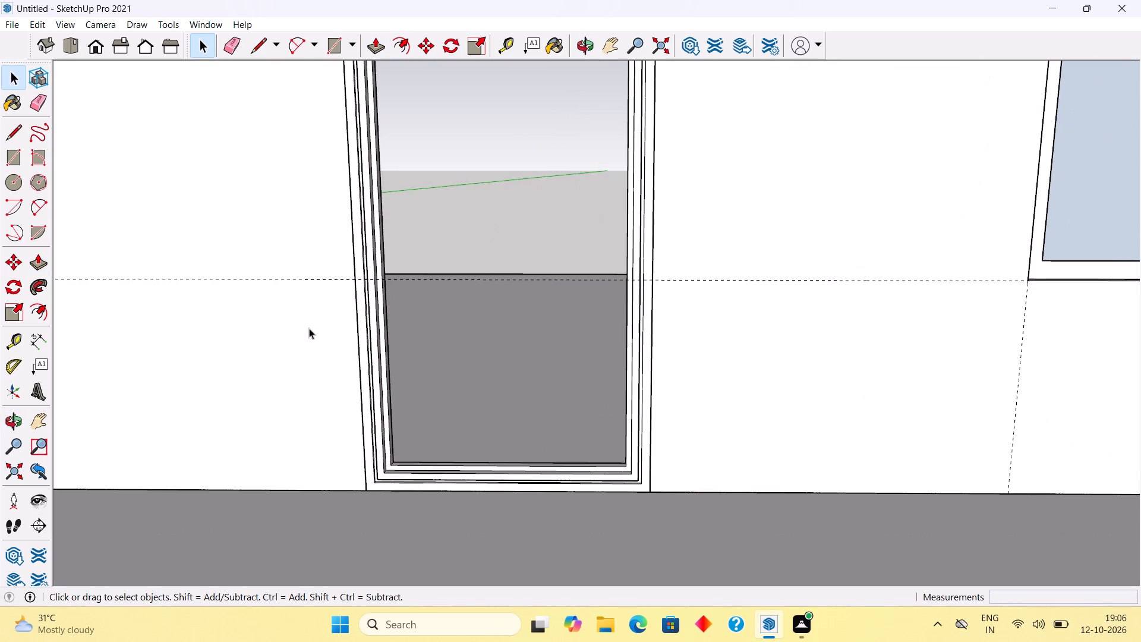
scroll(309, 328, "down", 4)
middle_click_drag(358, 411, 439, 516)
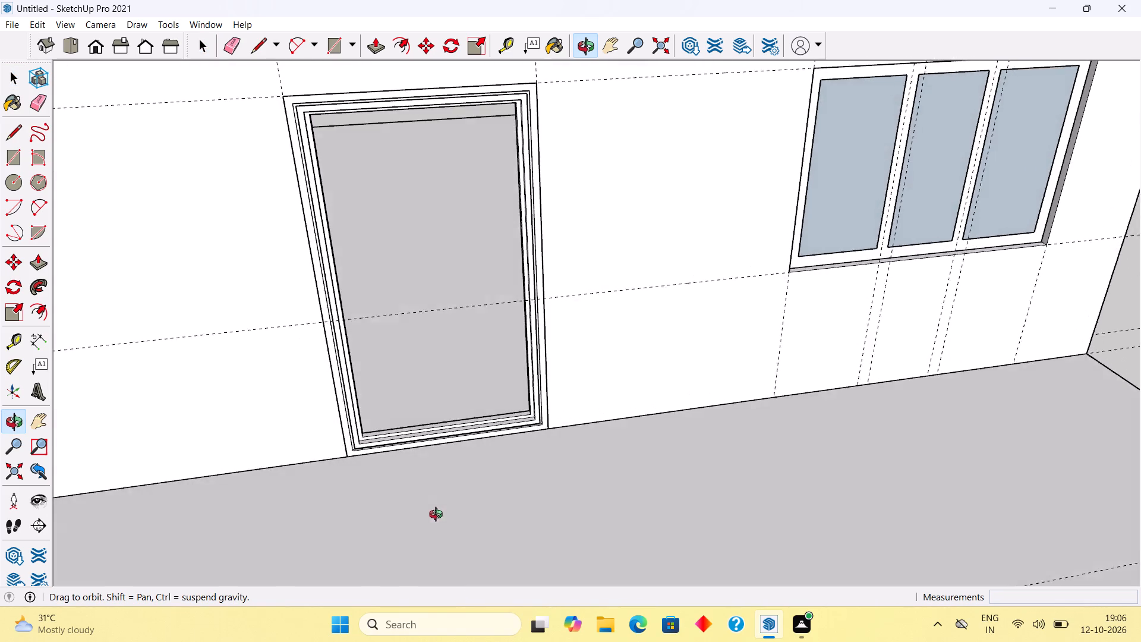
middle_click_drag(439, 516, 437, 514)
scroll(437, 514, "down", 3)
middle_click_drag(435, 484, 407, 351)
scroll(407, 351, "up", 2)
middle_click_drag(404, 641, 402, 641)
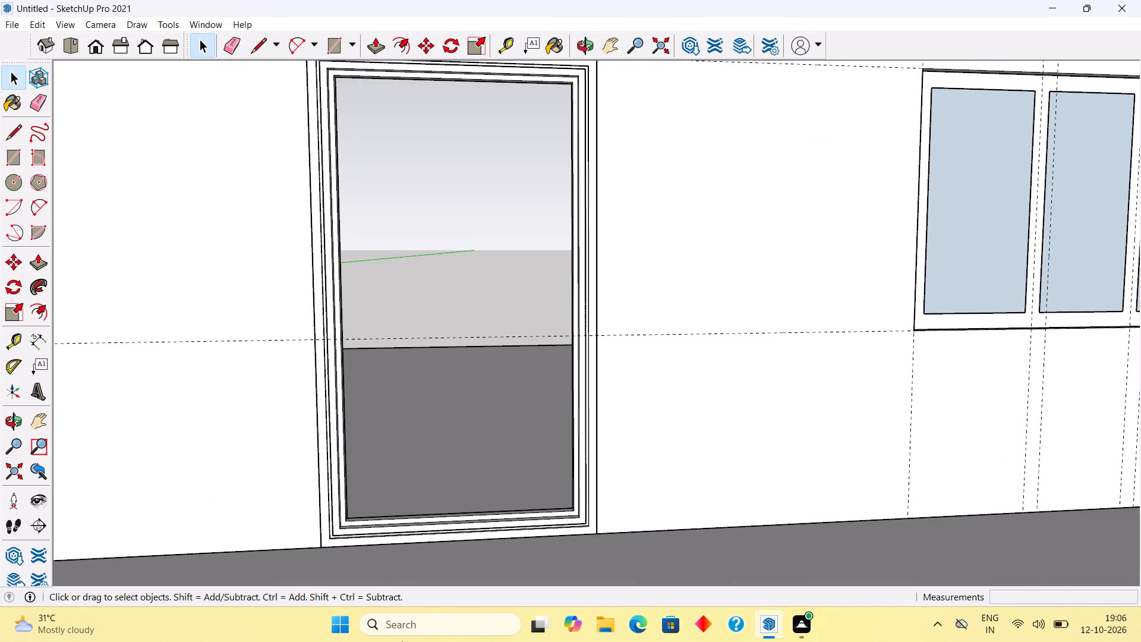
middle_click_drag(402, 641, 374, 553)
middle_click_drag(395, 373, 406, 536)
scroll(399, 526, "down", 3)
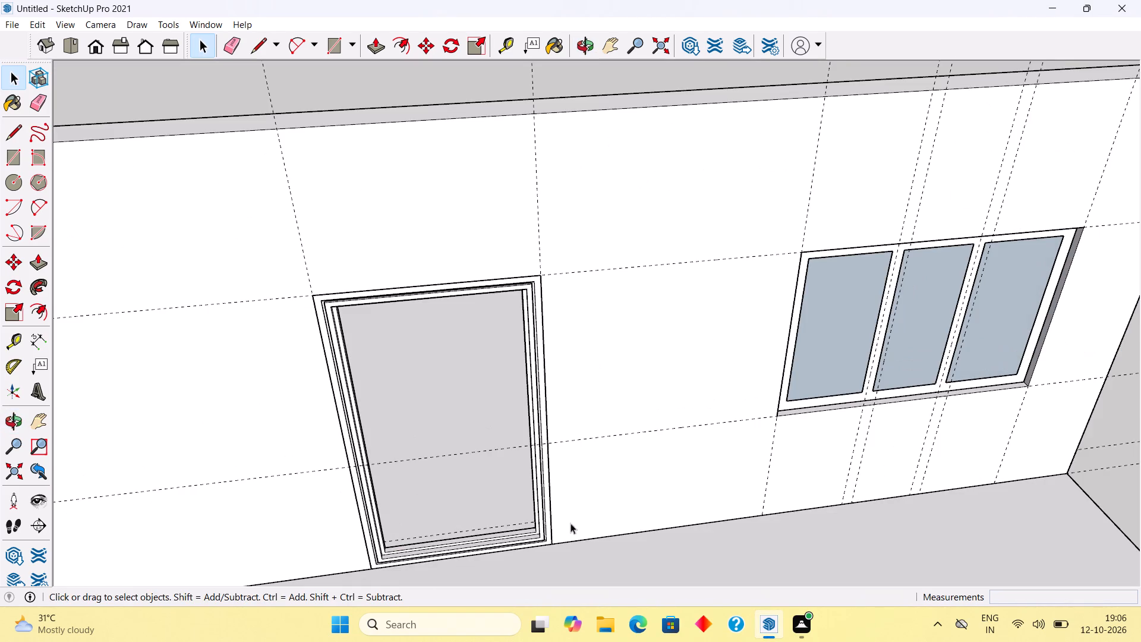
middle_click_drag(554, 539, 486, 569)
scroll(518, 559, "down", 1)
scroll(431, 513, "up", 11)
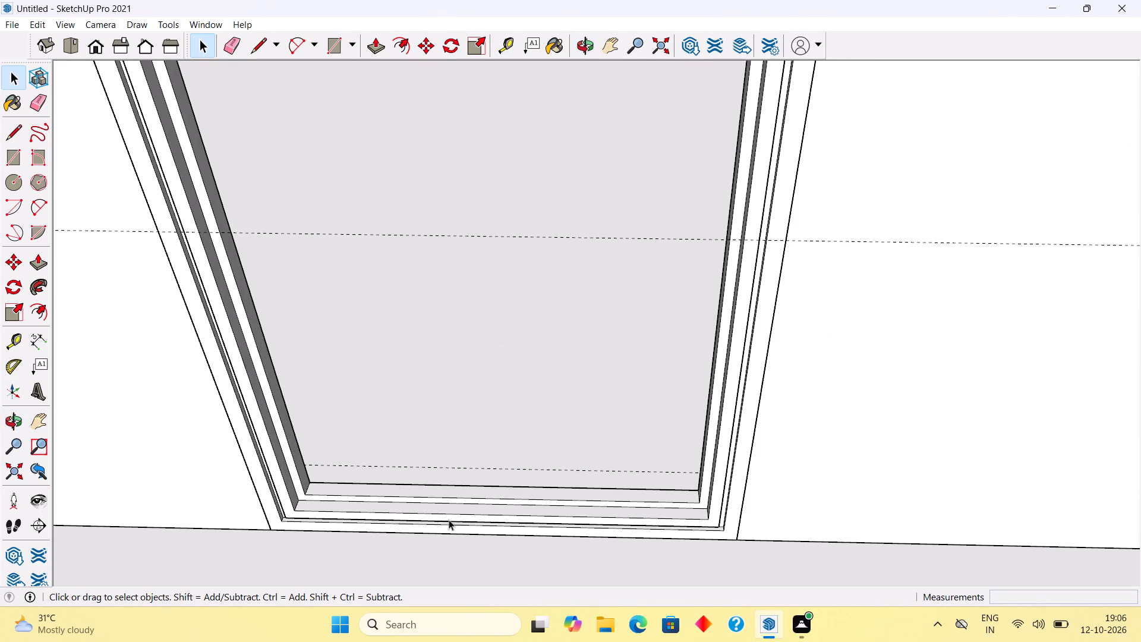
scroll(449, 520, "up", 1)
middle_click_drag(449, 520, 318, 519)
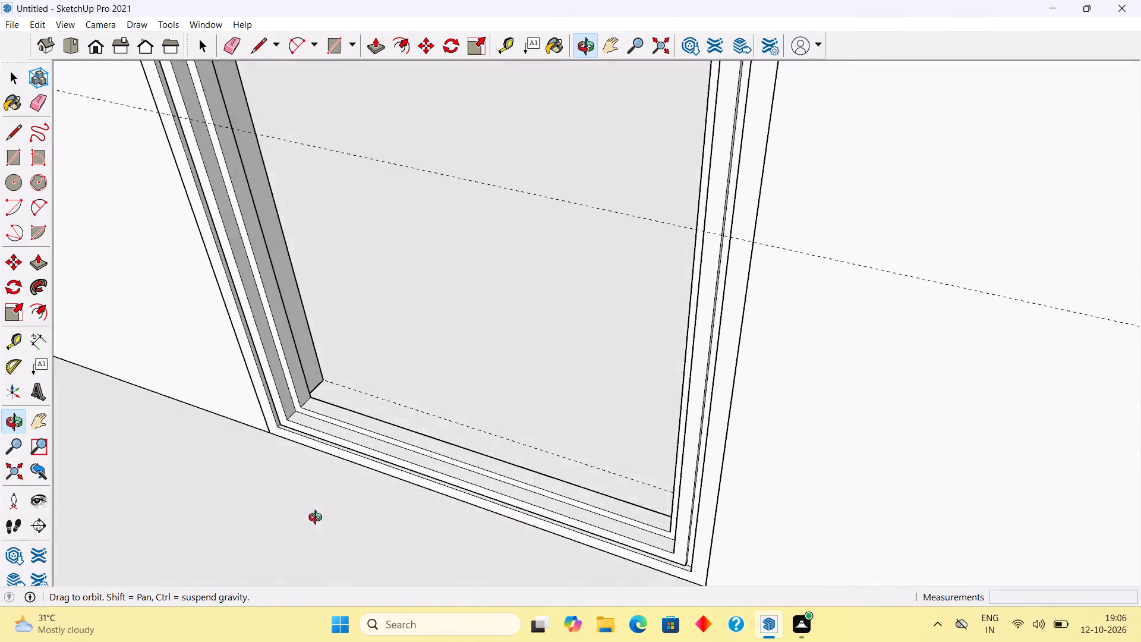
middle_click_drag(318, 519, 401, 506)
scroll(401, 506, "down", 12)
middle_click_drag(488, 517, 578, 380)
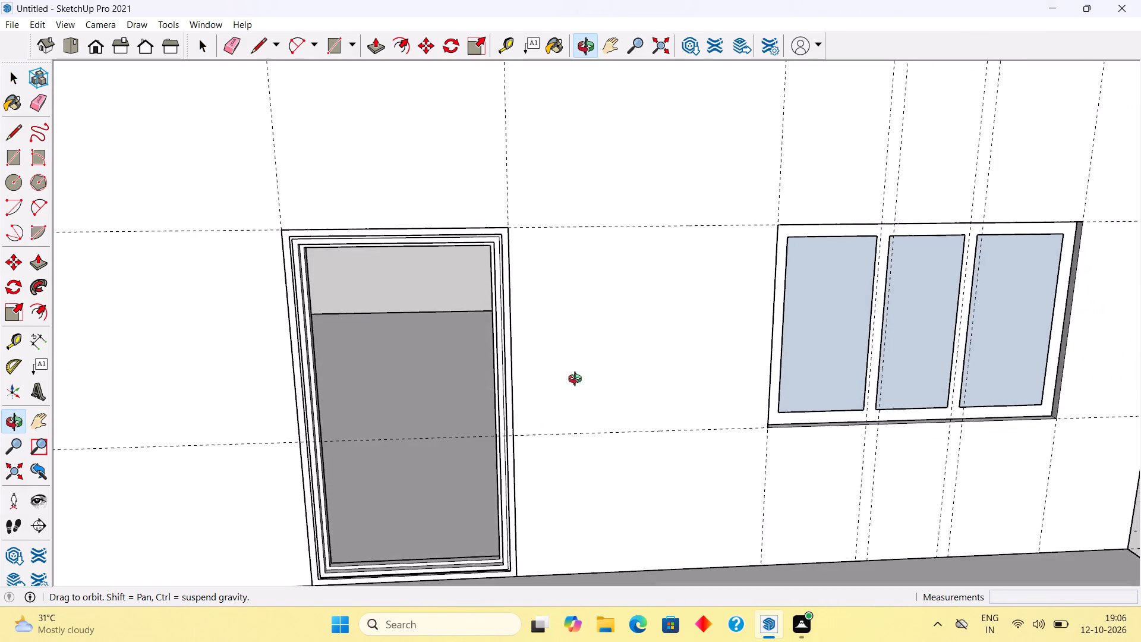
Draw a 3' 4" by 6' 4" rectangle across the door opening, corner to corner at the innermost recess of the frame.
middle_click_drag(578, 380, 580, 364)
scroll(579, 363, "down", 3)
scroll(475, 632, "up", 3)
scroll(399, 556, "up", 5)
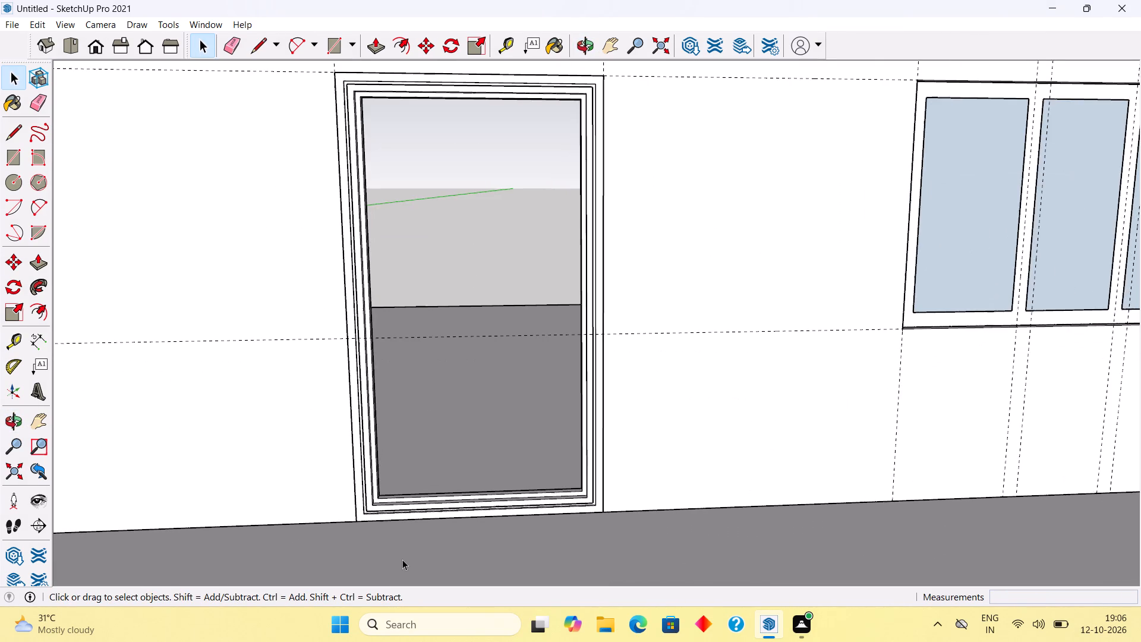
middle_click_drag(403, 560, 359, 549)
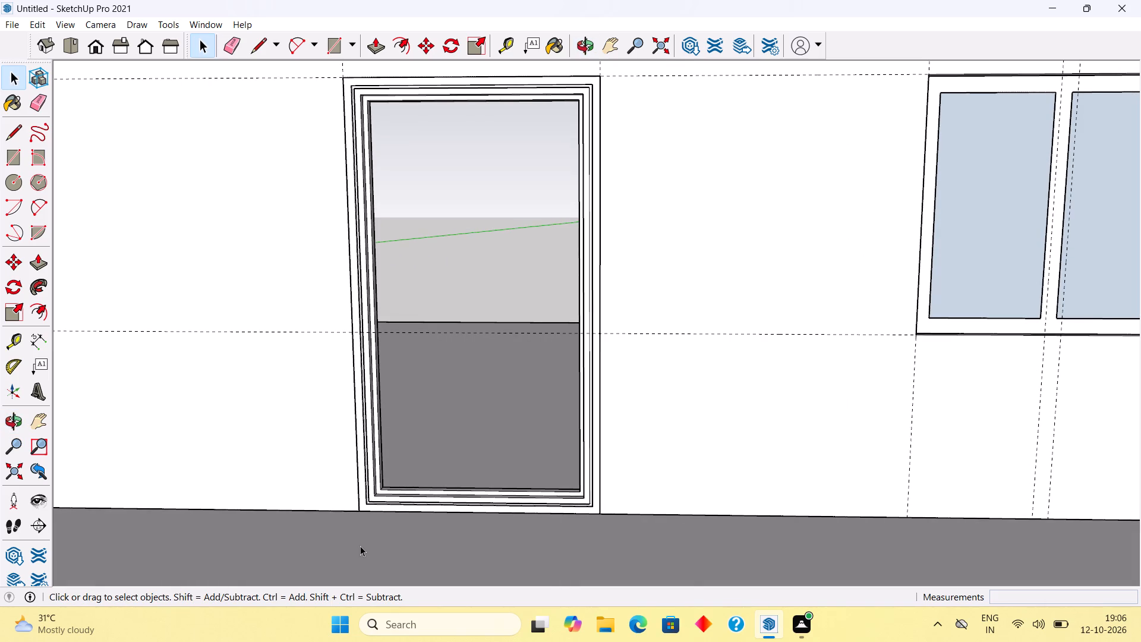
key("r")
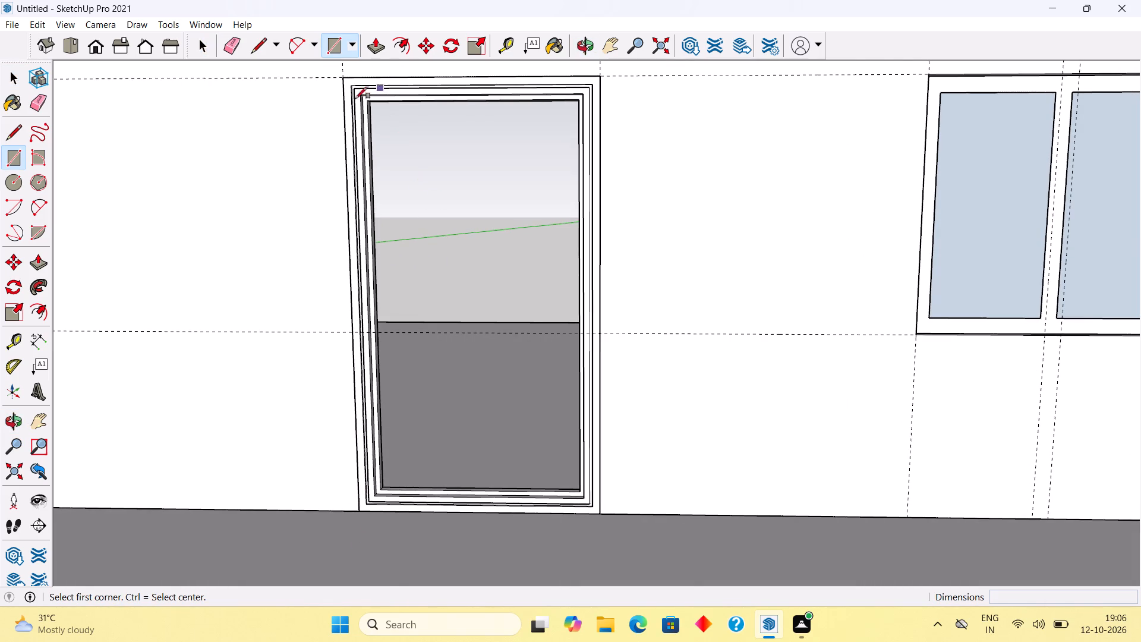
scroll(351, 101, "up", 12)
left_click(378, 97)
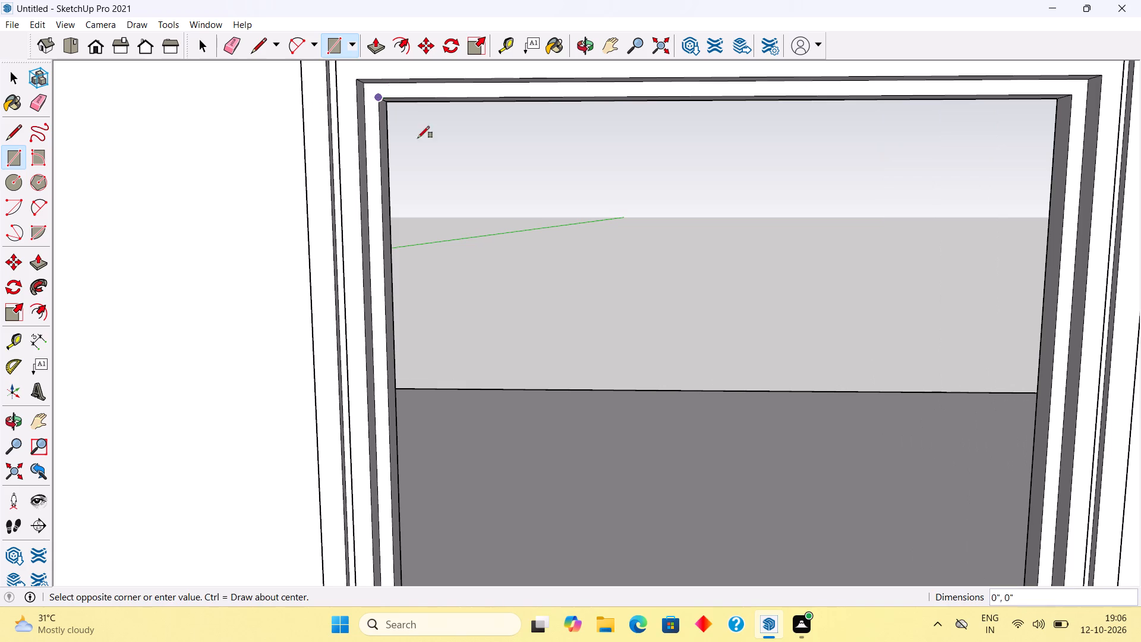
scroll(539, 297, "down", 10)
scroll(592, 386, "up", 12)
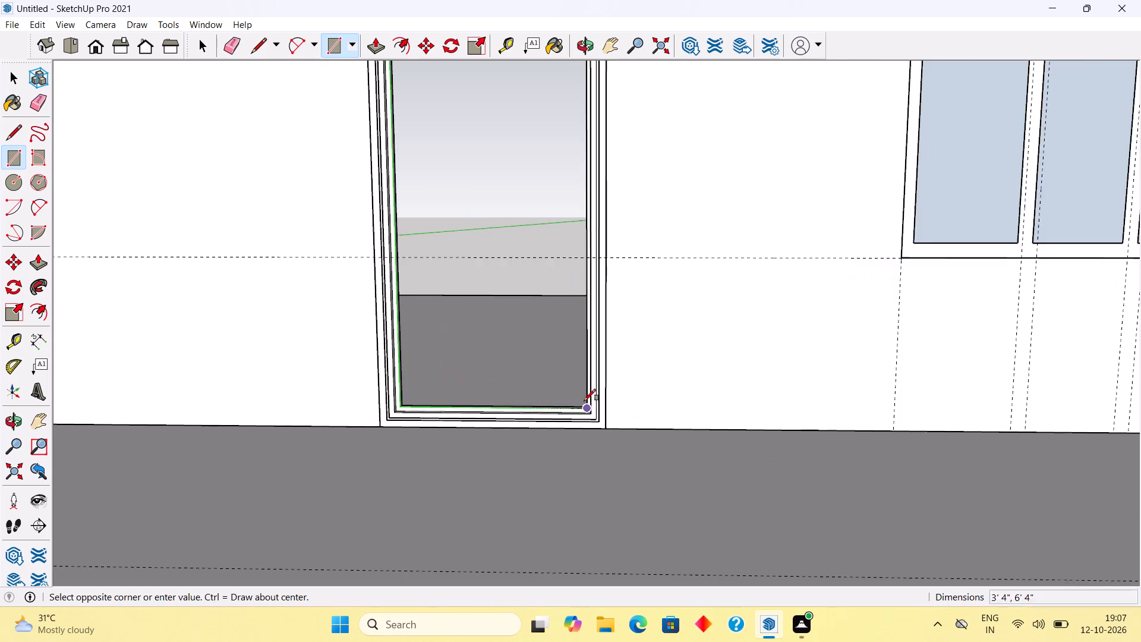
scroll(584, 401, "up", 3)
left_click(590, 417)
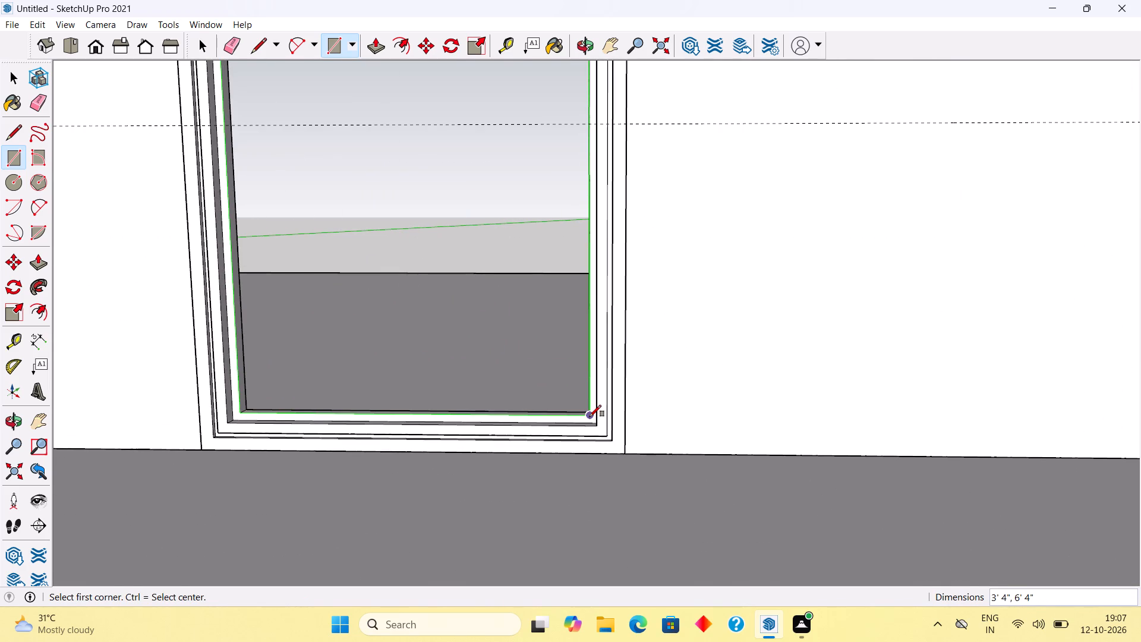
Group the new door panel face together with its edges.
key("space")
triple_click(512, 353)
right_click(512, 353)
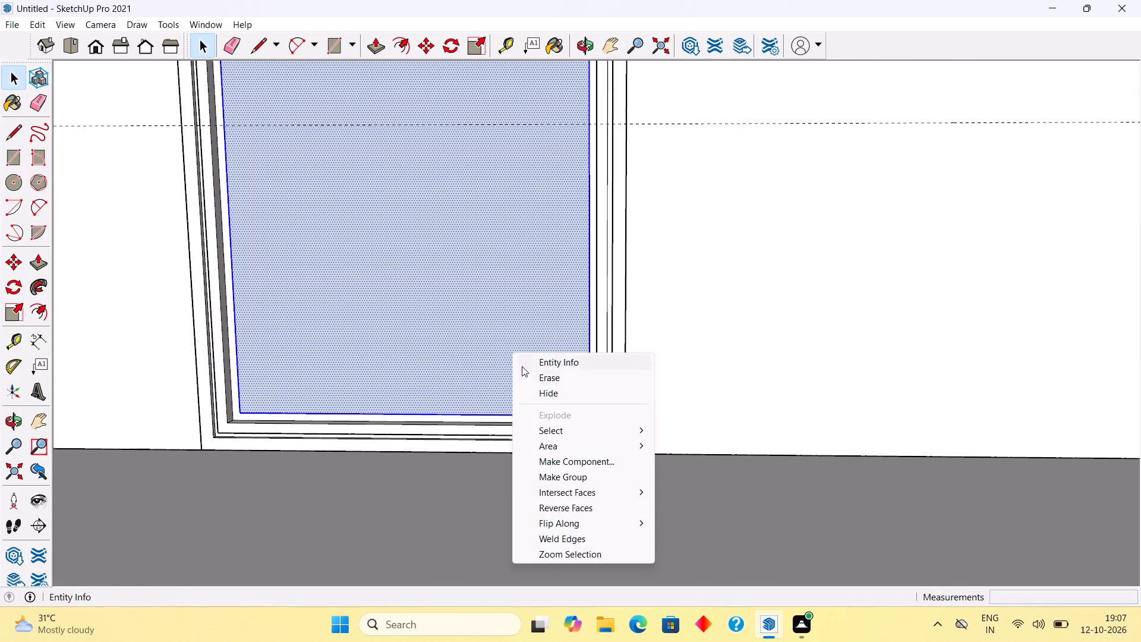
left_click(566, 475)
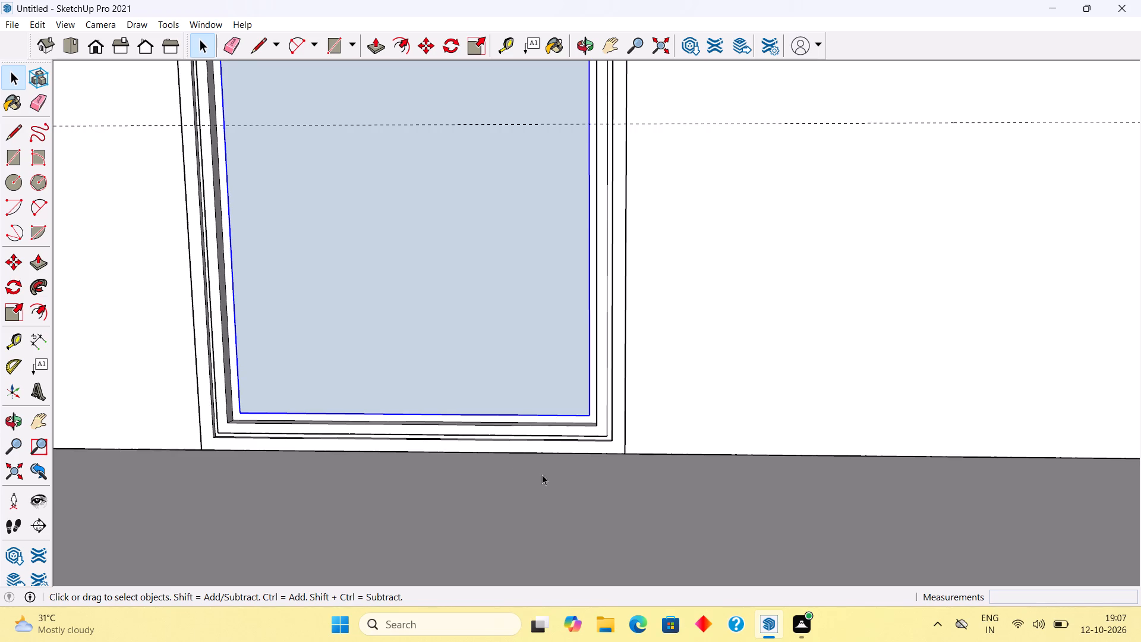
scroll(540, 474, "down", 20)
scroll(540, 474, "down", 1)
left_click(765, 263)
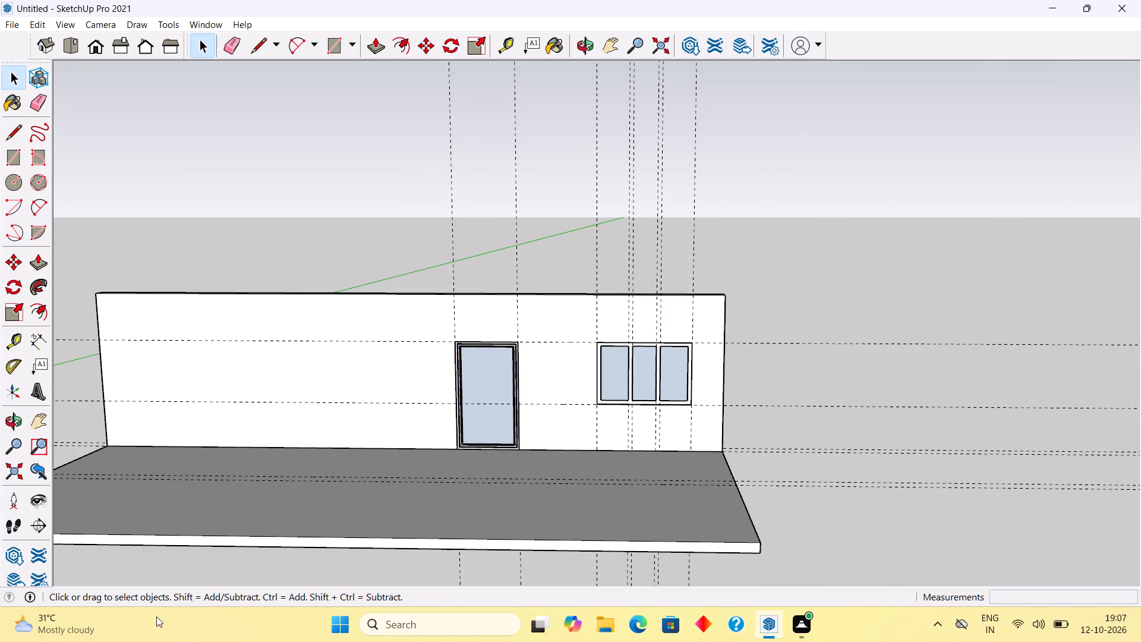
Examine the whole wall and slab with the door and window from a distance and from above.
scroll(144, 535, "up", 2)
scroll(276, 498, "up", 5)
scroll(276, 498, "down", 9)
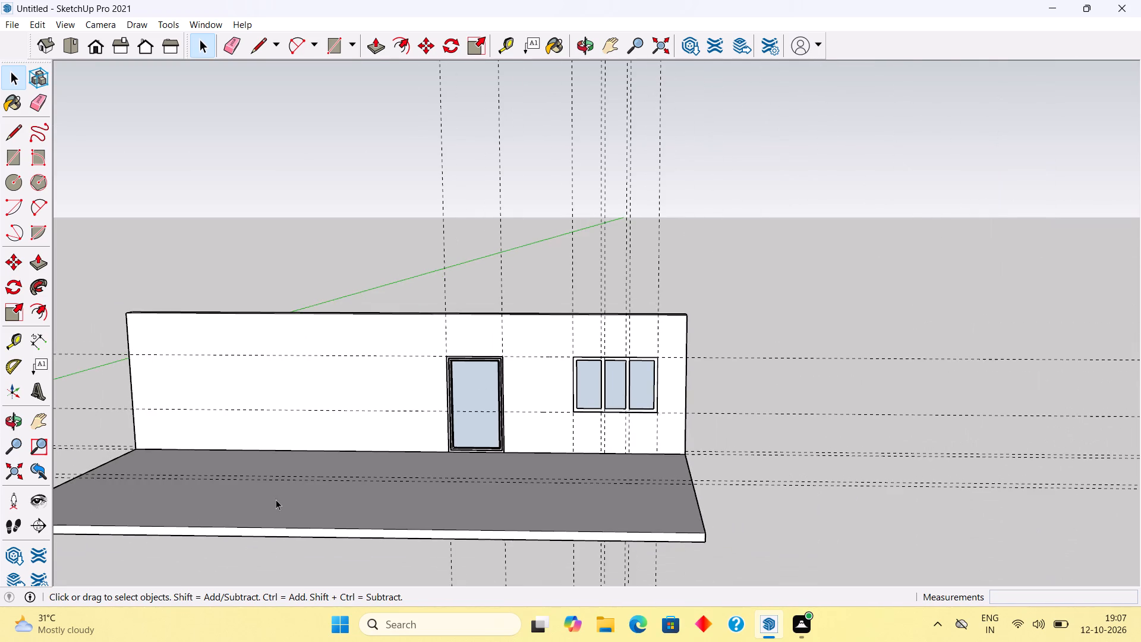
middle_click_drag(274, 512, 366, 505)
scroll(366, 505, "down", 4)
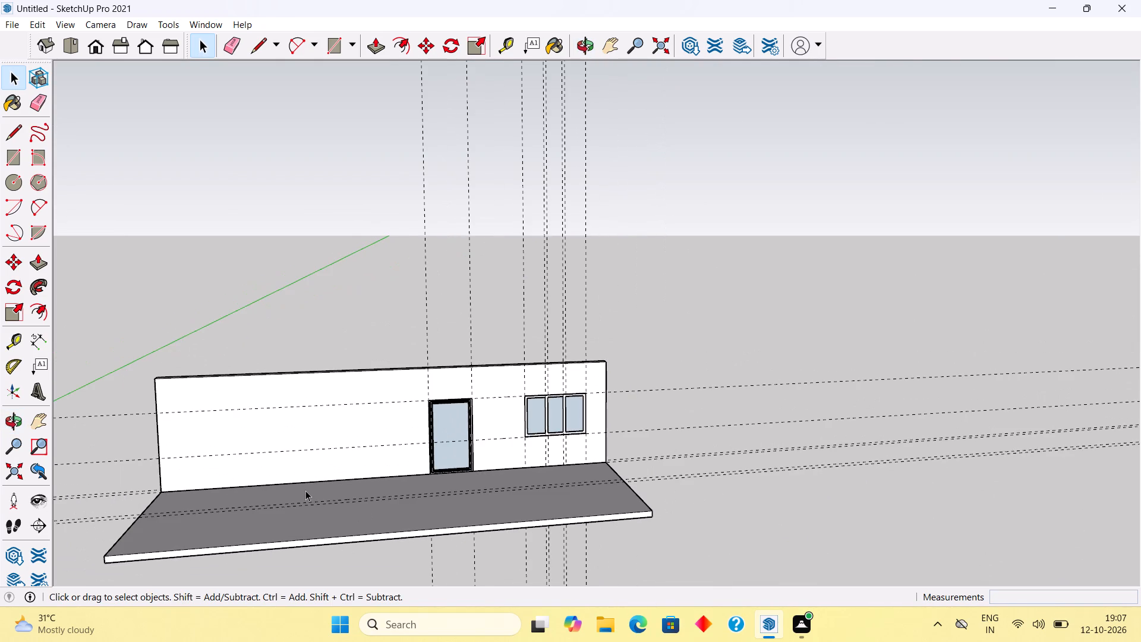
scroll(305, 490, "down", 4)
middle_click_drag(311, 457, 310, 533)
scroll(295, 550, "up", 5)
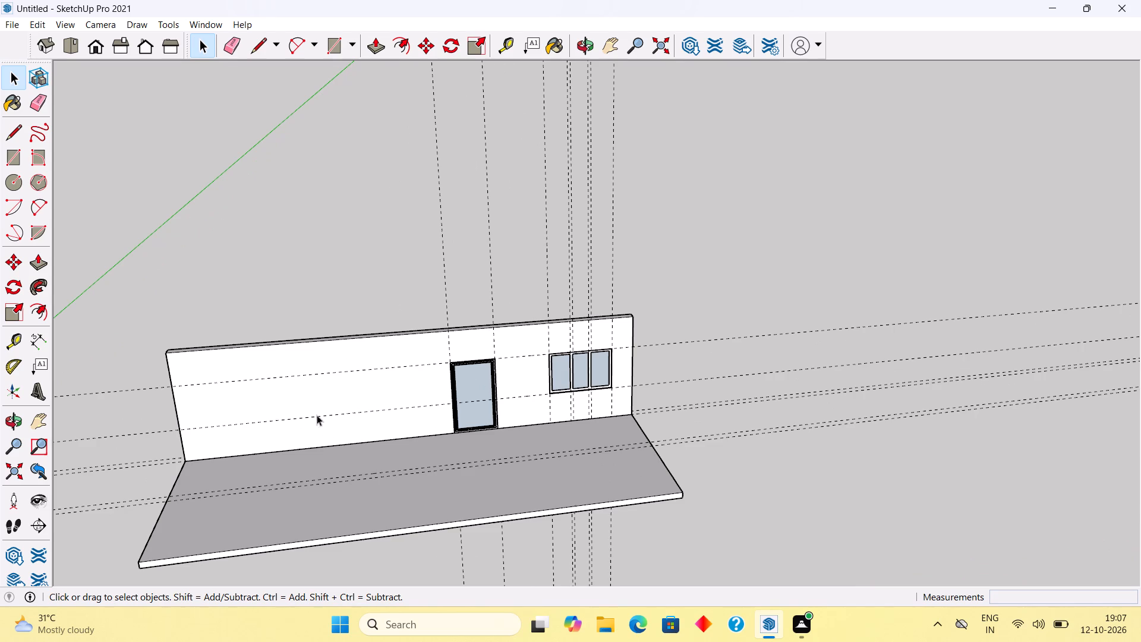
middle_click_drag(311, 404, 305, 382)
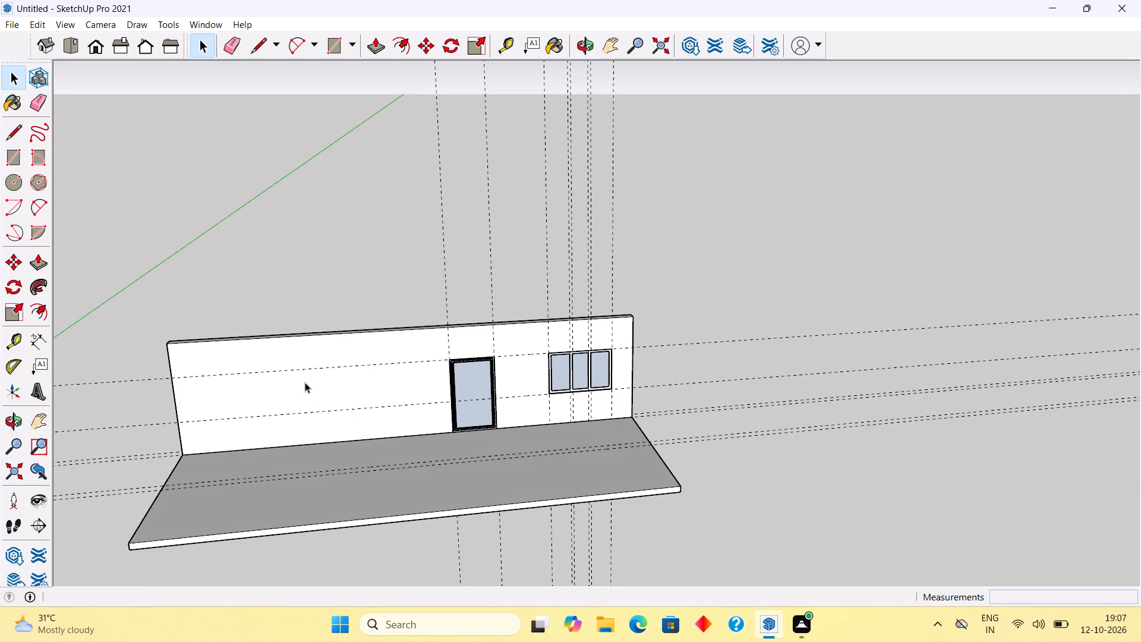
Place a vertical guide 1' outside the door's edge away from the window and a horizontal guide 1' above the door-top guide.
scroll(427, 354, "up", 4)
scroll(456, 392, "up", 9)
key("t")
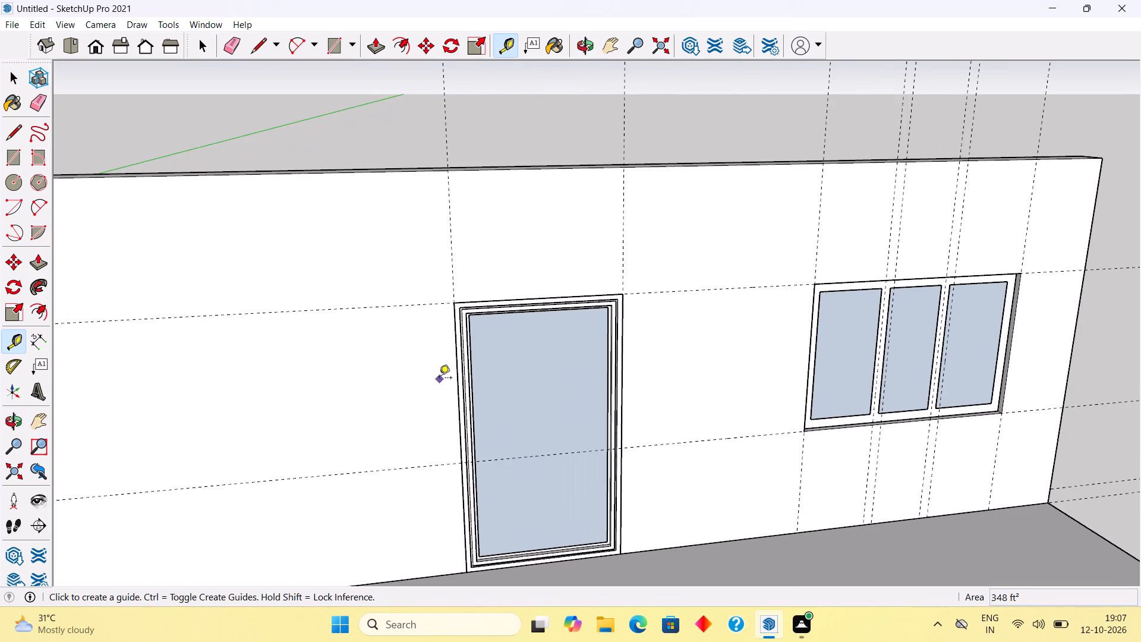
left_click(458, 400)
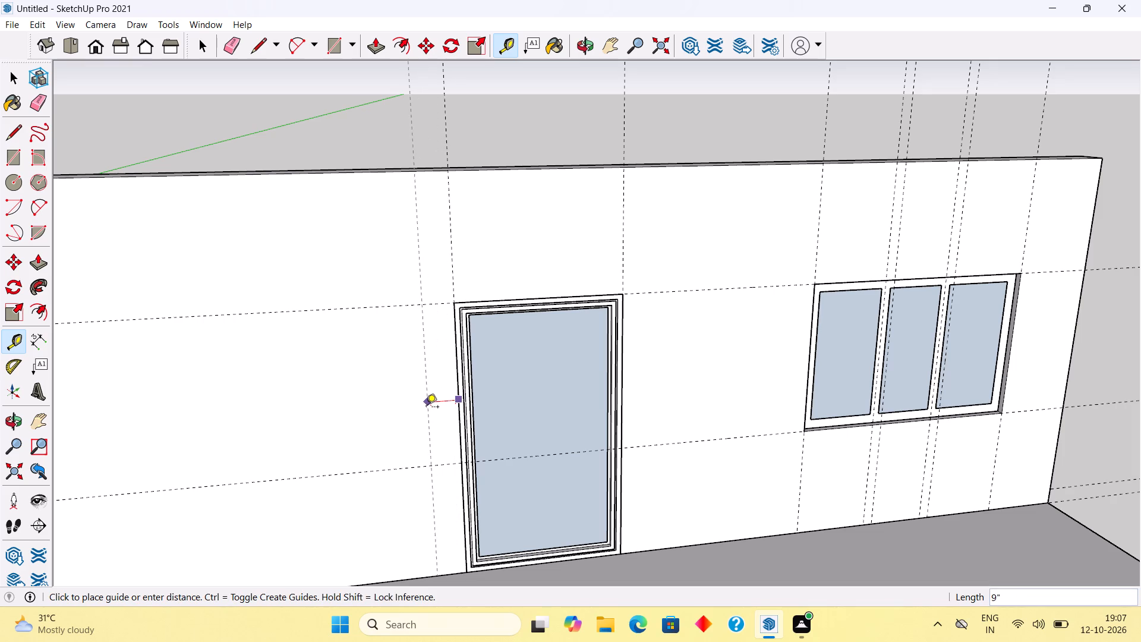
type("1'")
key("Return")
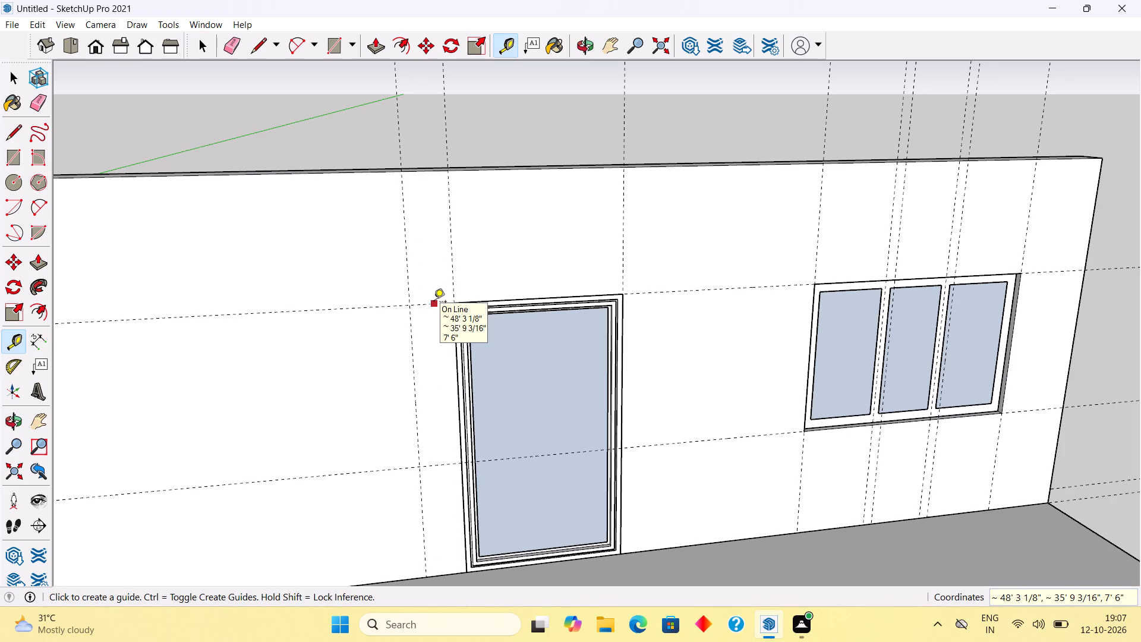
left_click(434, 303)
type("1'")
key("Return")
Draw an 18' by 1' rectangle above the door and window, from the new guides' intersection to the wall's near end.
key("r")
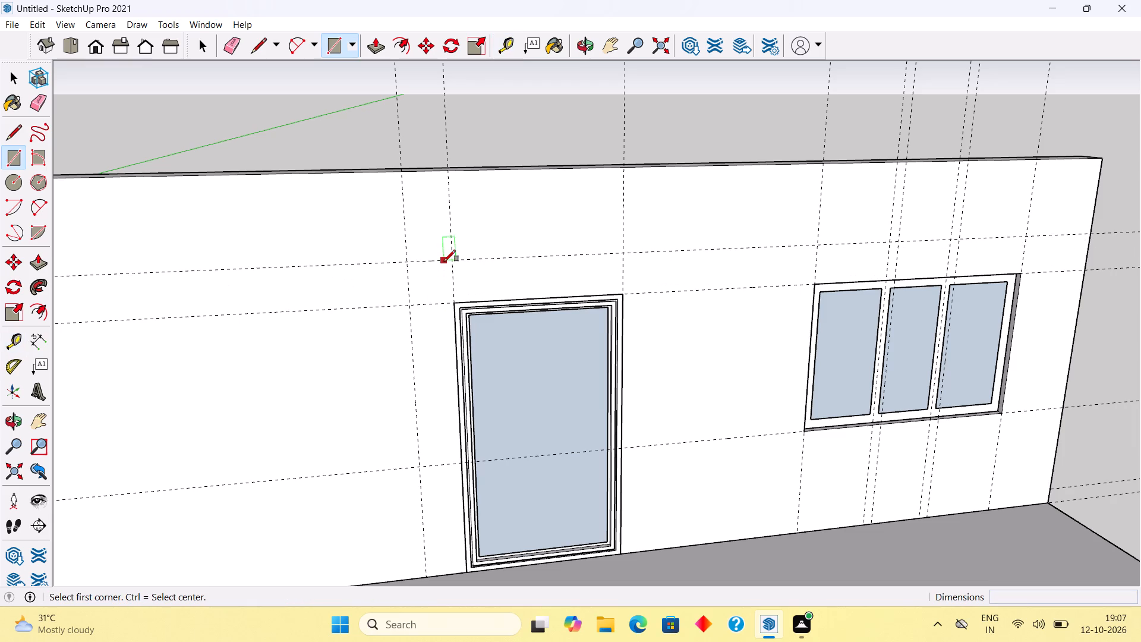
left_click(406, 265)
scroll(604, 299, "down", 2)
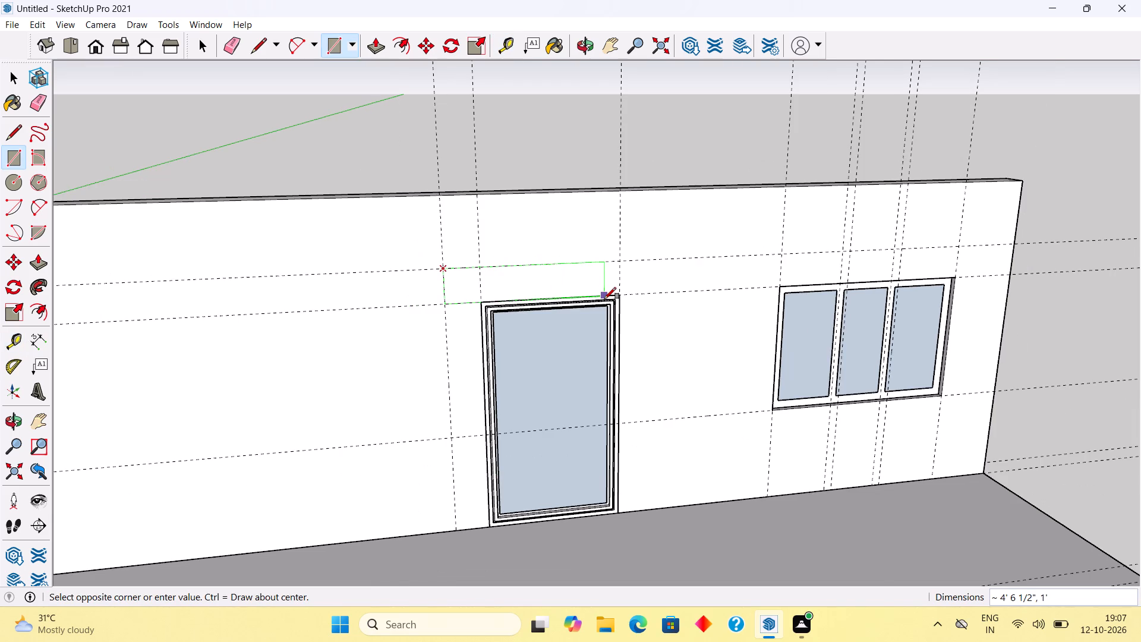
scroll(604, 299, "down", 2)
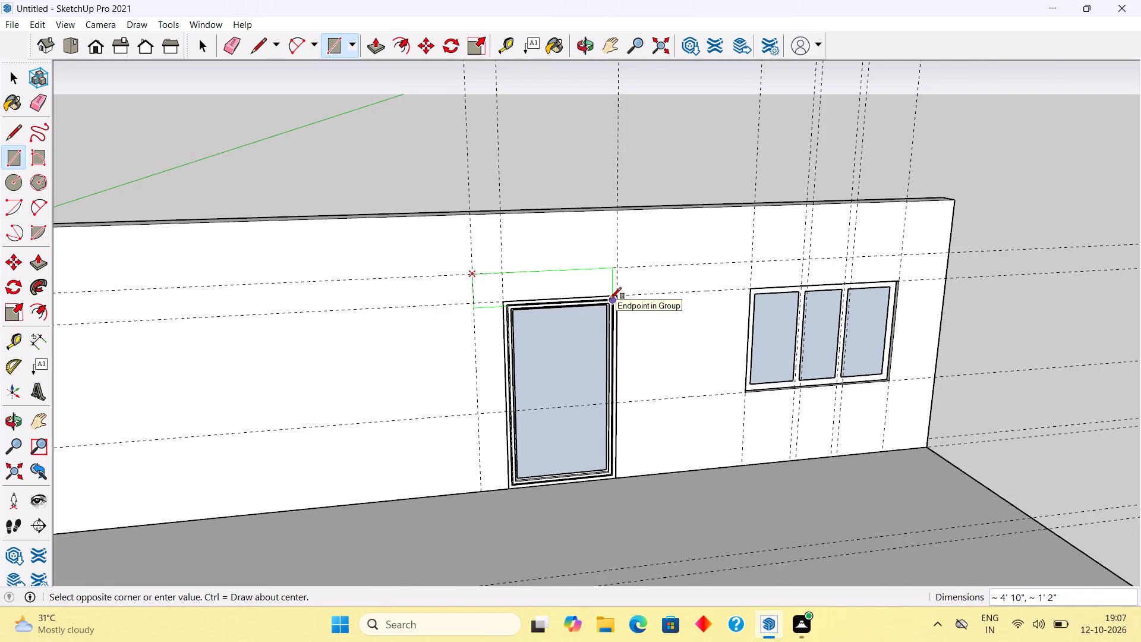
scroll(610, 305, "down", 1)
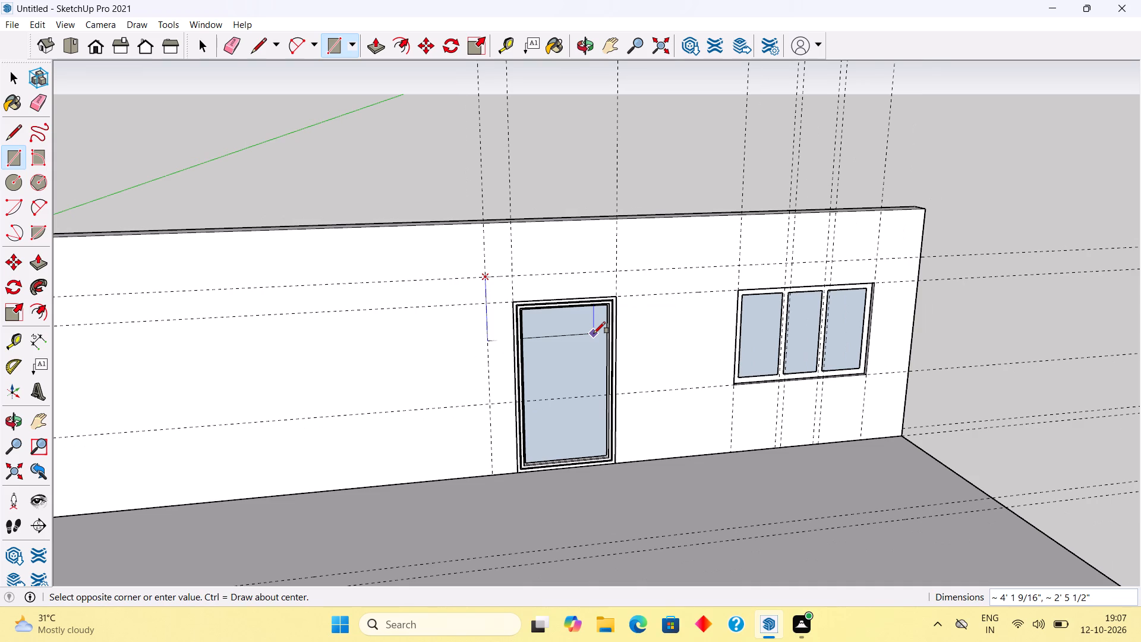
left_click(921, 282)
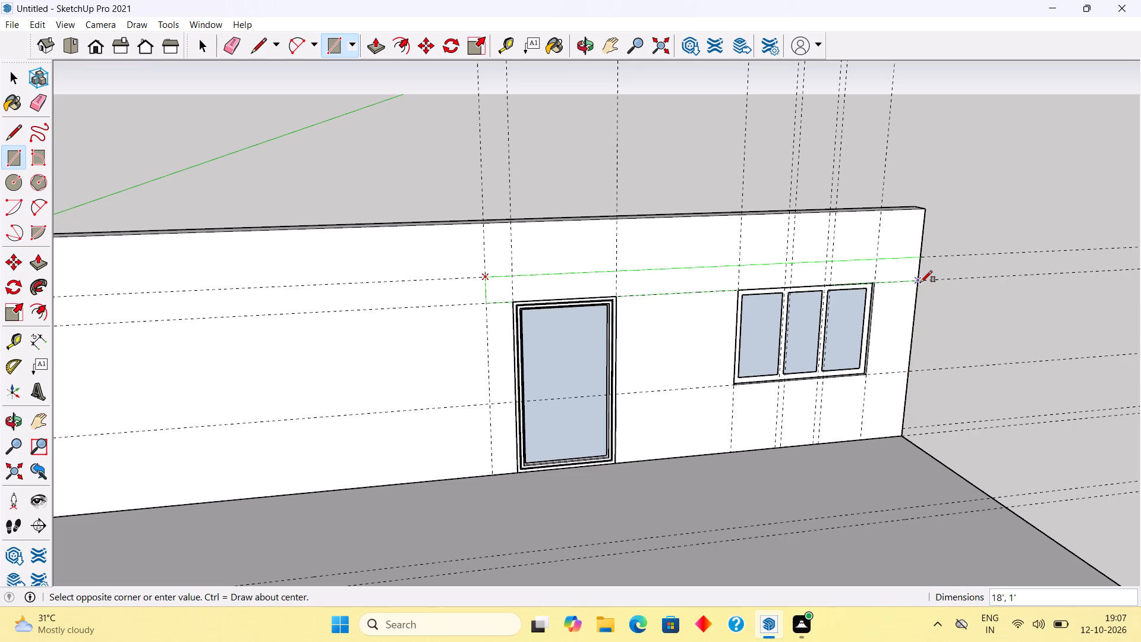
Pull the band above the door and window out 3" from the wall.
key("p")
left_click(906, 263)
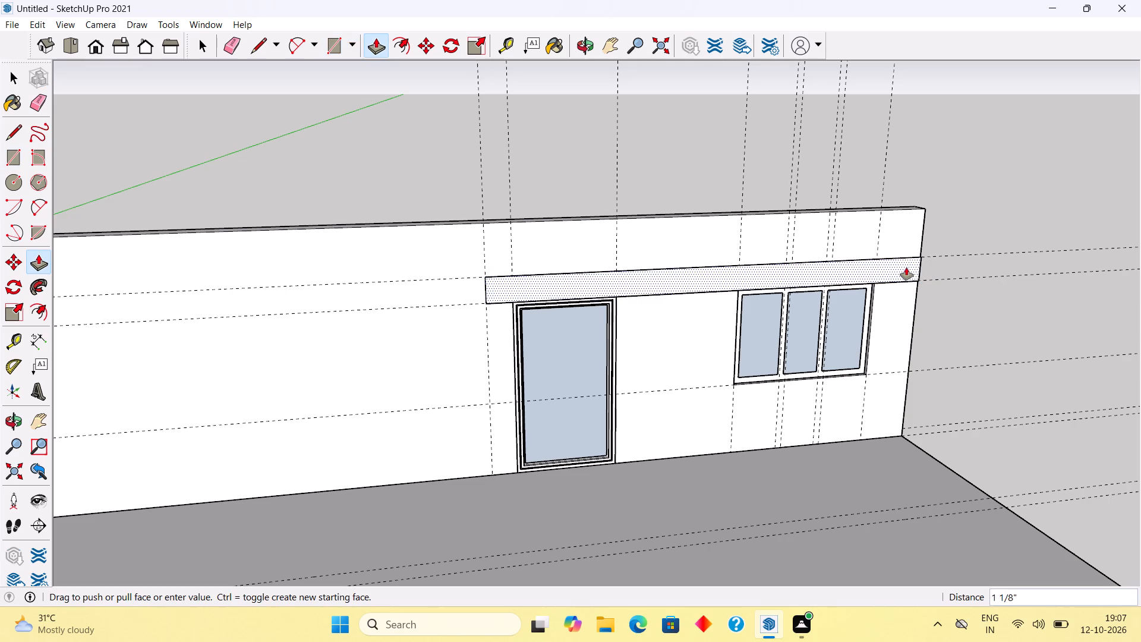
type("3\"")
key("Return")
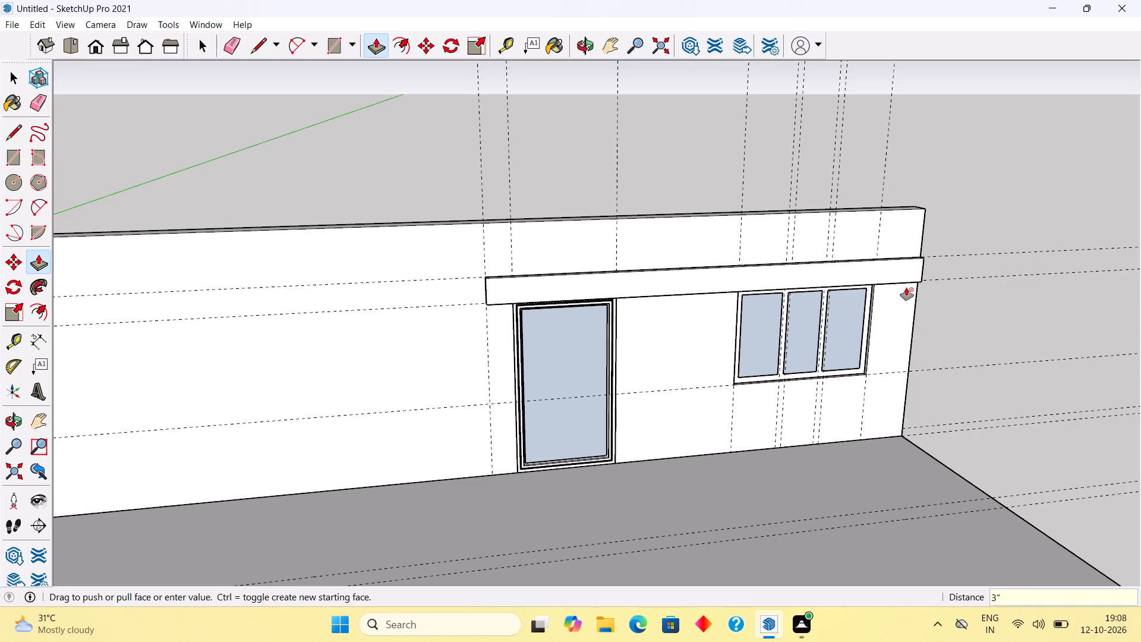
Push/Pull the band's long front face by 1".
middle_click_drag(887, 267, 693, 182)
scroll(695, 245, "up", 5)
middle_click_drag(685, 259, 642, 168)
scroll(609, 266, "up", 4)
left_click(606, 275)
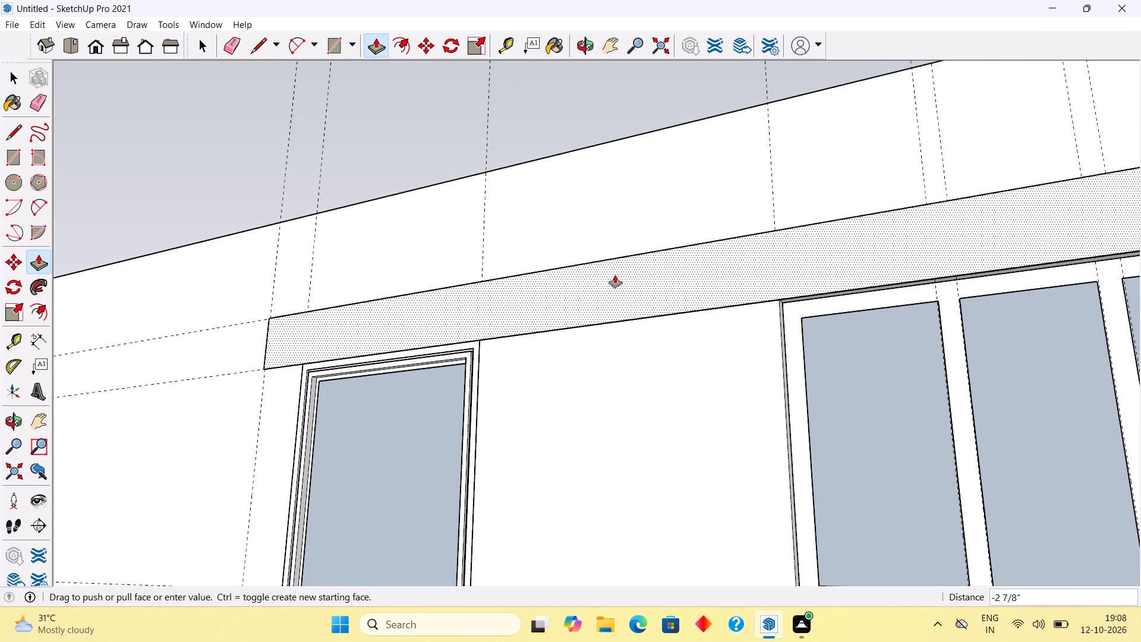
type("1\"")
key("Return")
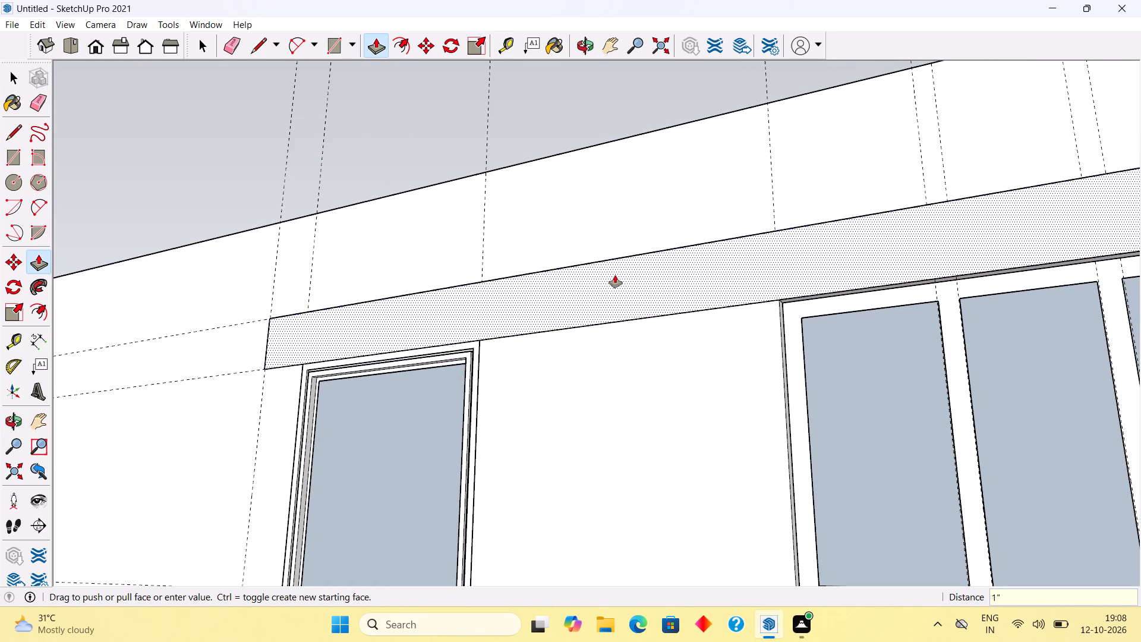
Pull the band's end face out 2" at the wall's window end.
scroll(427, 188, "down", 4)
scroll(444, 297, "down", 3)
middle_click_drag(957, 235, 952, 238)
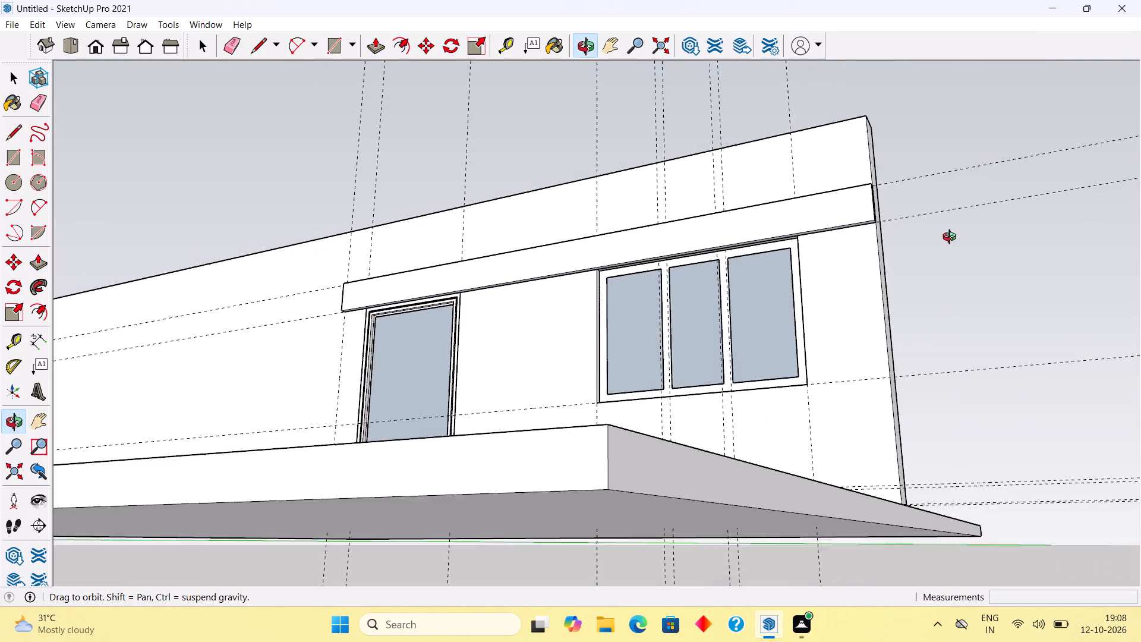
middle_click_drag(952, 238, 676, 381)
scroll(679, 303, "up", 4)
left_click(689, 290)
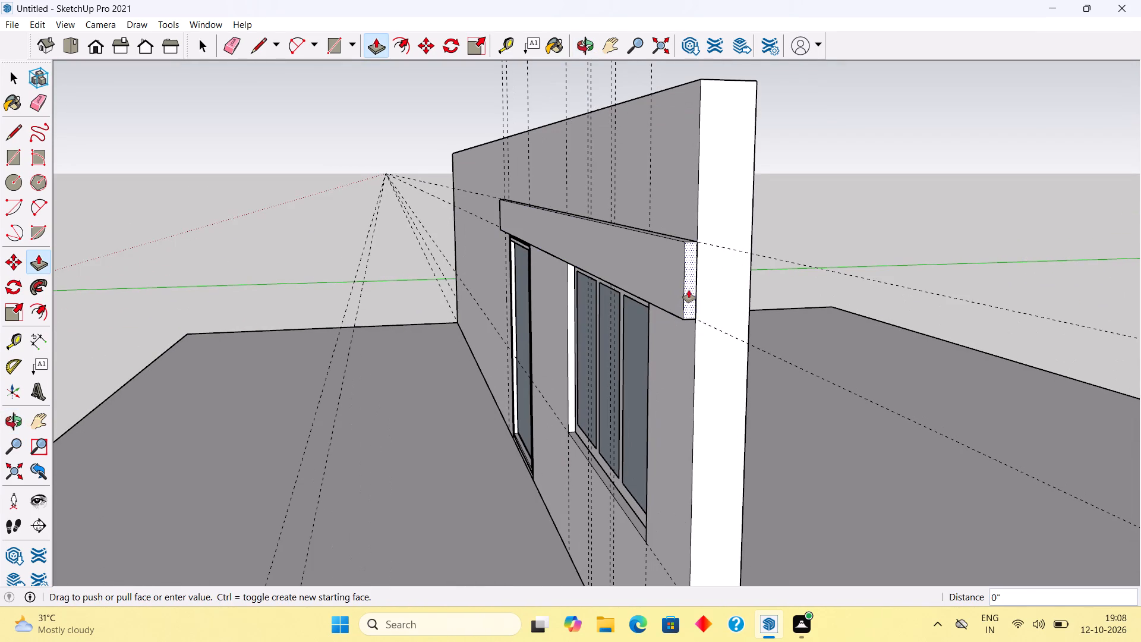
type("2\"")
key("Return")
key("space")
Group all the geometry of the projecting band above the door and window.
scroll(705, 301, "down", 6)
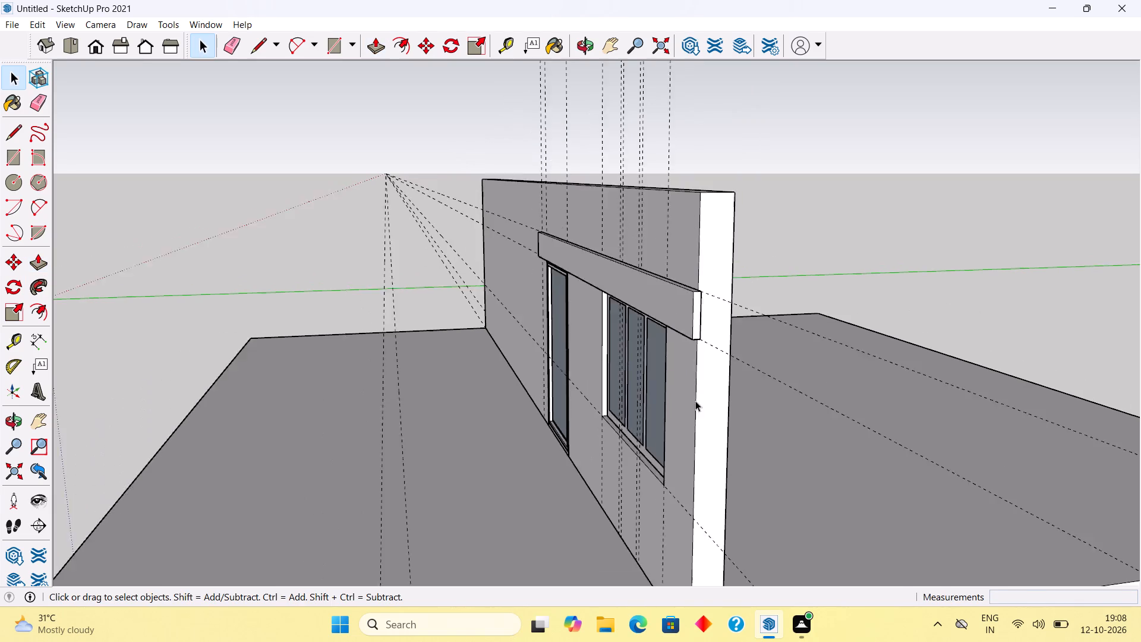
scroll(695, 401, "down", 2)
scroll(645, 401, "down", 5)
middle_click_drag(698, 440, 474, 433)
scroll(484, 407, "down", 4)
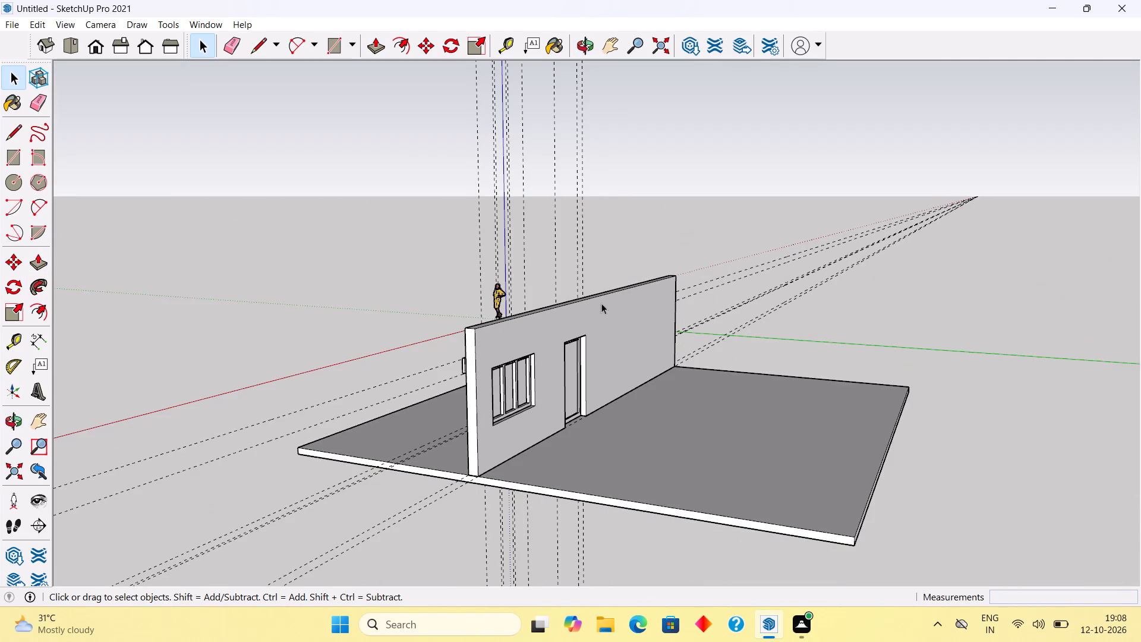
middle_click_drag(436, 402, 804, 389)
scroll(723, 346, "up", 2)
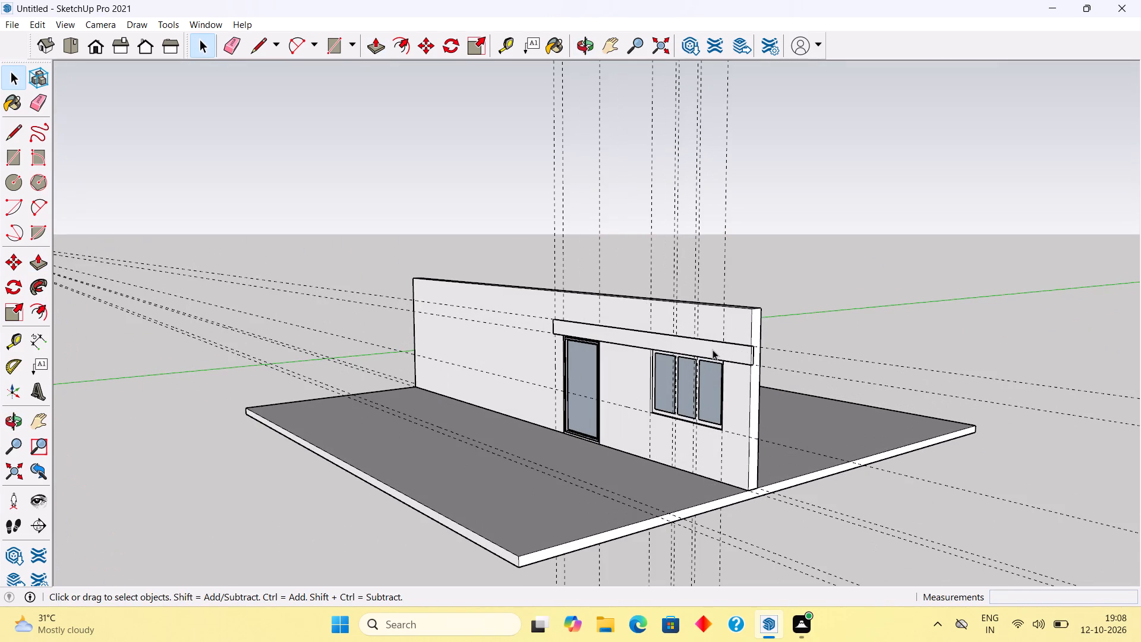
triple_click(713, 350)
right_click(713, 350)
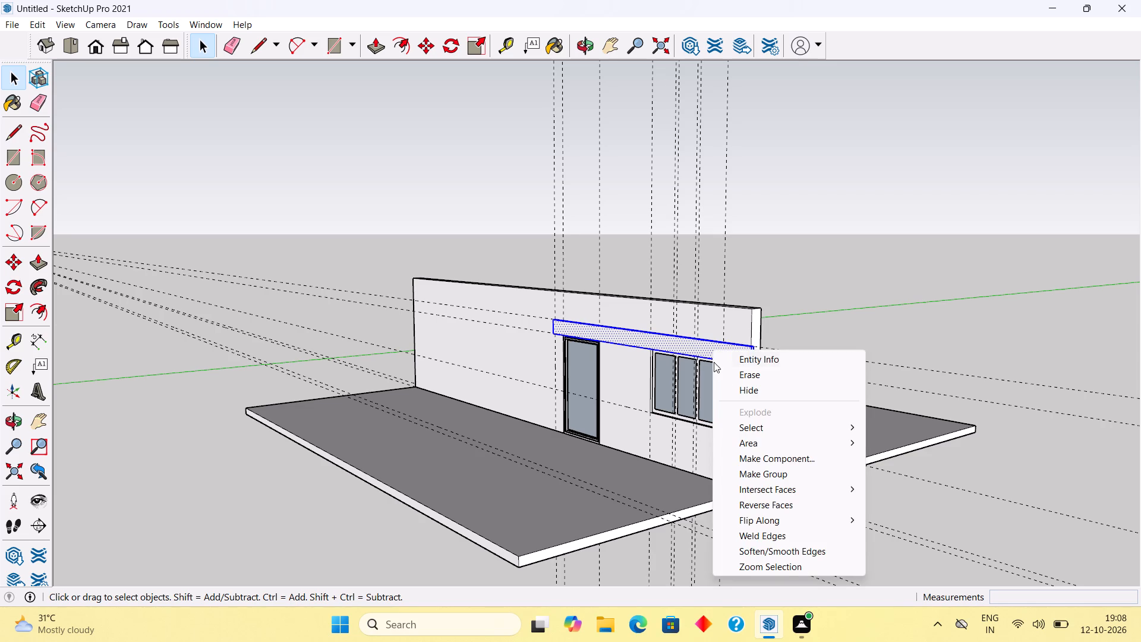
left_click(770, 478)
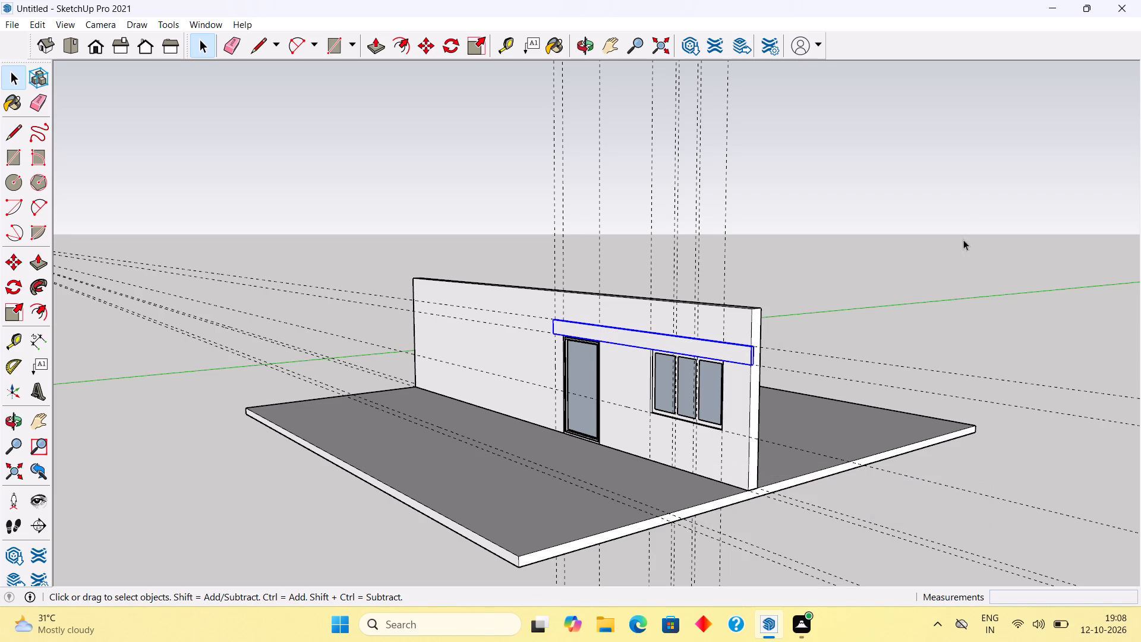
left_click(970, 218)
Push the slab's long edge face in by 8' on the side of the wall without the projecting band.
middle_click_drag(743, 410, 504, 417)
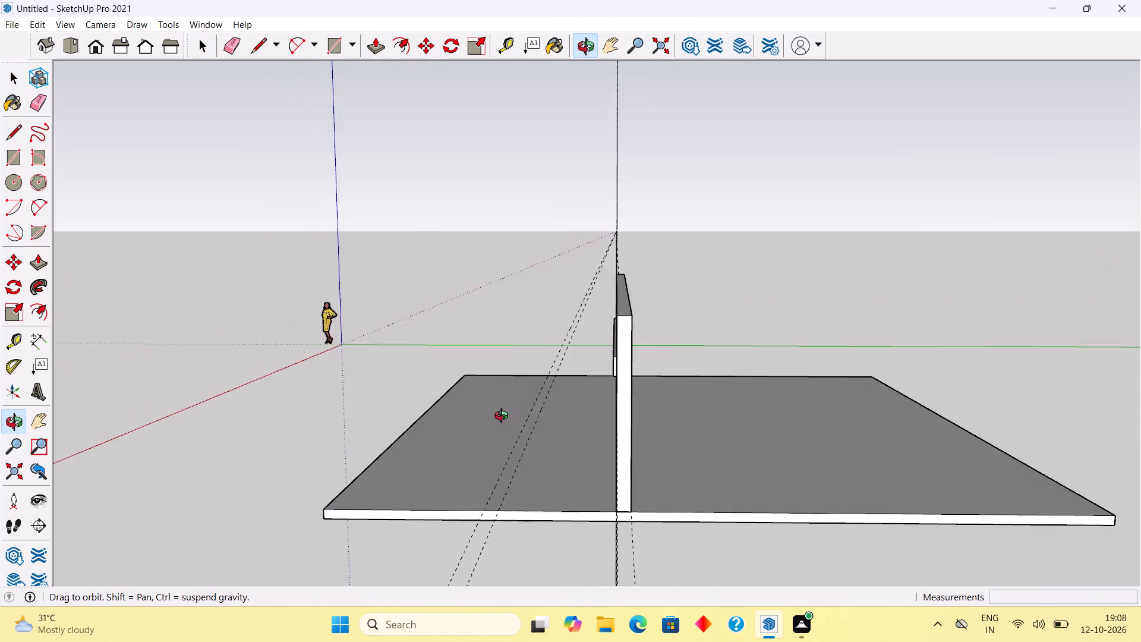
middle_click_drag(504, 417, 494, 457)
scroll(688, 391, "up", 1)
scroll(716, 340, "down", 6)
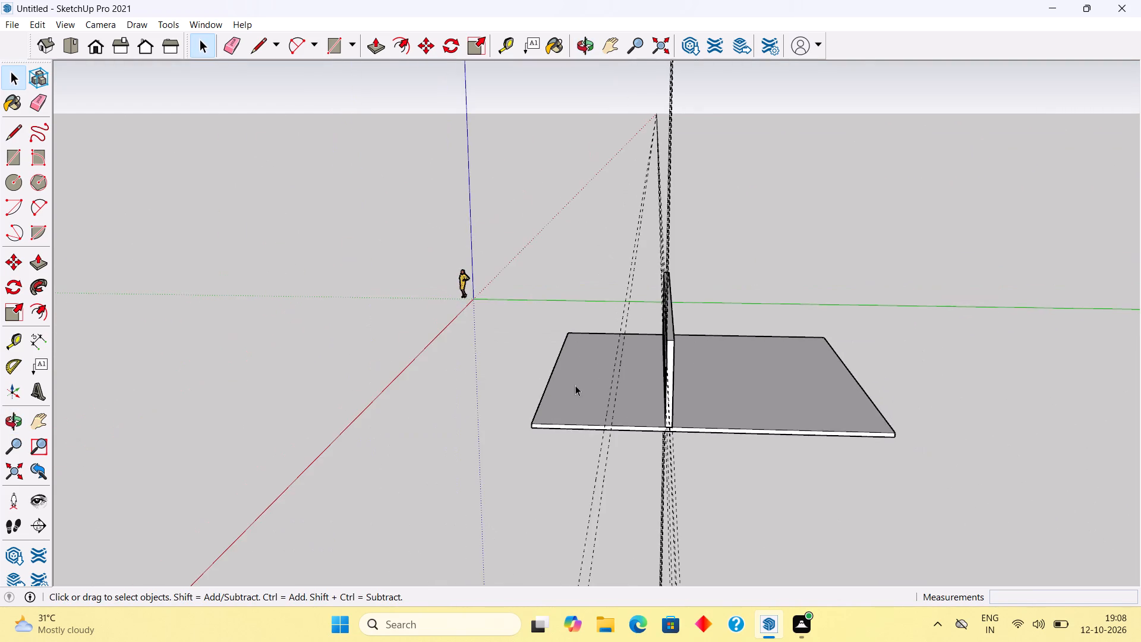
middle_click_drag(553, 382, 279, 342)
scroll(782, 502, "up", 5)
triple_click(752, 423)
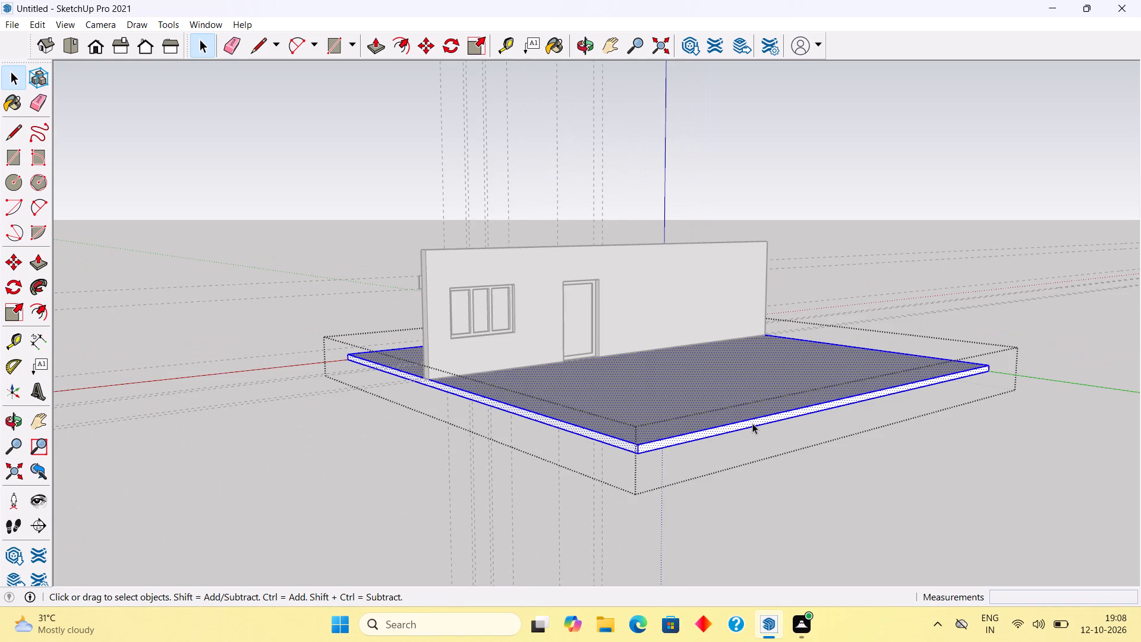
key("p")
left_click(745, 426)
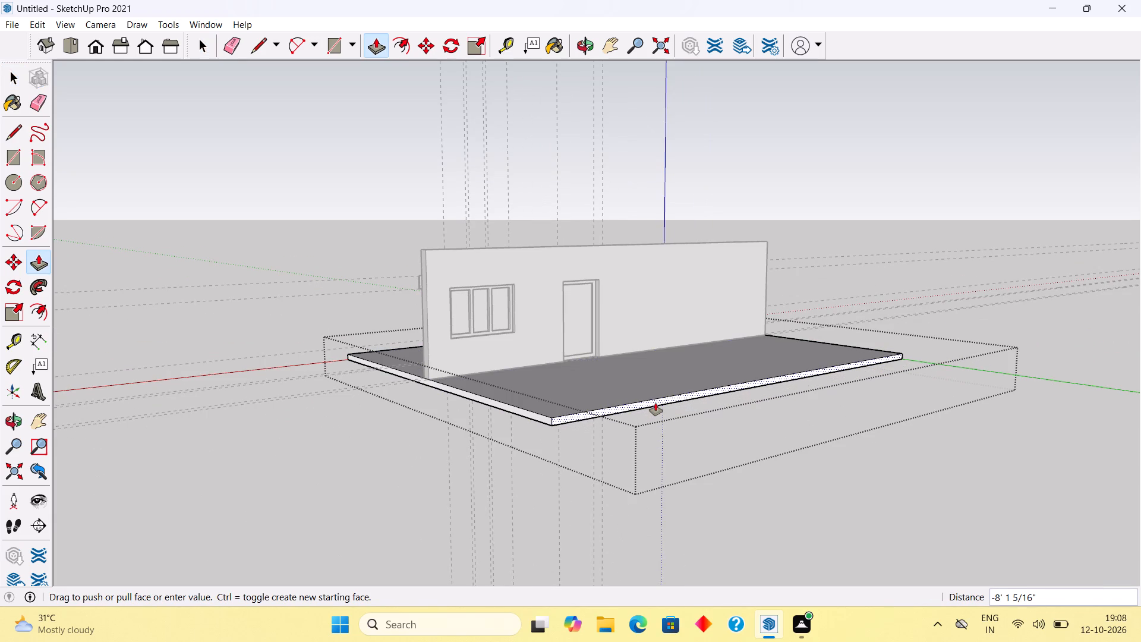
key("7")
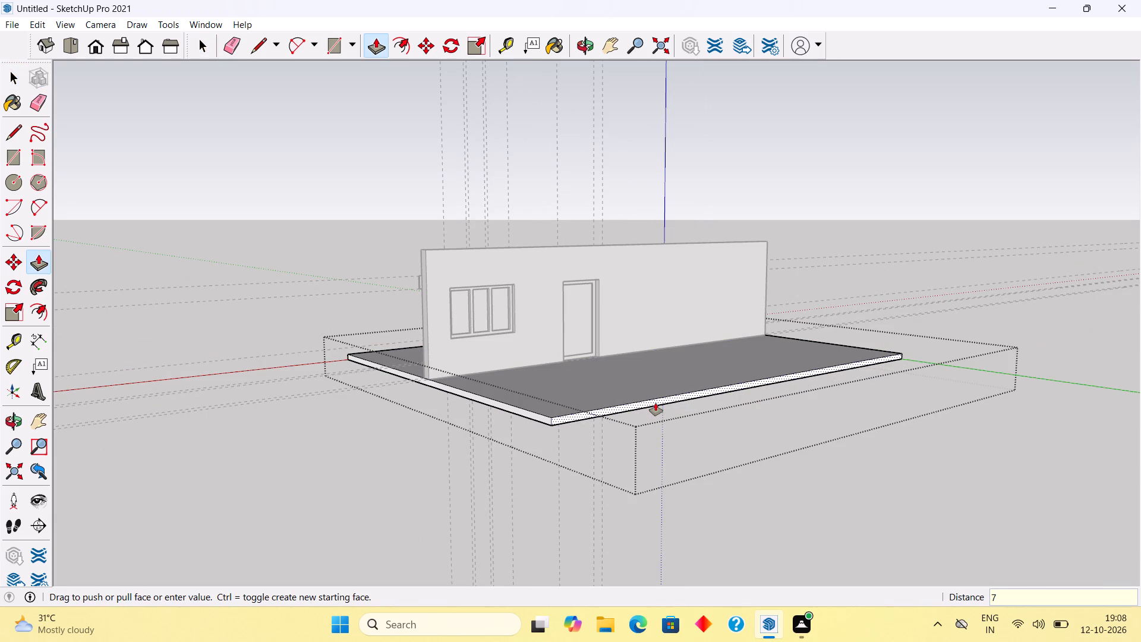
key("BackSpace")
type("8'")
key("Return")
key("space")
left_click(708, 473)
Place a guide on the slab 15' from the wall's base, parallel to the wall on the side without the band.
middle_click_drag(557, 393, 699, 527)
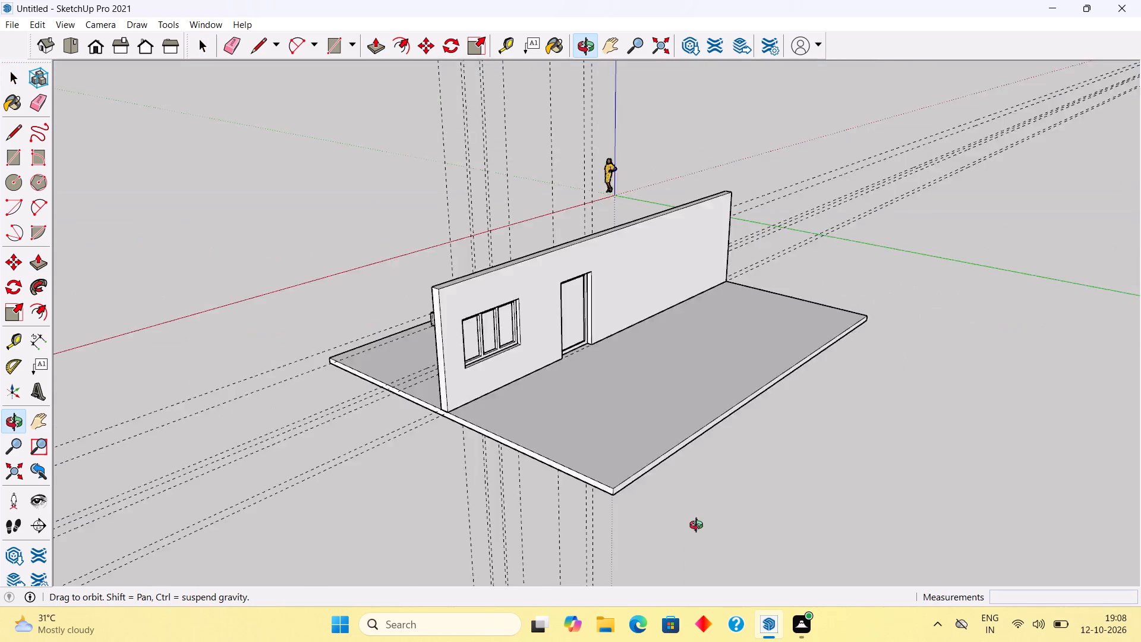
middle_click_drag(699, 527, 727, 550)
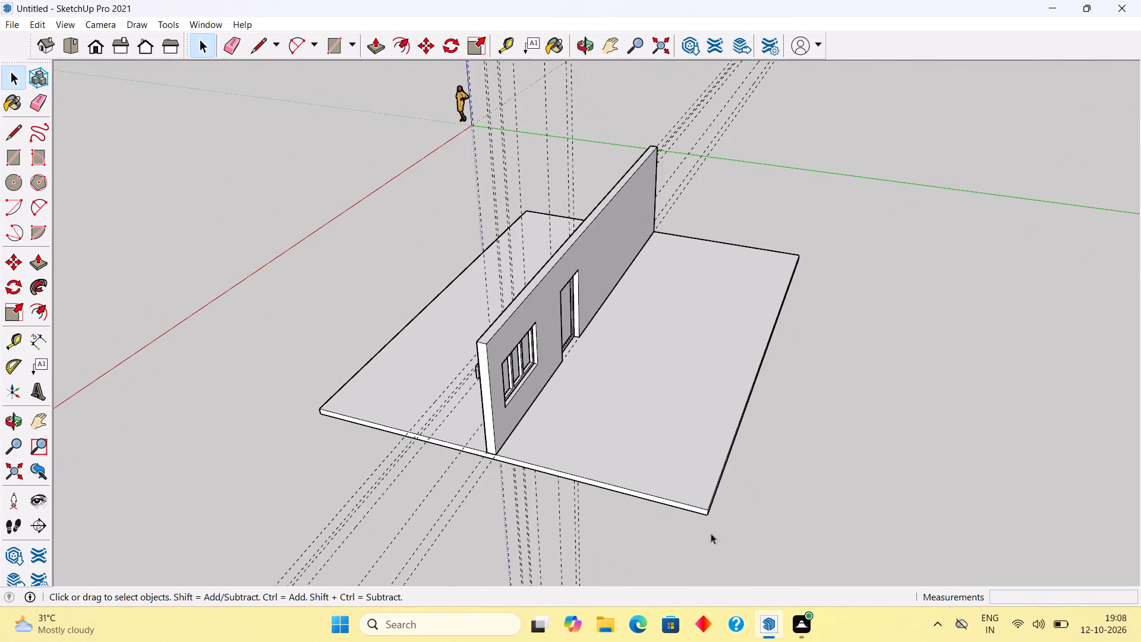
scroll(605, 480, "up", 3)
key("t")
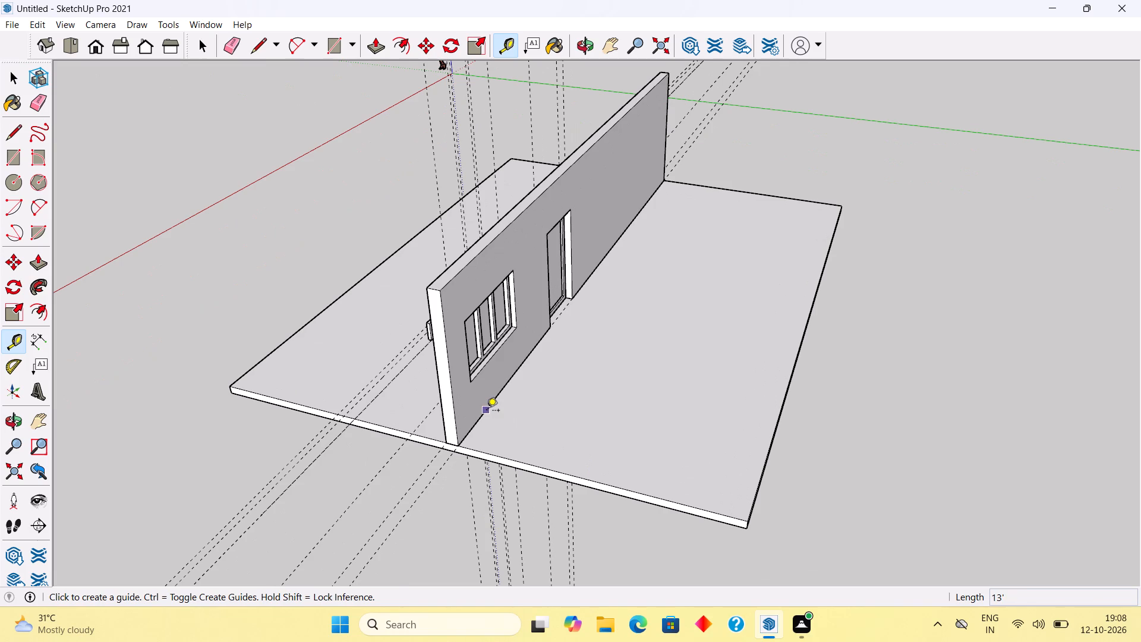
left_click(487, 411)
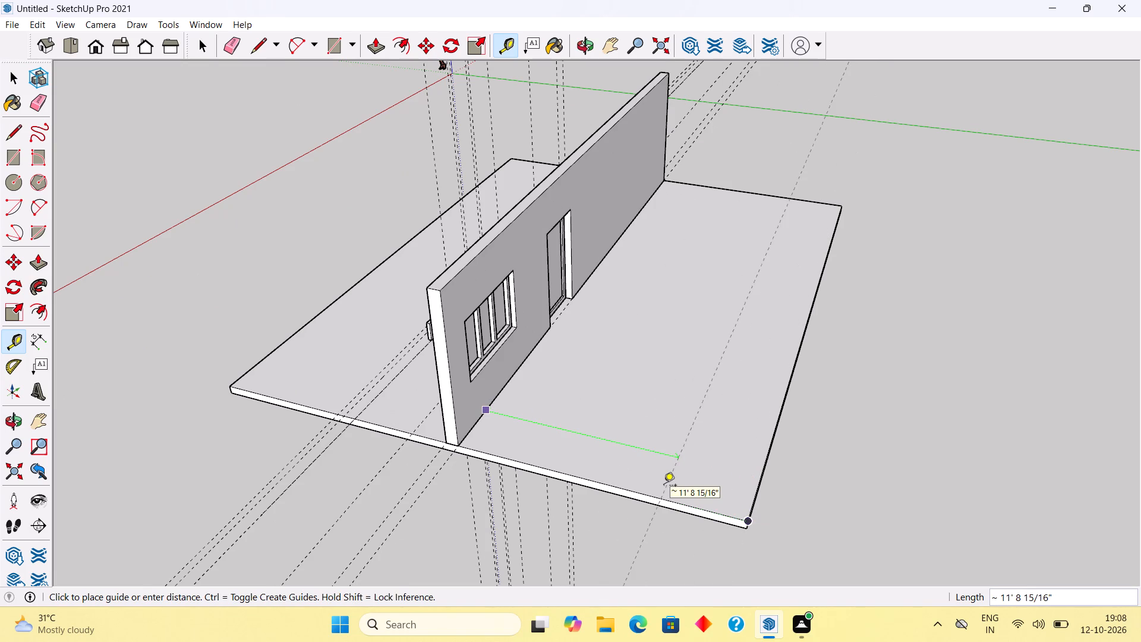
type("15'")
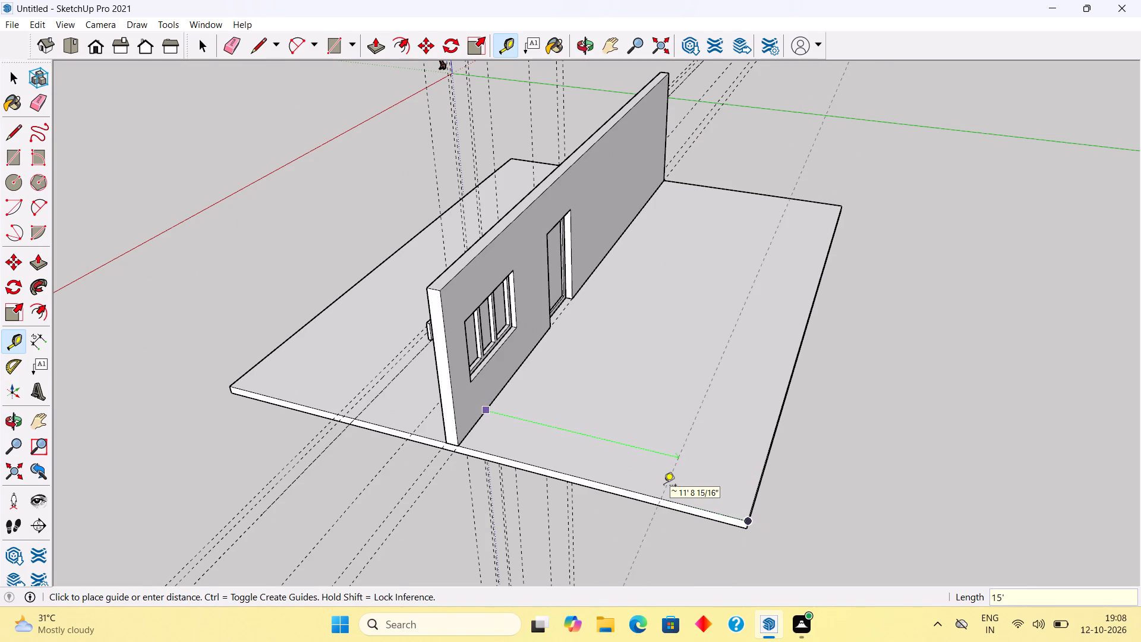
key("Return")
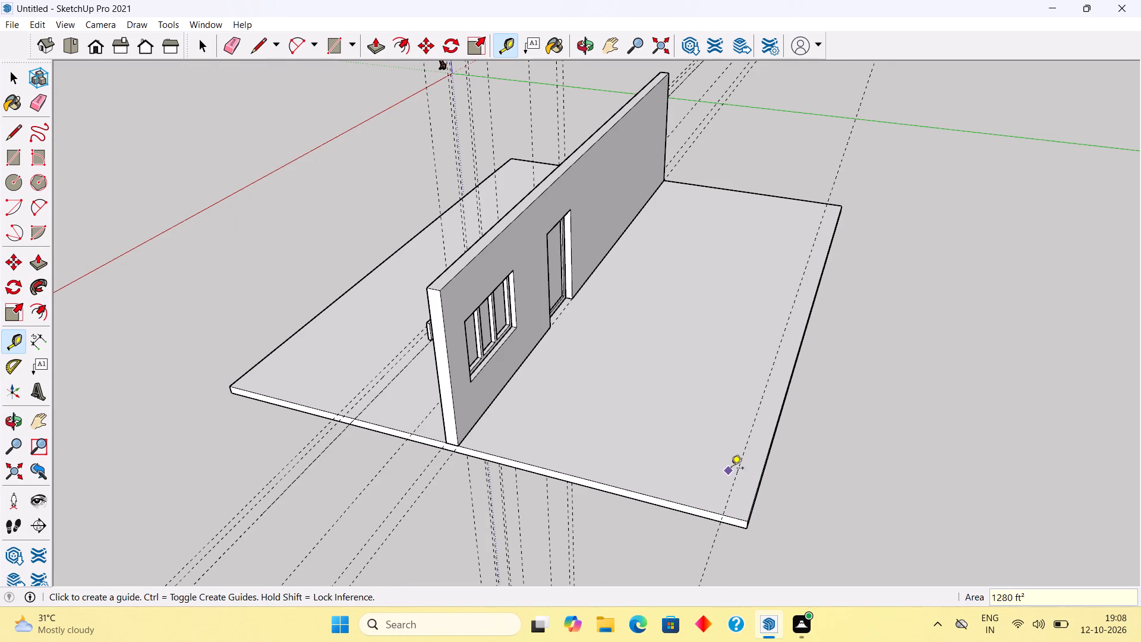
Add a parallel guide 9" from the slab-edge guide, offset towards the wall.
left_click(743, 458)
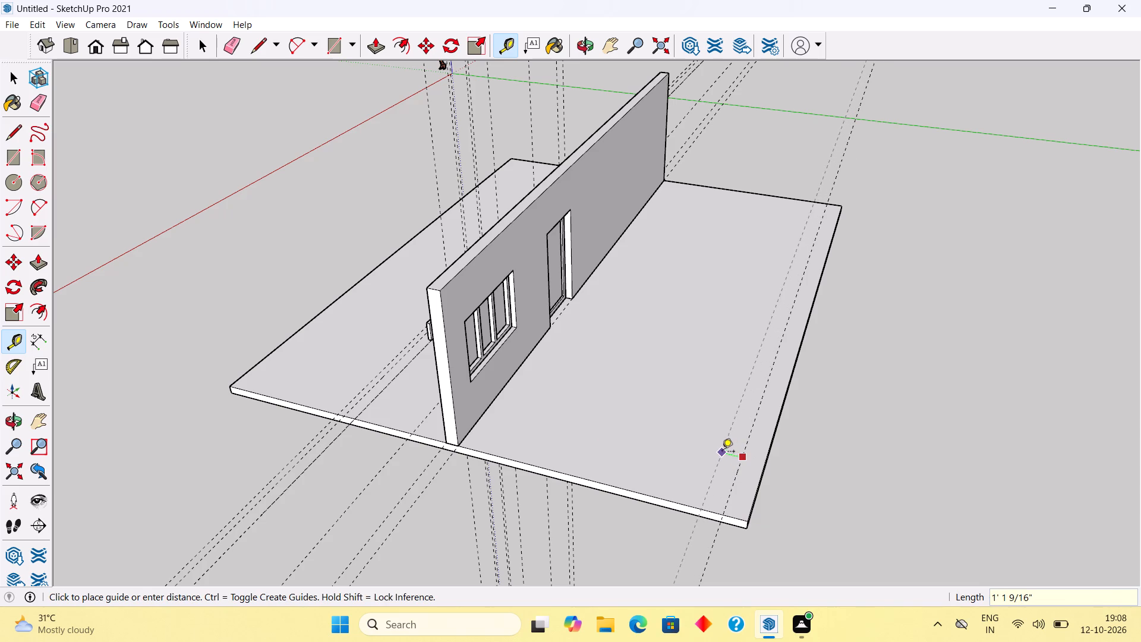
type("9\"")
key("Return")
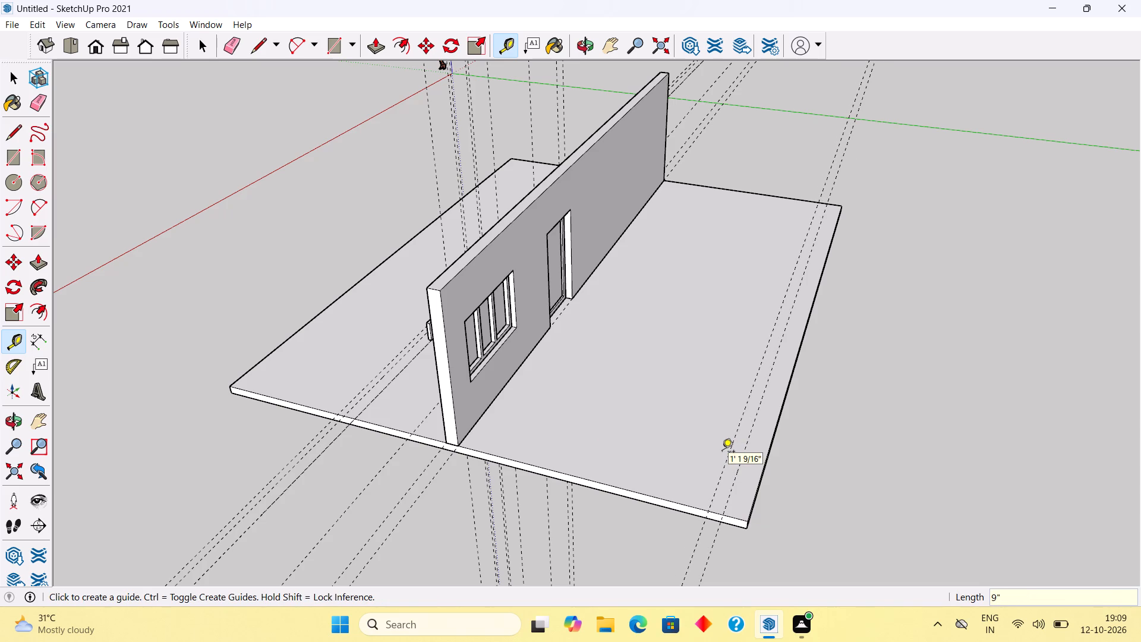
key("space")
Push the slab's long edge face in by 1' 3" to the outer guide parallel to the wall.
middle_click_drag(810, 492, 679, 436)
scroll(670, 449, "up", 5)
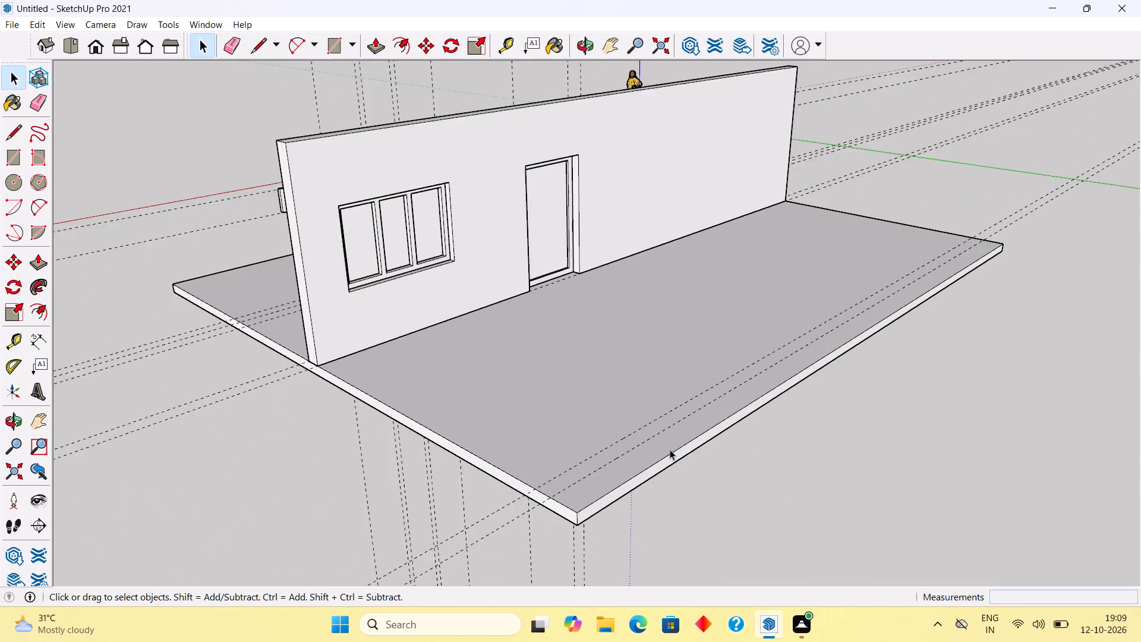
triple_click(669, 465)
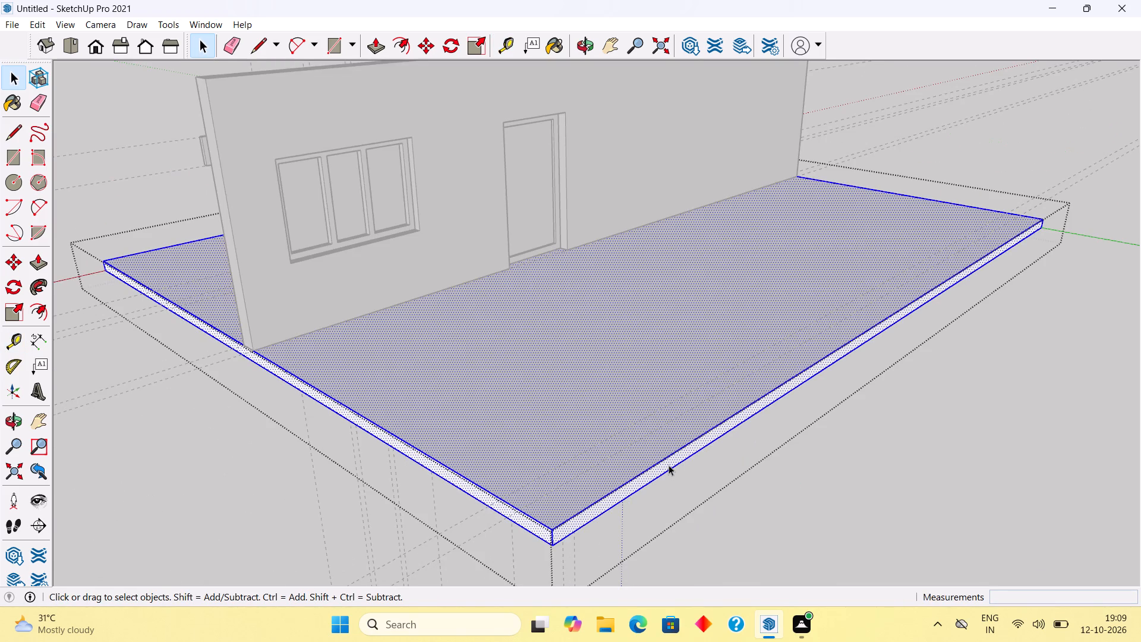
key("p")
left_click(669, 465)
left_click(668, 421)
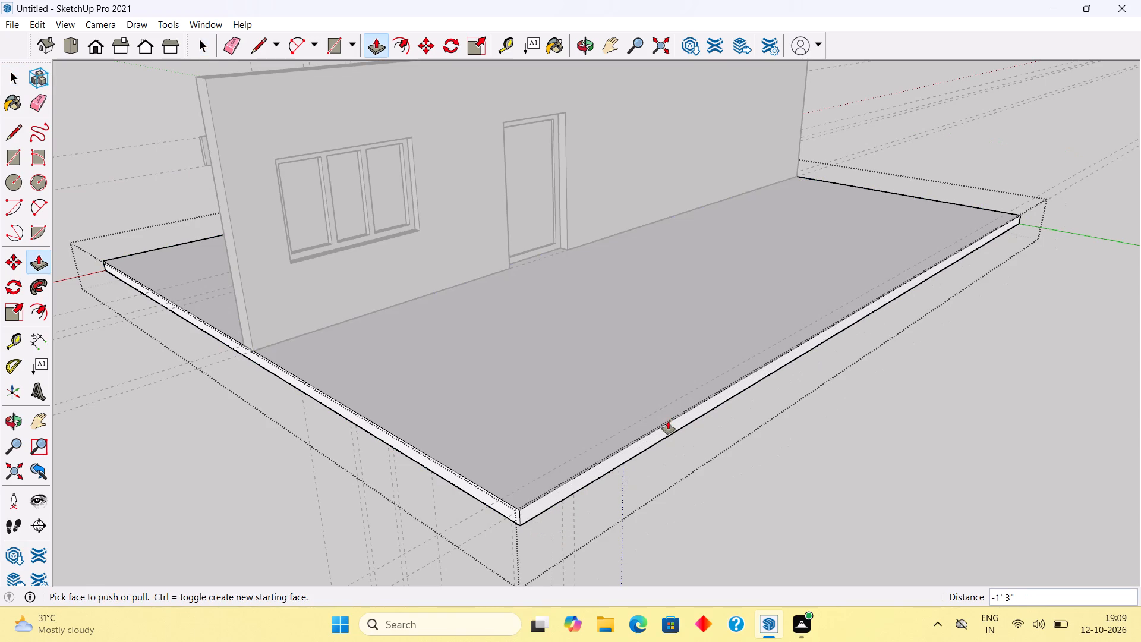
key("space")
left_click(800, 503)
Draw a 9" by 40' rectangle on the slab between the 9" guide and the long edge opposite the wall.
scroll(799, 417, "down", 3)
middle_click_drag(839, 386, 581, 454)
scroll(583, 452, "down", 4)
middle_click_drag(557, 395, 570, 481)
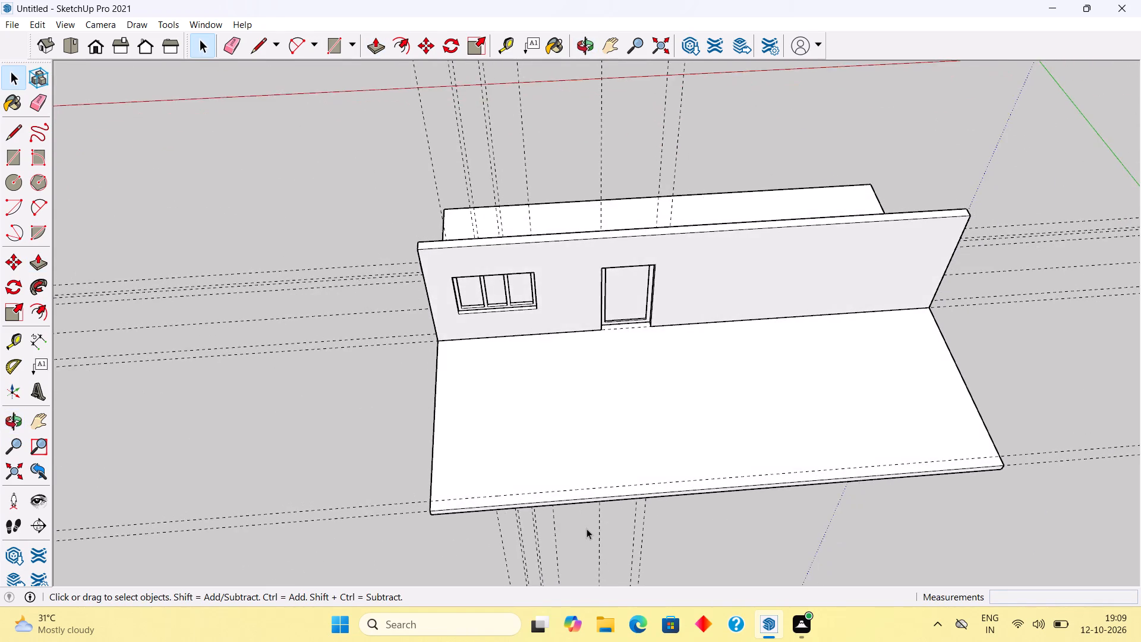
scroll(587, 528, "up", 4)
scroll(736, 515, "down", 3)
scroll(1114, 489, "up", 4)
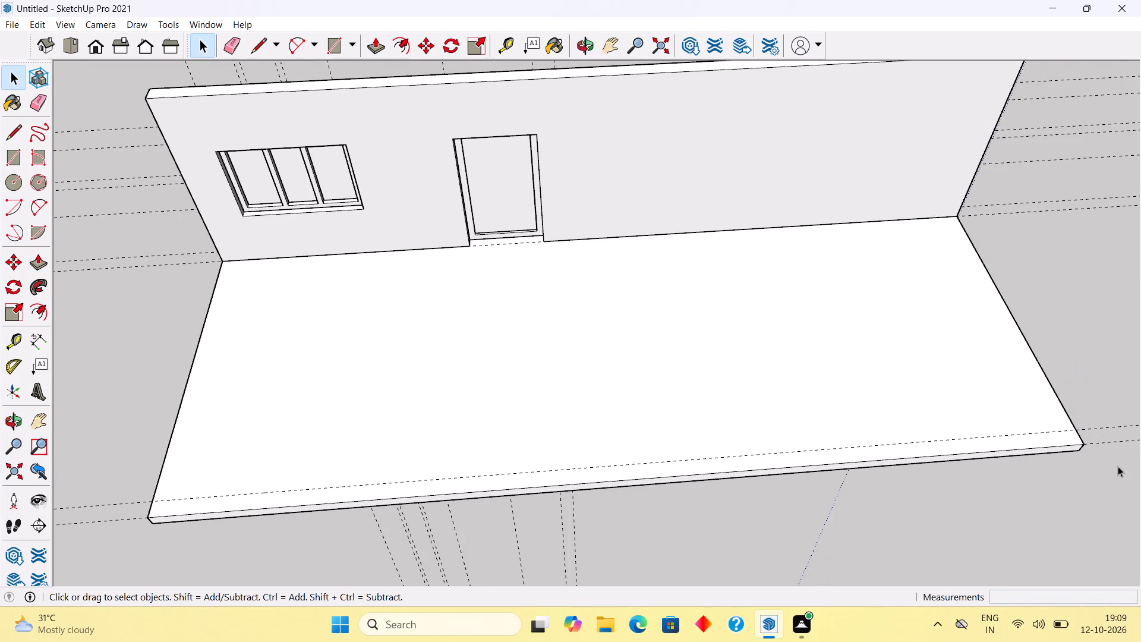
key("r")
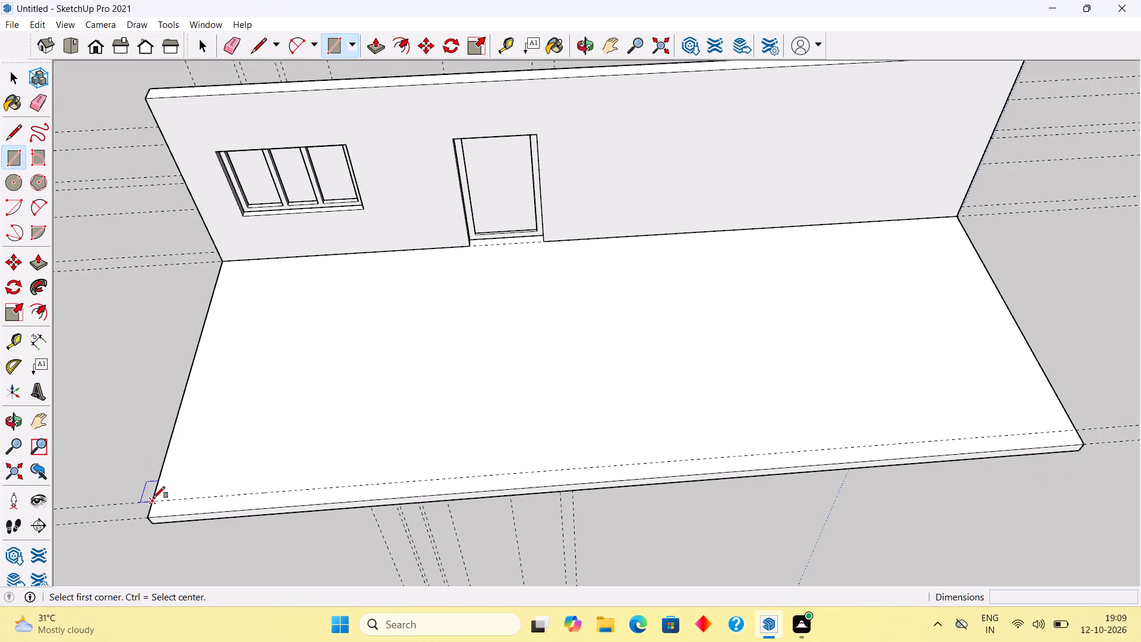
left_click(153, 498)
scroll(364, 487, "down", 2)
scroll(749, 471, "up", 3)
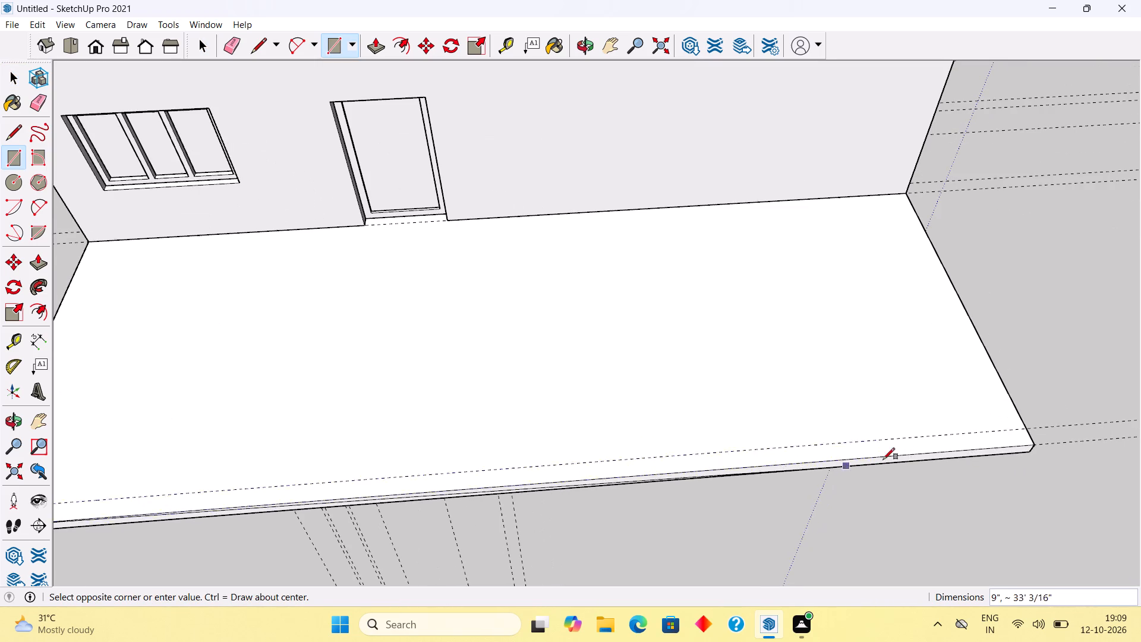
left_click(1031, 443)
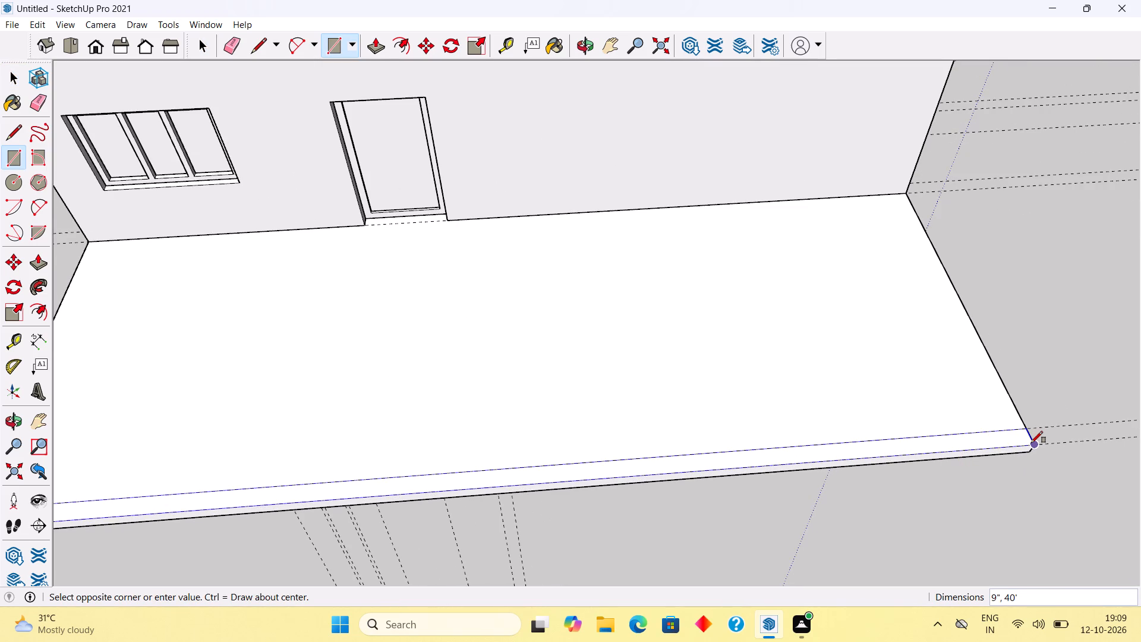
Pull the 9" by 40' strip up 10' to form a second wall.
key("p")
left_click(978, 442)
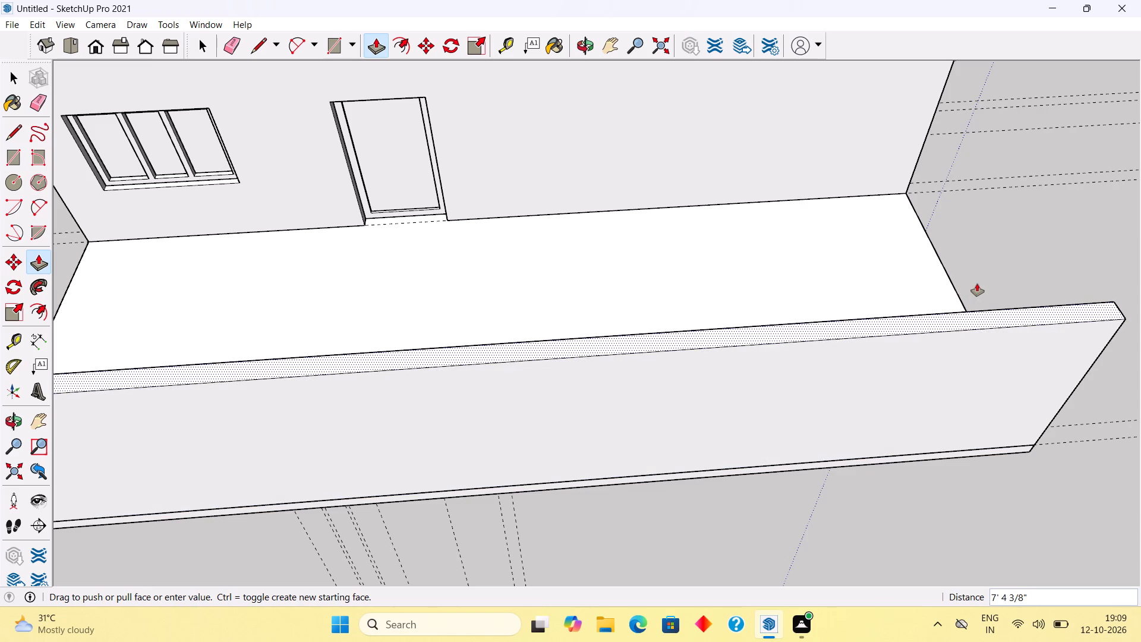
type("10'")
key("Return")
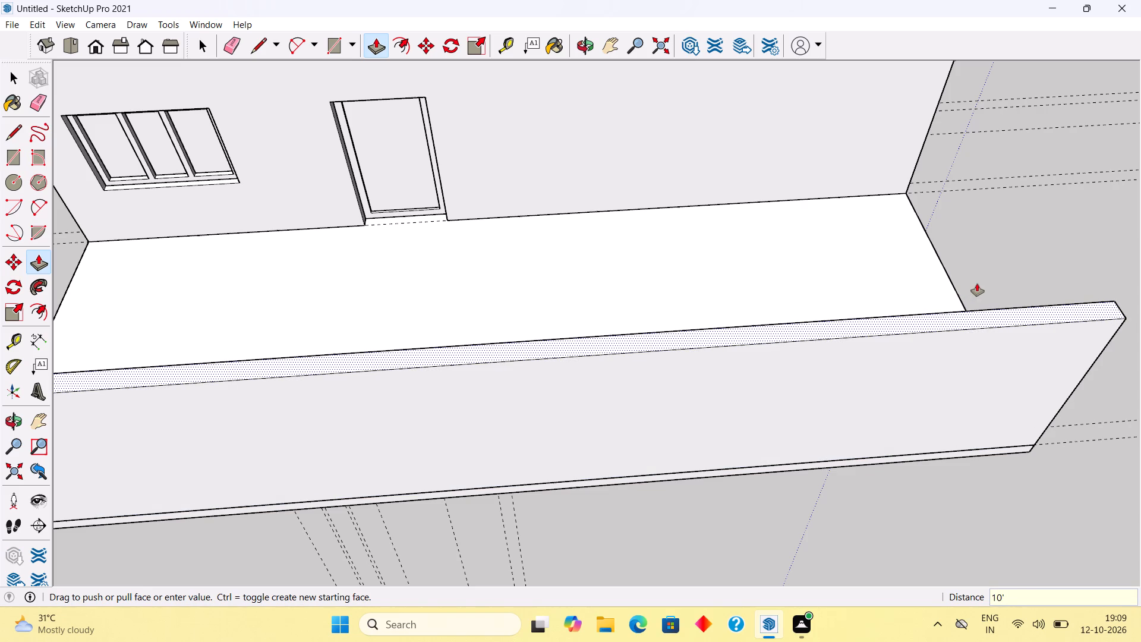
key("space")
Group all the geometry of the new 10' high wall.
scroll(977, 284, "down", 8)
middle_click_drag(922, 358, 904, 318)
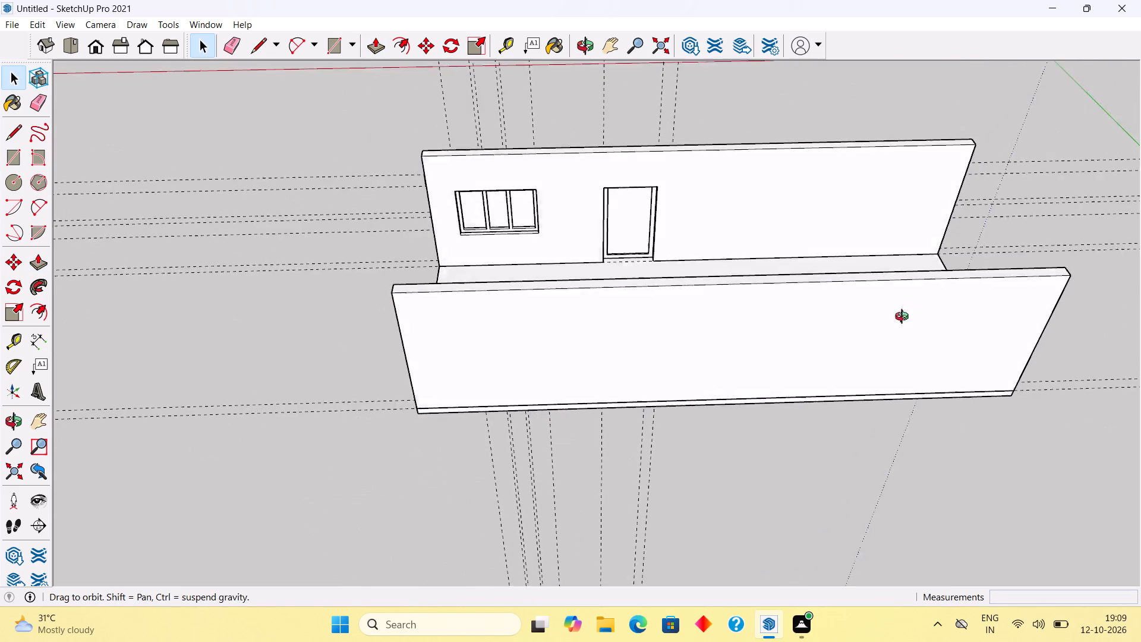
middle_click_drag(904, 318, 881, 249)
triple_click(806, 298)
right_click(806, 298)
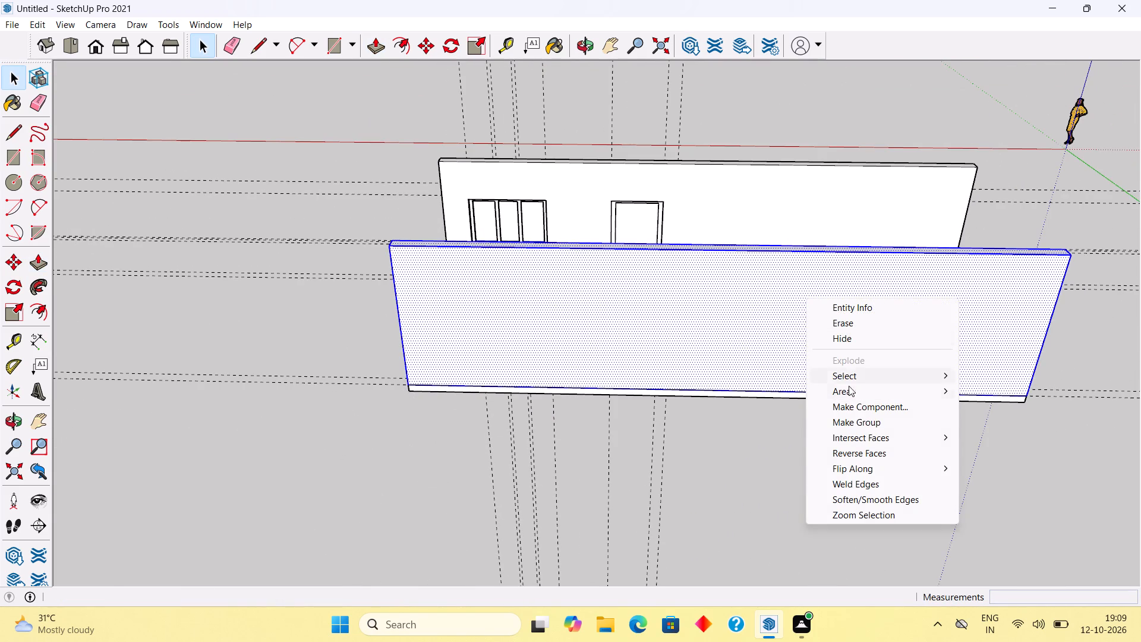
left_click(860, 420)
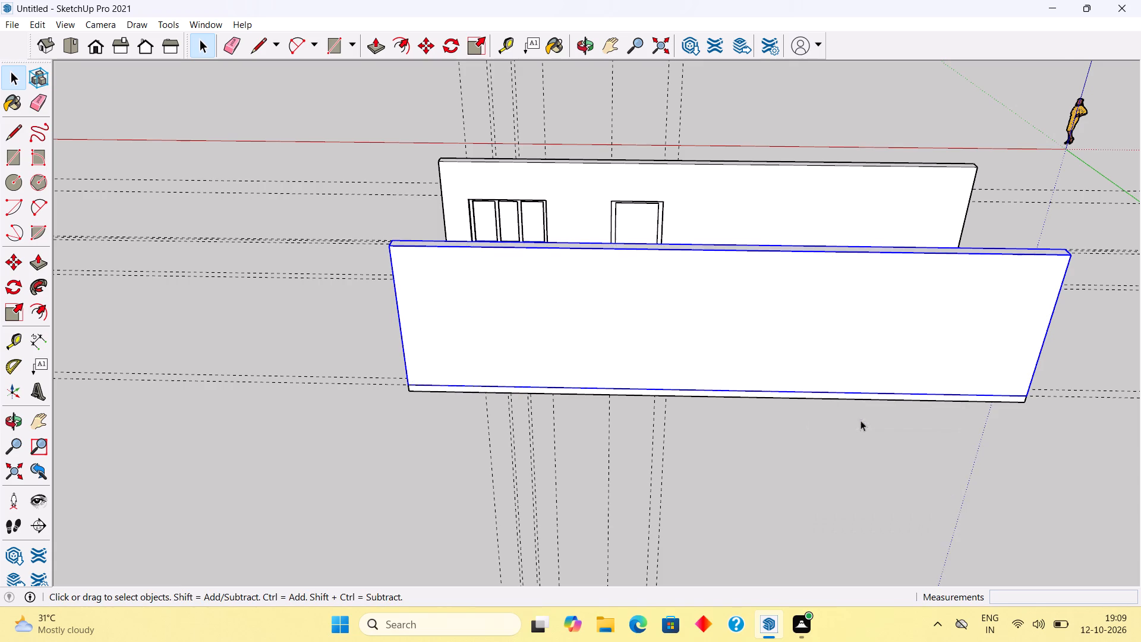
scroll(779, 420, "down", 3)
left_click(438, 360)
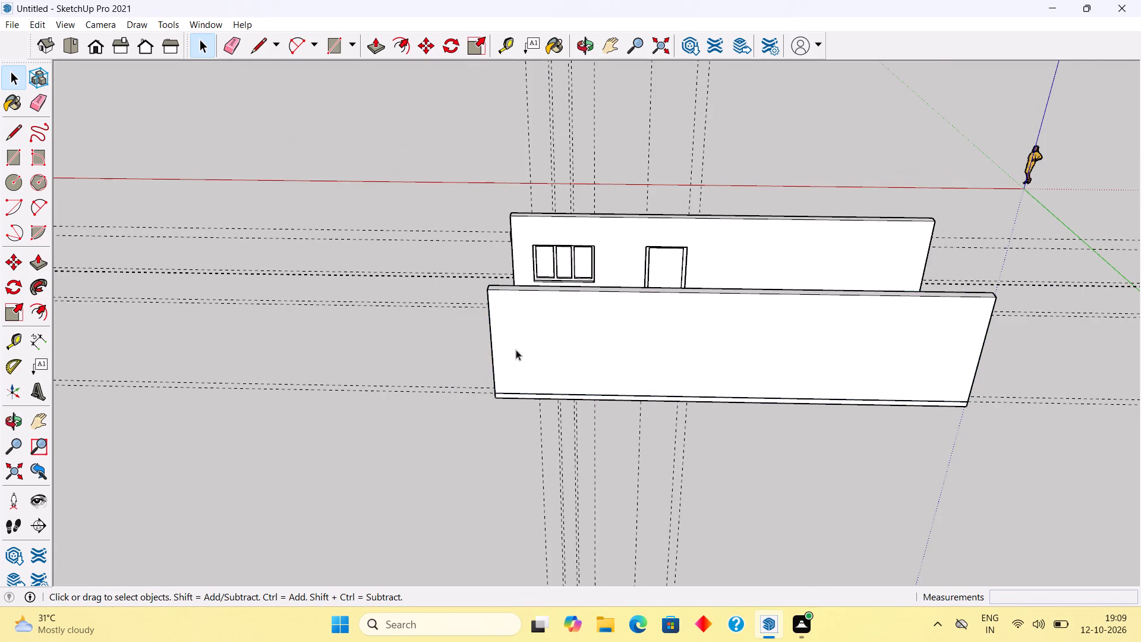
Place a guide on the slab 9" in from its short edge at the window end.
middle_click_drag(392, 310, 899, 442)
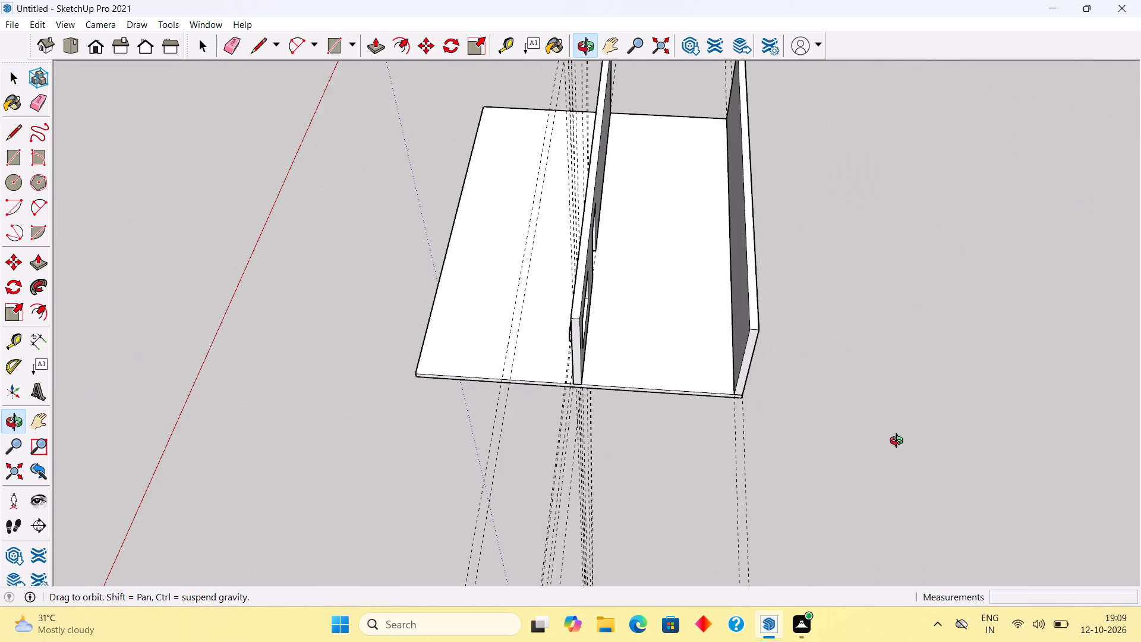
middle_click_drag(899, 442, 897, 440)
scroll(666, 380, "up", 8)
middle_click_drag(677, 354, 677, 407)
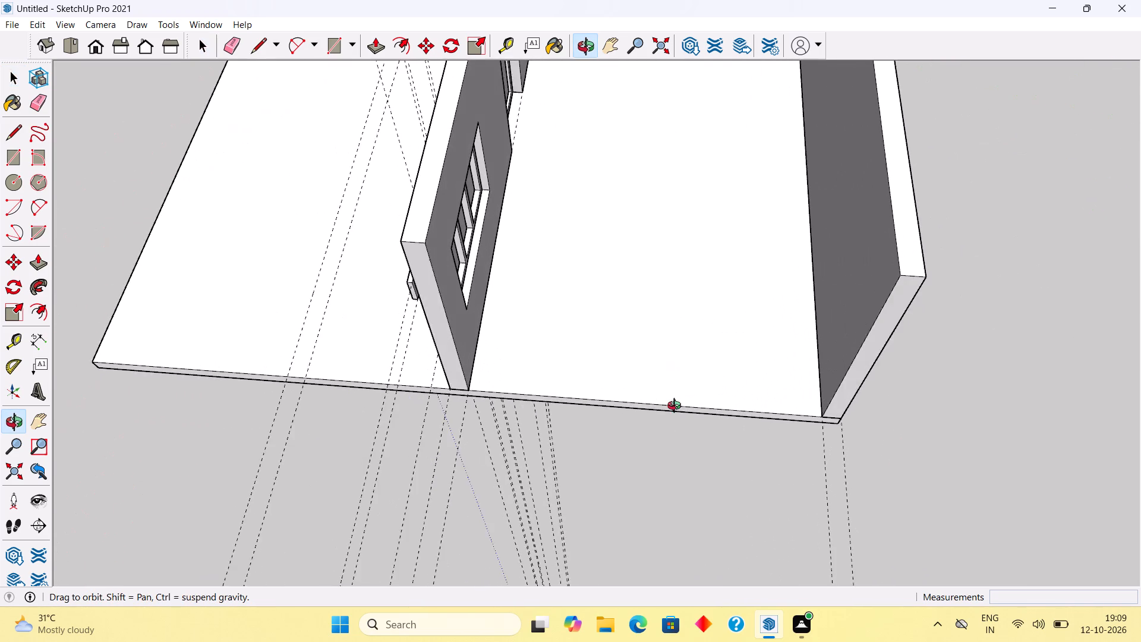
middle_click_drag(677, 407, 677, 457)
scroll(651, 403, "up", 3)
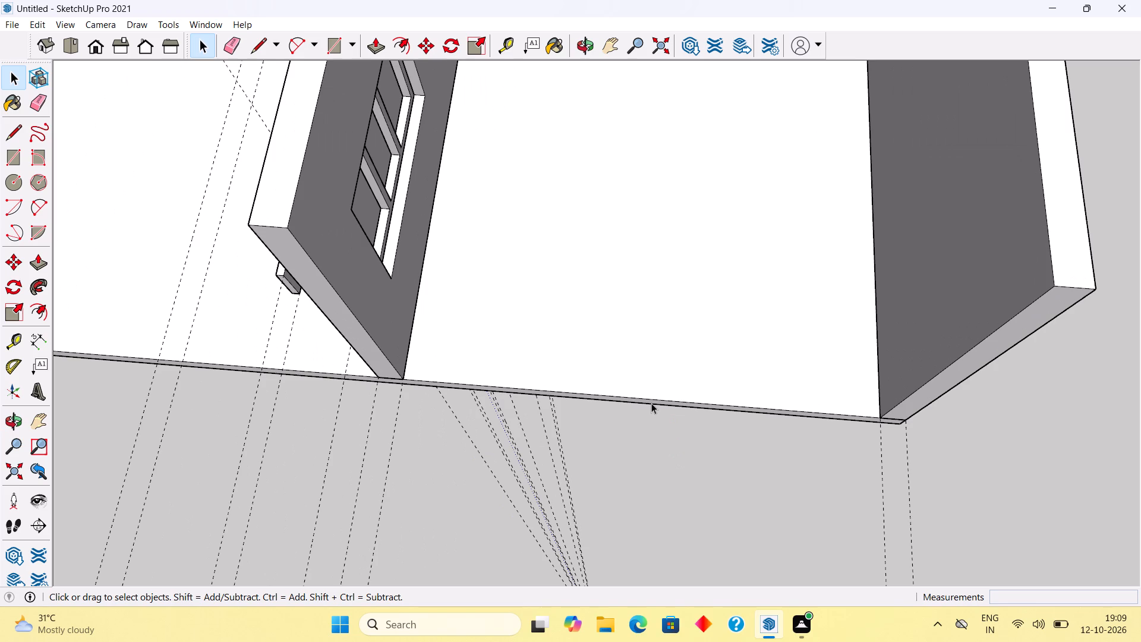
key("t")
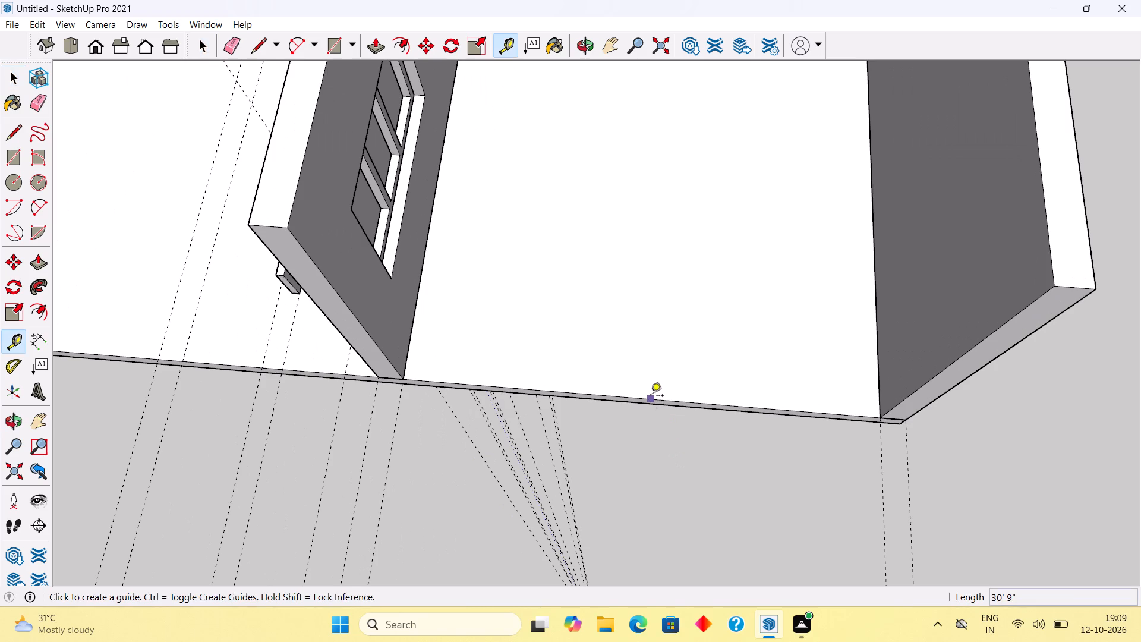
left_click(651, 396)
type("9\"")
key("Return")
Draw a 9" by 14' 3" rectangle on the slab between the two long walls at the window end.
key("r")
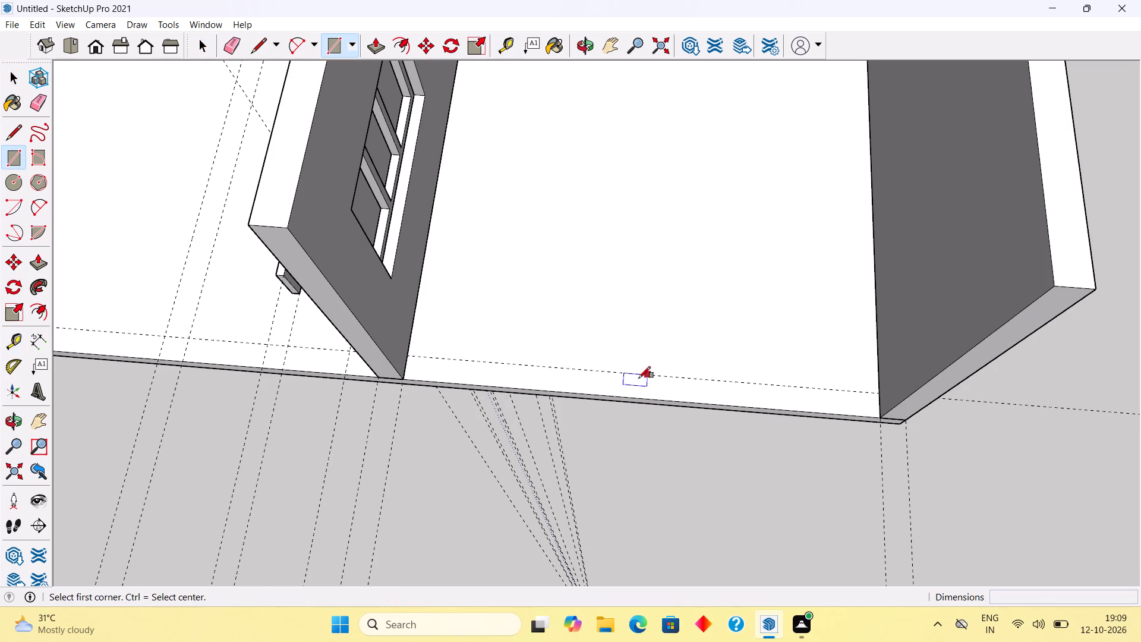
left_click(406, 357)
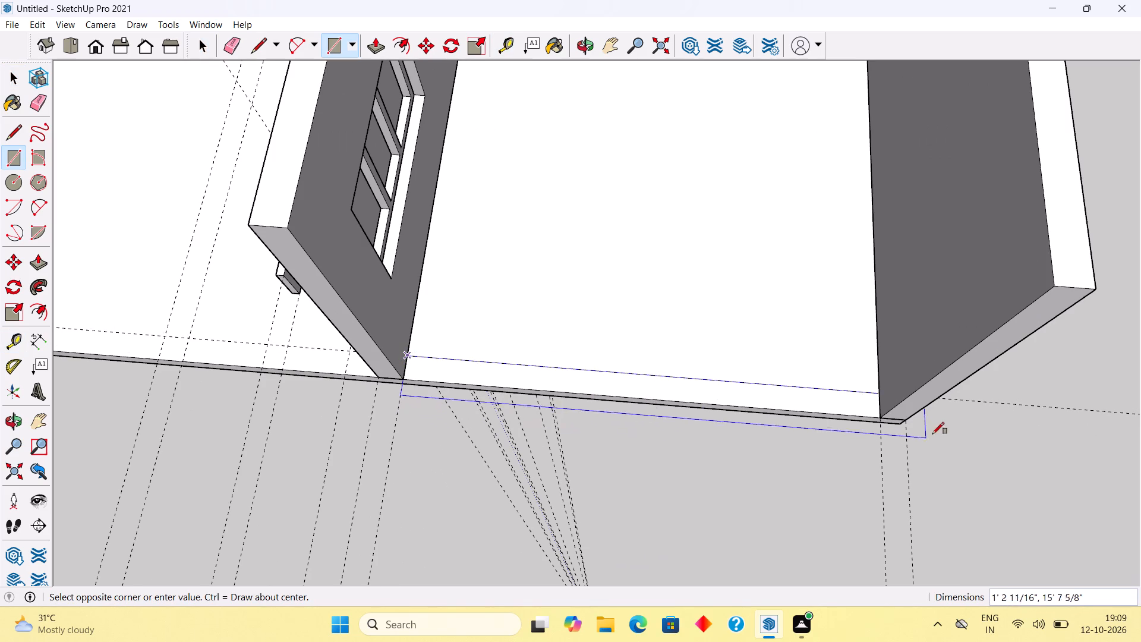
left_click(888, 413)
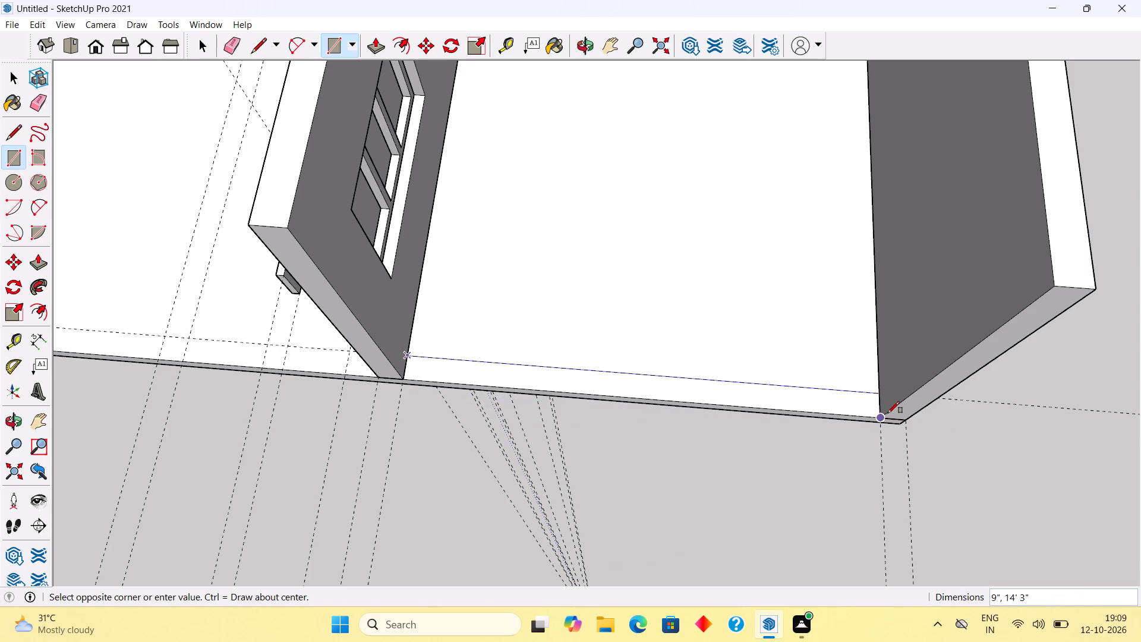
Pull the window-end strip up 10', level with the tops of the two long walls.
key("p")
left_click(852, 404)
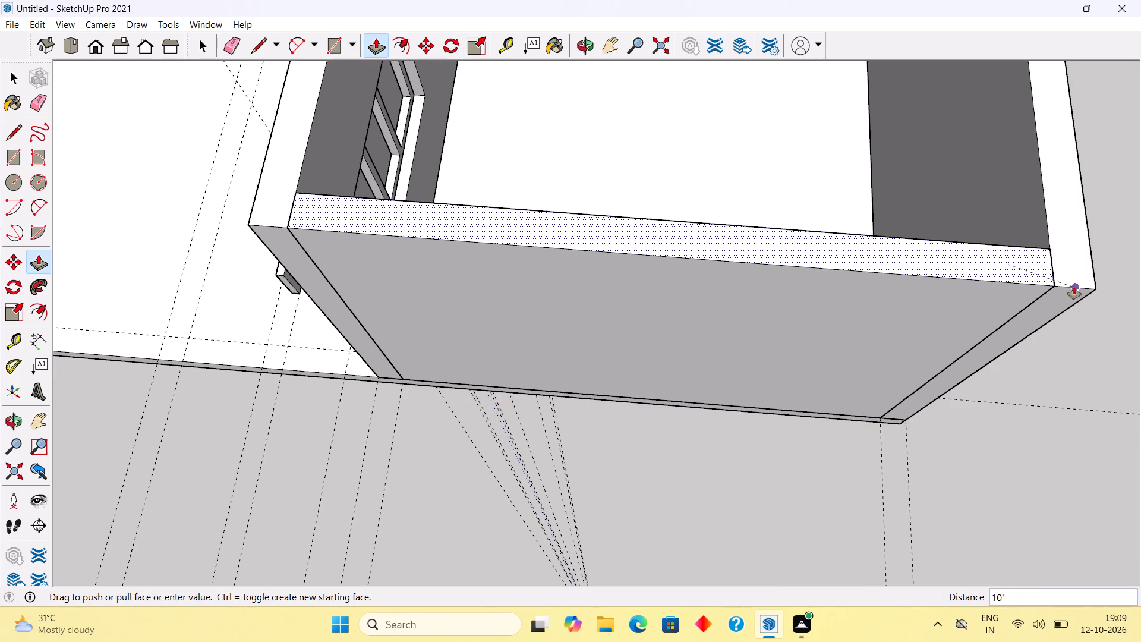
left_click(1074, 285)
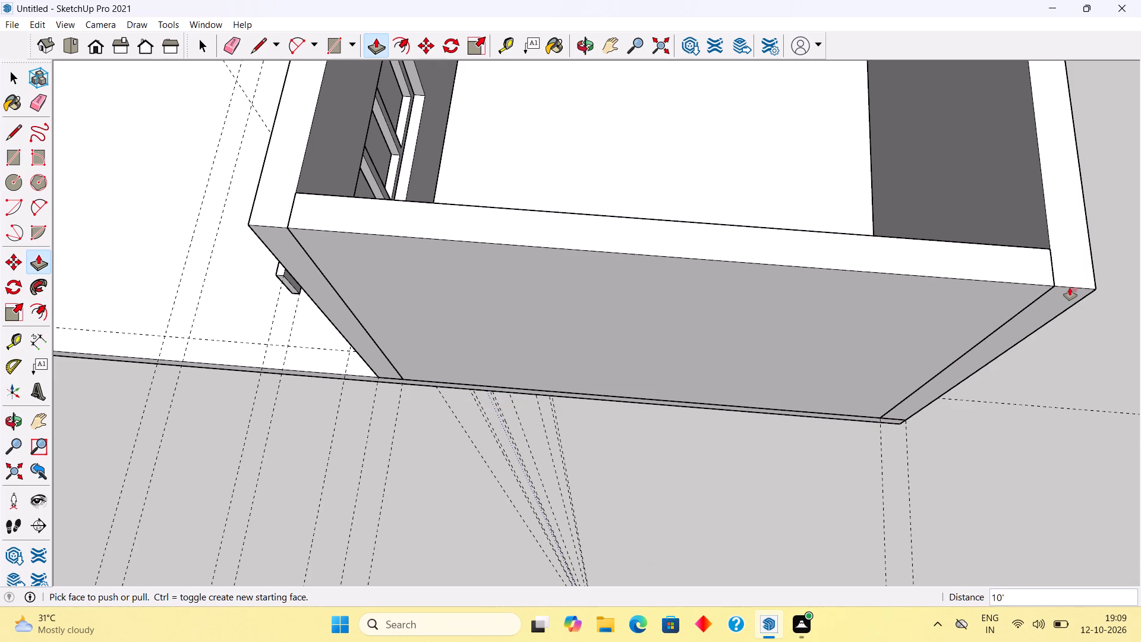
Group all the geometry of the new window-end connecting wall.
key("space")
triple_click(866, 284)
right_click(866, 284)
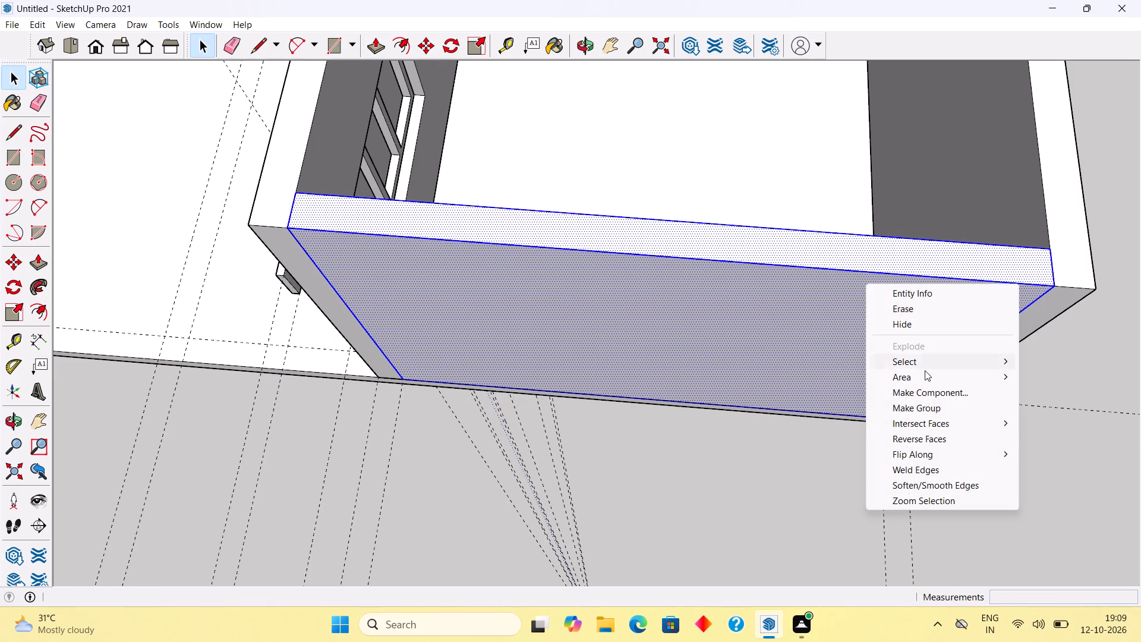
left_click(931, 407)
left_click(948, 459)
Inside the projecting band's group, draw a 1' line on its rear face along the wall's window-end edge.
middle_click_drag(936, 434, 781, 352)
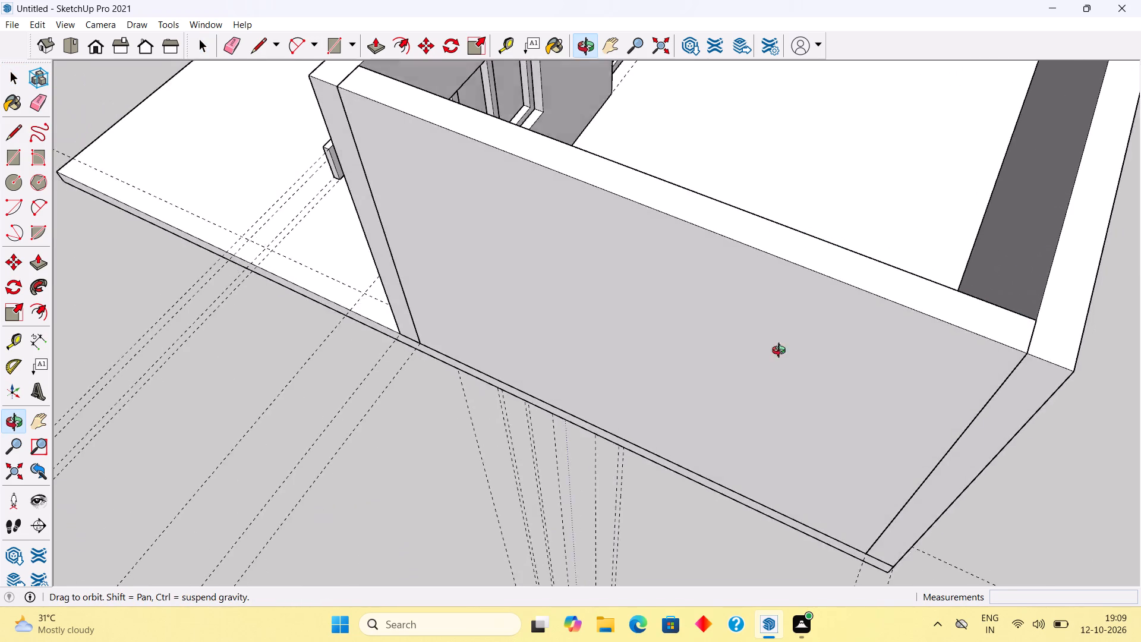
middle_click_drag(781, 352, 672, 347)
scroll(493, 203, "down", 6)
scroll(424, 105, "up", 3)
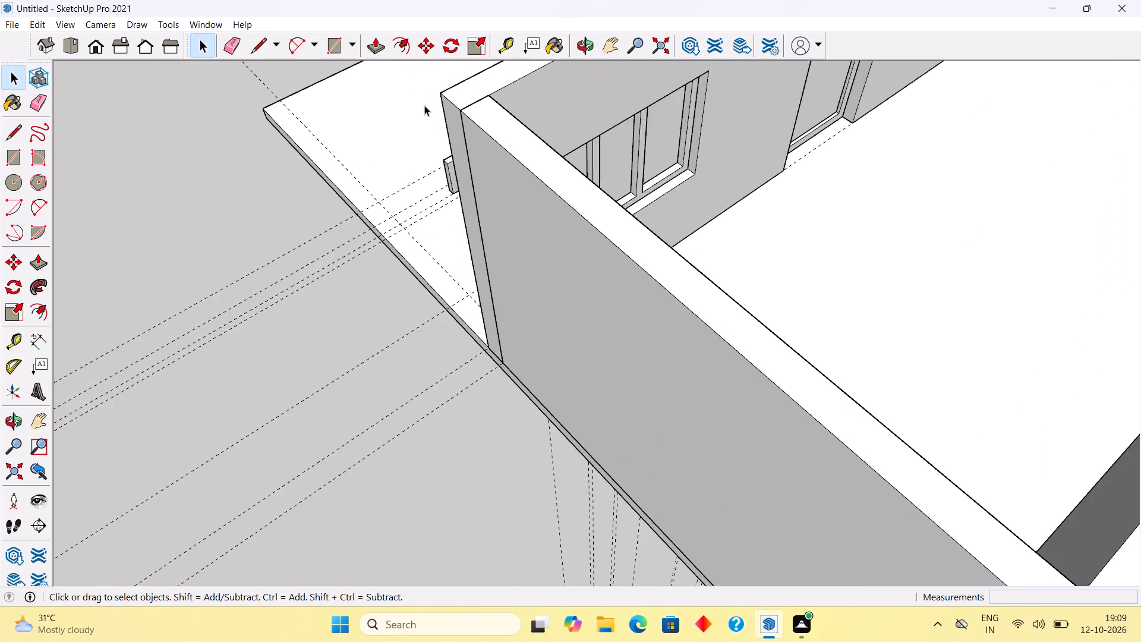
scroll(424, 105, "up", 7)
scroll(456, 200, "up", 4)
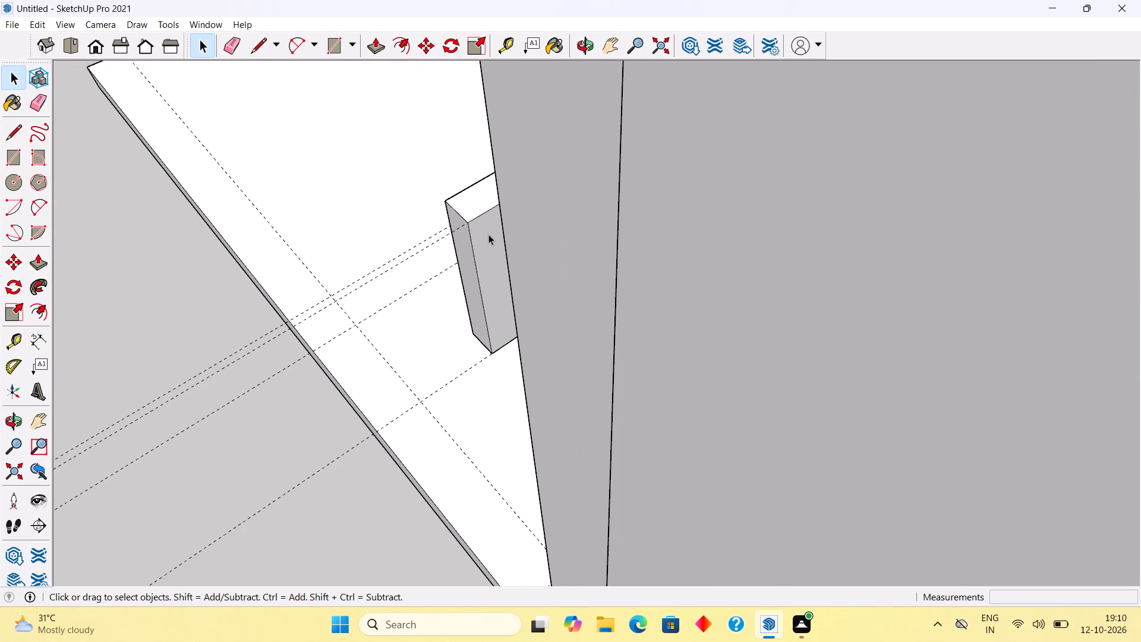
triple_click(488, 234)
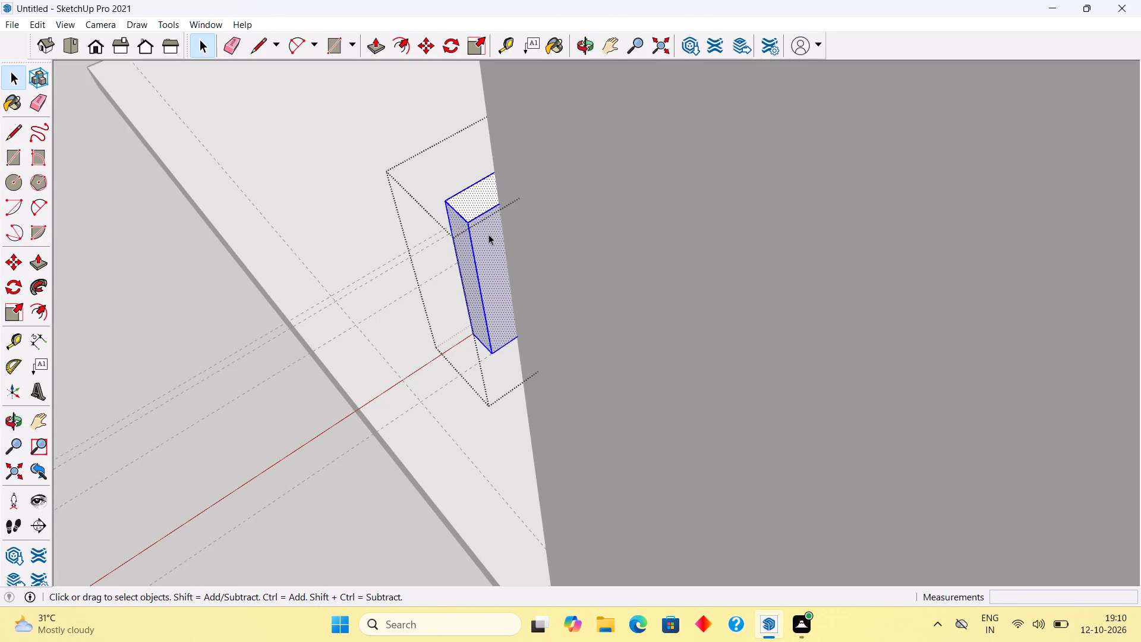
key("l")
left_click(498, 204)
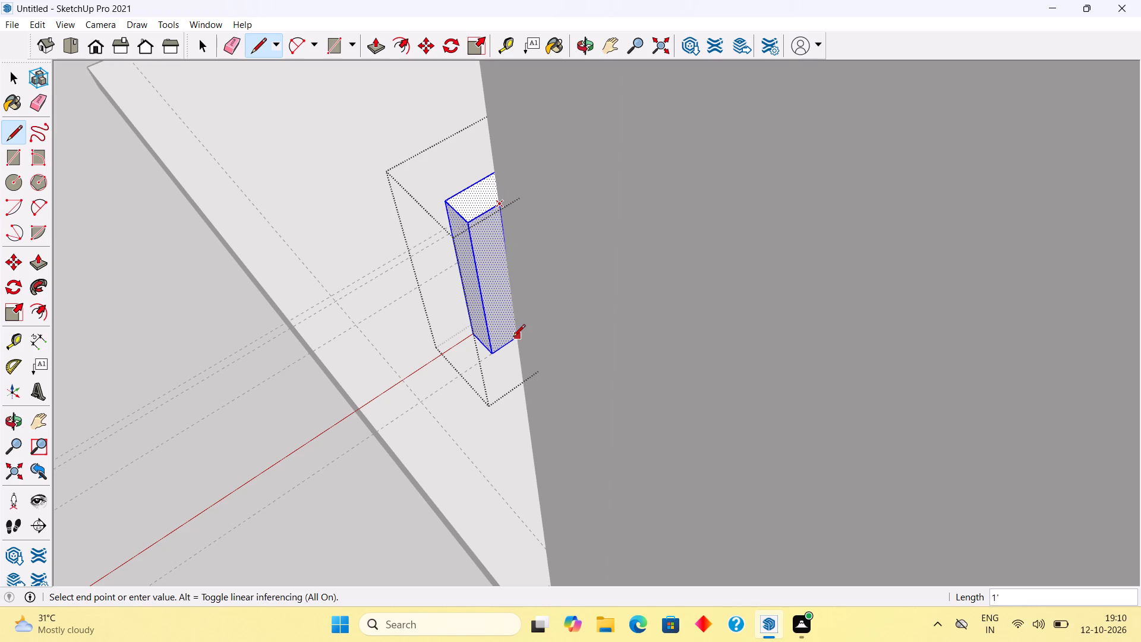
left_click(515, 338)
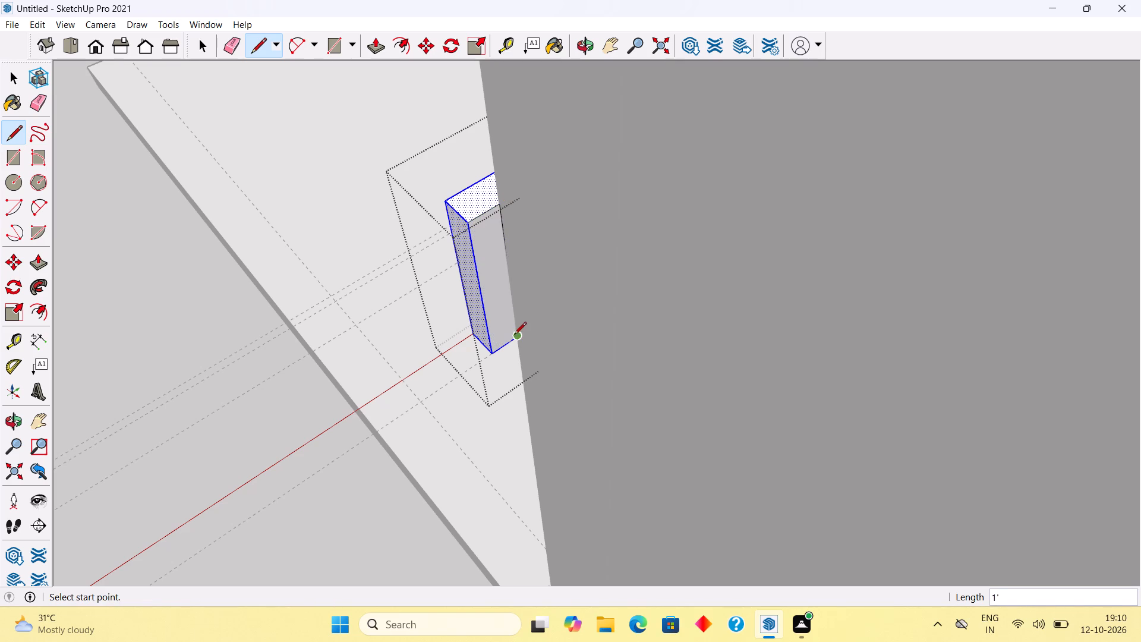
Pull the band's split-off rear face back around the wall end to roughly the front wall's thickness, and exit the group.
key("space")
left_click(502, 323)
middle_click_drag(511, 316, 404, 313)
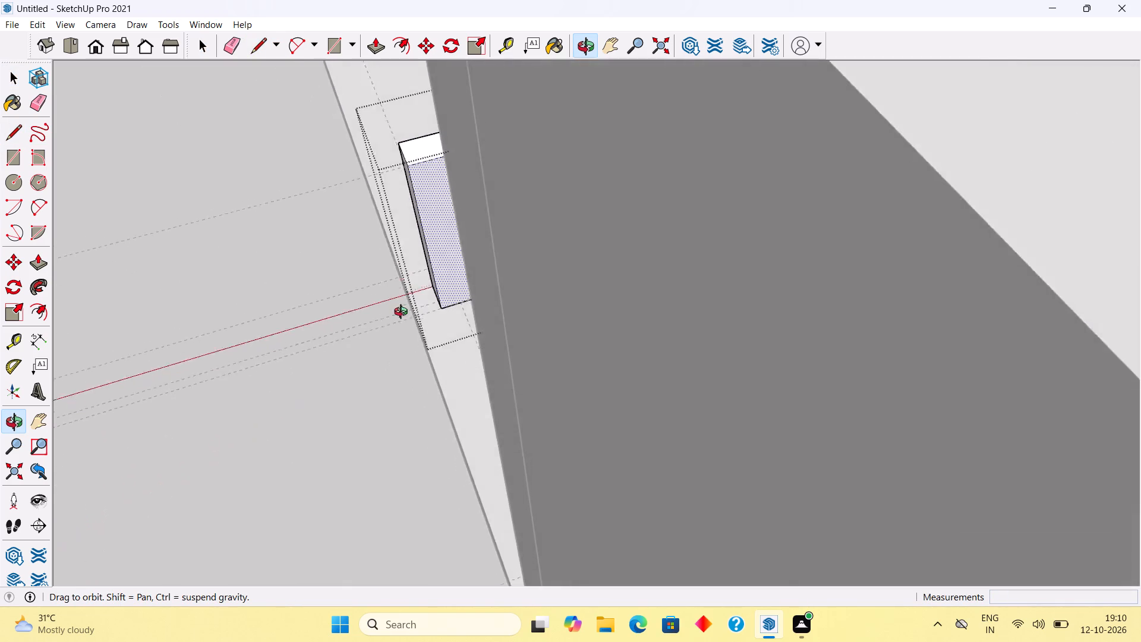
middle_click_drag(404, 313, 472, 353)
key("p")
left_click_drag(476, 346, 496, 365)
scroll(541, 398, "down", 3)
left_click_drag(515, 358, 603, 441)
scroll(610, 440, "down", 10)
scroll(612, 439, "up", 1)
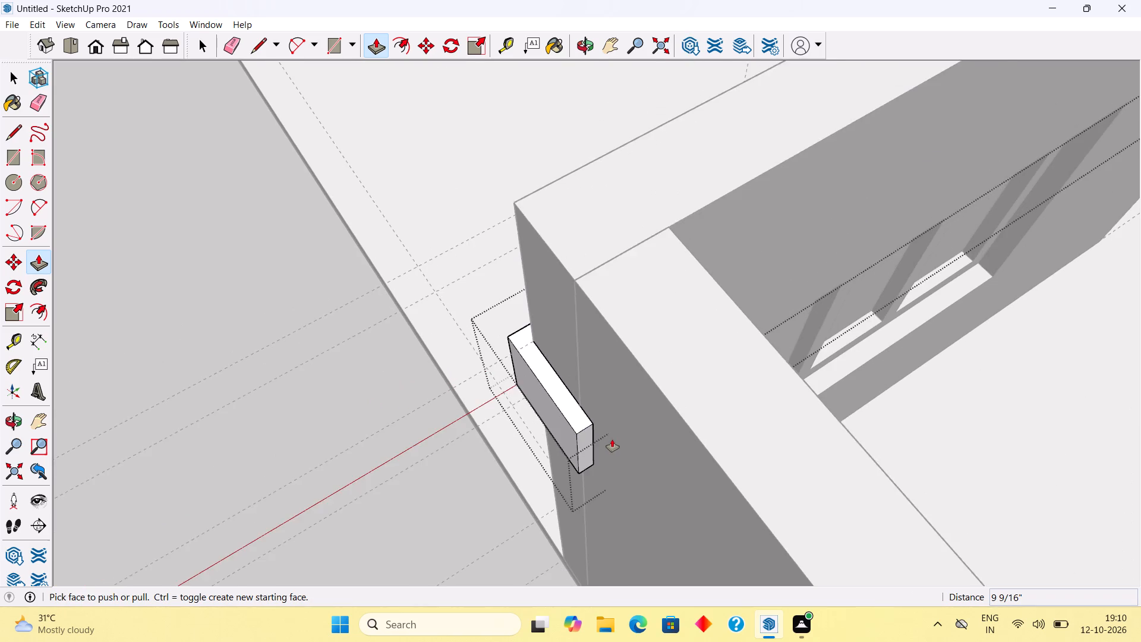
left_click(590, 448)
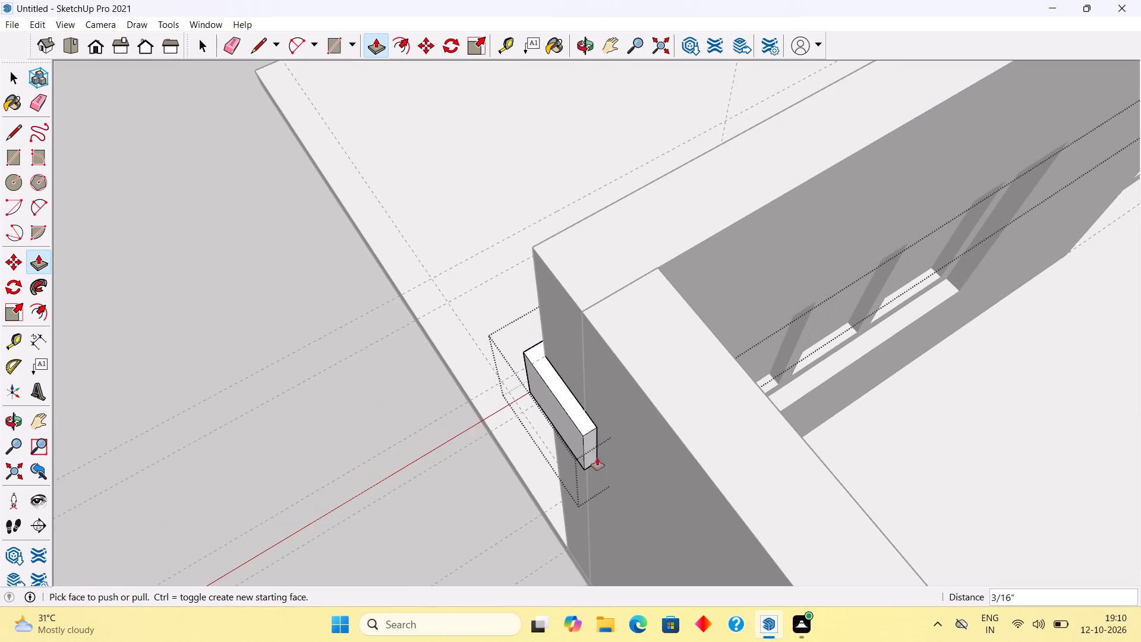
left_click_drag(597, 455, 587, 334)
key("space")
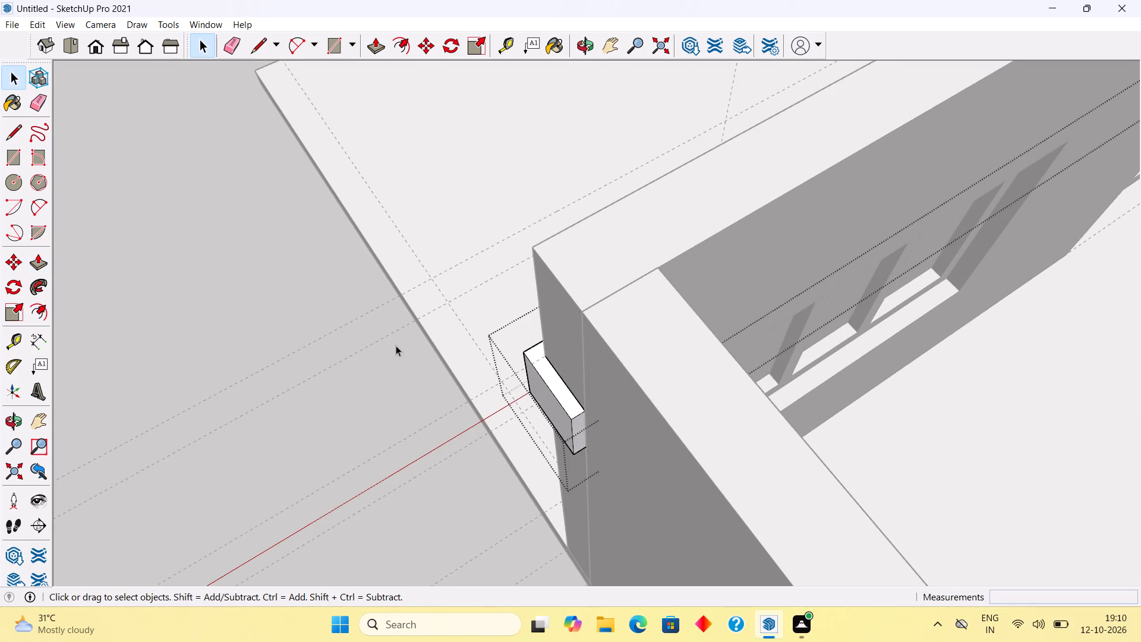
left_click(396, 345)
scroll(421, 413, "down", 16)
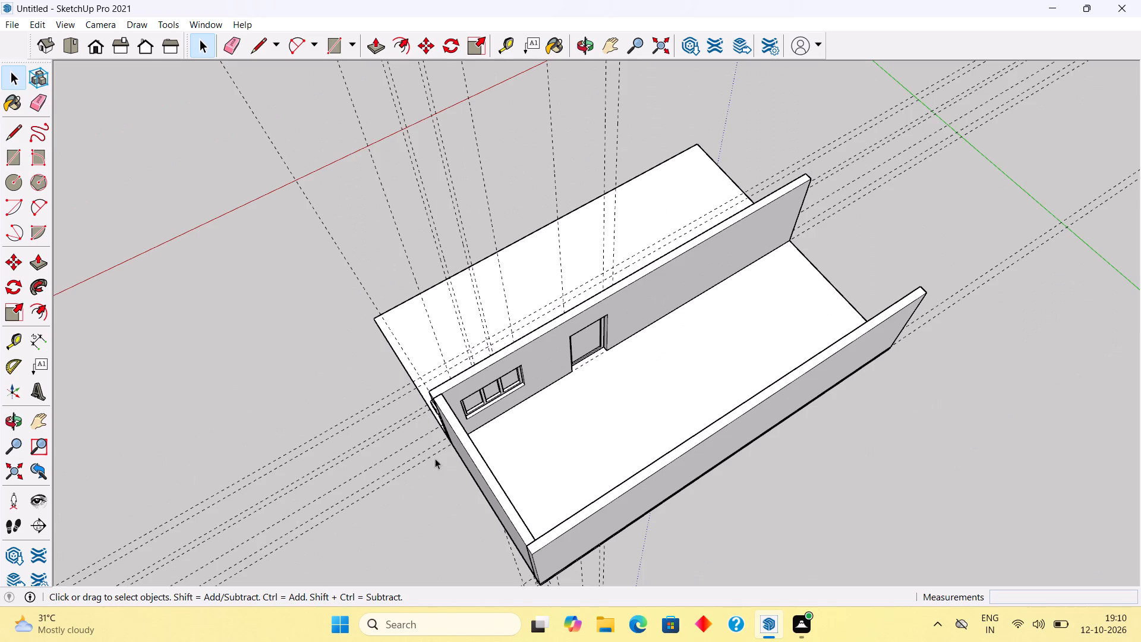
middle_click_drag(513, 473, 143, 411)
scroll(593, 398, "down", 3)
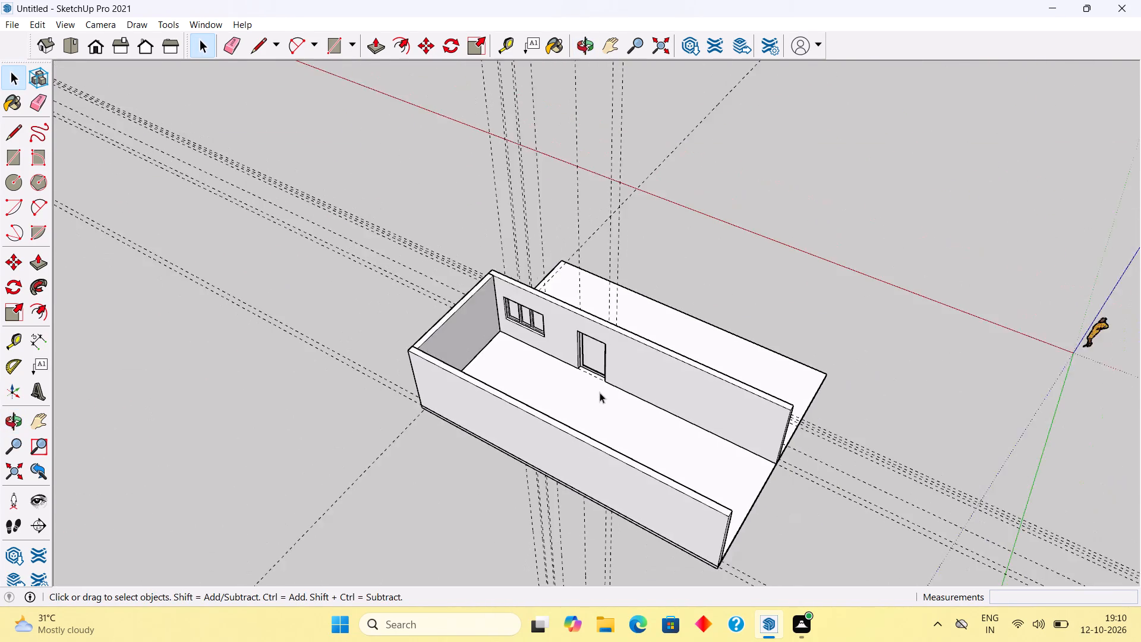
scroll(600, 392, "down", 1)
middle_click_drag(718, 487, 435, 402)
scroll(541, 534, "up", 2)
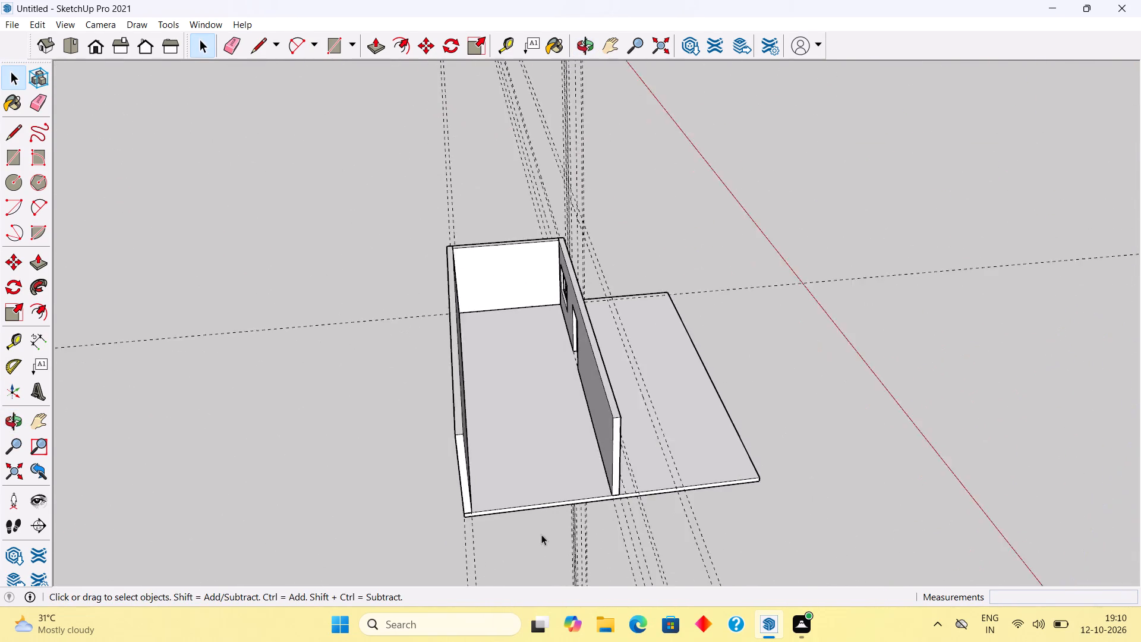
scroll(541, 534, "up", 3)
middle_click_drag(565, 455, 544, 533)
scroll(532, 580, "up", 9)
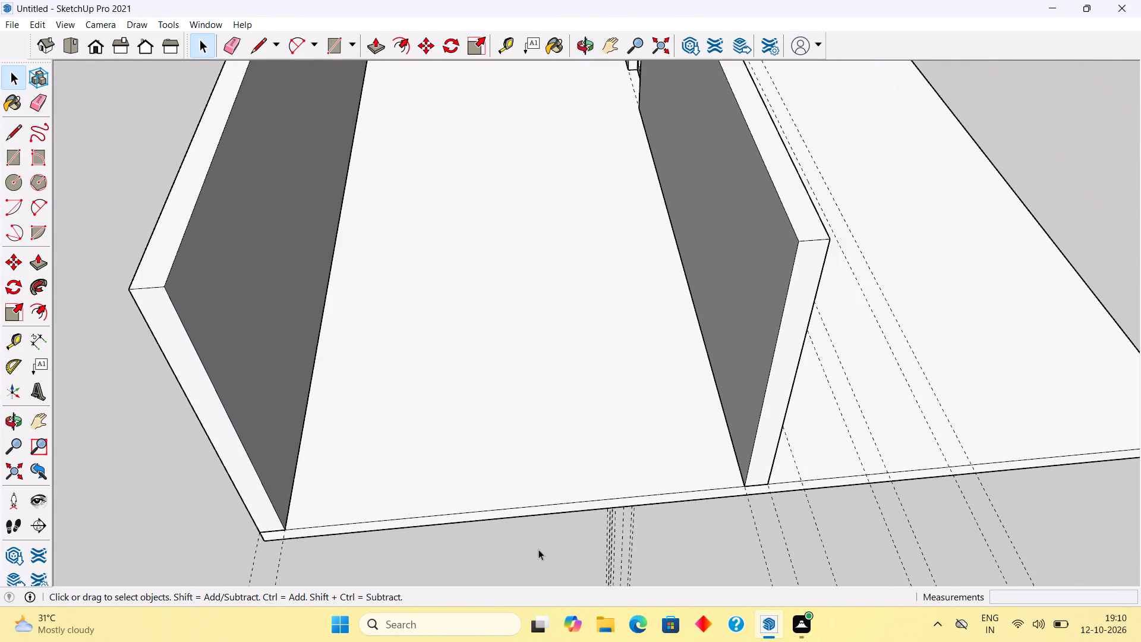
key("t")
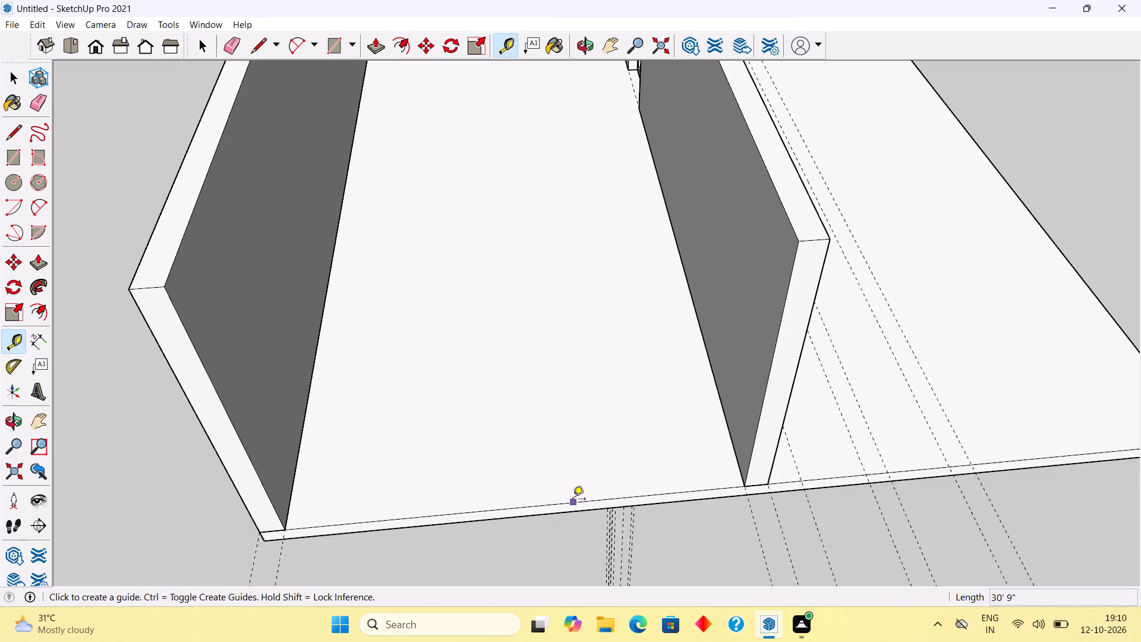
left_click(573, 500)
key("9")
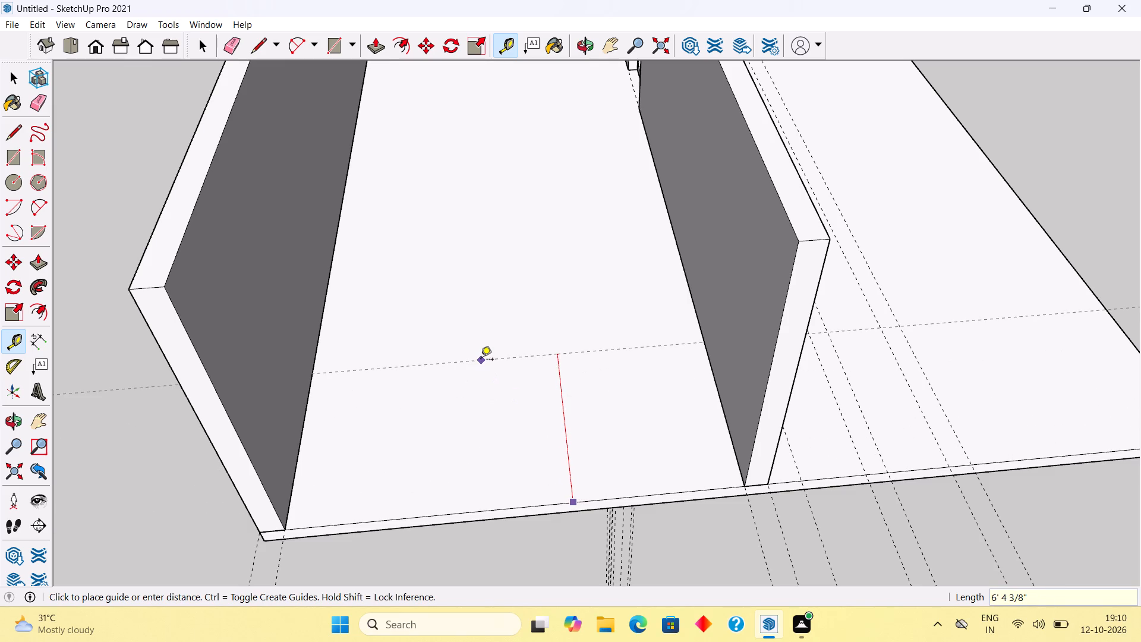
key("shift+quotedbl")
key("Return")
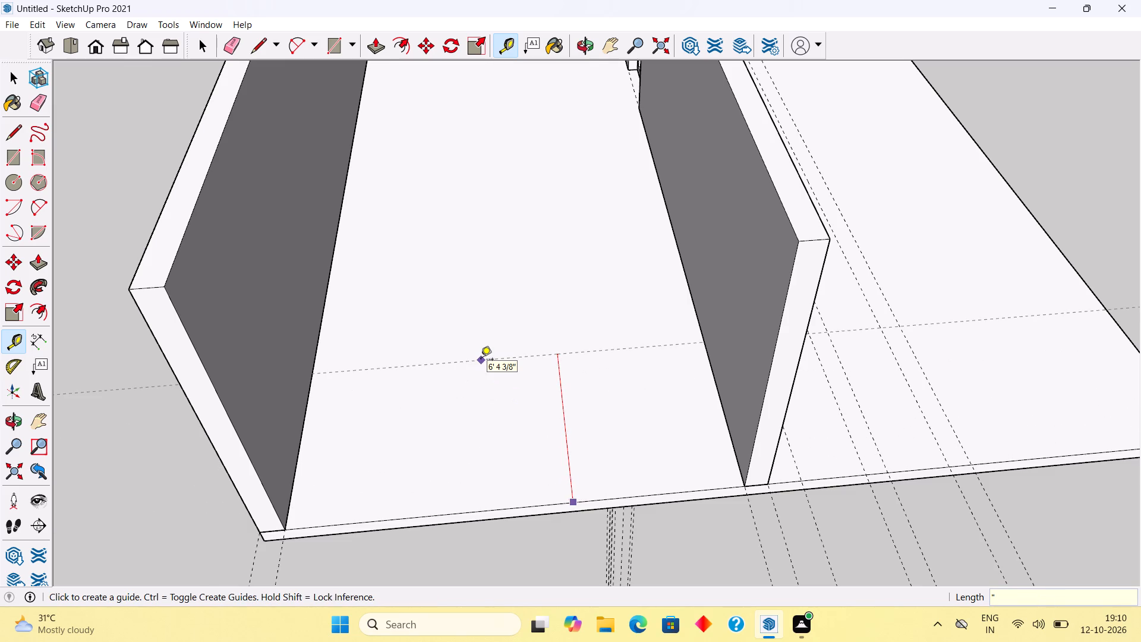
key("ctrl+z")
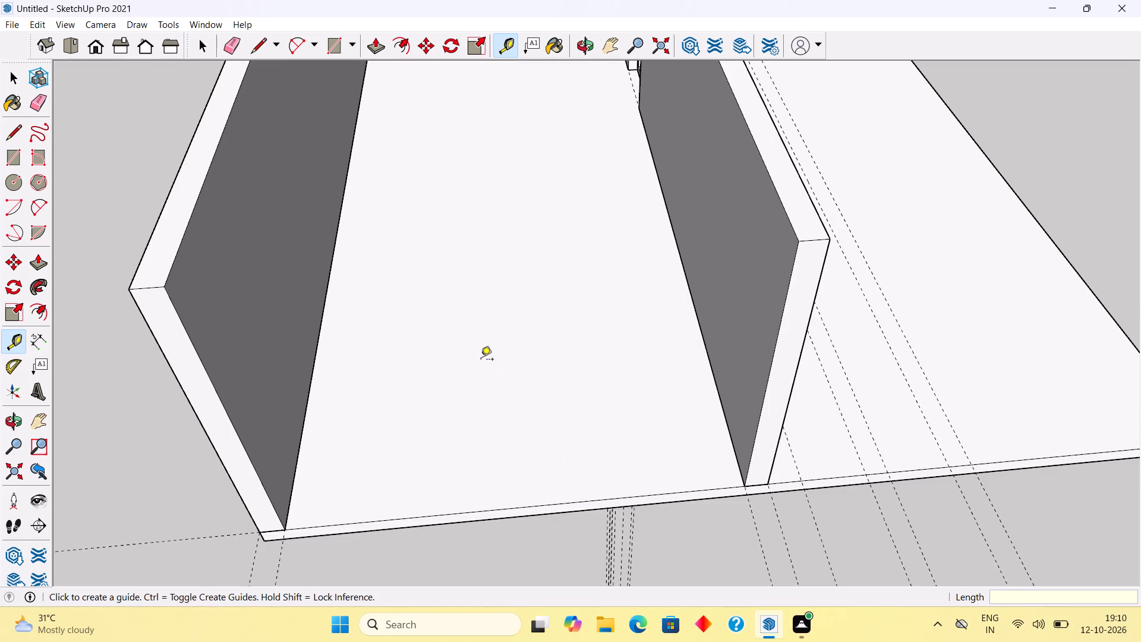
Place a guide on the slab 9" in from its short edge at the open end opposite the window.
left_click(516, 510)
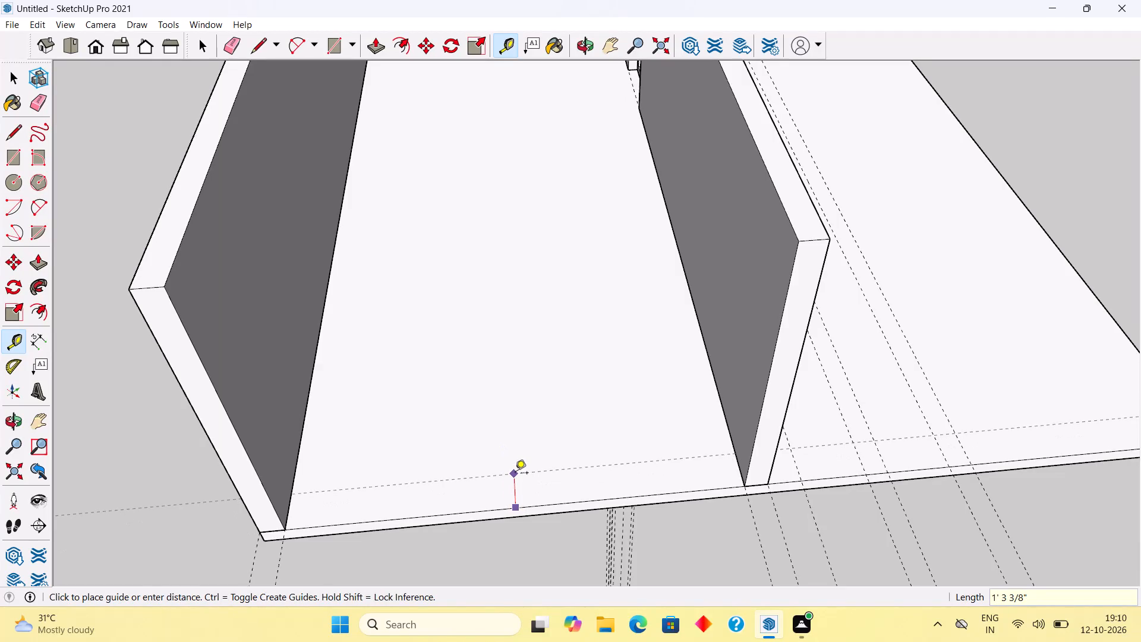
type("9\"")
key("Return")
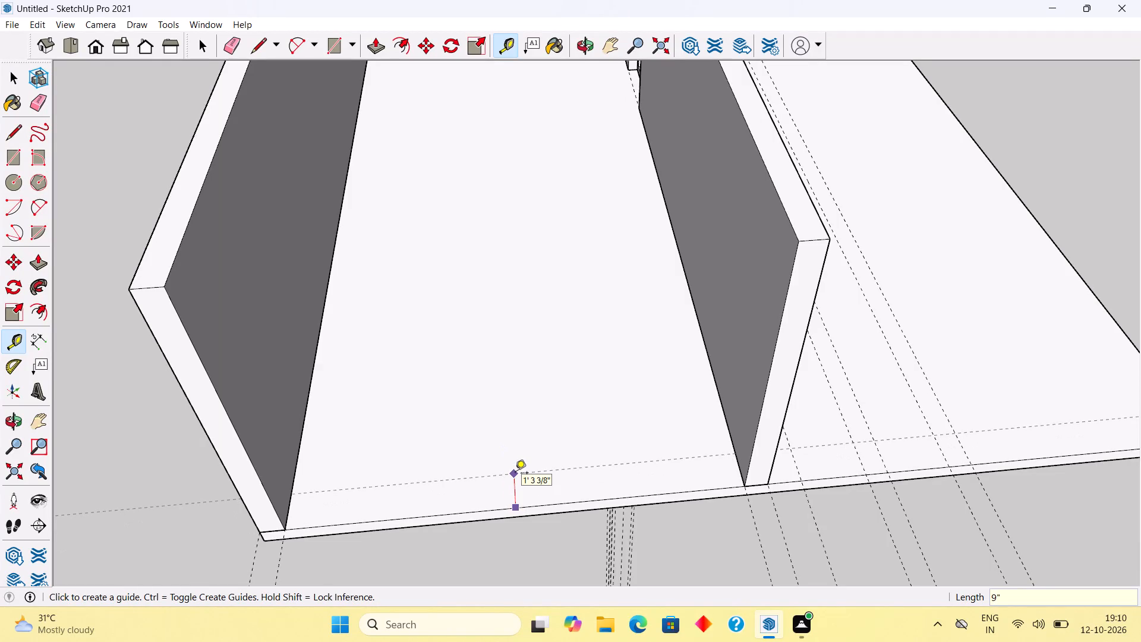
Draw a 9" by 14' 3" rectangle between the two long walls, from the new guide to the slab's short edge.
key("r")
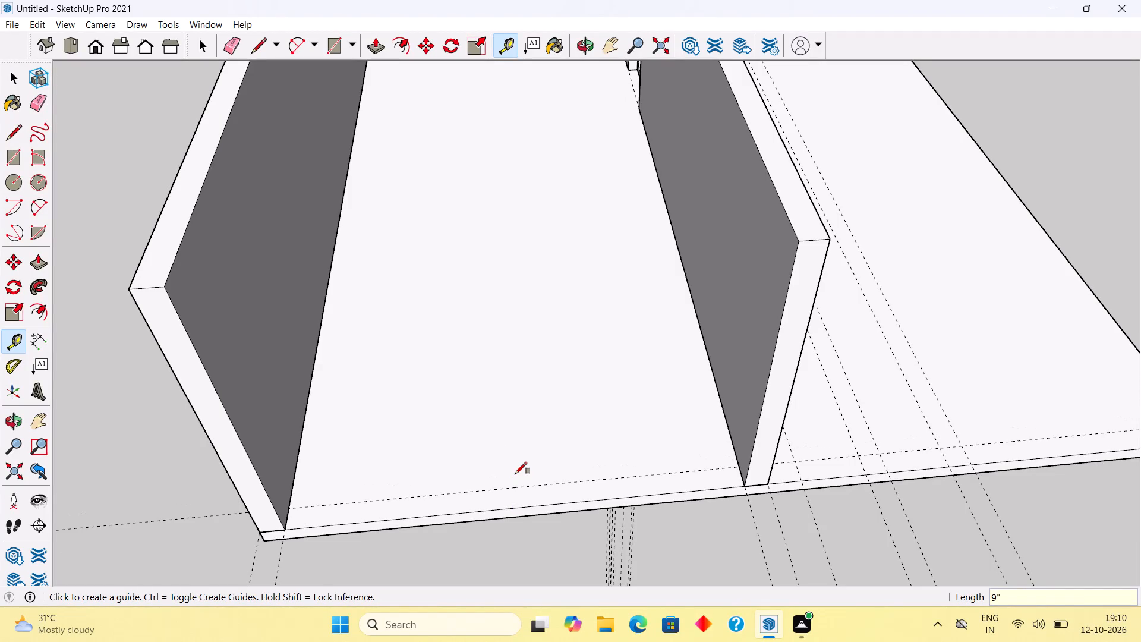
left_click(285, 507)
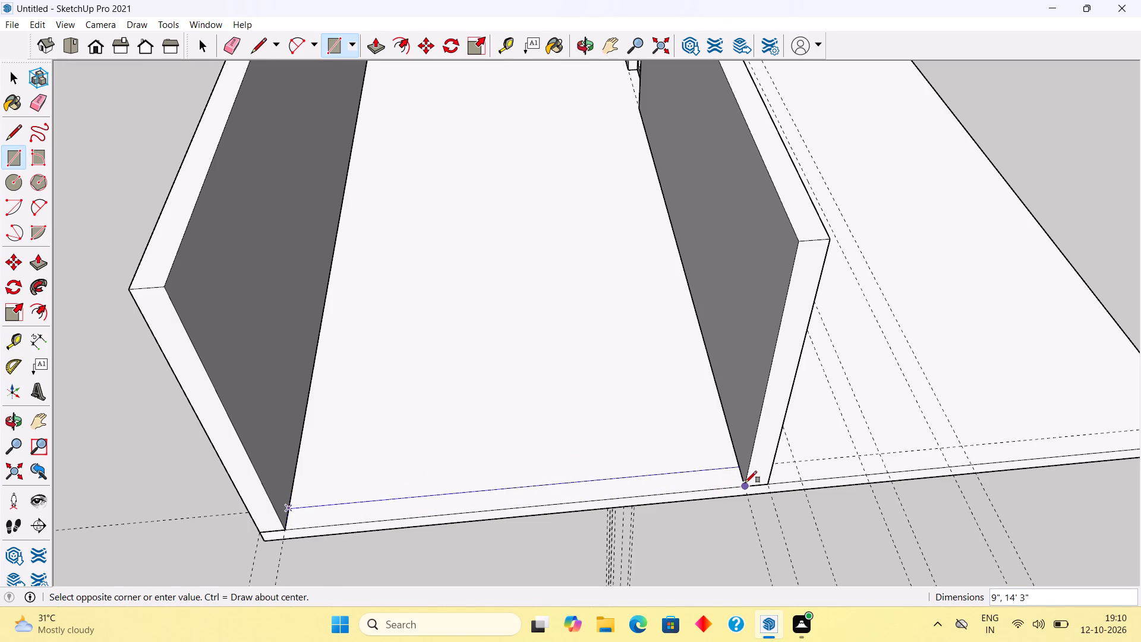
left_click(745, 483)
Pull the open-end strip up 10', level with the tops of the adjoining walls.
key("p")
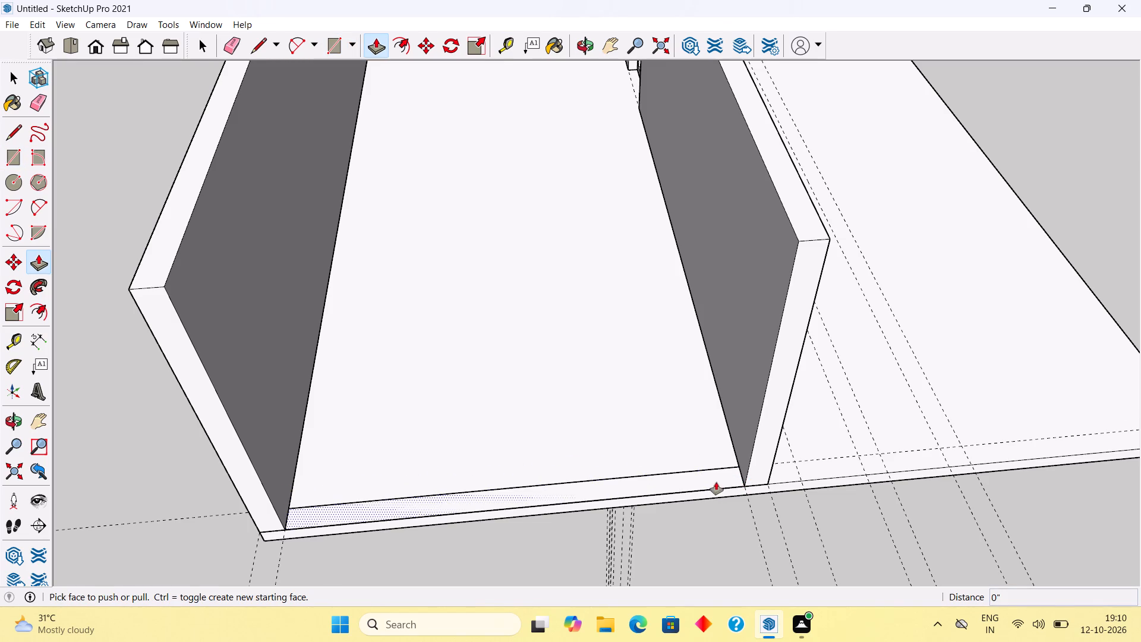
left_click(637, 486)
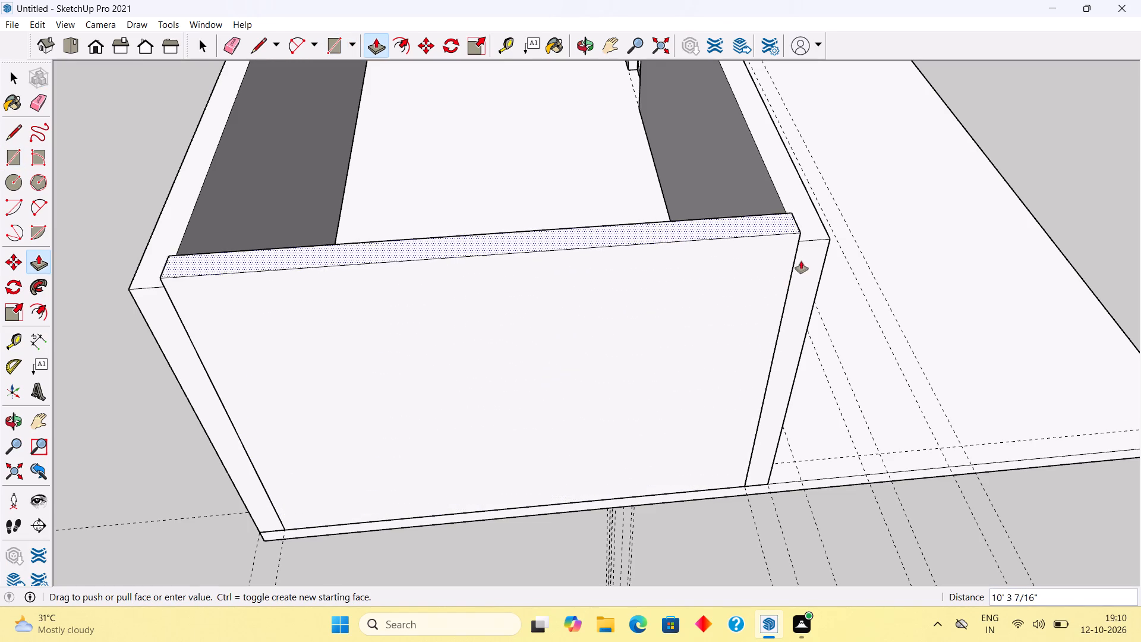
left_click(819, 243)
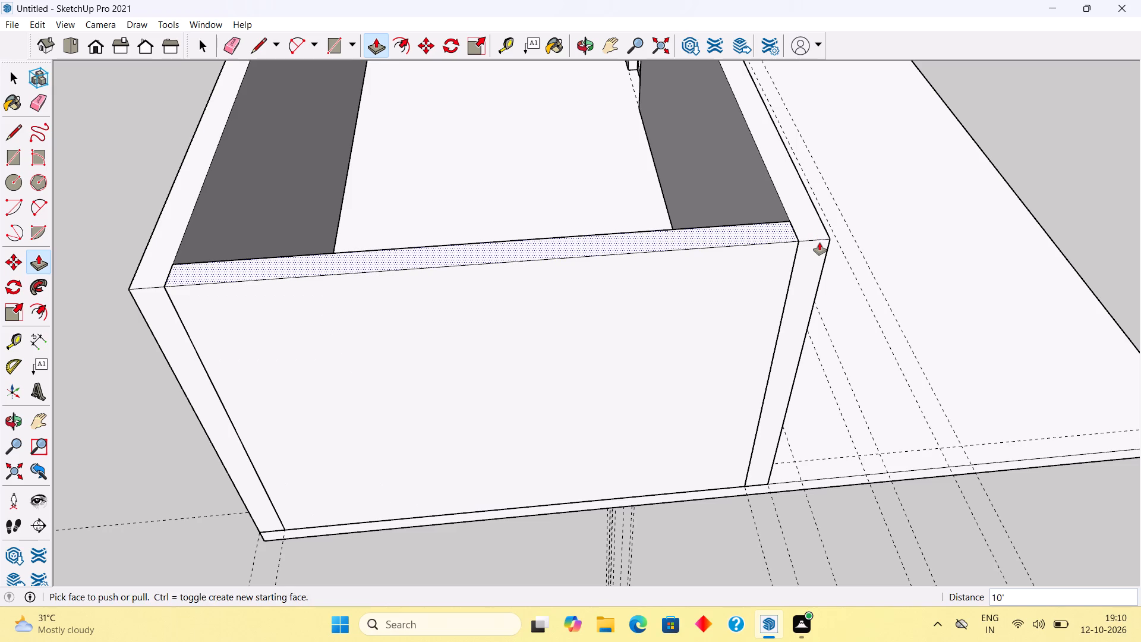
Group all the geometry of the new connecting wall at the end opposite the window, and clear the selection.
key("space")
triple_click(689, 333)
right_click(687, 331)
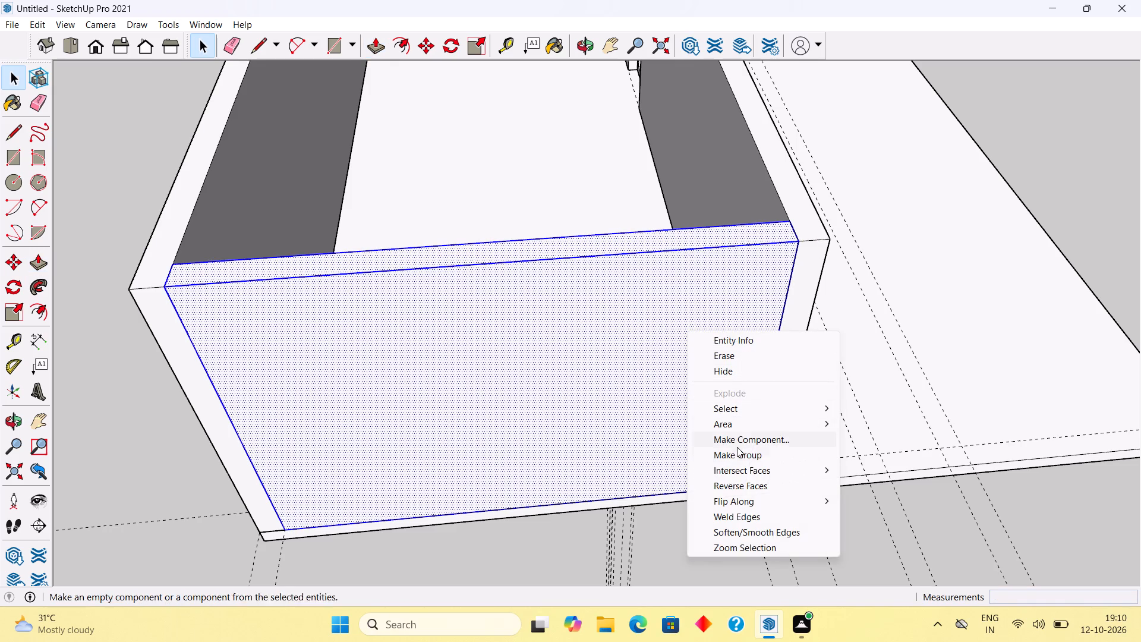
left_click(739, 451)
scroll(735, 443, "down", 8)
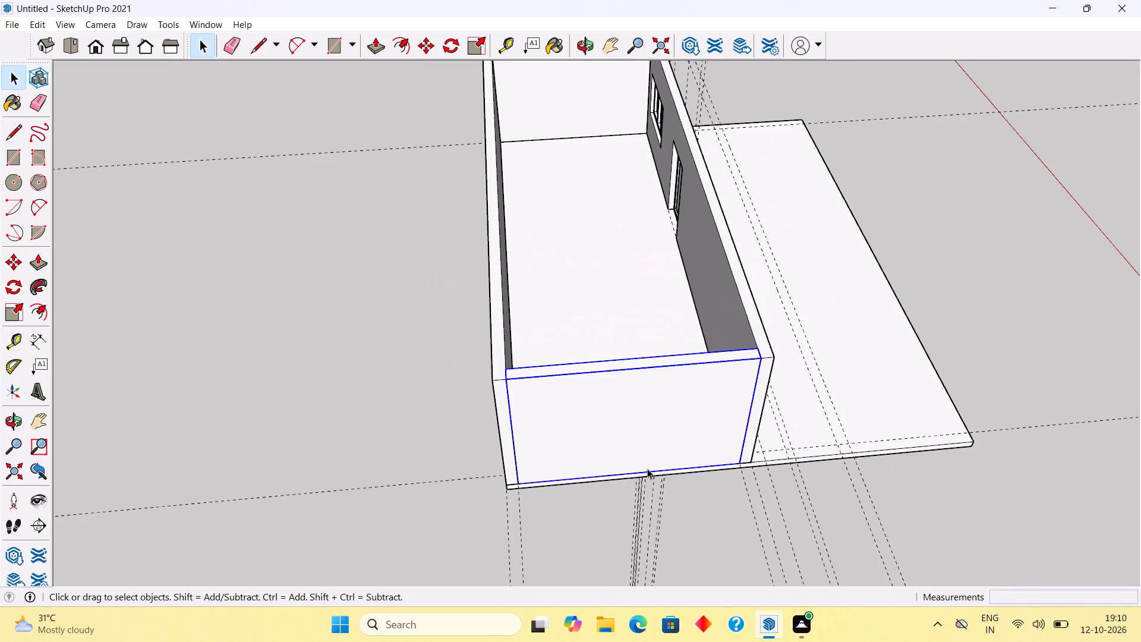
scroll(752, 466, "down", 3)
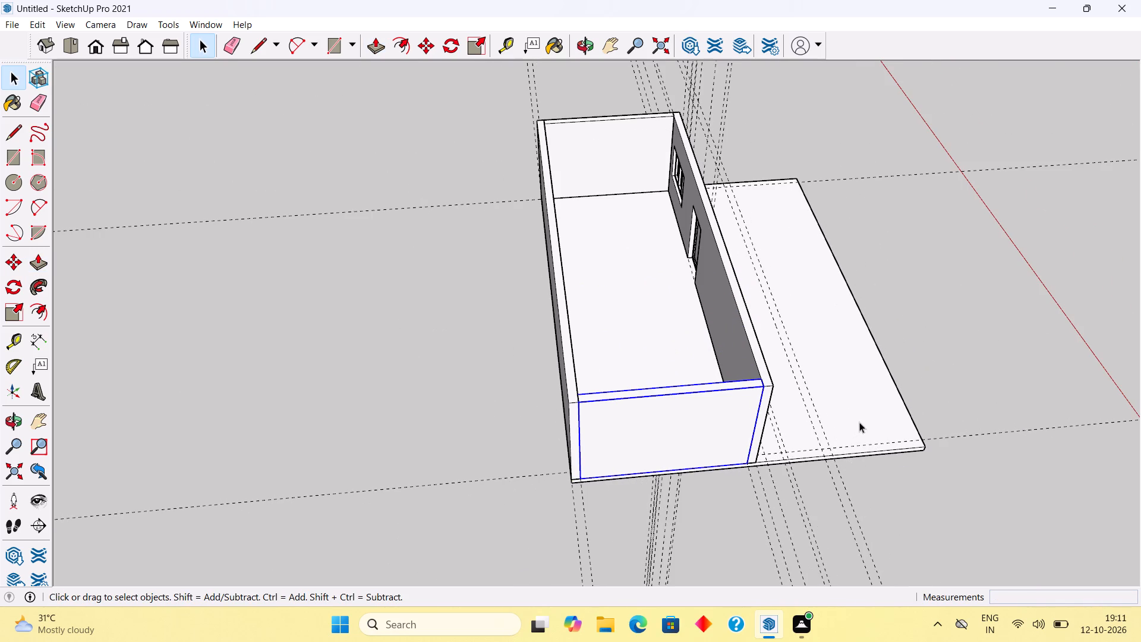
middle_click_drag(840, 433, 345, 325)
scroll(345, 325, "down", 1)
left_click(440, 508)
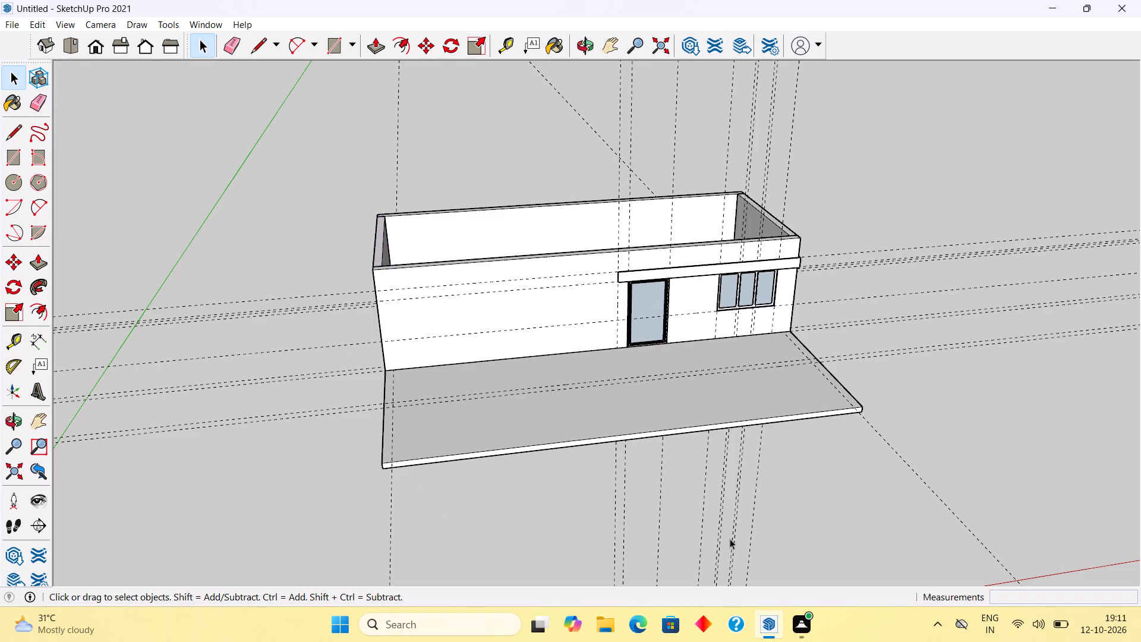
Pull the door's inner panel face out 2" inside its group.
middle_click_drag(699, 493, 551, 405)
scroll(595, 351, "up", 7)
scroll(676, 261, "up", 5)
triple_click(676, 260)
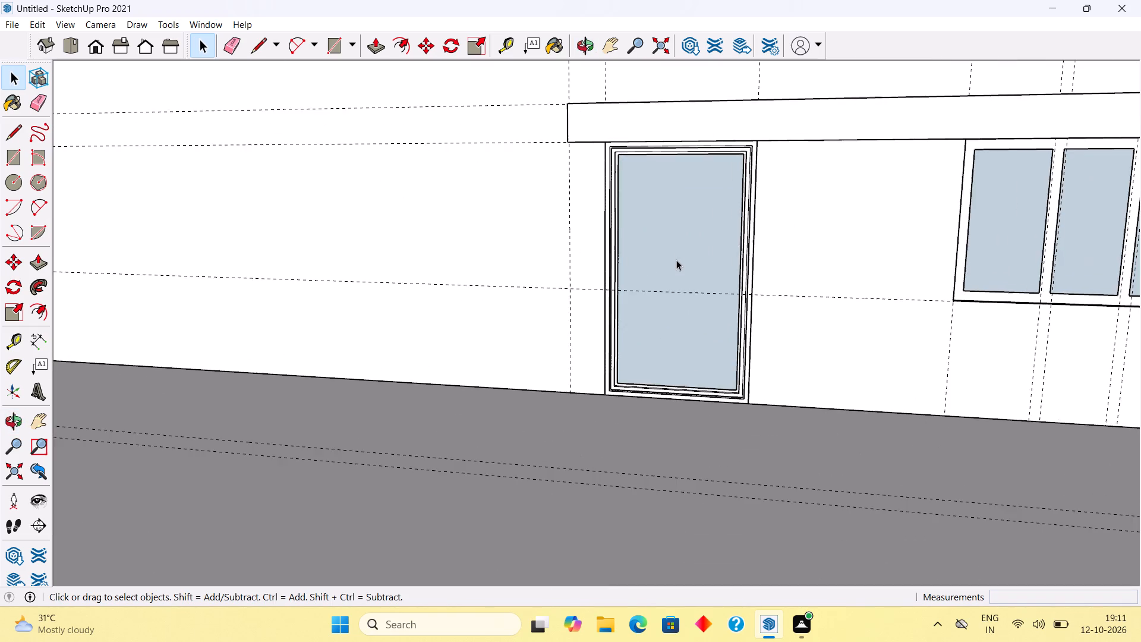
key("p")
left_click(676, 260)
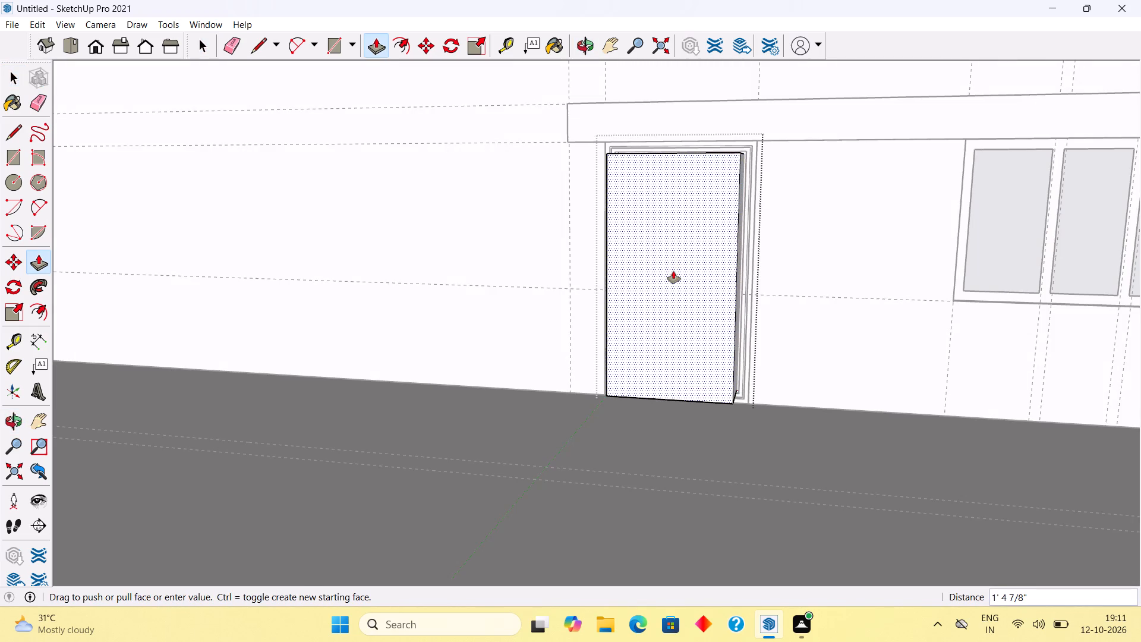
type("2\"")
key("Return")
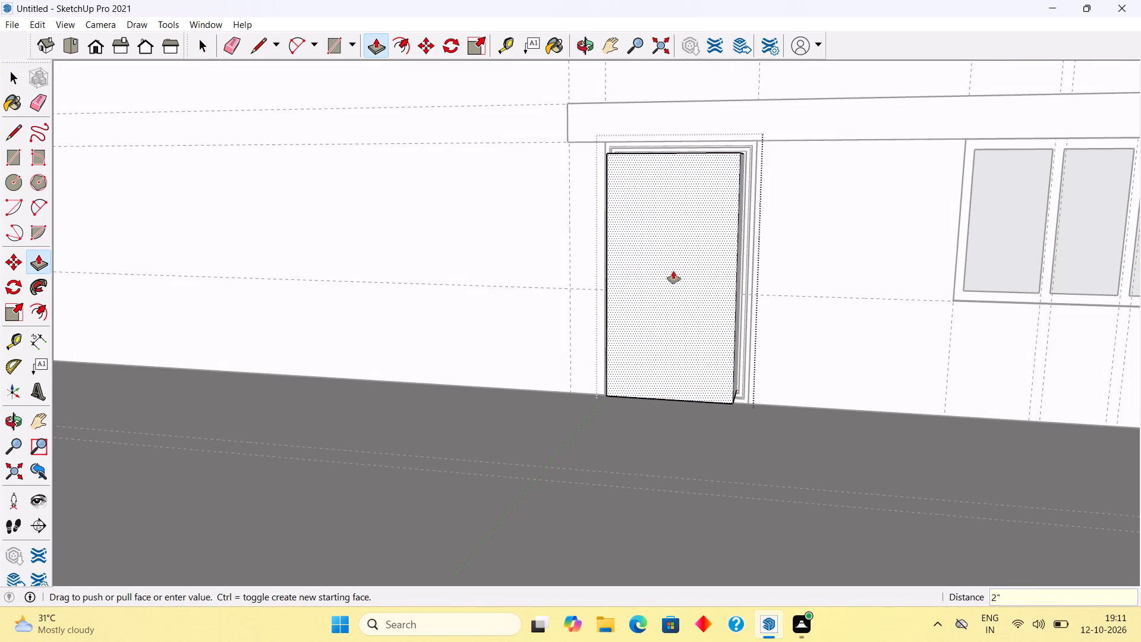
key("space")
left_click(695, 465)
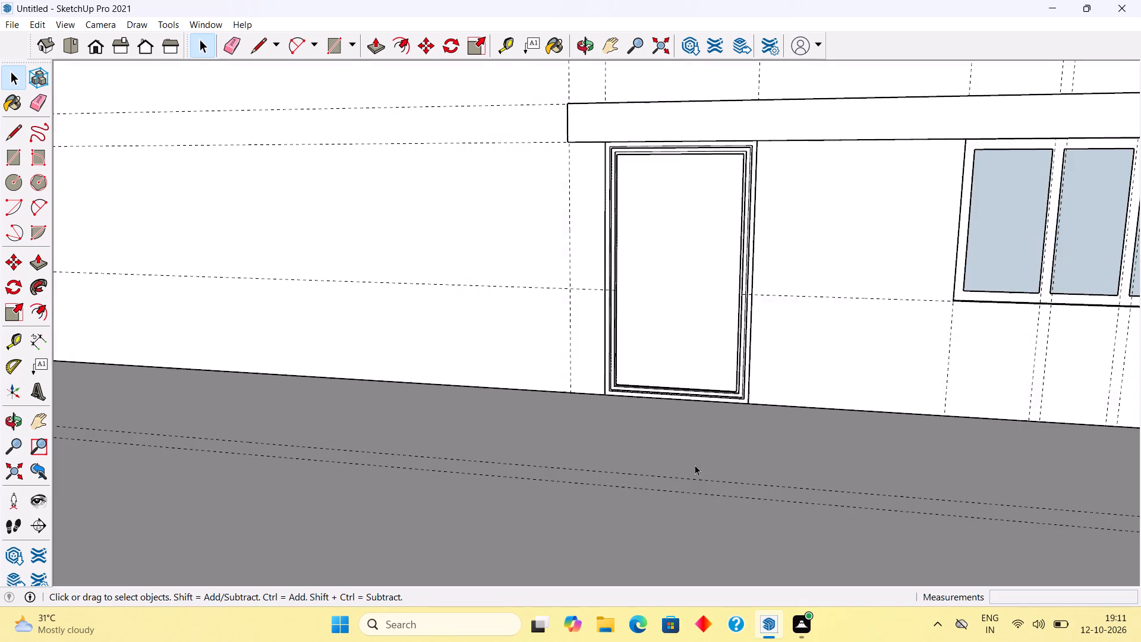
Move the thickened door panel back 2" so its front face sits flush with the surrounding frame, and clear the selection.
scroll(695, 465, "down", 5)
scroll(698, 394, "up", 16)
scroll(777, 472, "up", 4)
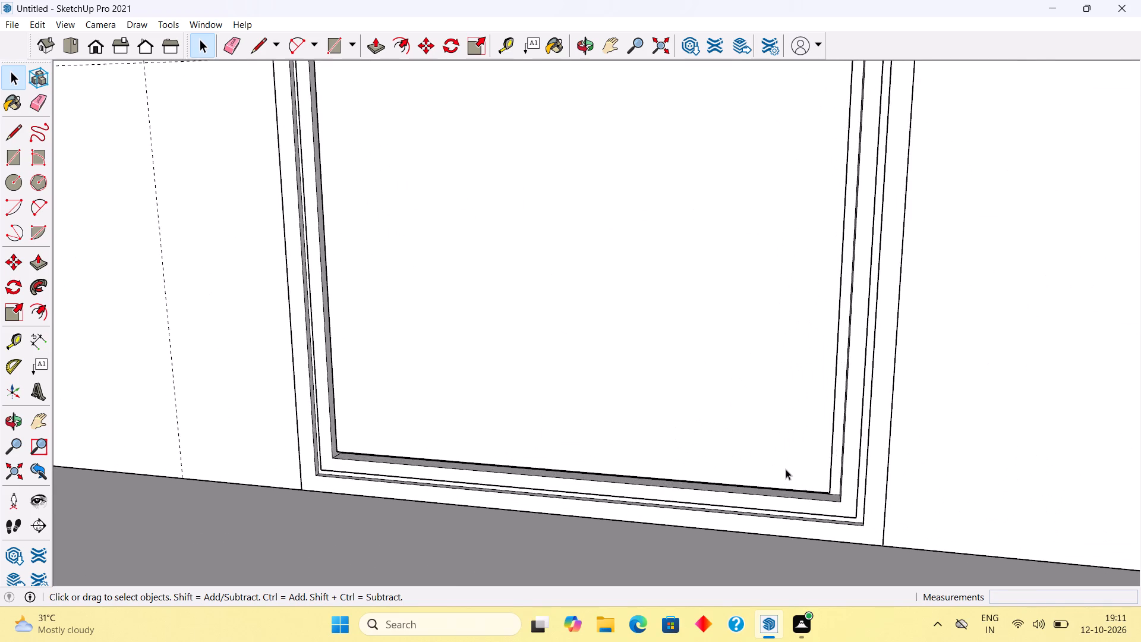
scroll(786, 469, "up", 2)
left_click(787, 467)
scroll(860, 540, "up", 16)
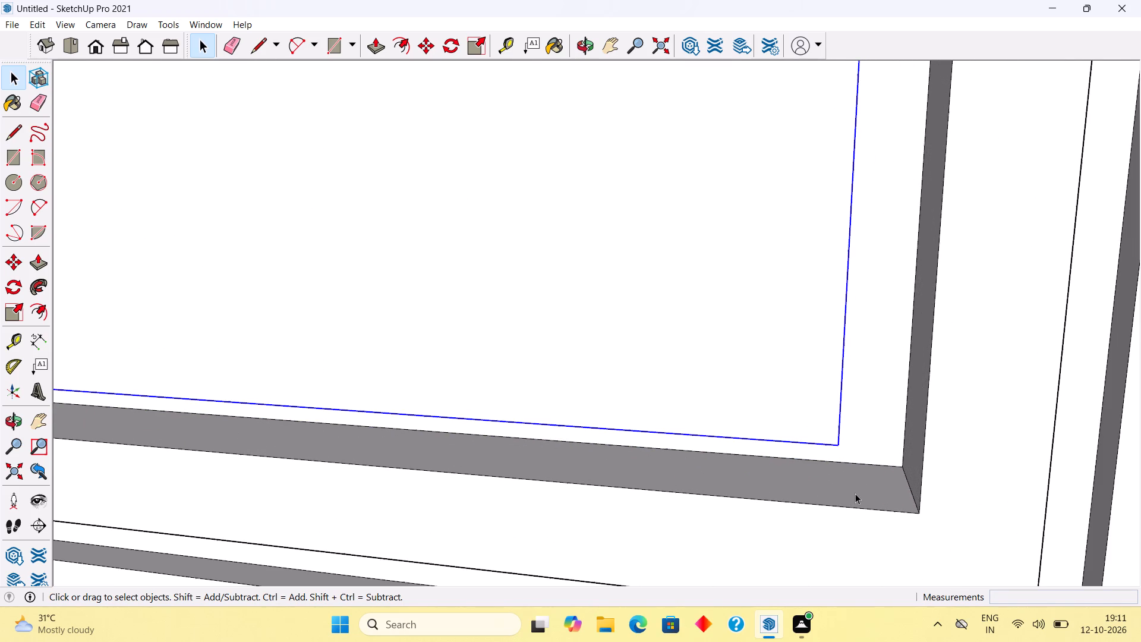
key("m")
left_click(839, 443)
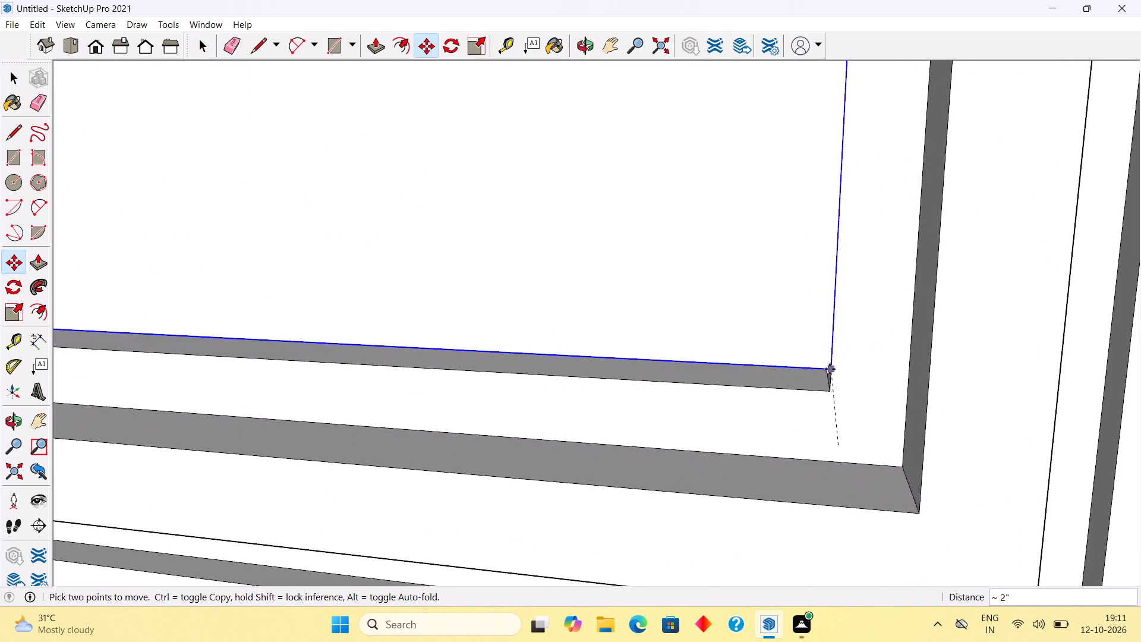
left_click(830, 389)
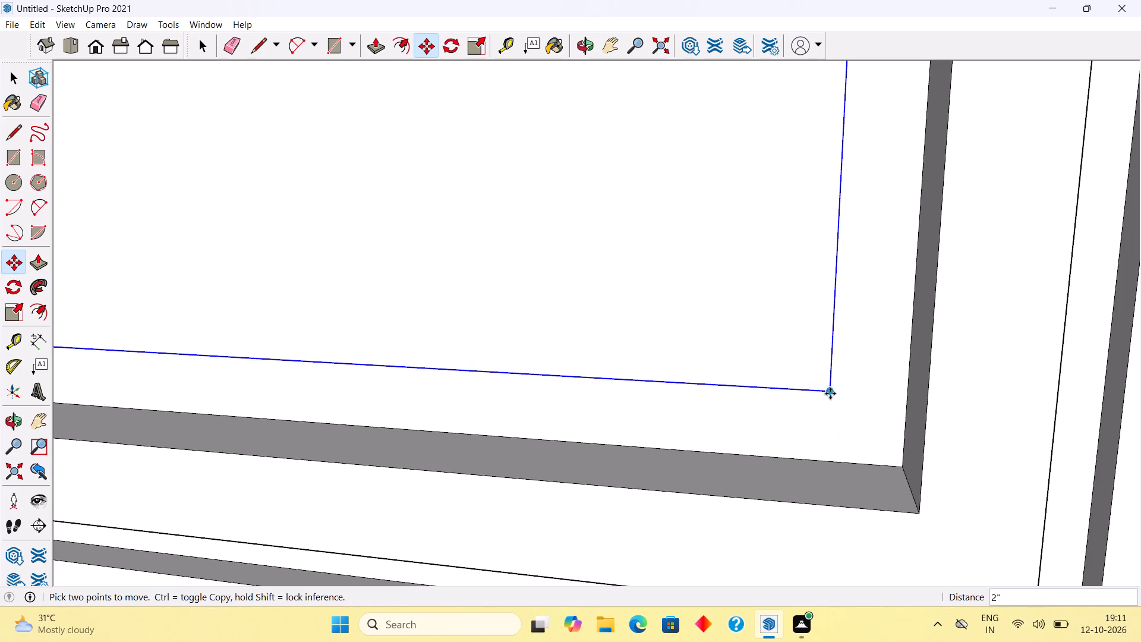
key("space")
scroll(831, 455, "down", 12)
scroll(831, 455, "up", 1)
scroll(831, 455, "down", 18)
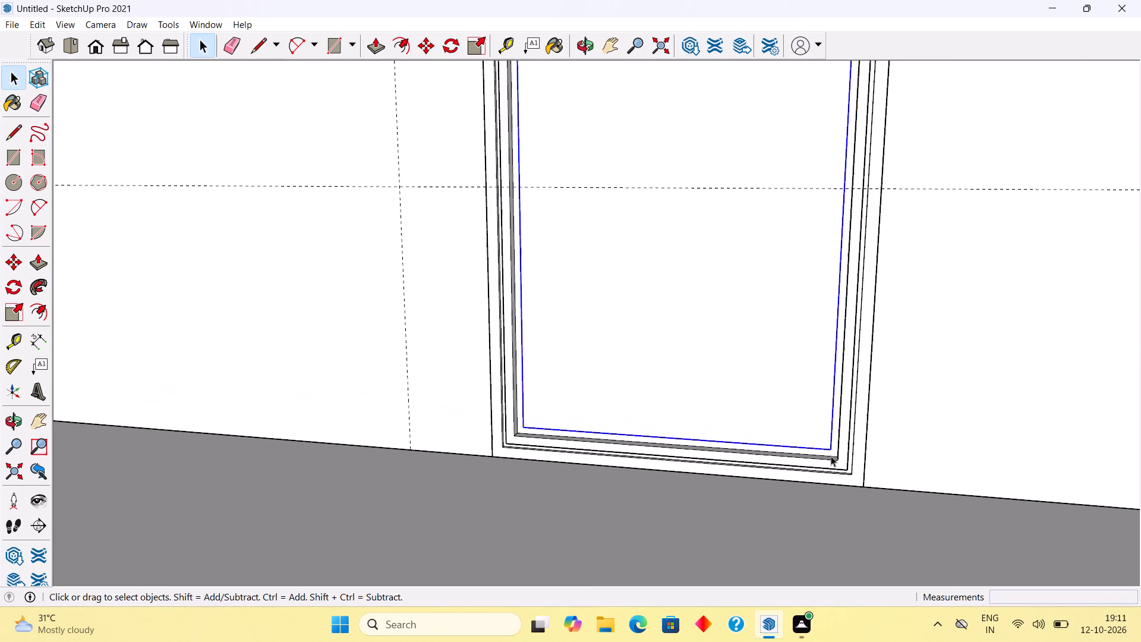
scroll(831, 456, "down", 15)
left_click(662, 190)
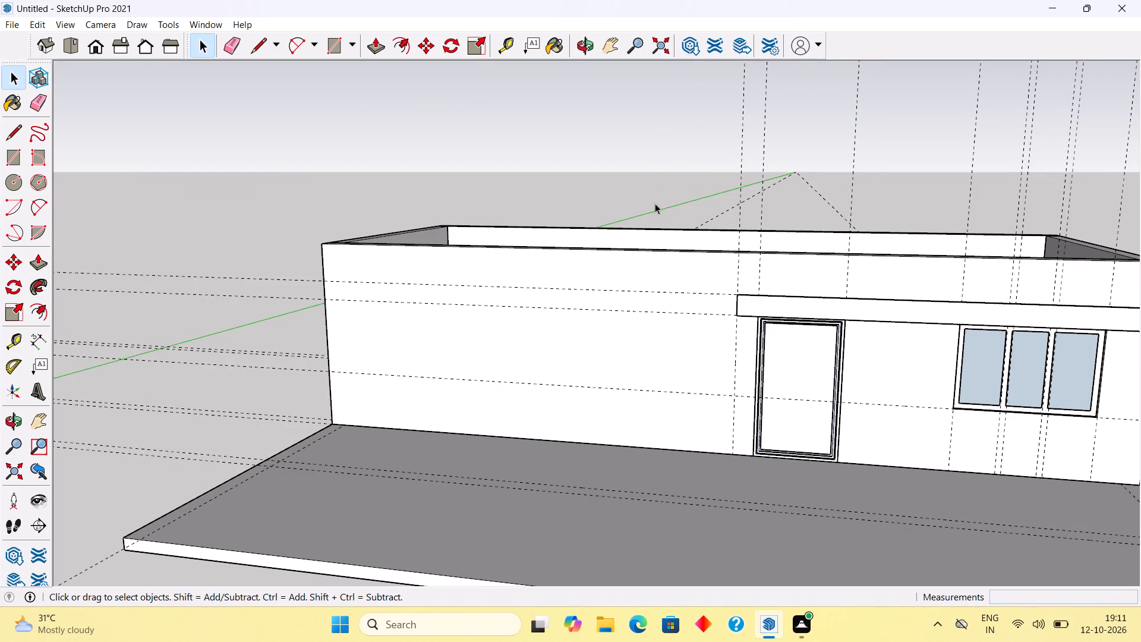
Draw a narrow upright handle rectangle, about 1 1/4" by 2' 9/16", on the door panel near its window-side edge.
middle_click_drag(264, 470, 427, 464)
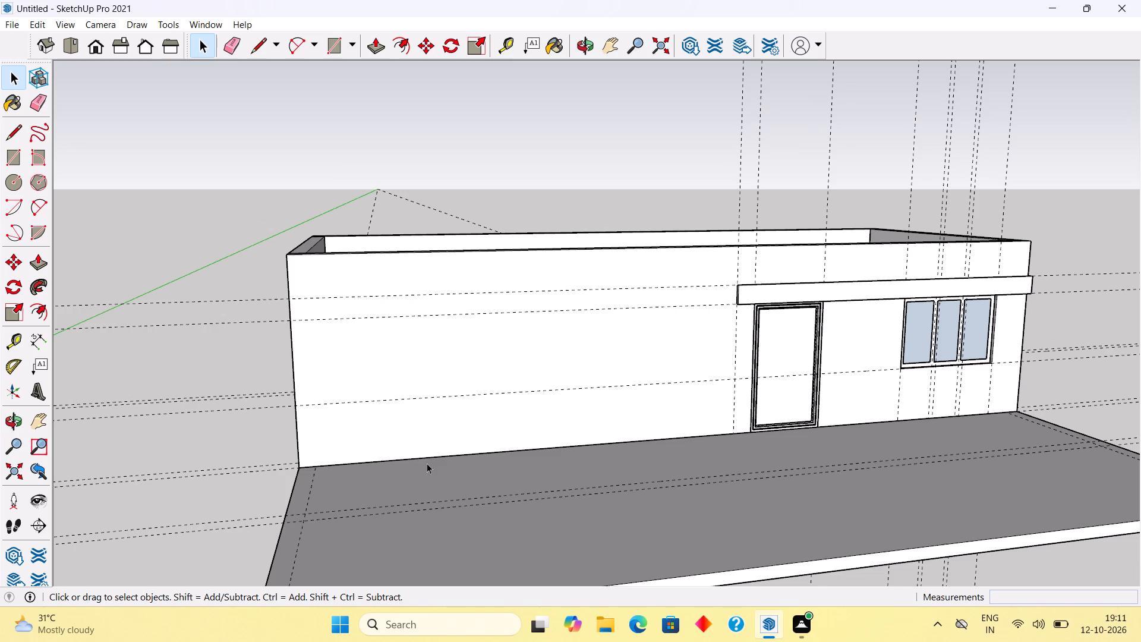
scroll(792, 383, "up", 6)
scroll(810, 338, "up", 11)
scroll(839, 376, "up", 10)
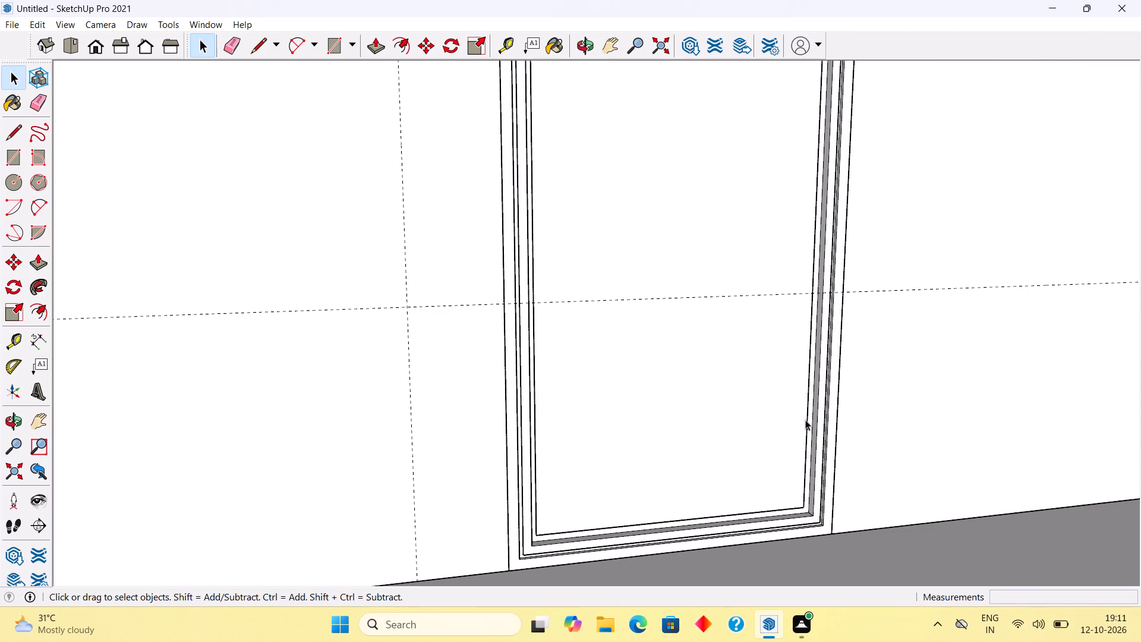
scroll(805, 423, "down", 3)
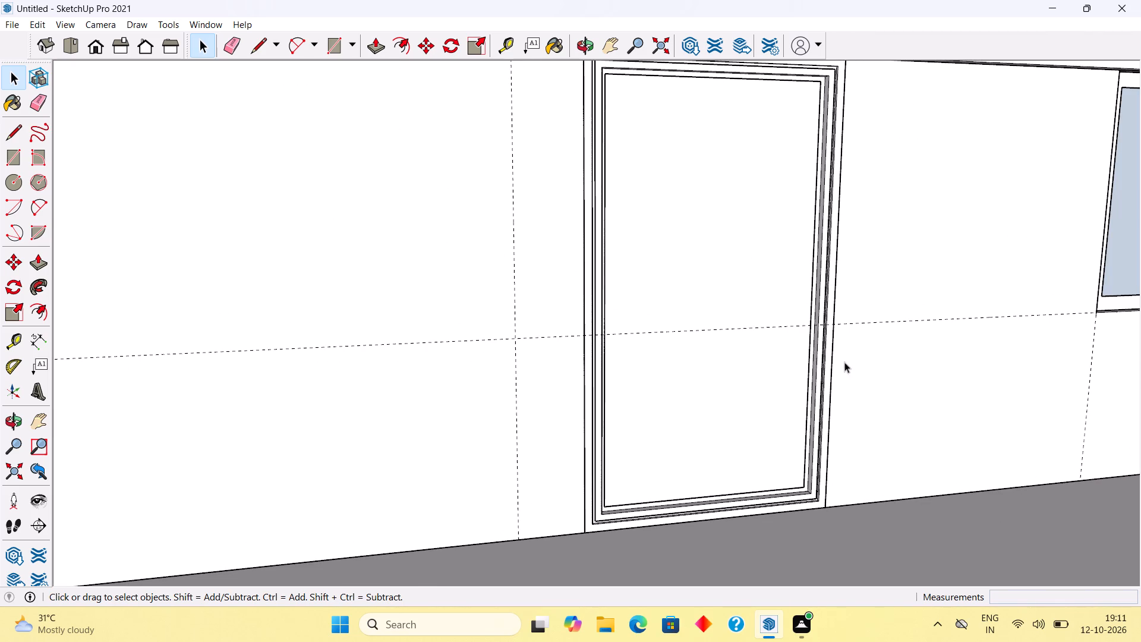
middle_click_drag(884, 335, 811, 332)
scroll(811, 332, "down", 3)
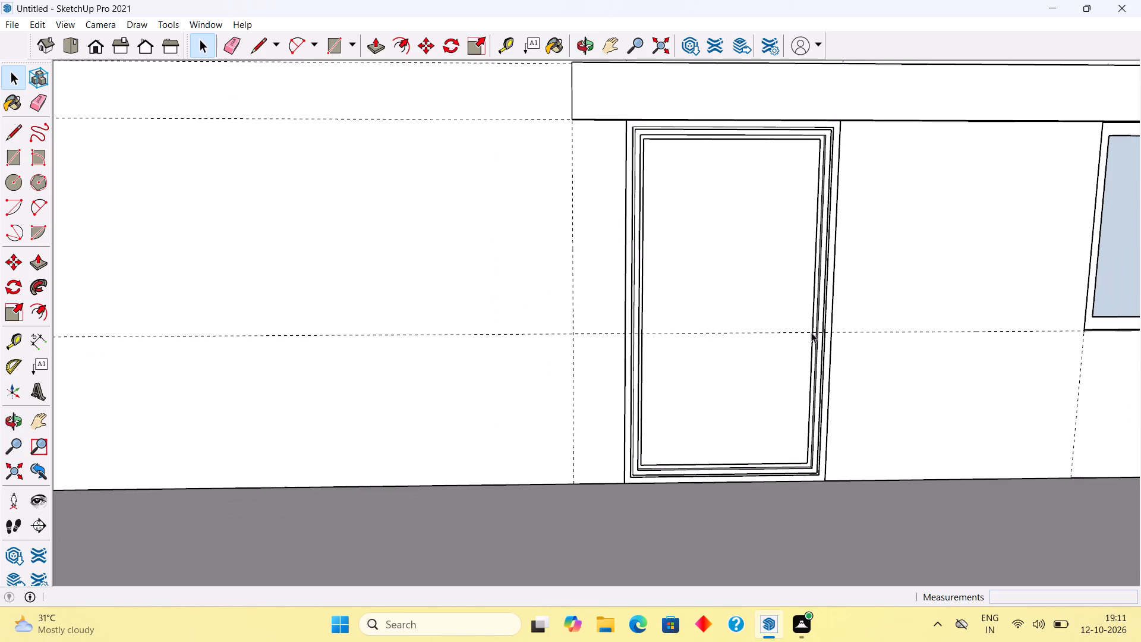
key("r")
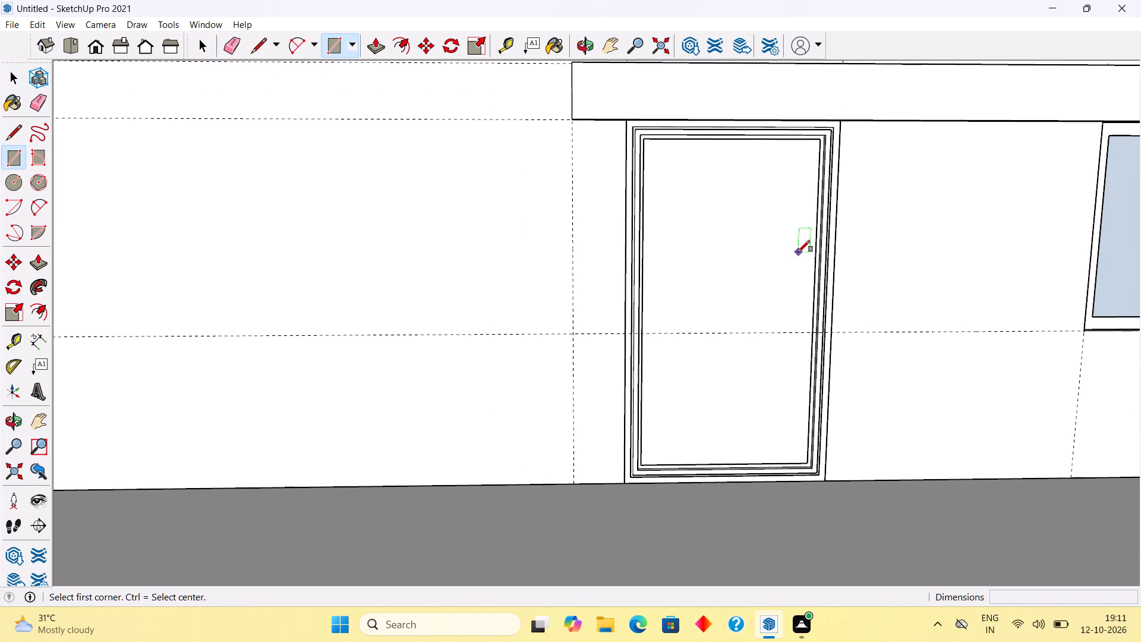
left_click(803, 240)
scroll(800, 335, "up", 8)
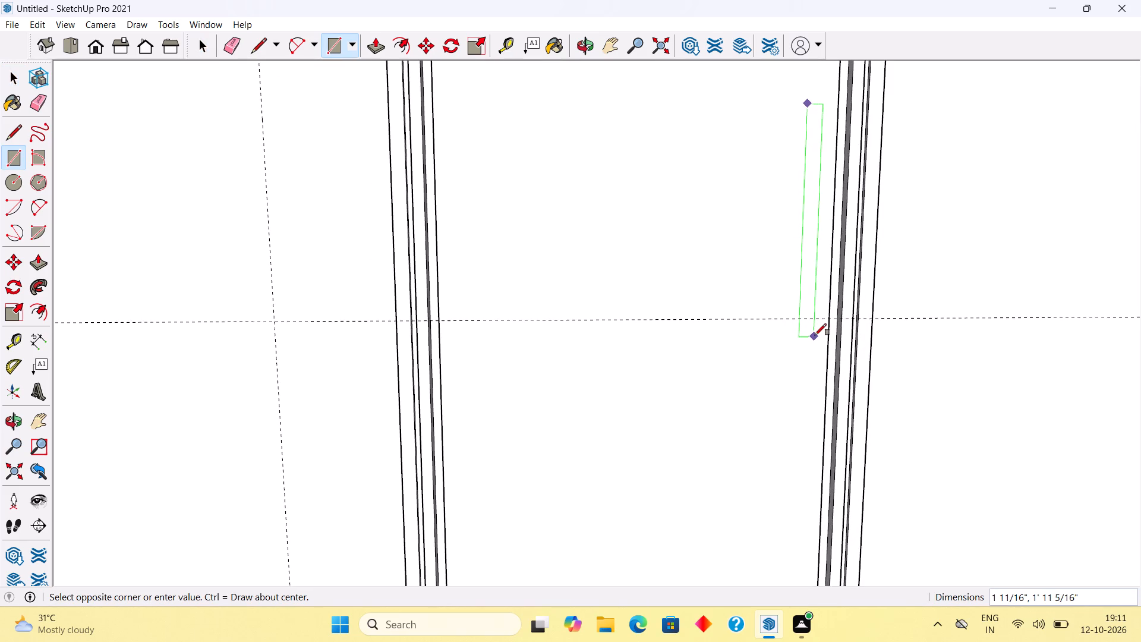
left_click(810, 348)
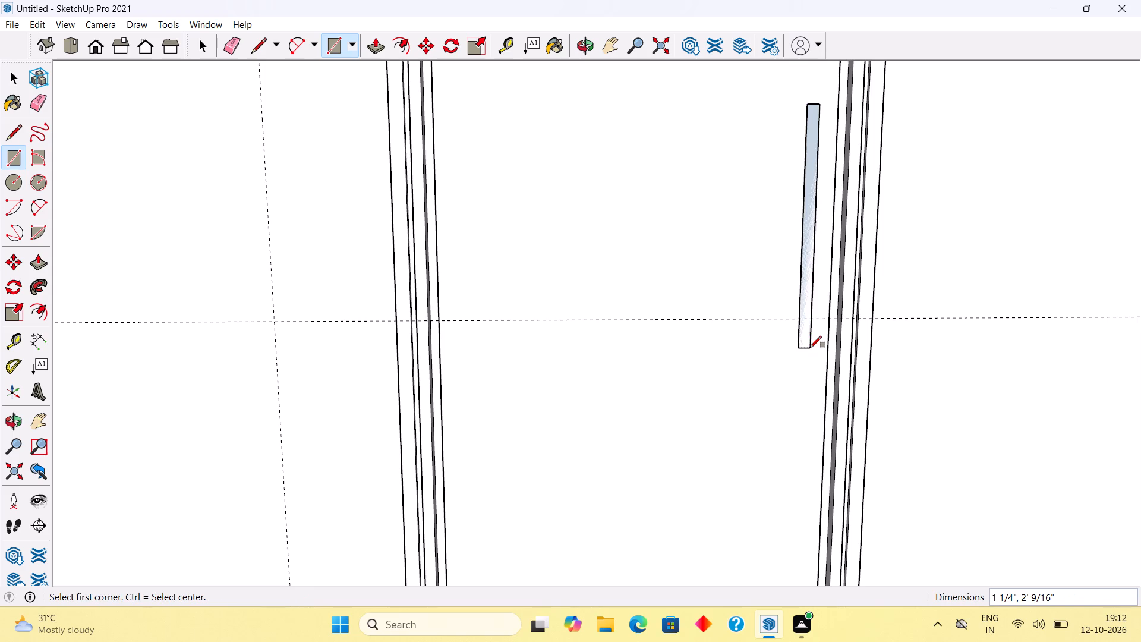
Pull the door handle rectangle out 1.5" from the door panel.
key("p")
left_click(804, 333)
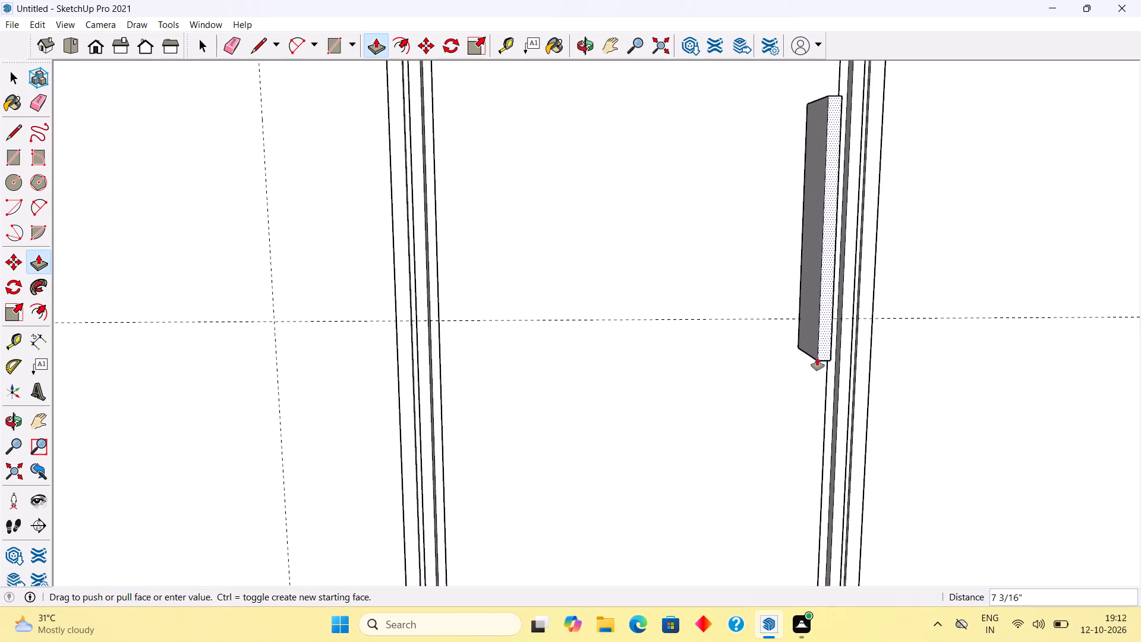
type("1.5\"")
key("Return")
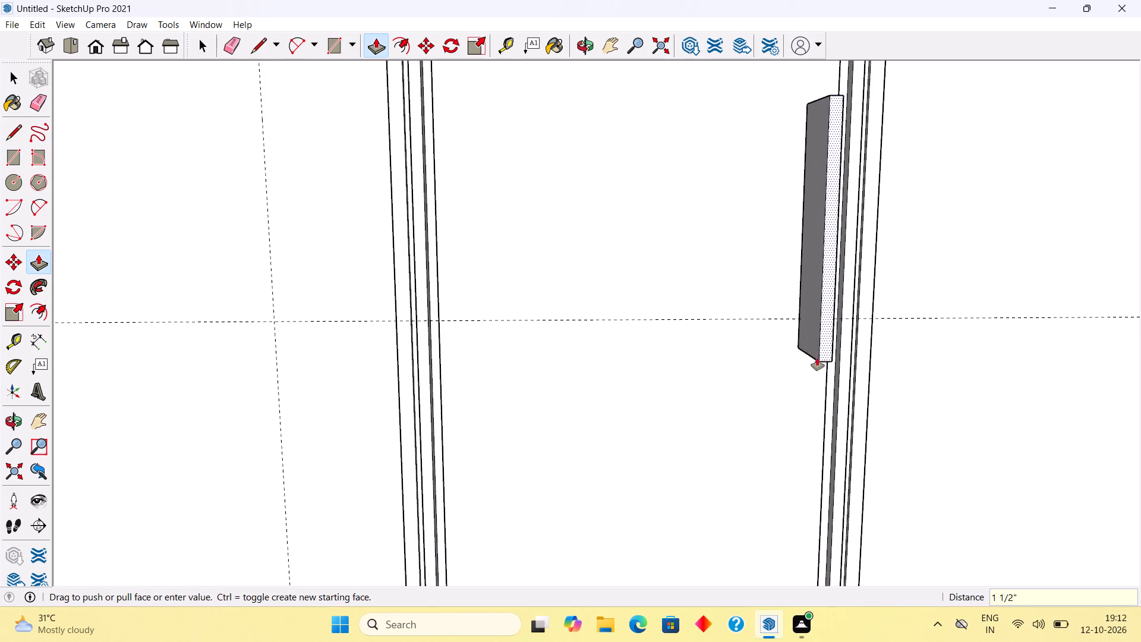
key("space")
Offset the outline of the handle's side face, the one facing away from the window, inward by about 5/8".
scroll(777, 163, "up", 5)
middle_click_drag(780, 176, 918, 197)
scroll(917, 197, "down", 6)
middle_click_drag(767, 181, 839, 185)
scroll(839, 185, "up", 4)
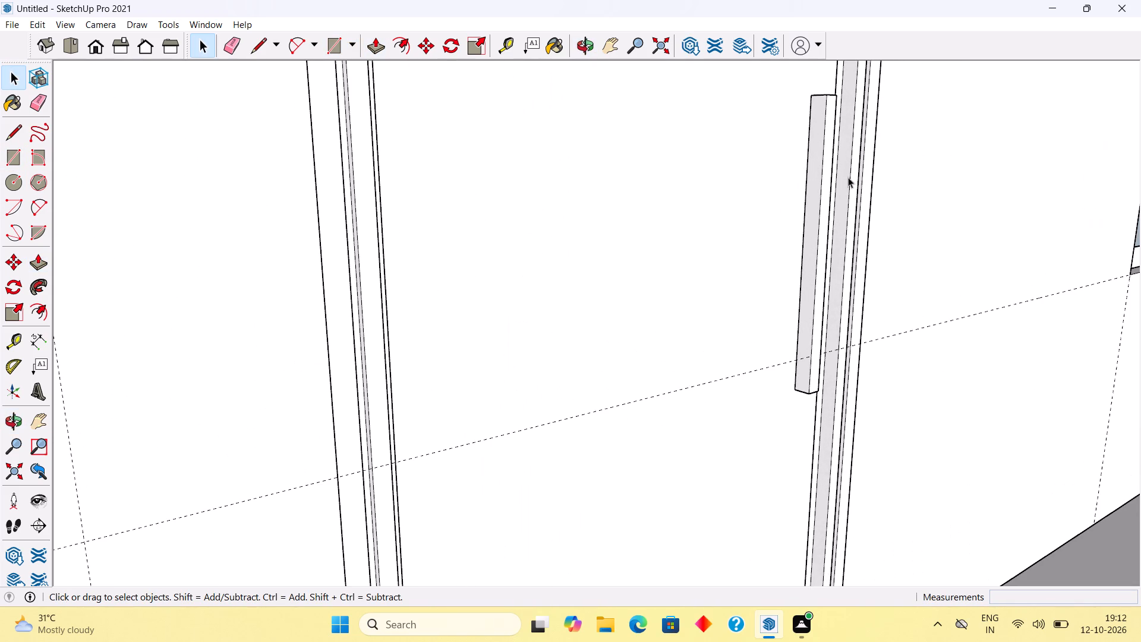
scroll(802, 216, "up", 4)
scroll(817, 225, "down", 5)
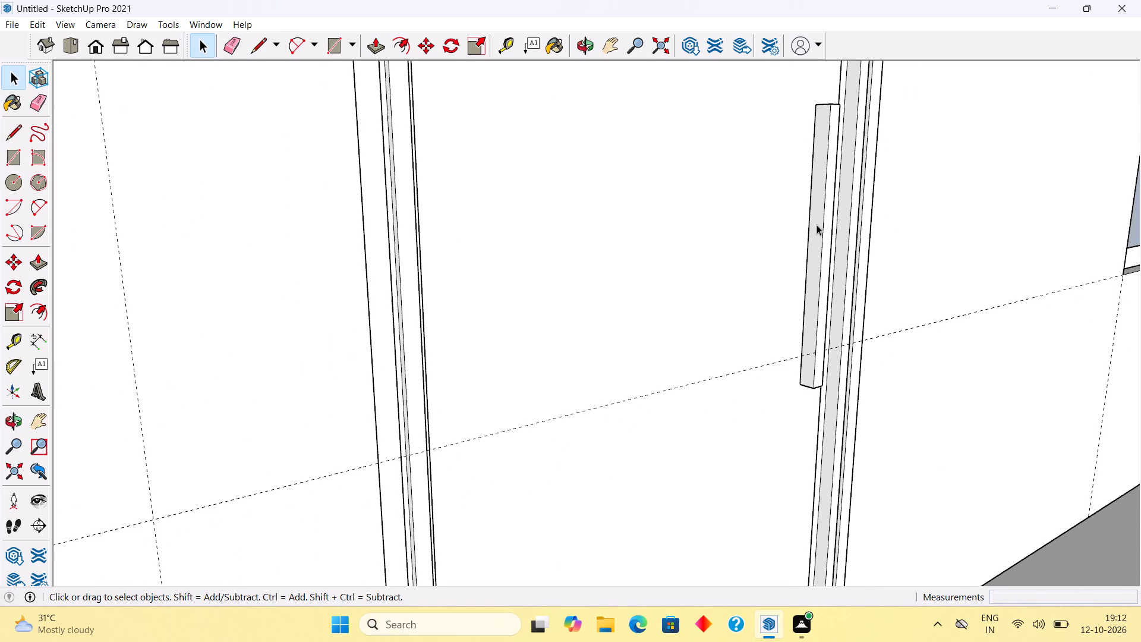
left_click(817, 225)
scroll(817, 225, "up", 5)
scroll(817, 225, "down", 3)
key("f")
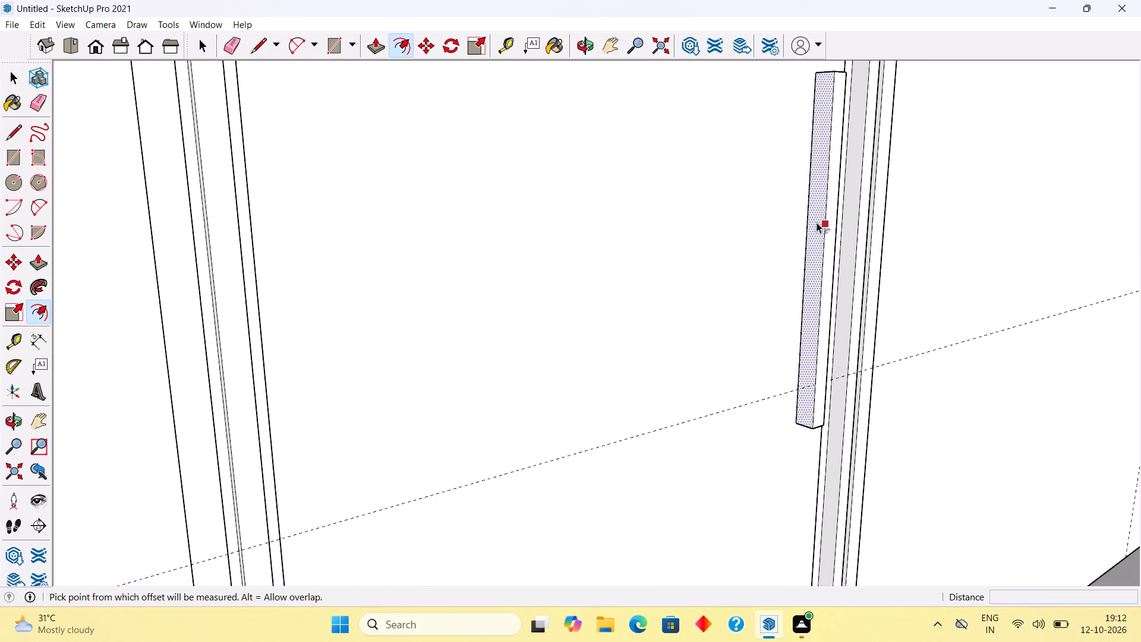
left_click(817, 223)
scroll(817, 226, "up", 4)
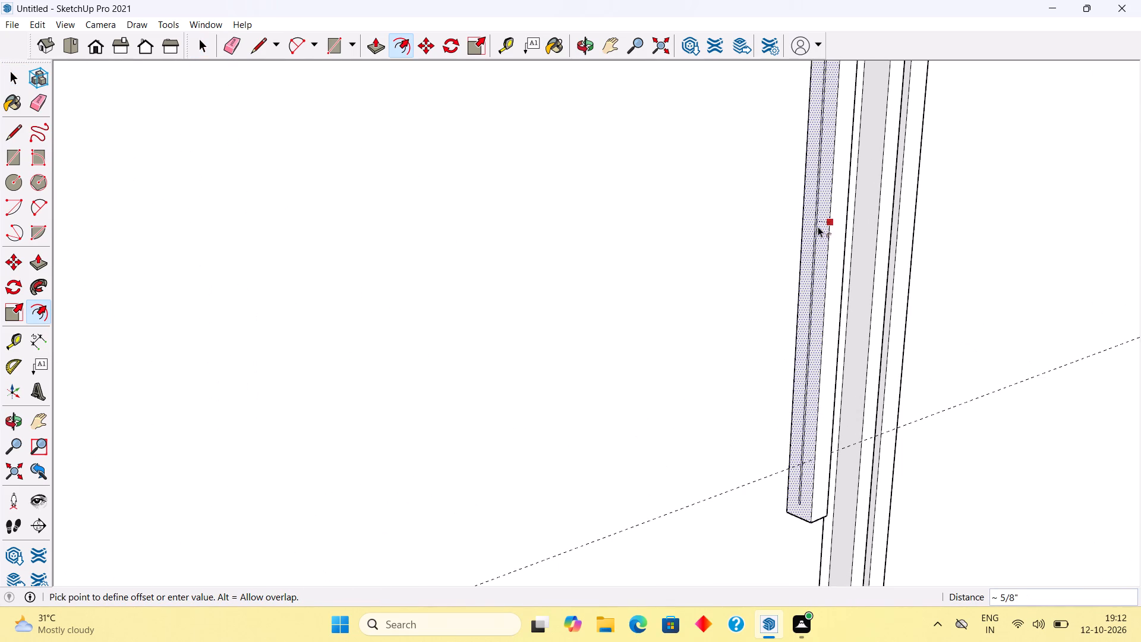
left_click(818, 226)
key("space")
Draw short lines from the offset outline's upper and lower corners to the handle edge against the door panel.
key("l")
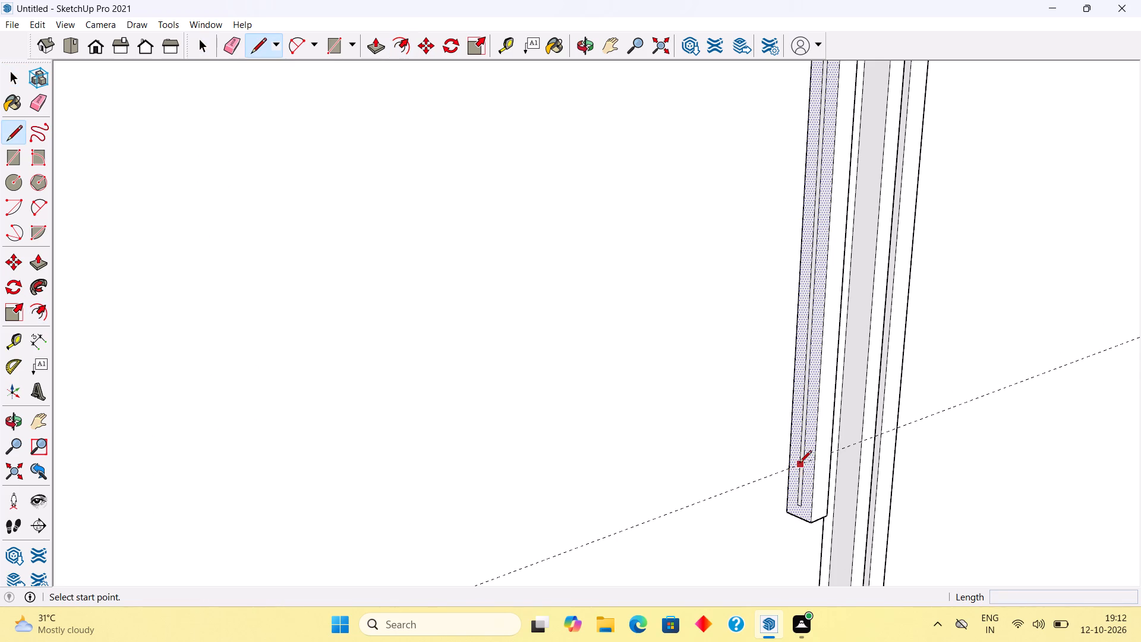
scroll(800, 477, "up", 5)
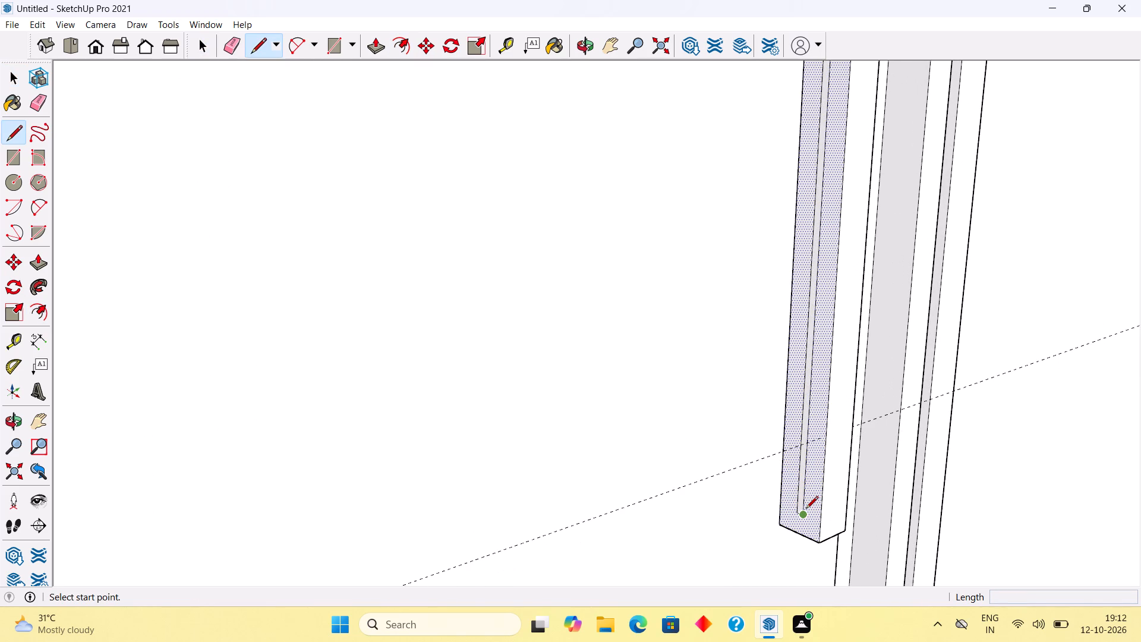
scroll(806, 509, "up", 4)
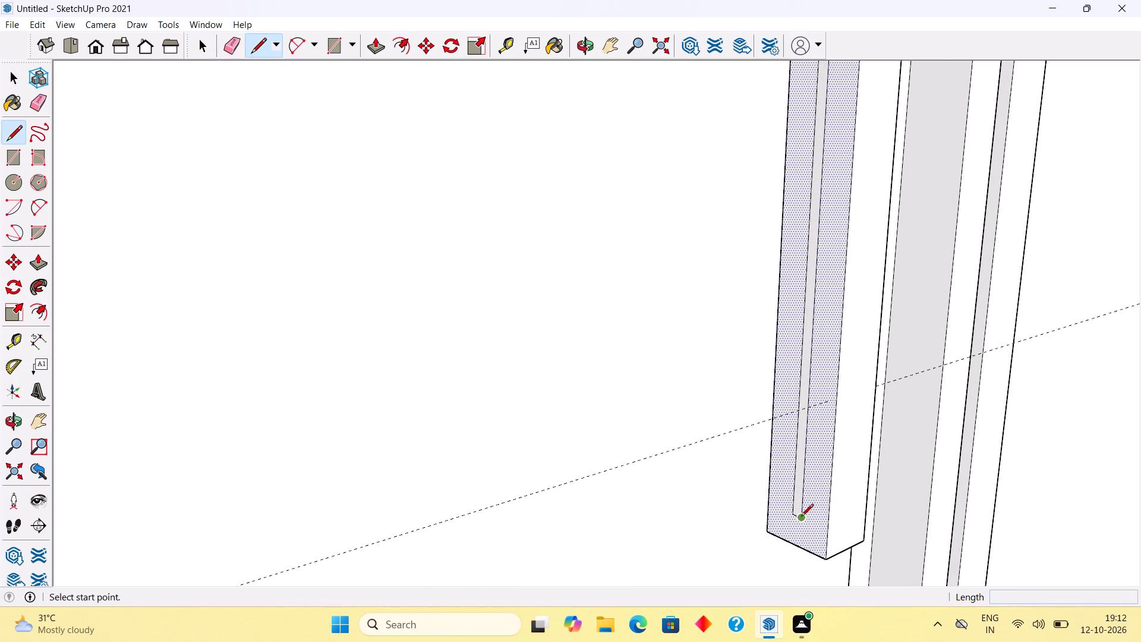
left_click(795, 517)
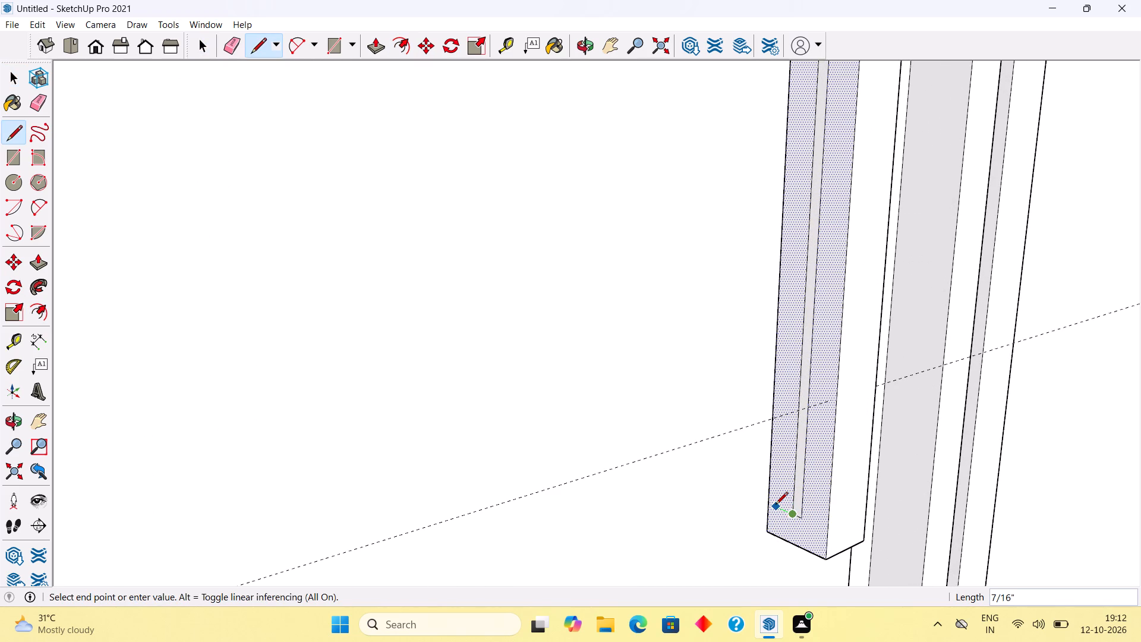
left_click(771, 503)
scroll(771, 503, "down", 4)
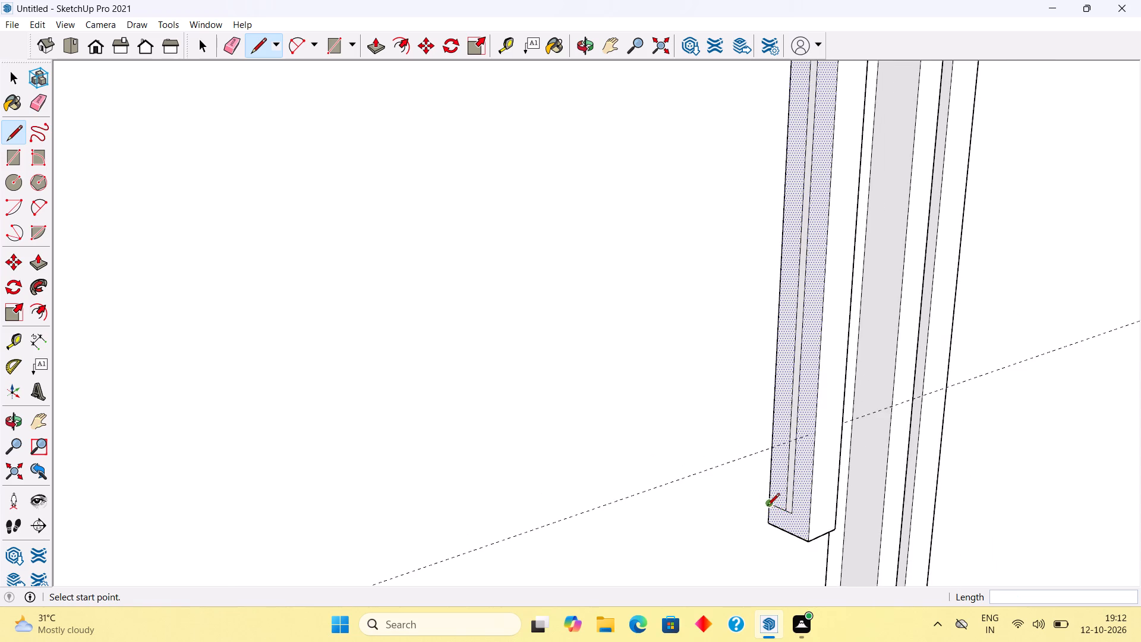
scroll(765, 509, "down", 8)
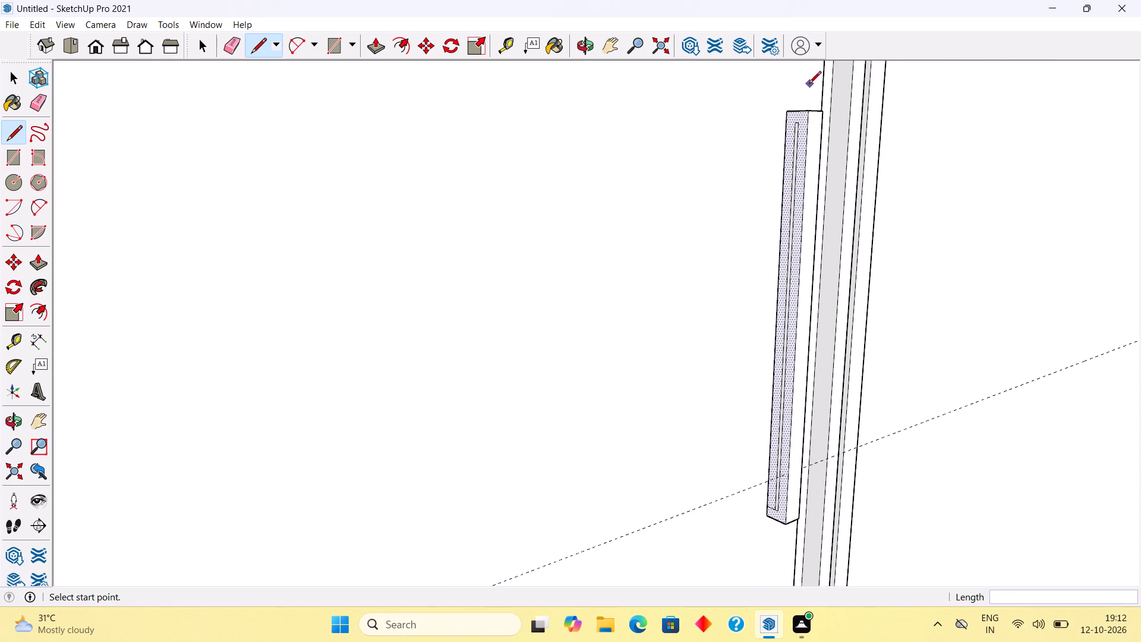
scroll(809, 84, "up", 4)
scroll(793, 139, "up", 15)
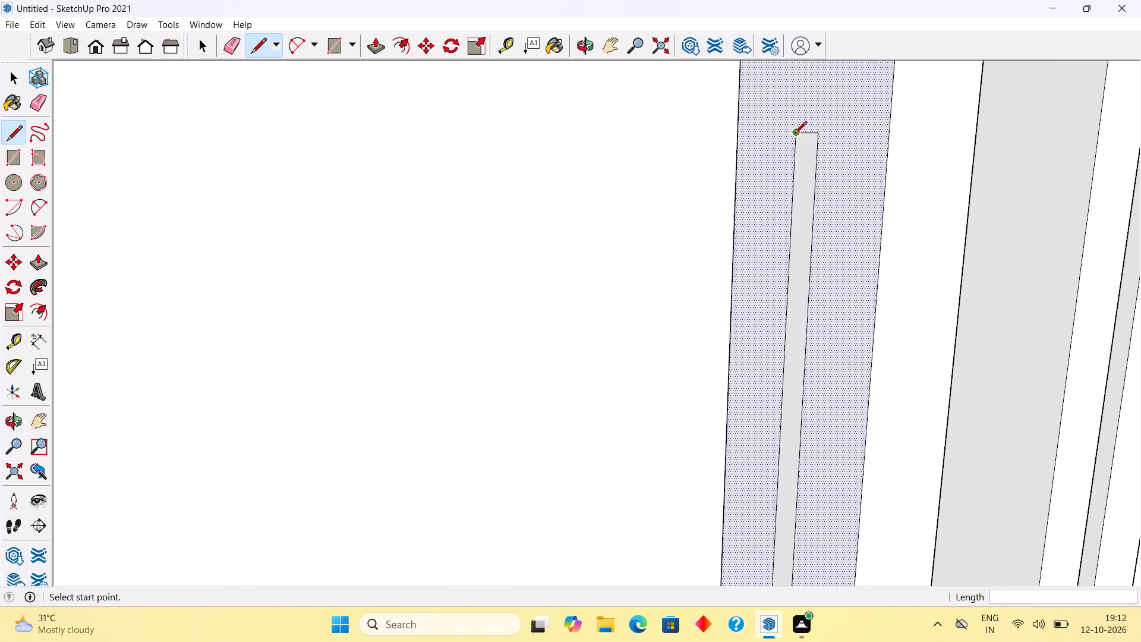
left_click(795, 134)
left_click(739, 132)
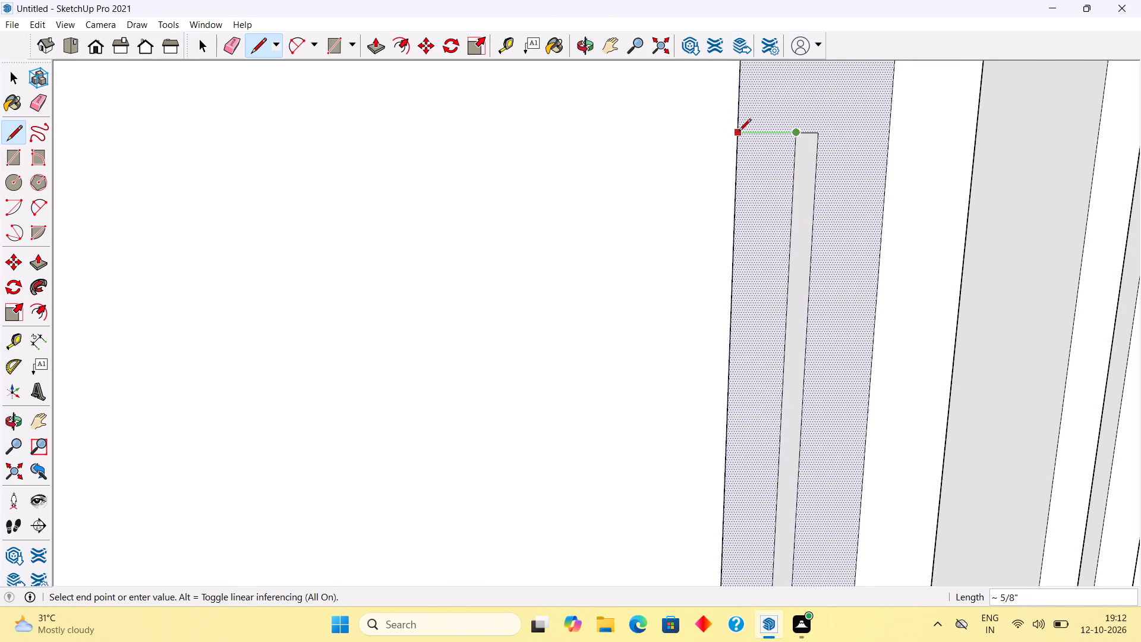
key("space")
Delete the offset outline's long edge nearest the door panel, merging the faces between the two short lines.
left_click(793, 162)
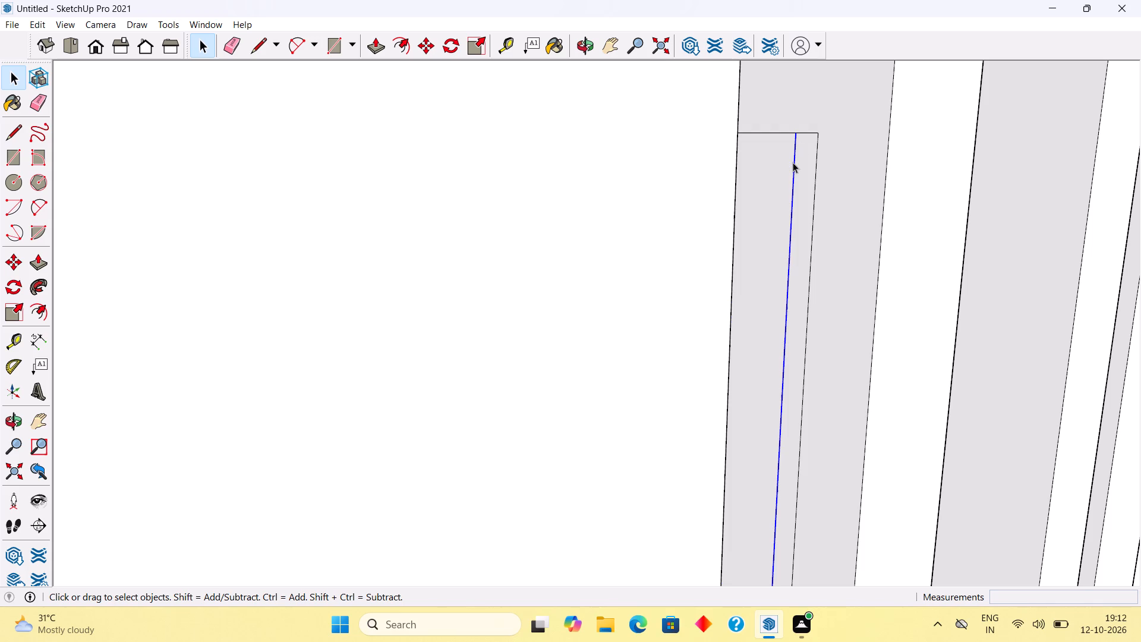
key("Delete")
Push the handle side's inner face back 1 1/4" to cut away the gap between the grip and the door panel.
left_click(795, 173)
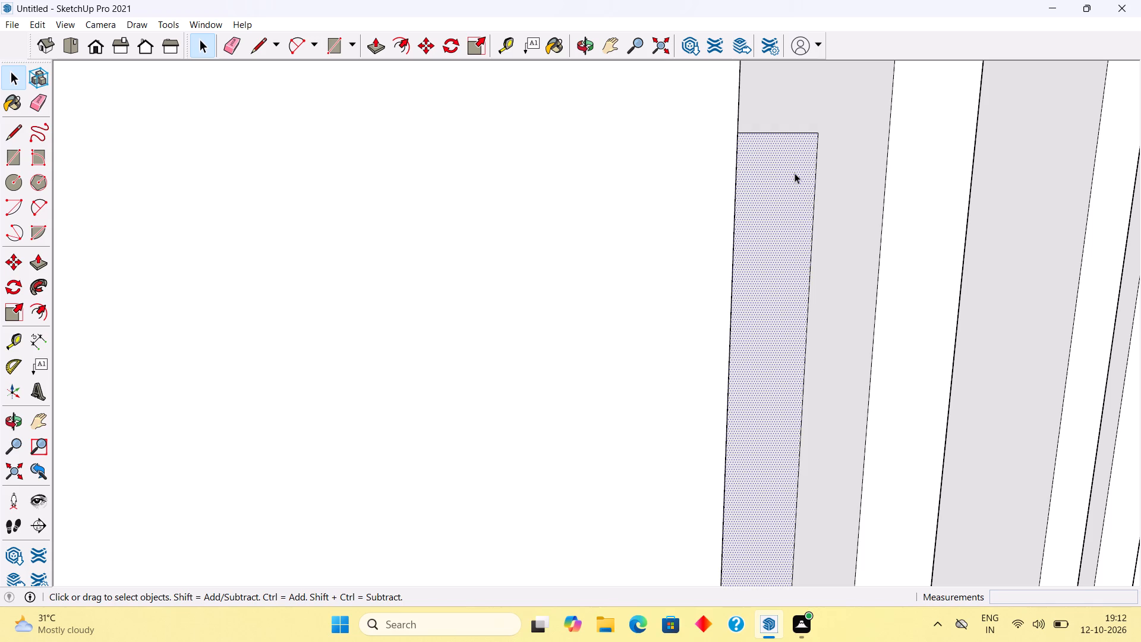
key("p")
left_click_drag(795, 173, 937, 202)
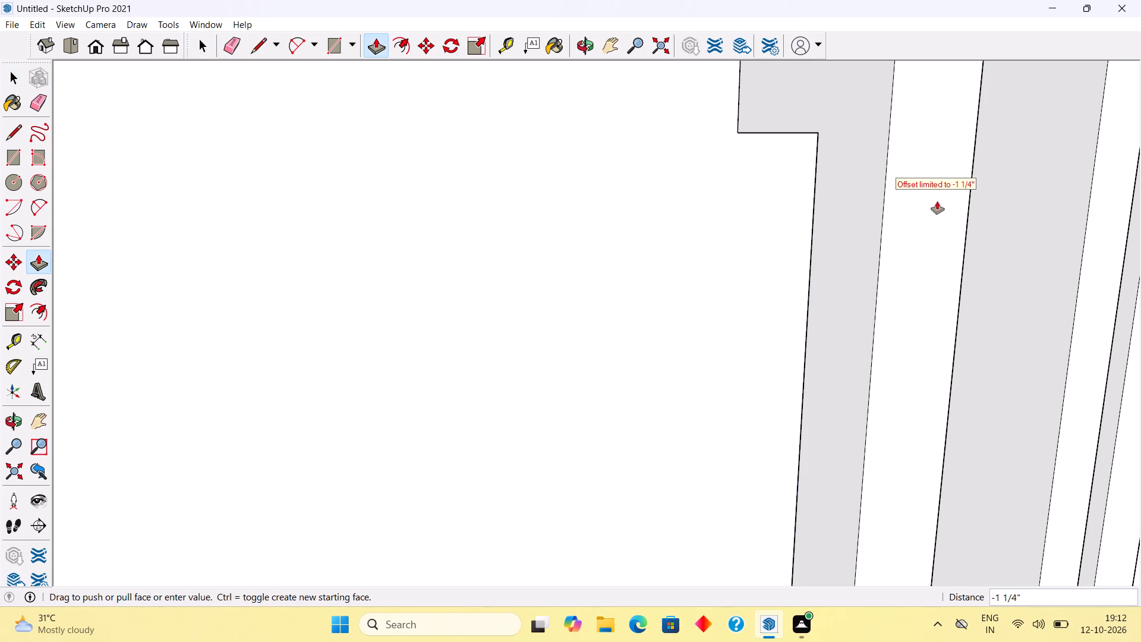
left_click_drag(937, 202, 939, 203)
key("space")
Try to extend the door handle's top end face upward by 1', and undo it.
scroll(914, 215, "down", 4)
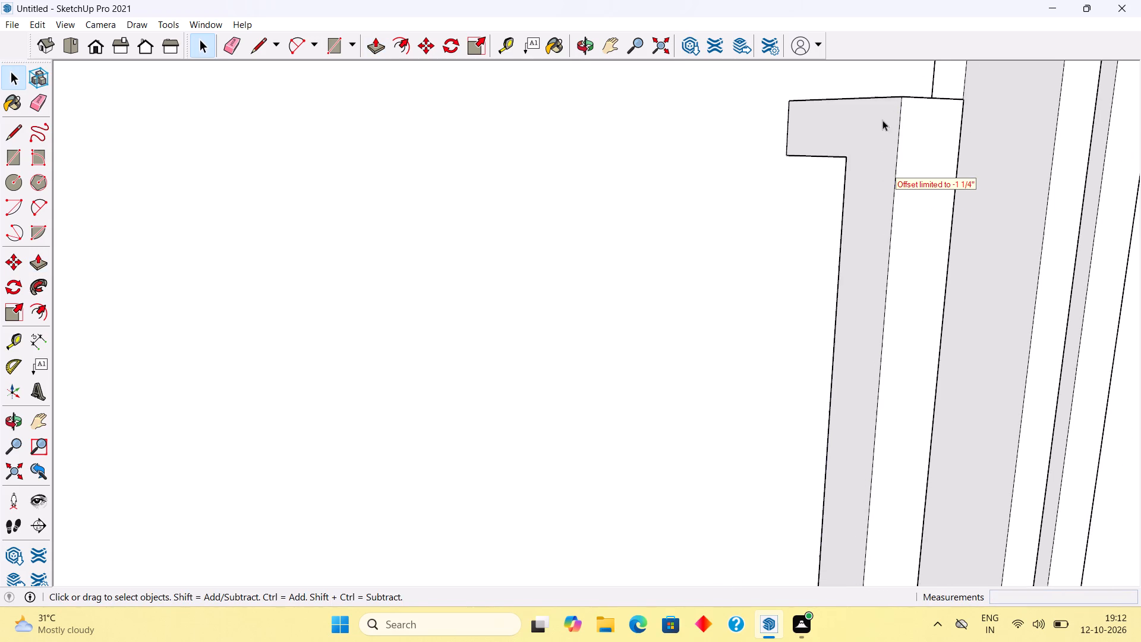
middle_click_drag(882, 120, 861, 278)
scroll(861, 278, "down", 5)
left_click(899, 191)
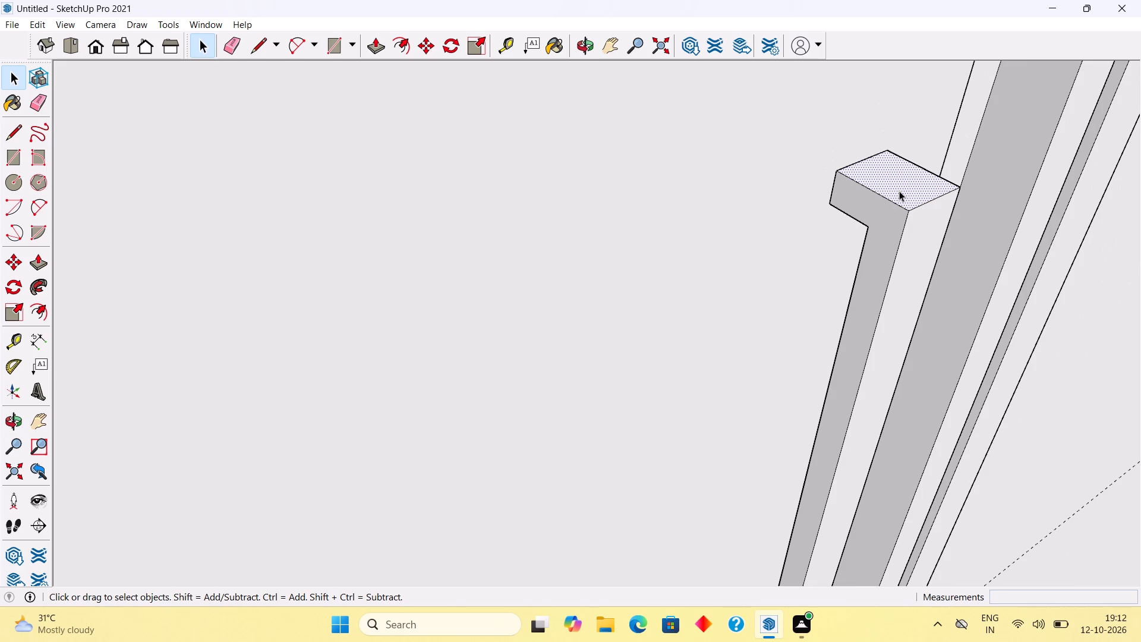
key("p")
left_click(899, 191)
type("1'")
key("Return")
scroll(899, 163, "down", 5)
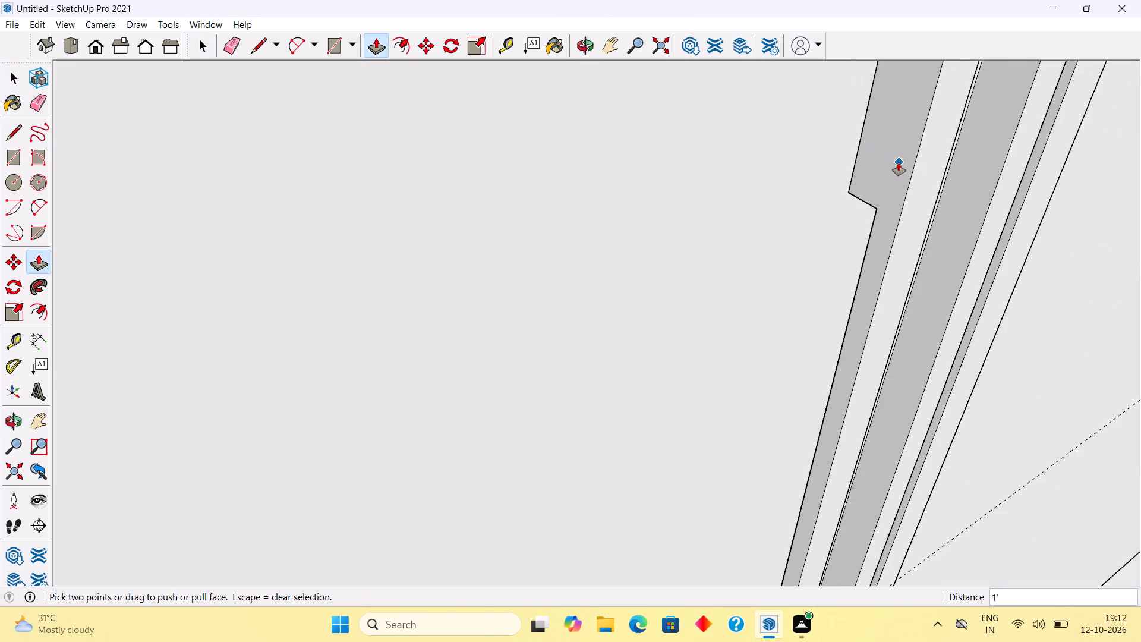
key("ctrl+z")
Pull the door handle's top end face up 1".
left_click(900, 171)
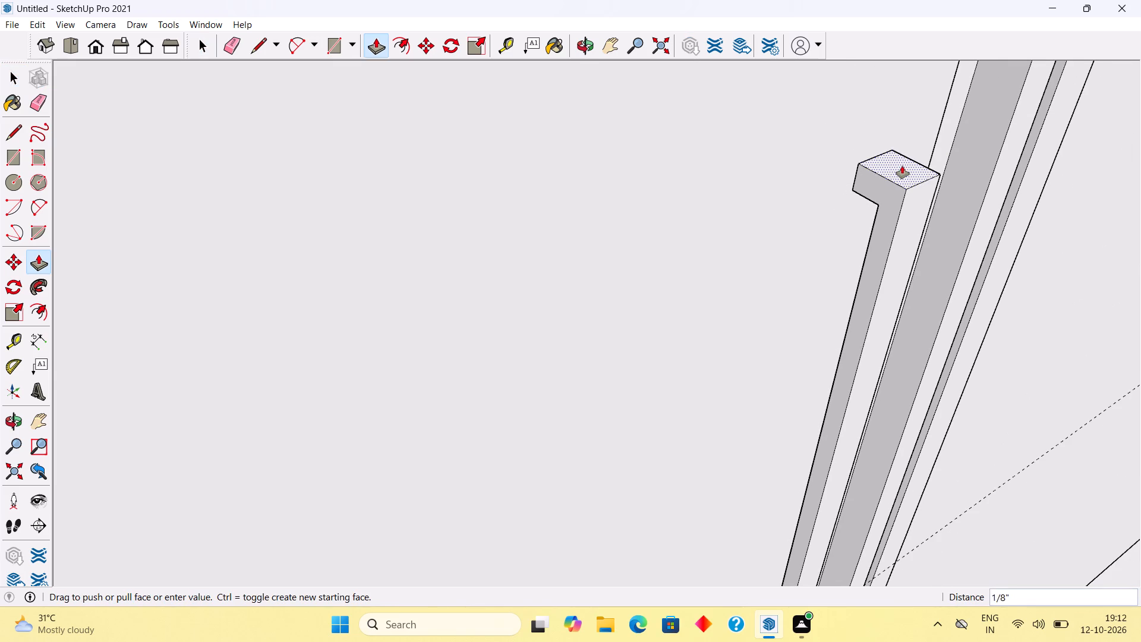
type("1\"")
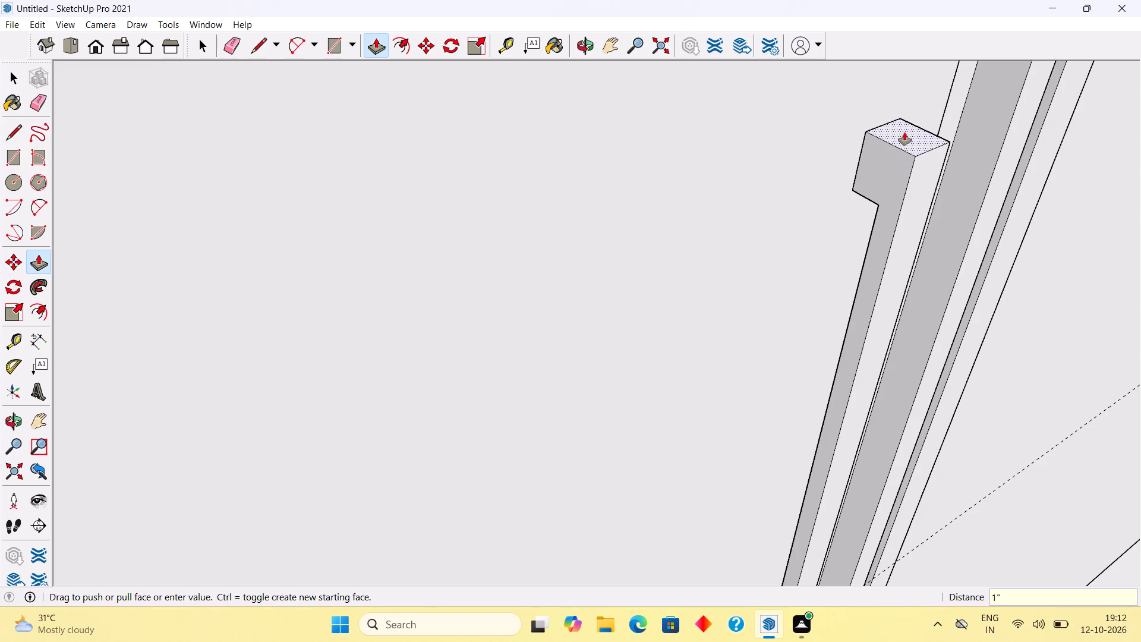
key("Return")
Pull the door handle's bottom end face down 1".
scroll(893, 138, "down", 15)
scroll(874, 242, "down", 2)
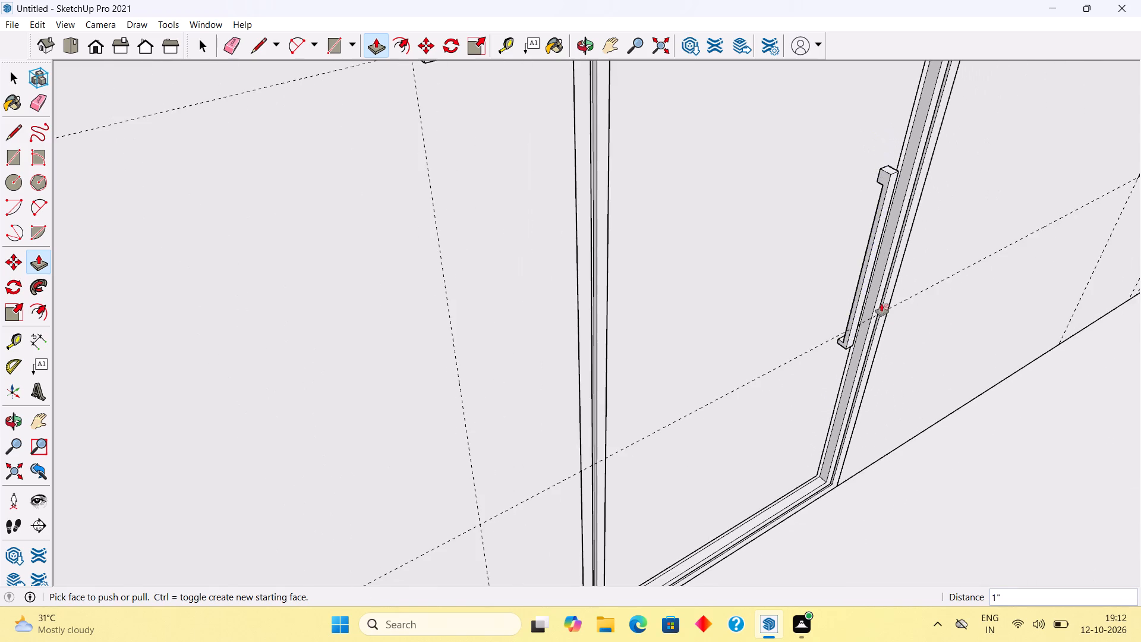
middle_click_drag(900, 314, 833, 99)
middle_click_drag(852, 326, 825, 190)
scroll(887, 402, "up", 11)
left_click(880, 345)
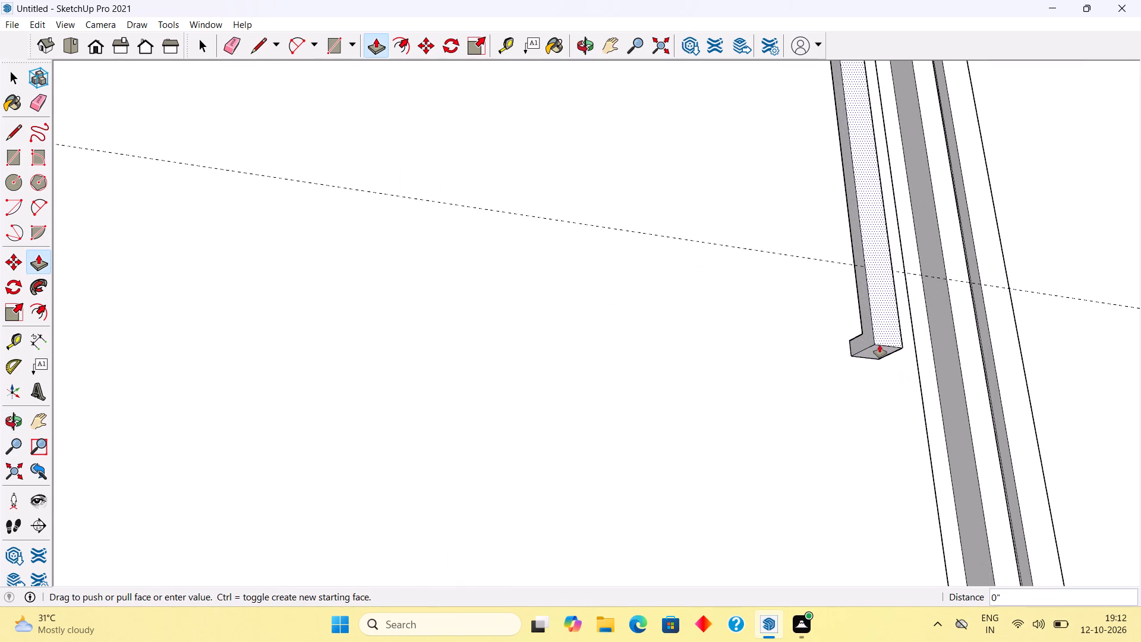
key("space")
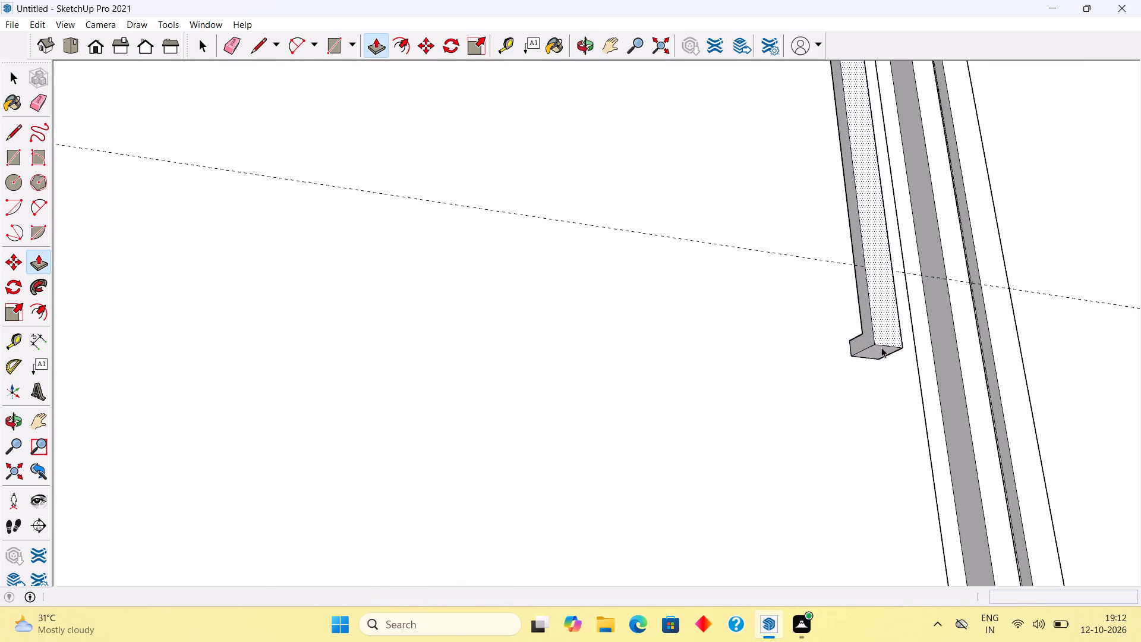
left_click(880, 350)
key("p")
left_click(880, 350)
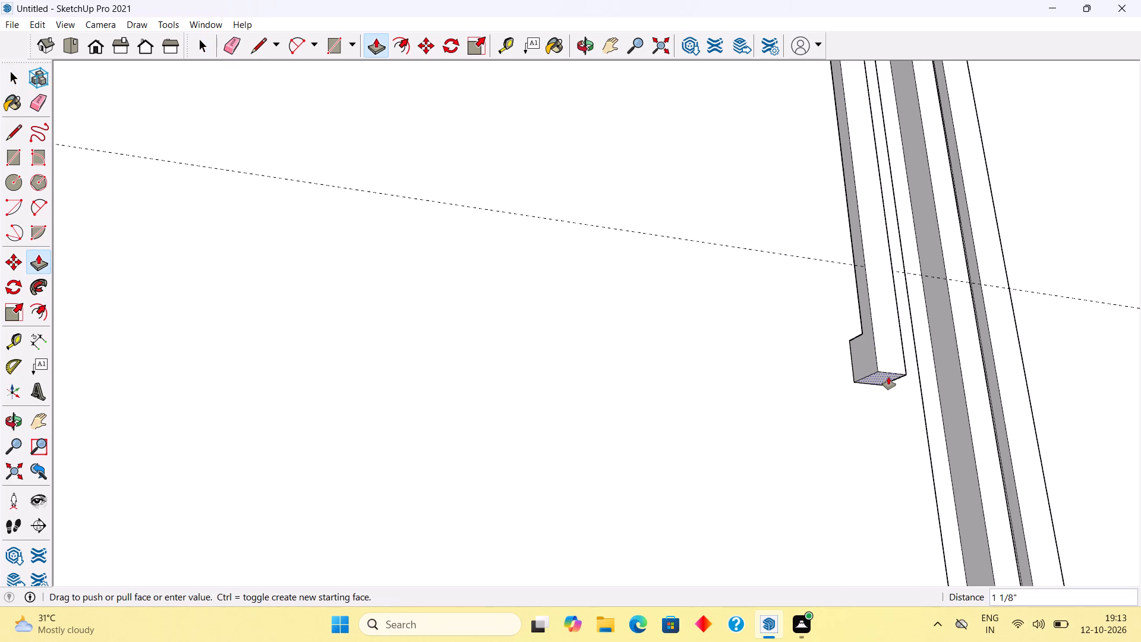
type("1\"")
key("Return")
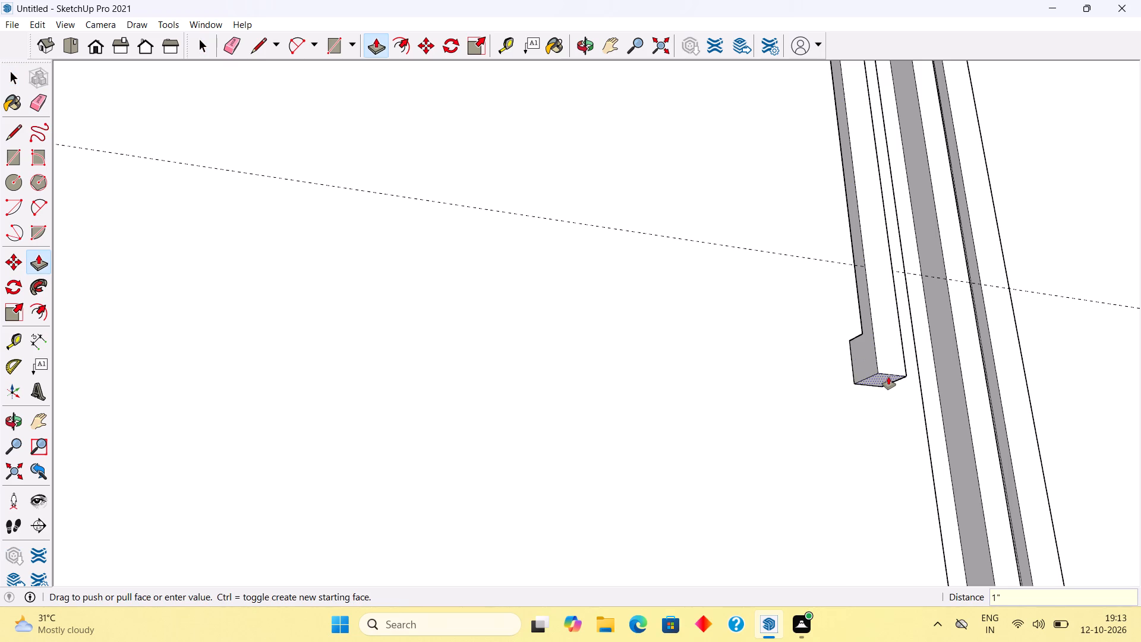
Make the whole door handle, with all its connected faces and edges, a group.
key("space")
triple_click(883, 348)
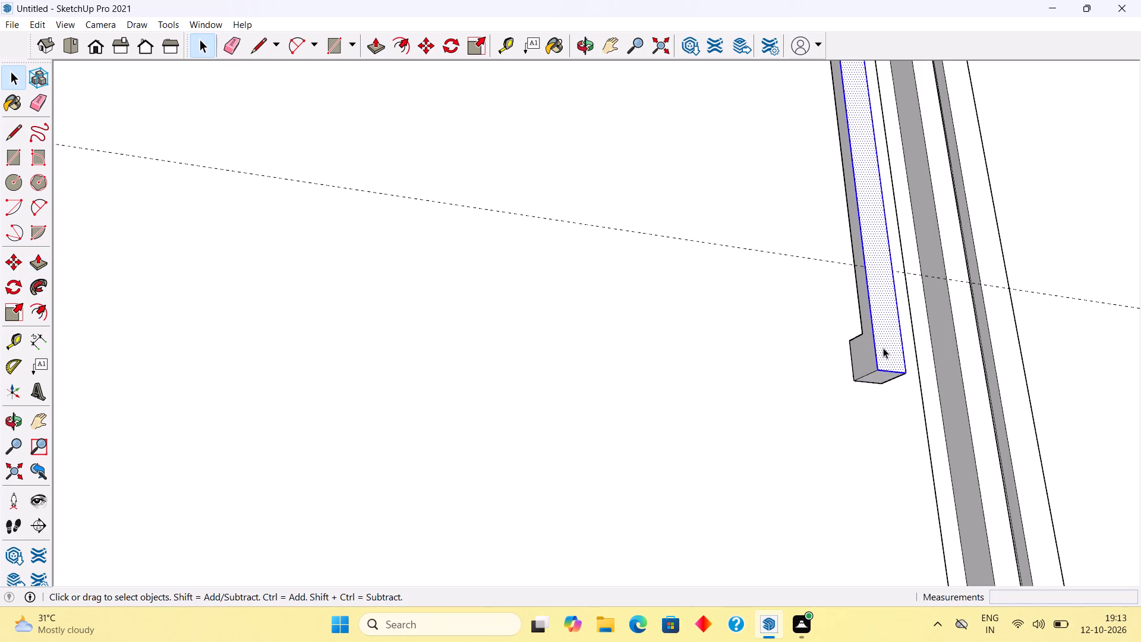
right_click(883, 348)
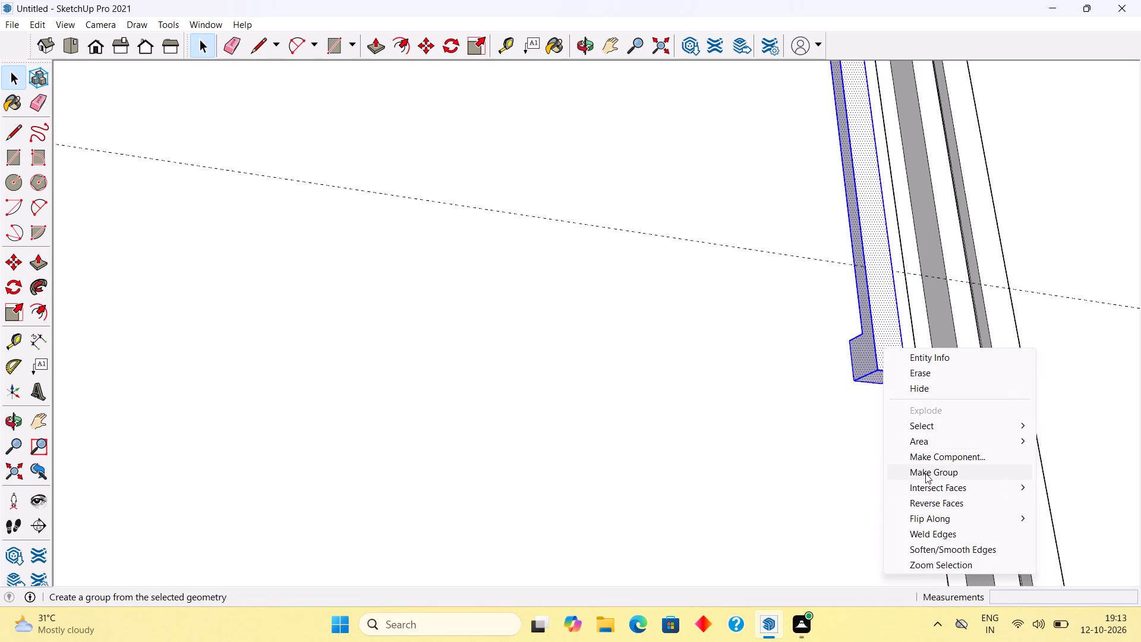
left_click(925, 473)
Move the handle group about 2" sideways, away from the window-side door frame and toward the door's middle.
scroll(896, 480, "down", 20)
scroll(896, 480, "down", 1)
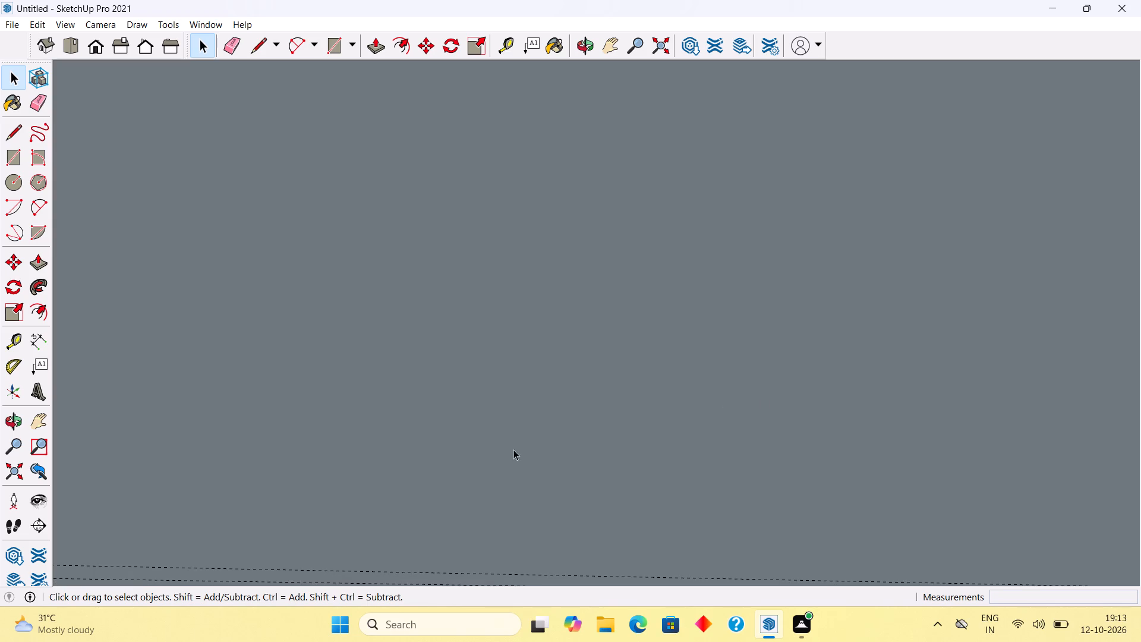
left_click(20, 472)
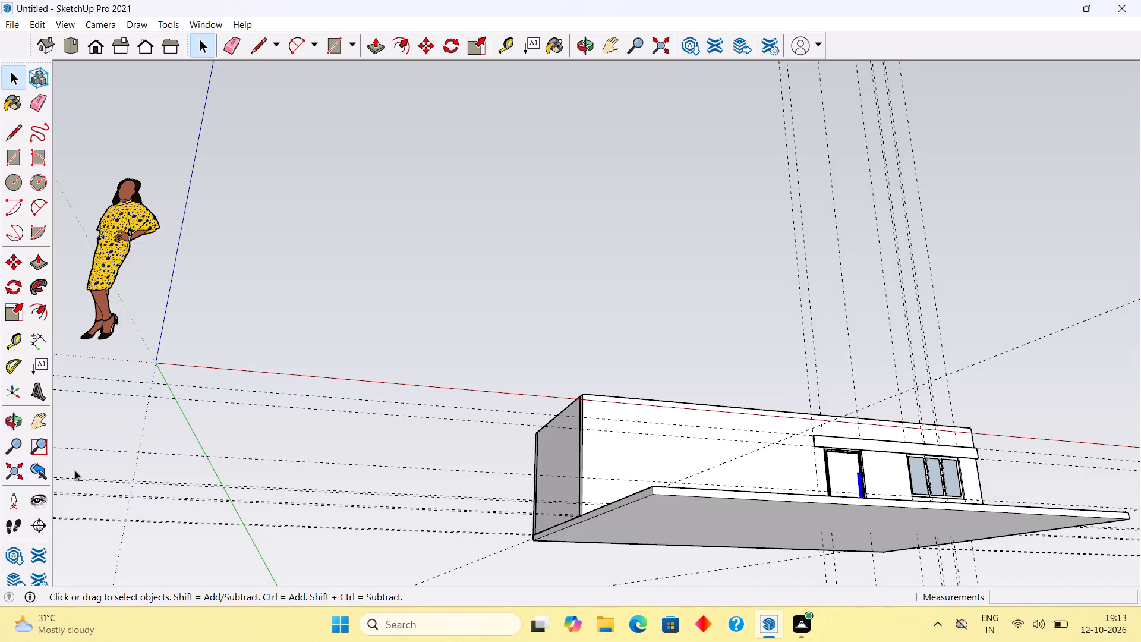
scroll(458, 403, "down", 1)
middle_click_drag(630, 414, 531, 480)
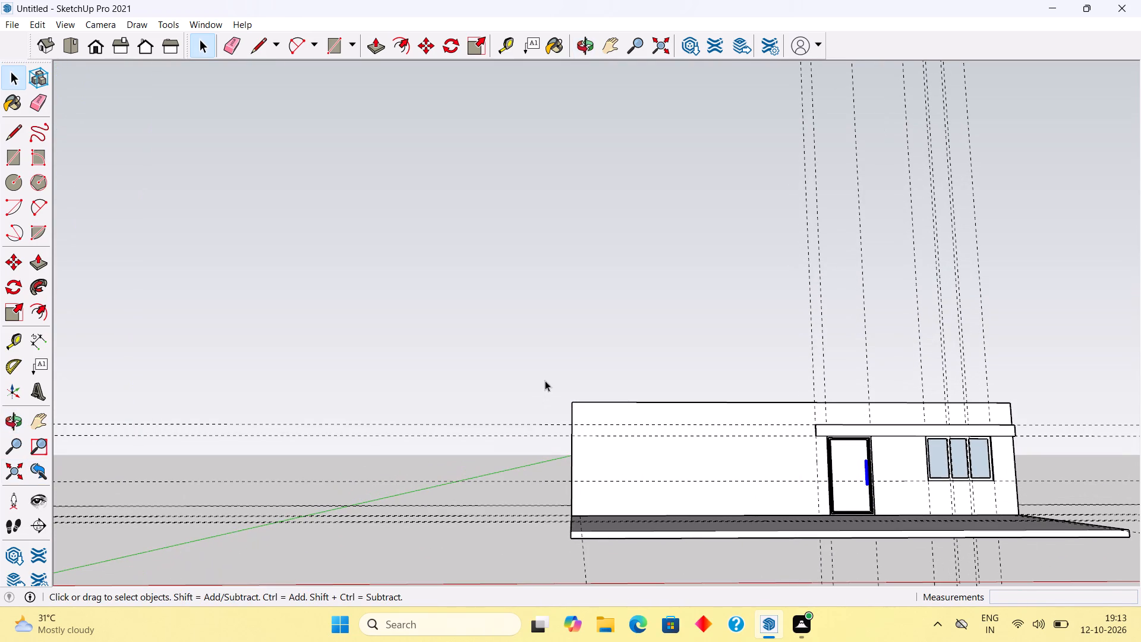
left_click(604, 335)
scroll(868, 521, "up", 5)
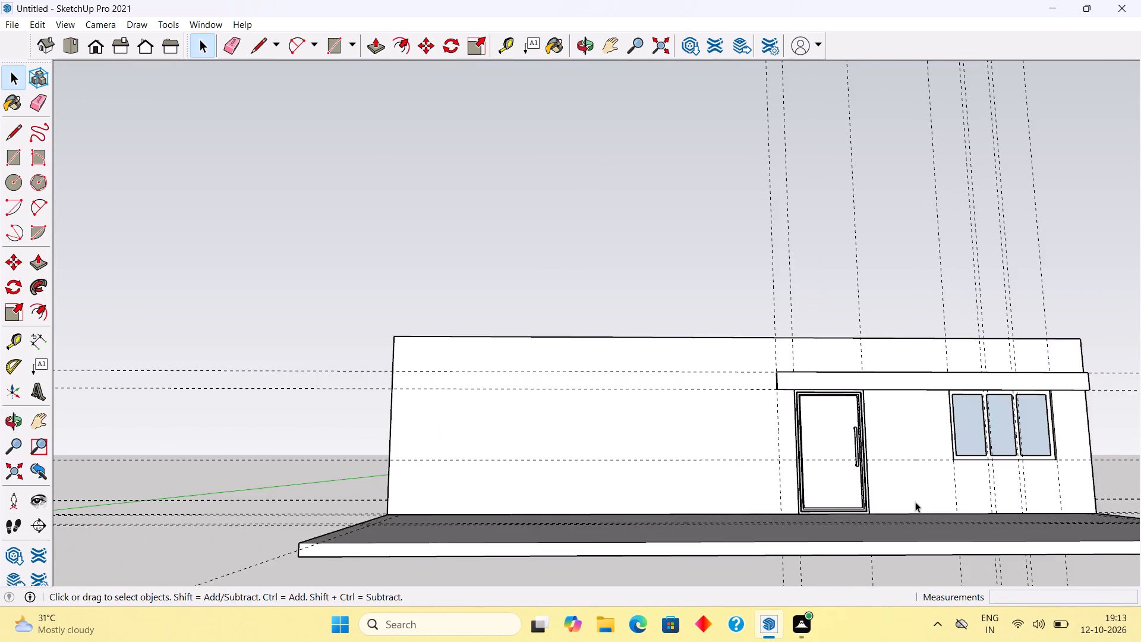
scroll(913, 487, "up", 4)
scroll(786, 450, "up", 8)
middle_click_drag(828, 471, 773, 524)
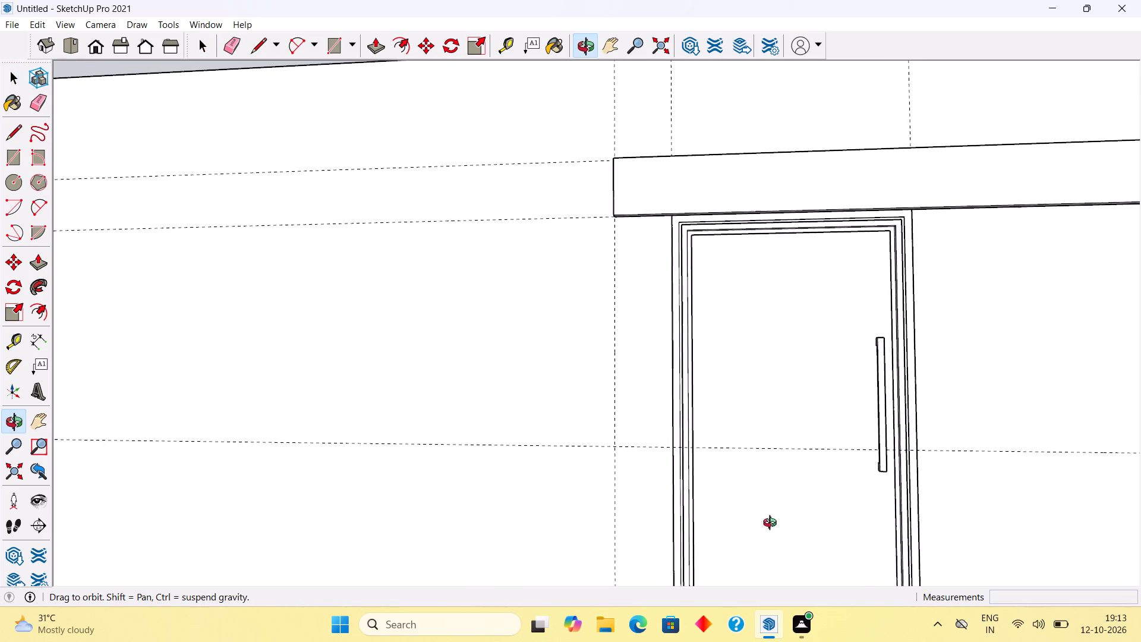
middle_click_drag(773, 524, 783, 546)
scroll(815, 550, "up", 1)
scroll(878, 458, "up", 1)
left_click(881, 457)
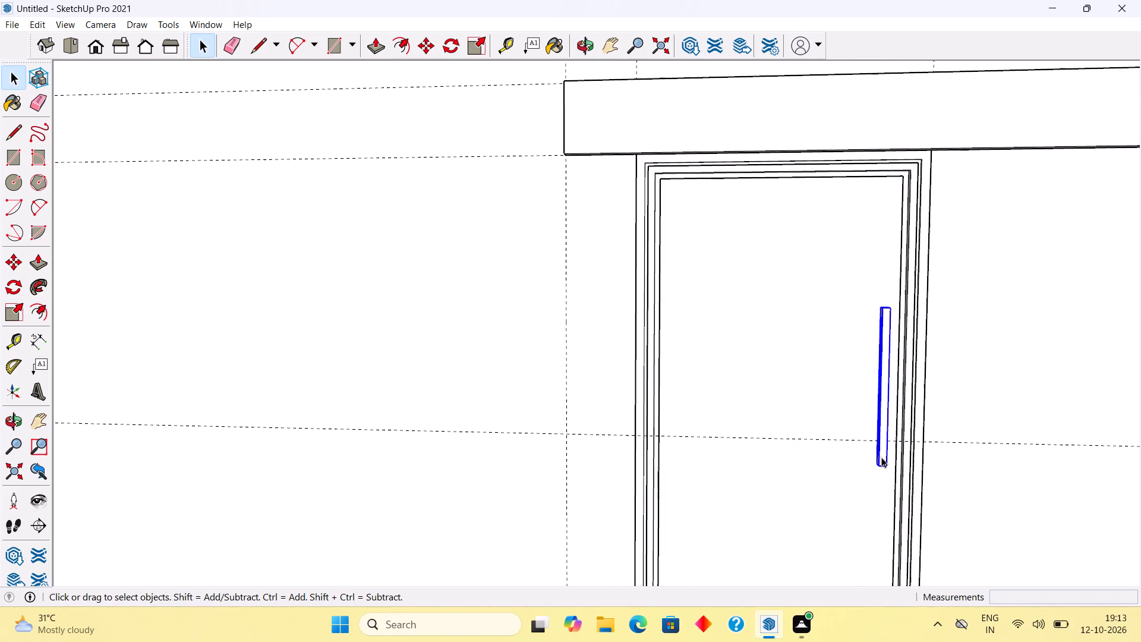
key("m")
left_click(881, 457)
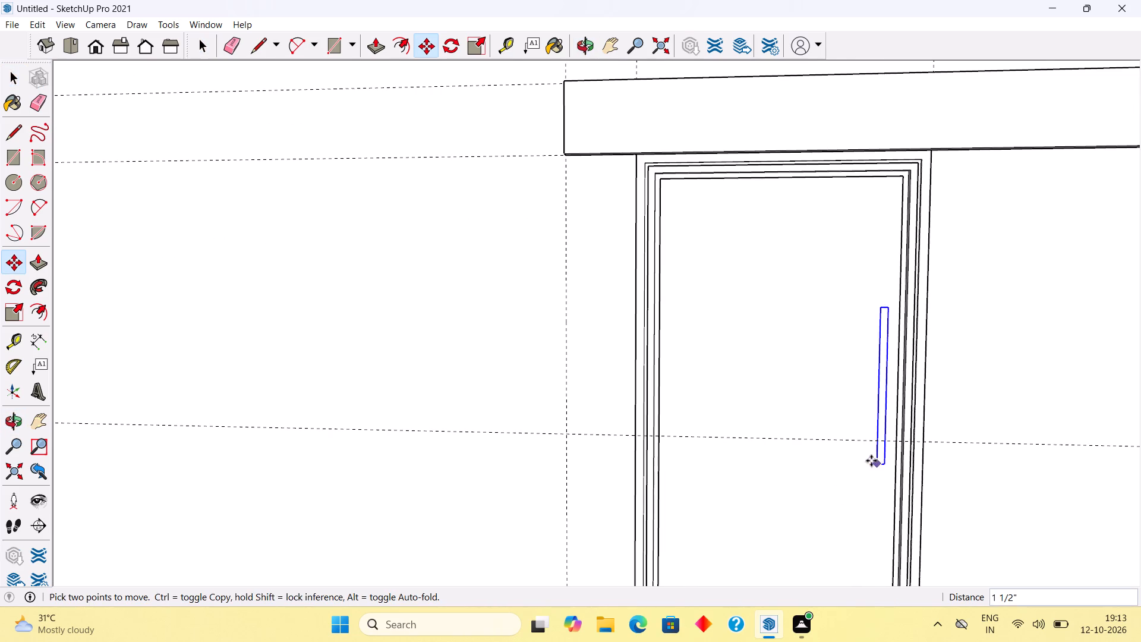
left_click(861, 461)
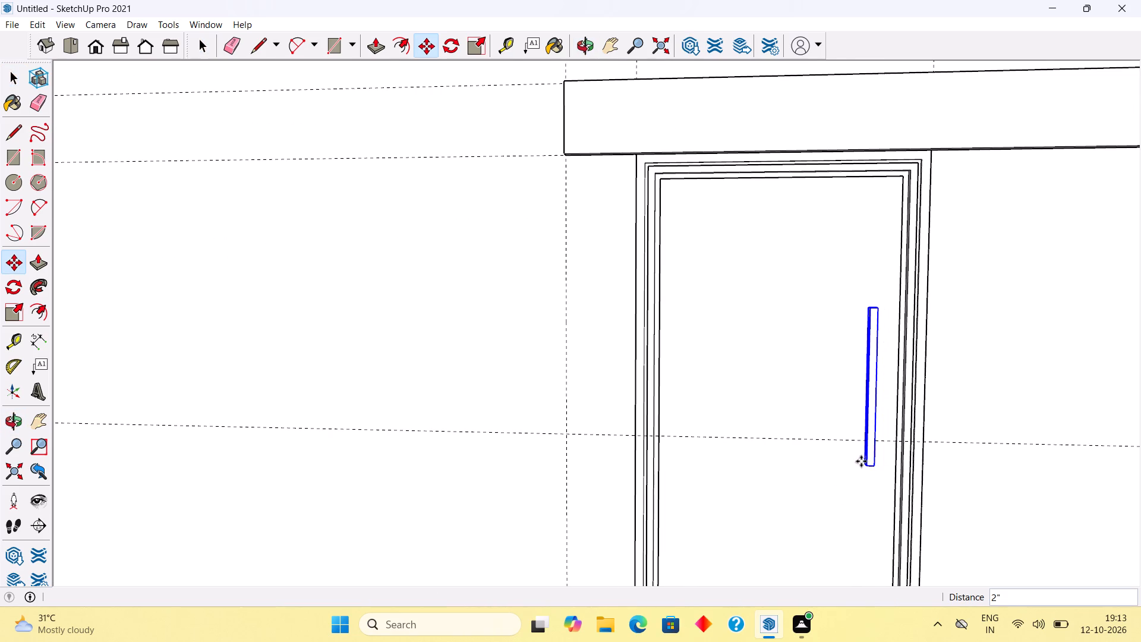
key("space")
scroll(861, 461, "down", 15)
left_click(837, 264)
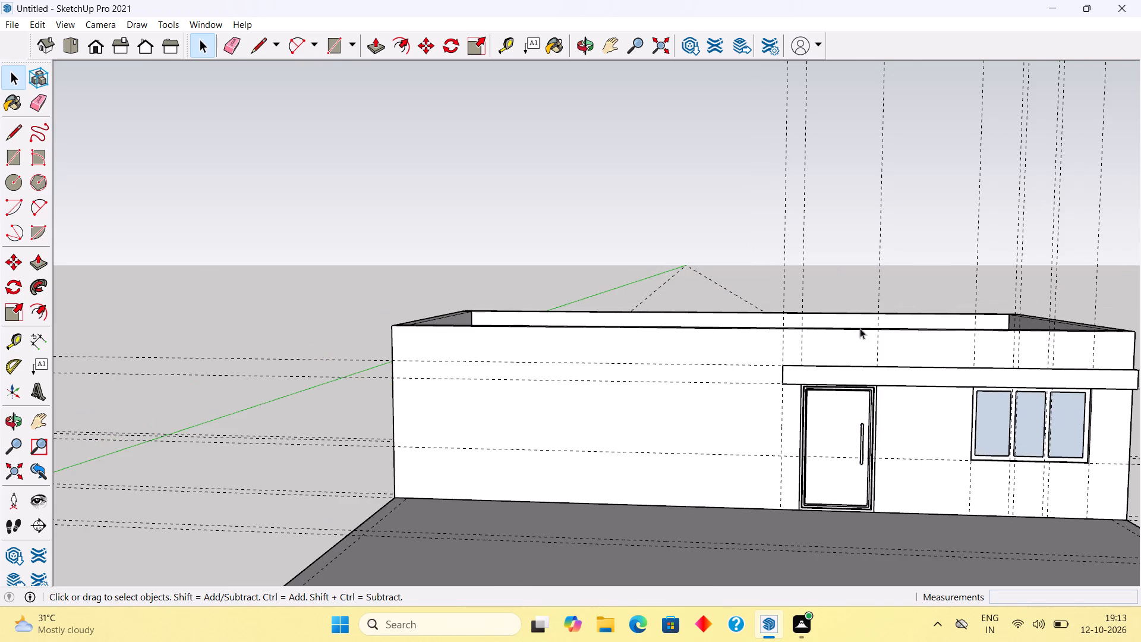
Examine the building's front with its door, handle, windows and projecting band from several angles and distances.
scroll(887, 515, "down", 1)
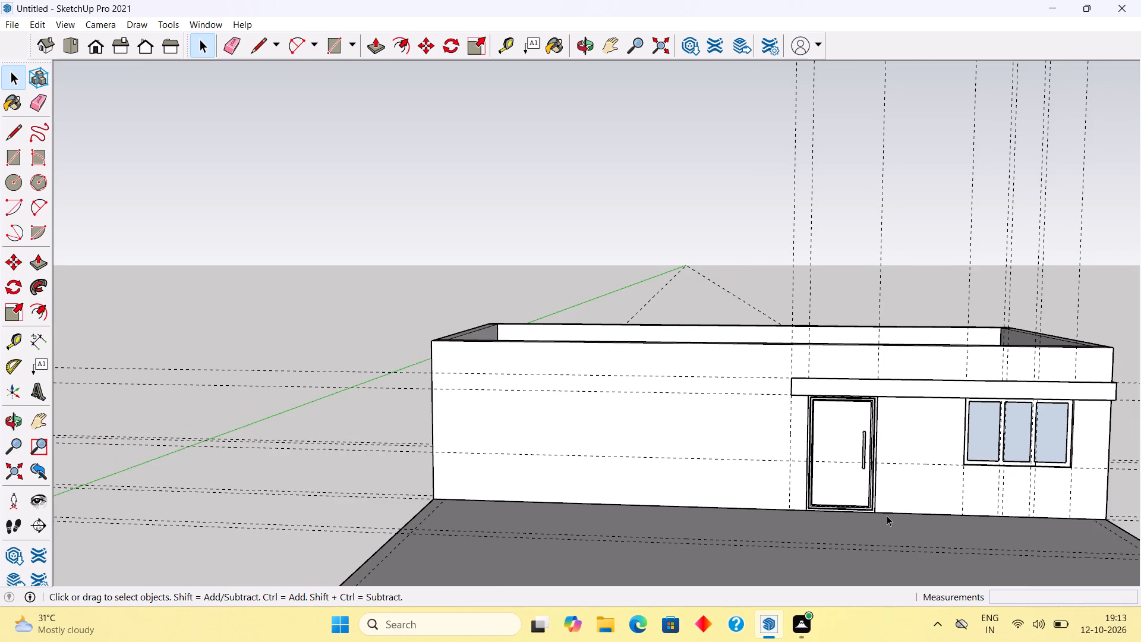
middle_click_drag(889, 524, 883, 552)
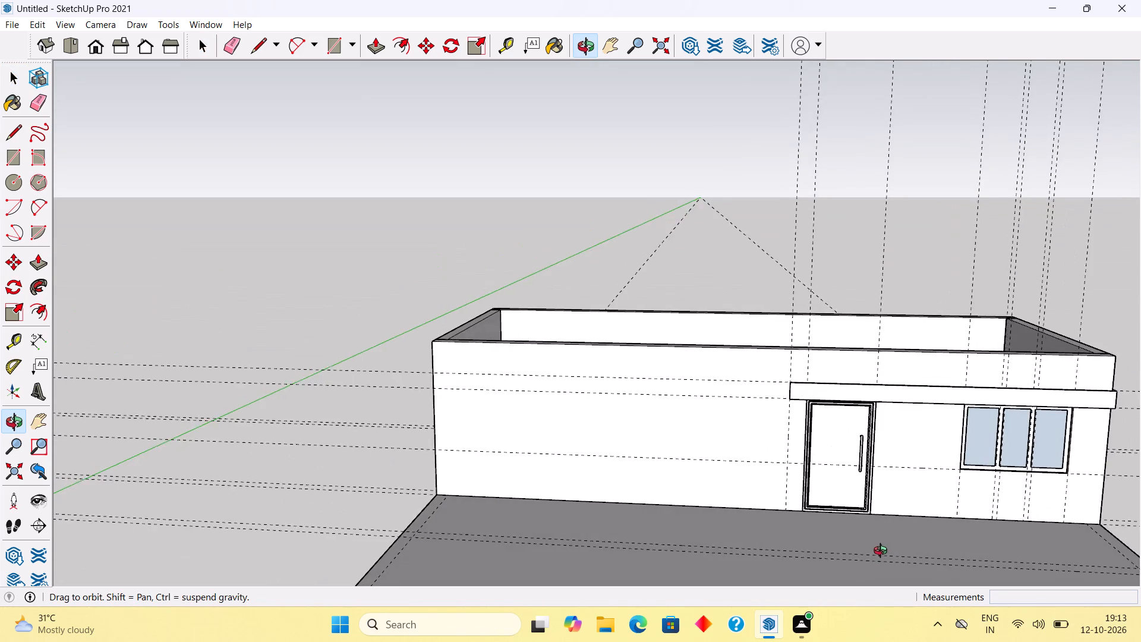
middle_click_drag(883, 552, 878, 548)
scroll(868, 537, "down", 5)
scroll(875, 438, "up", 1)
scroll(887, 414, "down", 6)
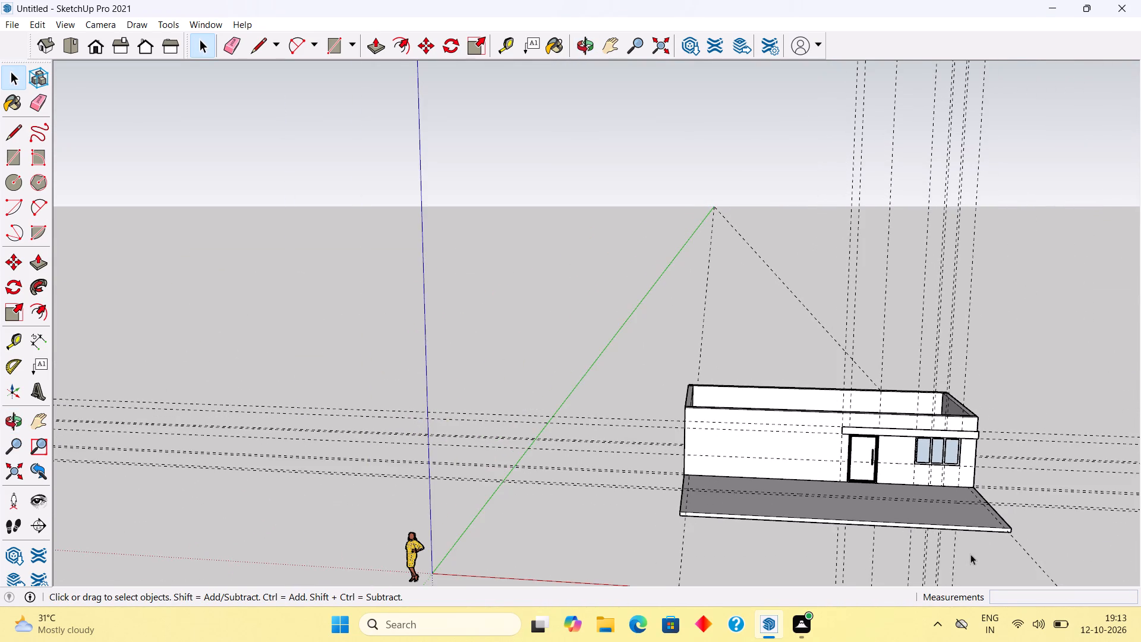
middle_click_drag(972, 517, 1029, 443)
scroll(987, 450, "up", 1)
scroll(792, 494, "up", 4)
scroll(1031, 479, "up", 3)
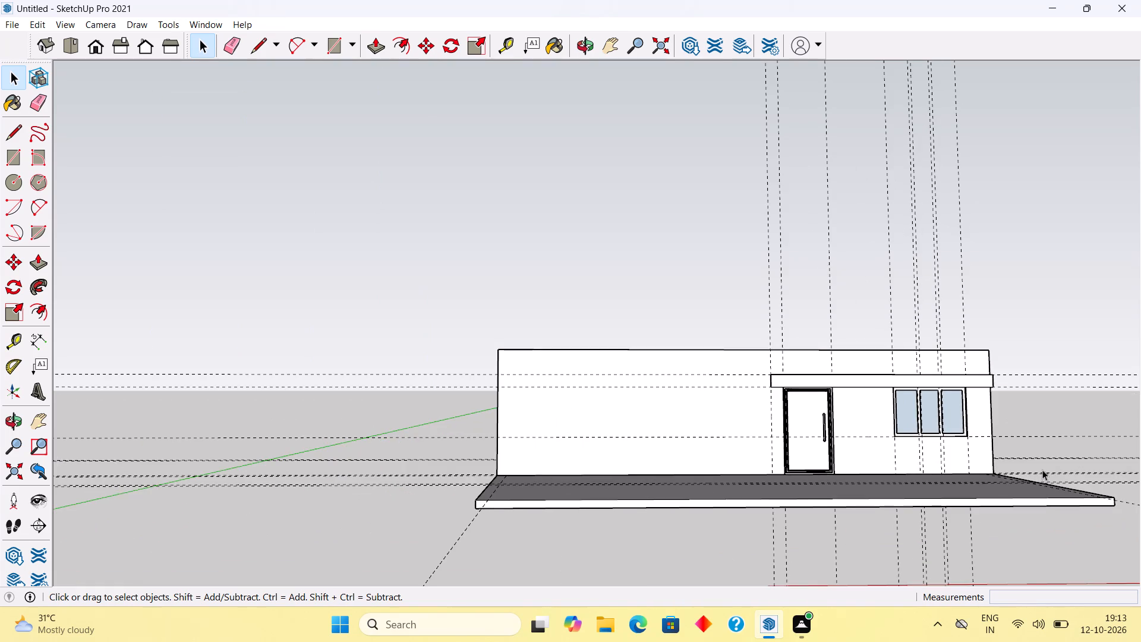
middle_click_drag(1049, 464, 1022, 516)
scroll(1022, 516, "down", 2)
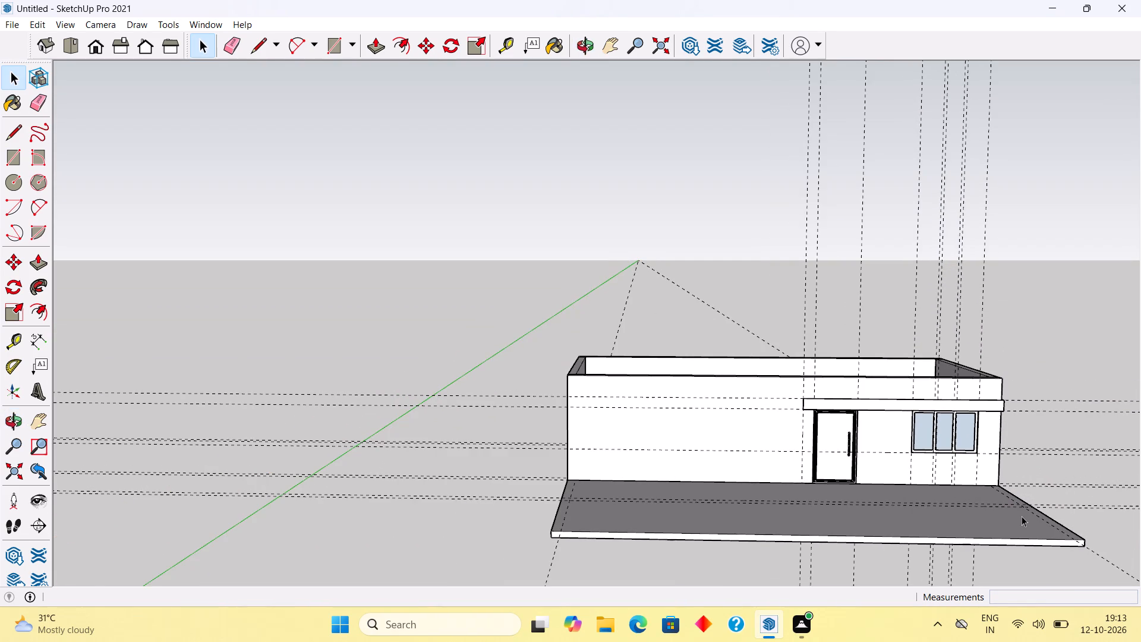
scroll(1022, 516, "up", 3)
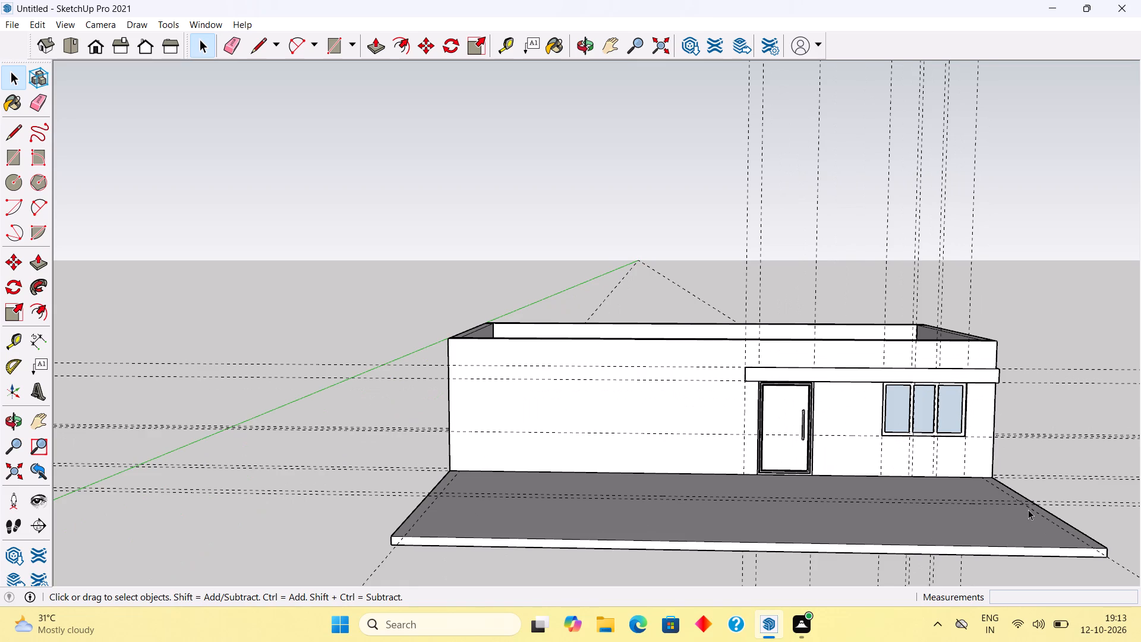
scroll(894, 518, "up", 5)
scroll(785, 462, "up", 6)
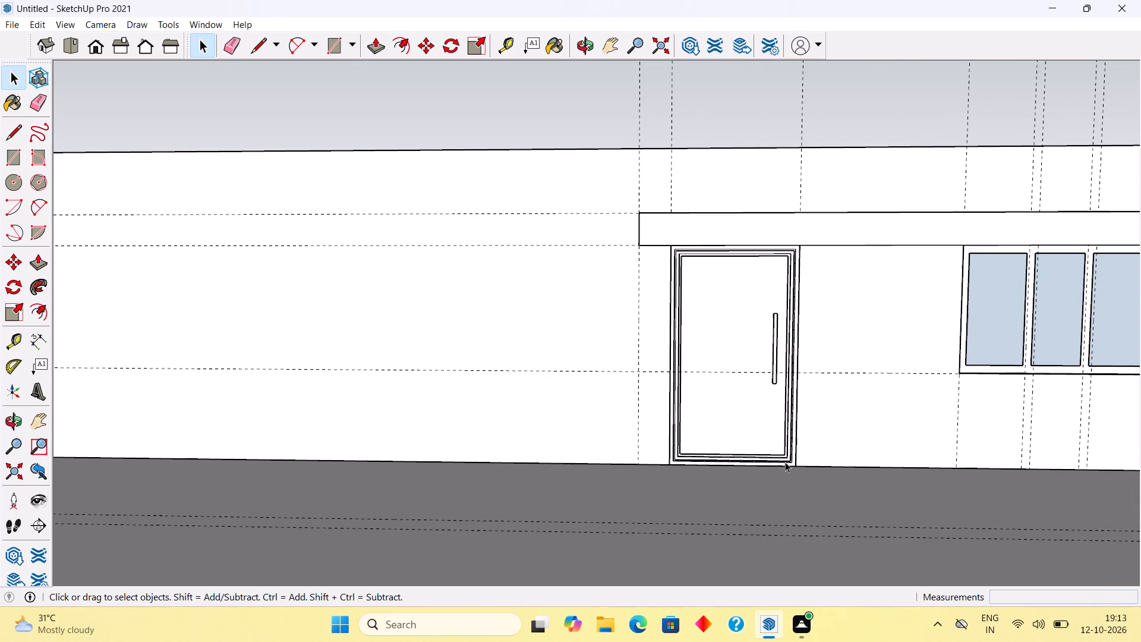
scroll(789, 467, "down", 1)
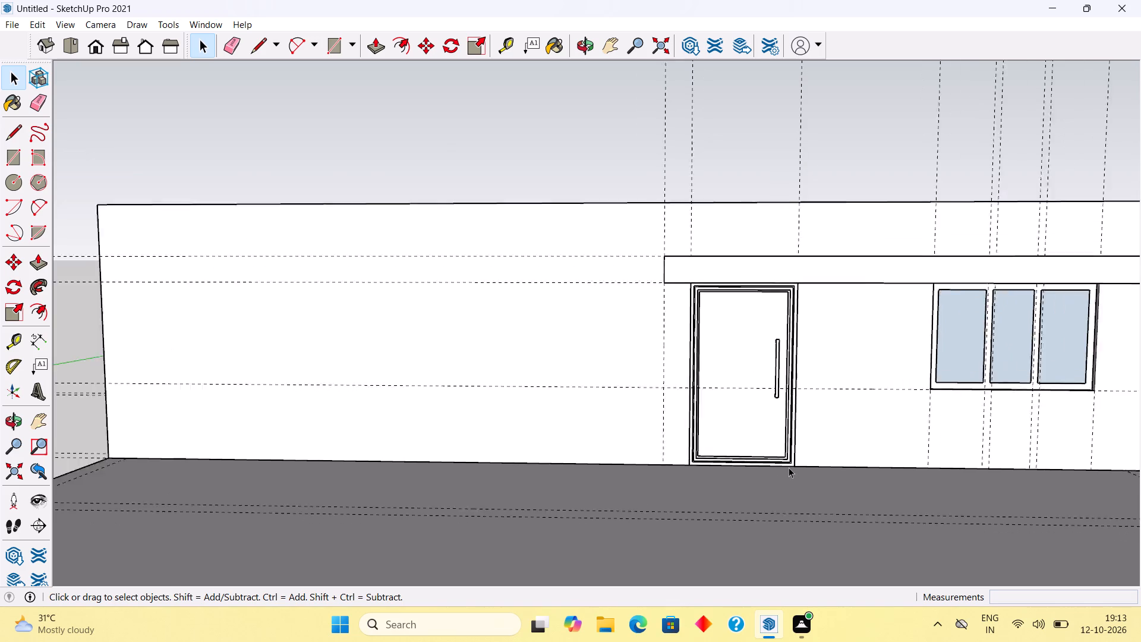
scroll(789, 467, "down", 7)
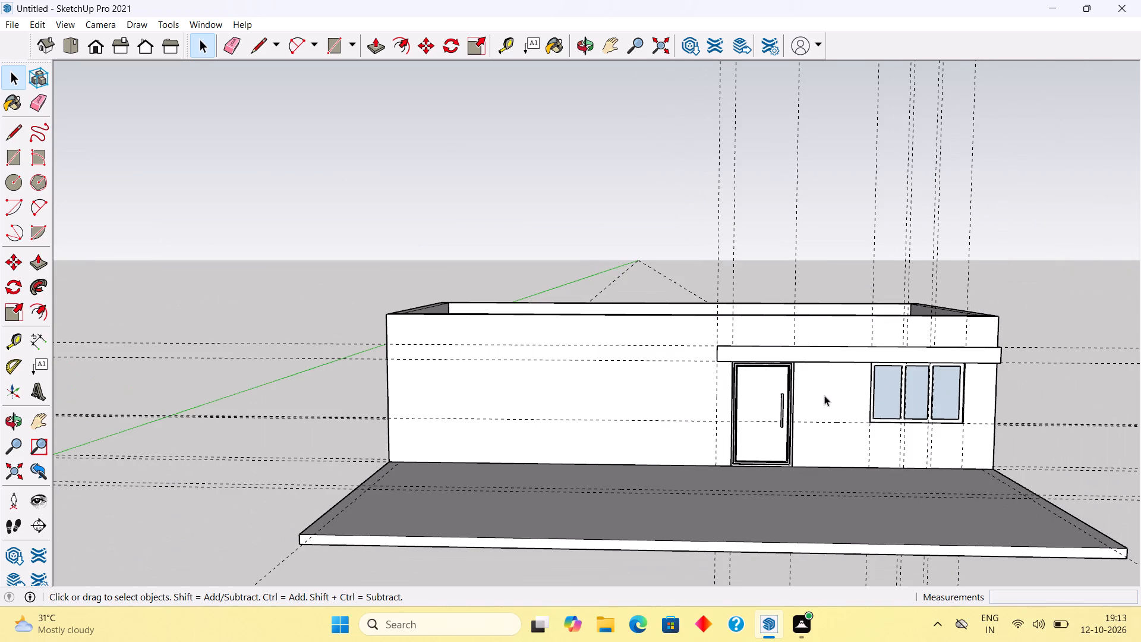
middle_click_drag(844, 382, 910, 524)
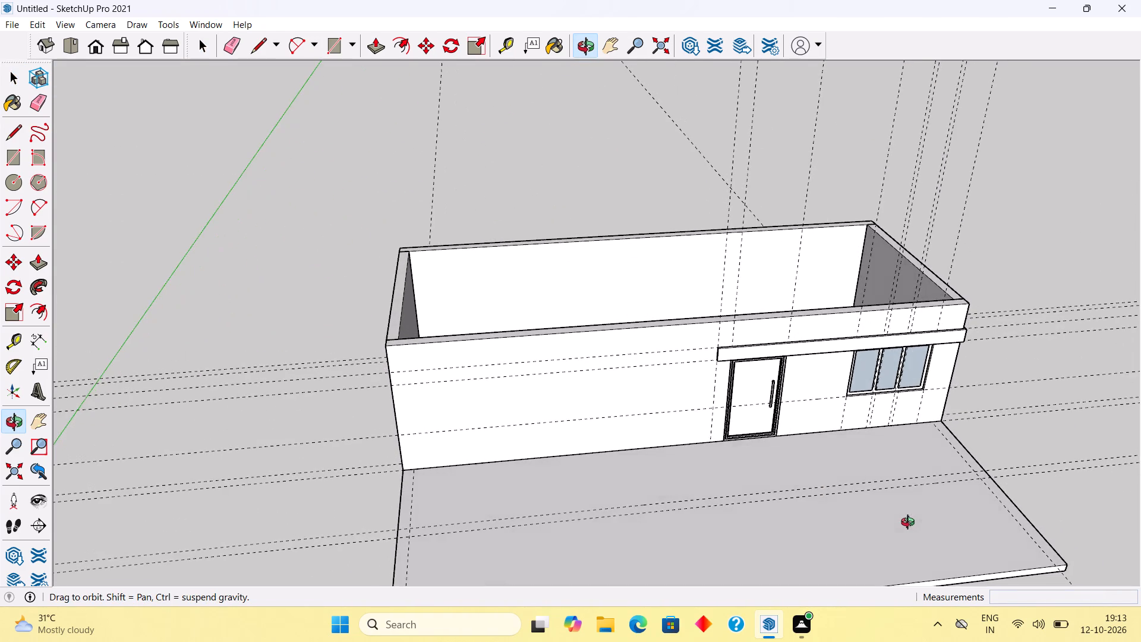
middle_click_drag(910, 524, 836, 469)
scroll(836, 469, "down", 3)
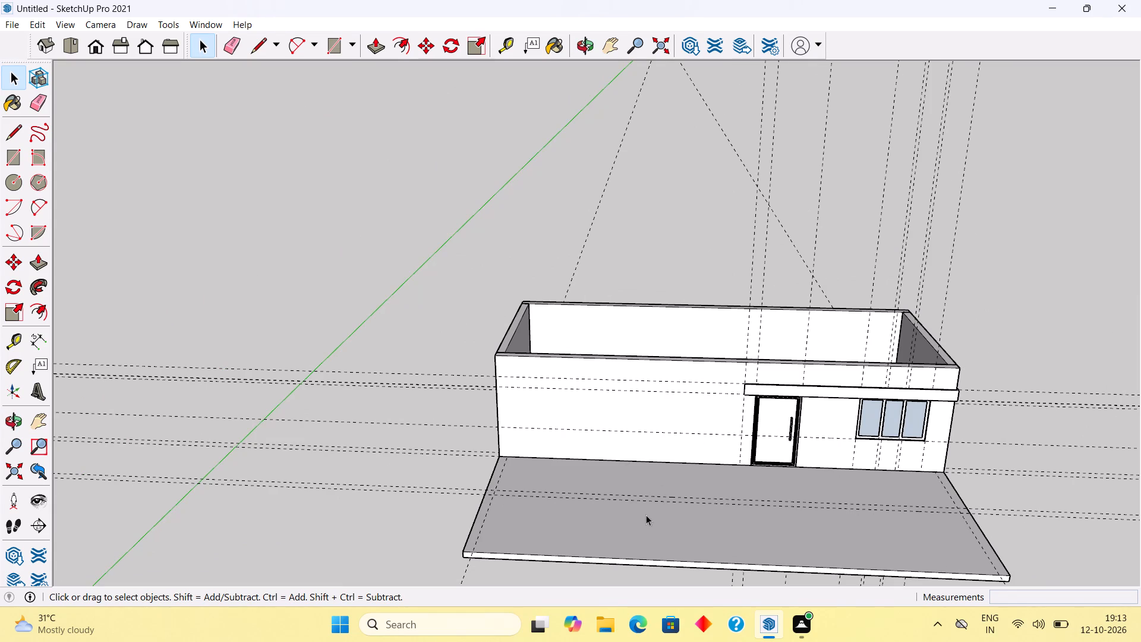
scroll(742, 508, "up", 1)
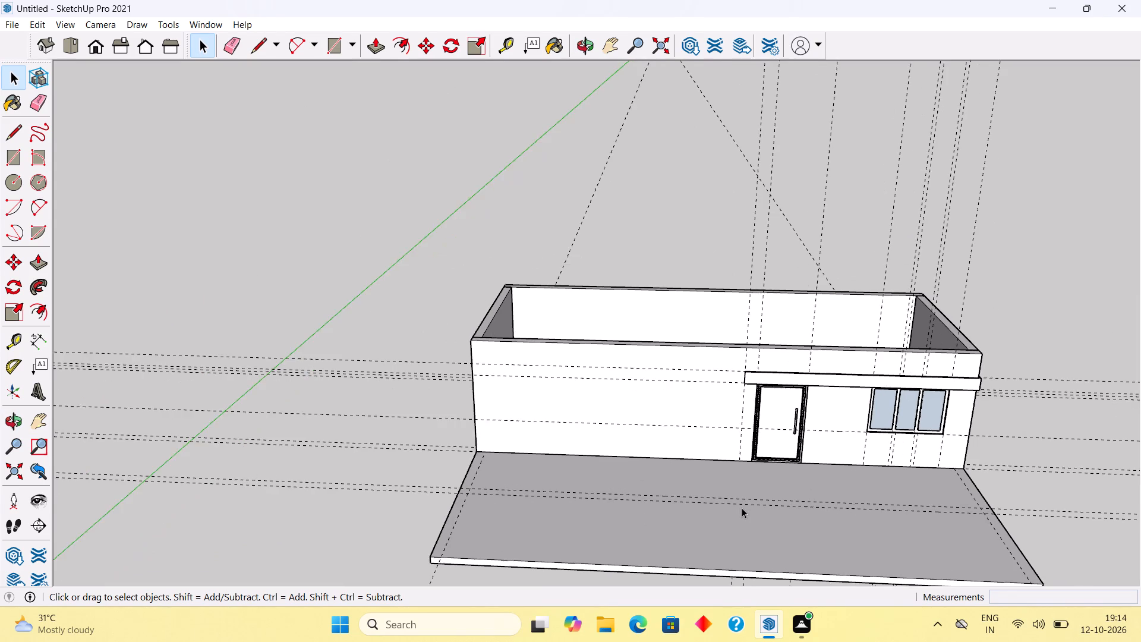
Add three vertical guides on the front wall, spaced successively 1.5', 3' and 1' from the band-end guide, heading away from the door.
scroll(742, 508, "up", 1)
scroll(739, 460, "up", 4)
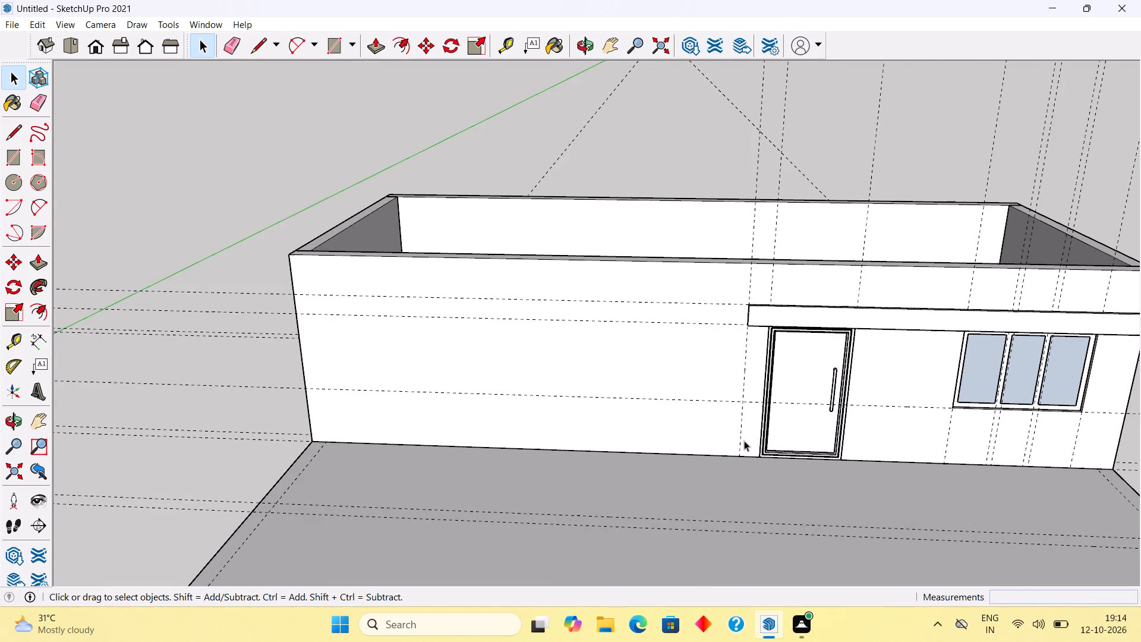
key("t")
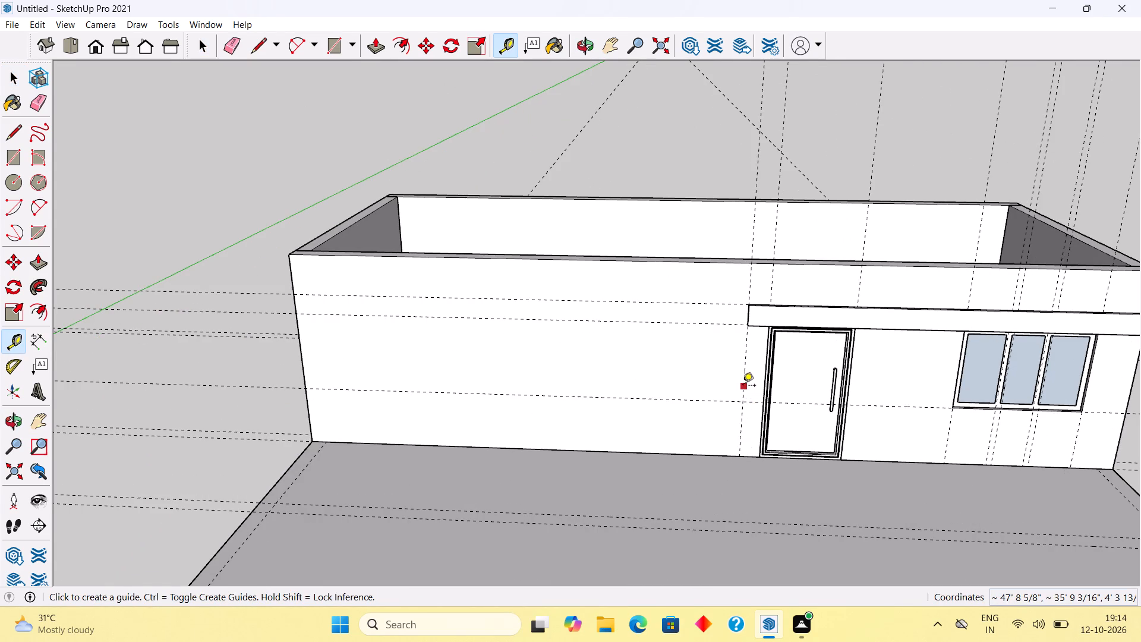
left_click(743, 386)
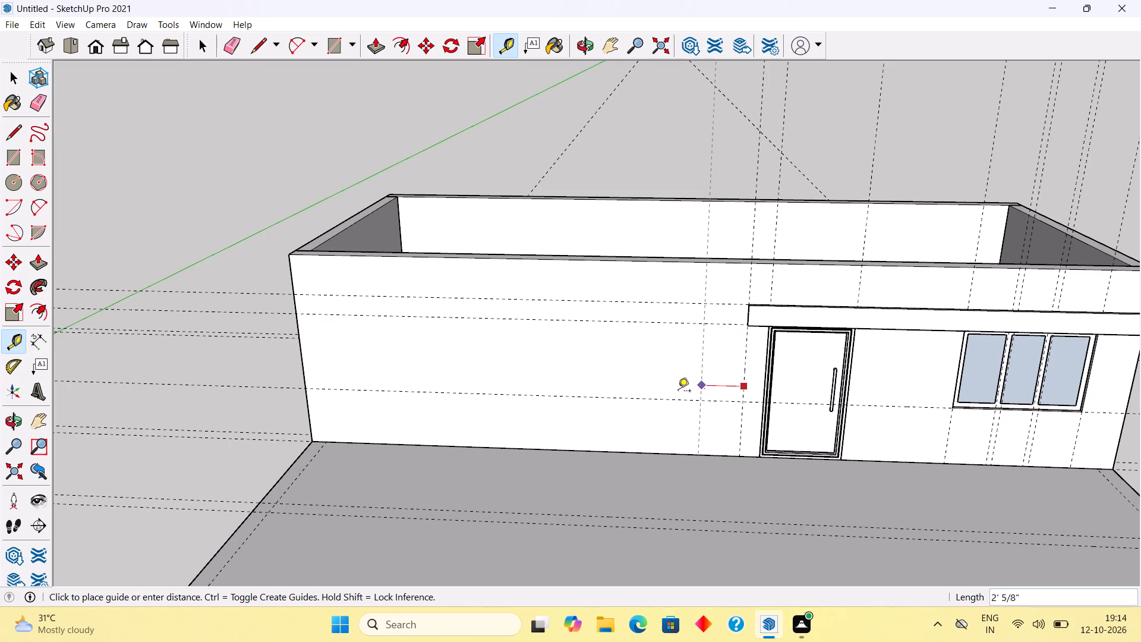
type("1.5'")
key("Return")
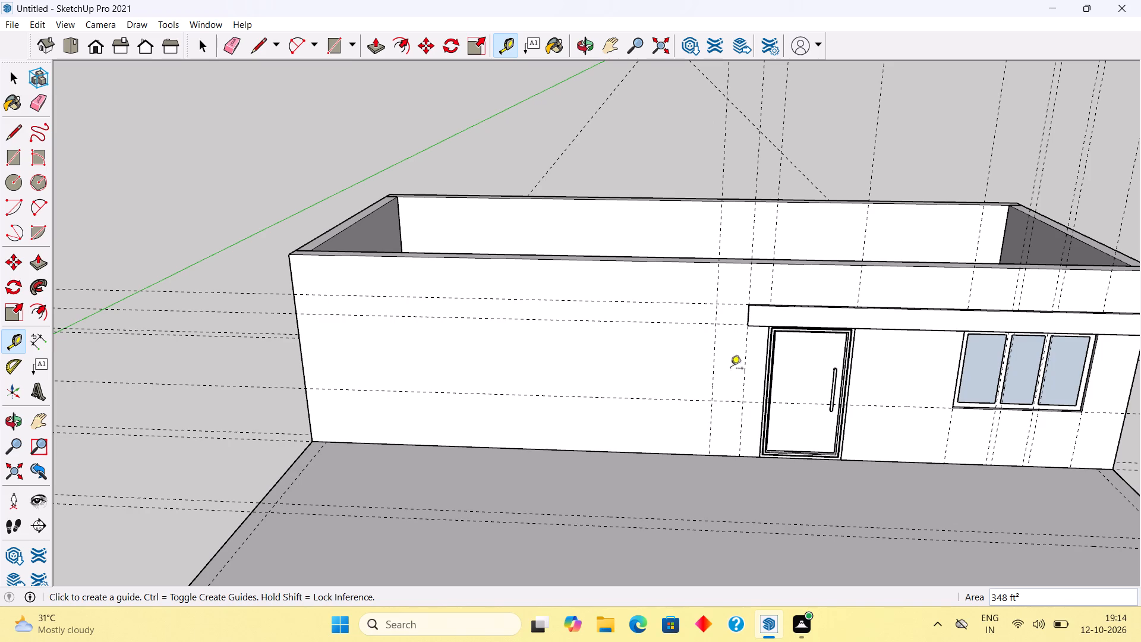
left_click(713, 382)
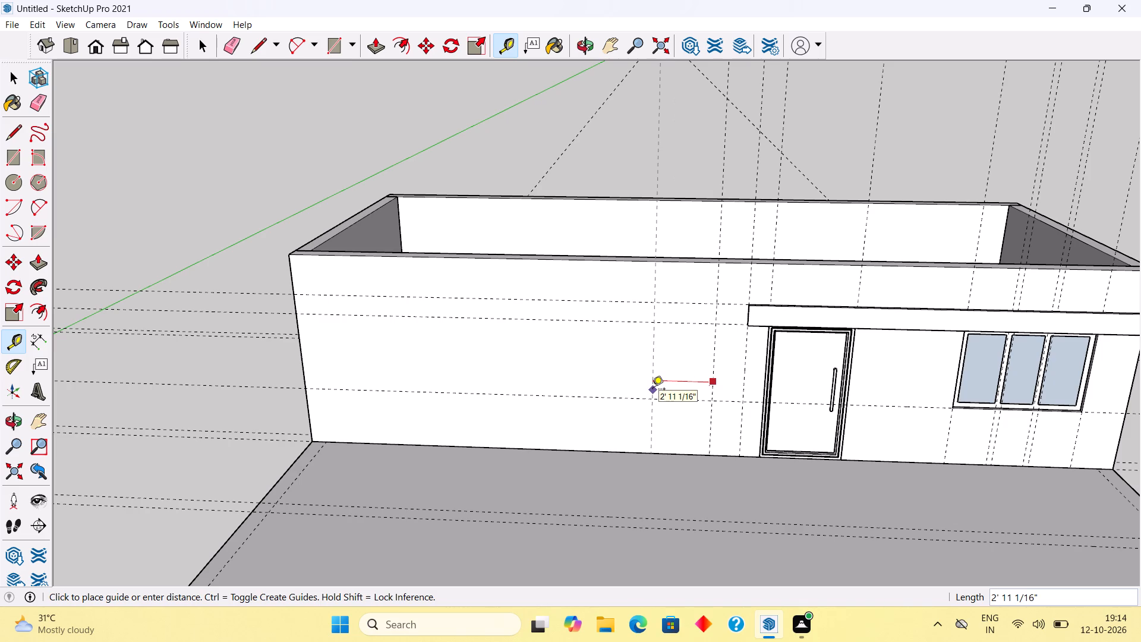
type("3'")
key("Return")
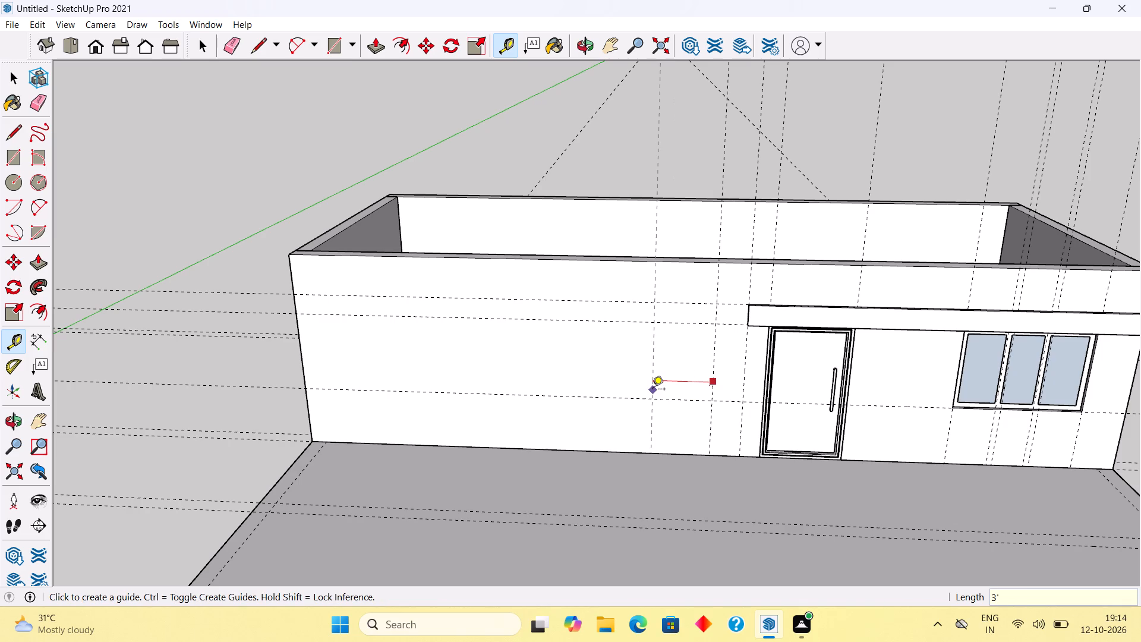
left_click(651, 386)
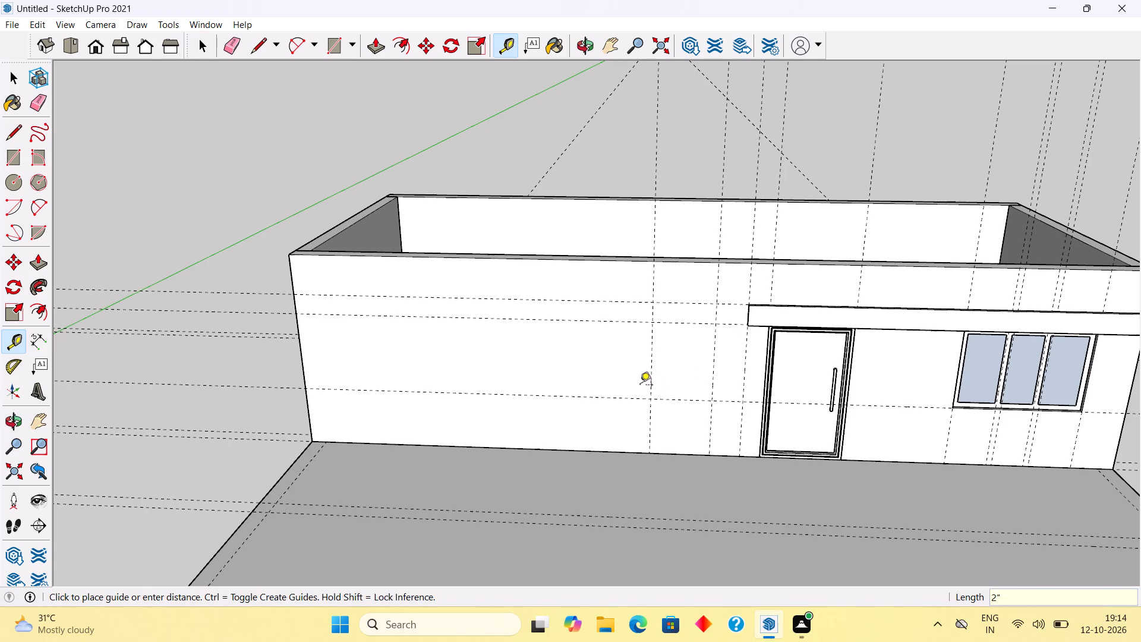
type("1'")
key("Return")
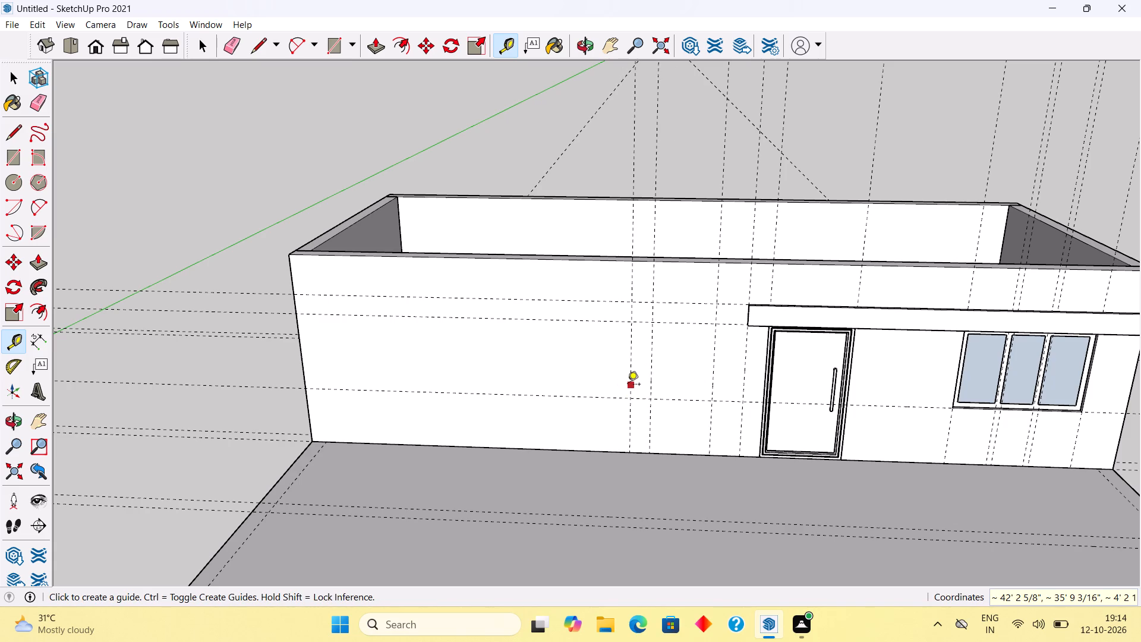
Continue the row of vertical guides on the front wall with three more, spaced successively 5', 1' and 3' farther from the door.
left_click(631, 385)
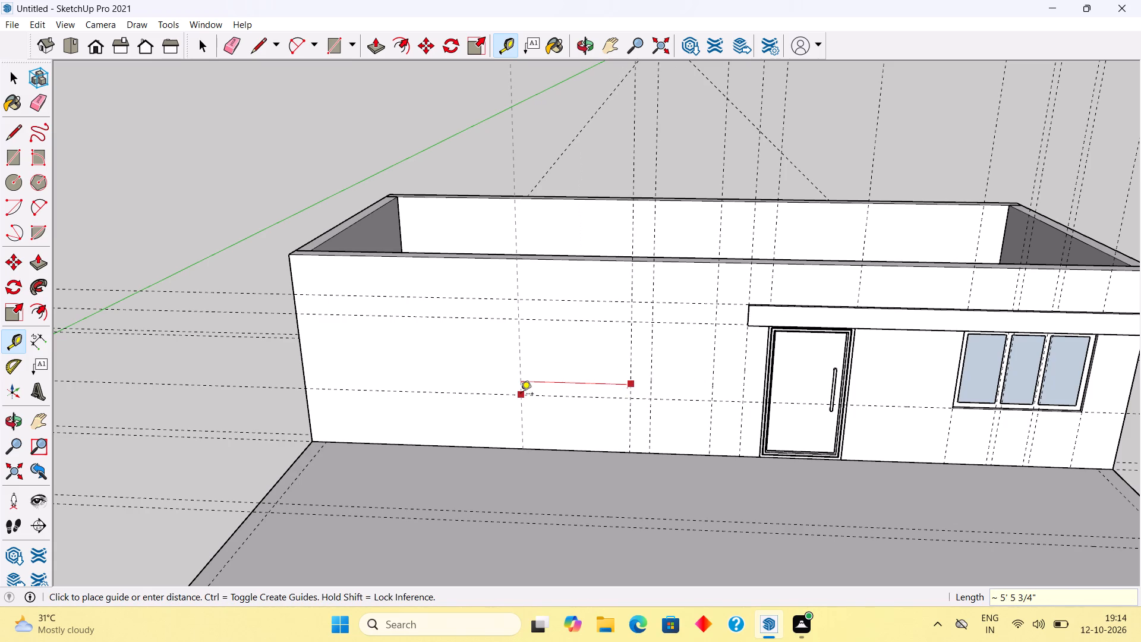
type("5'")
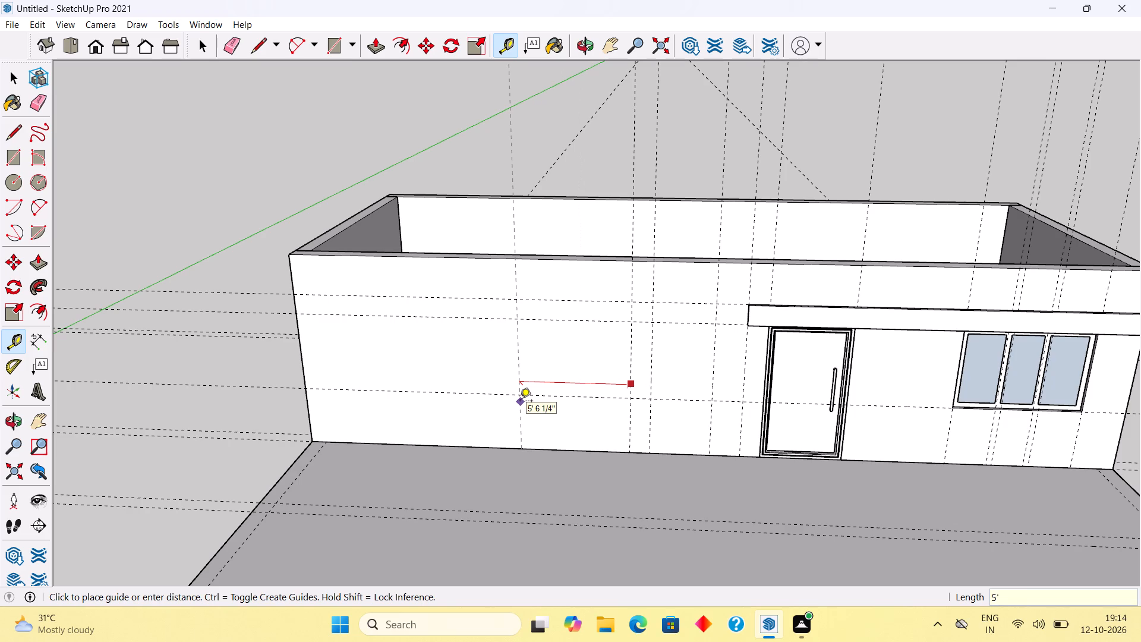
key("Return")
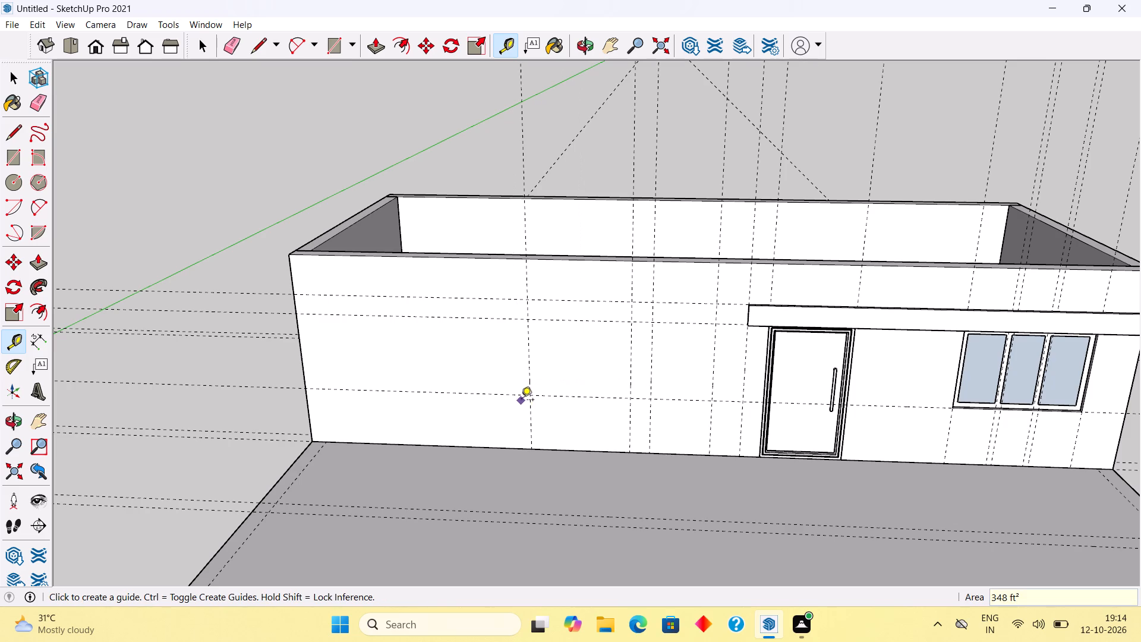
left_click(528, 370)
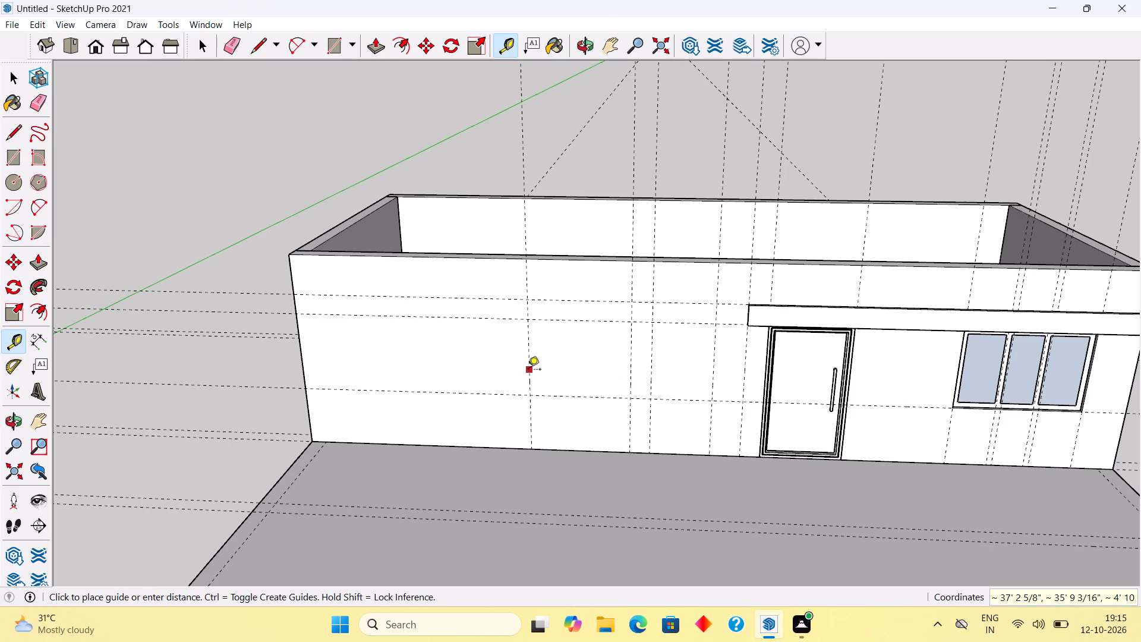
type("1'")
key("Return")
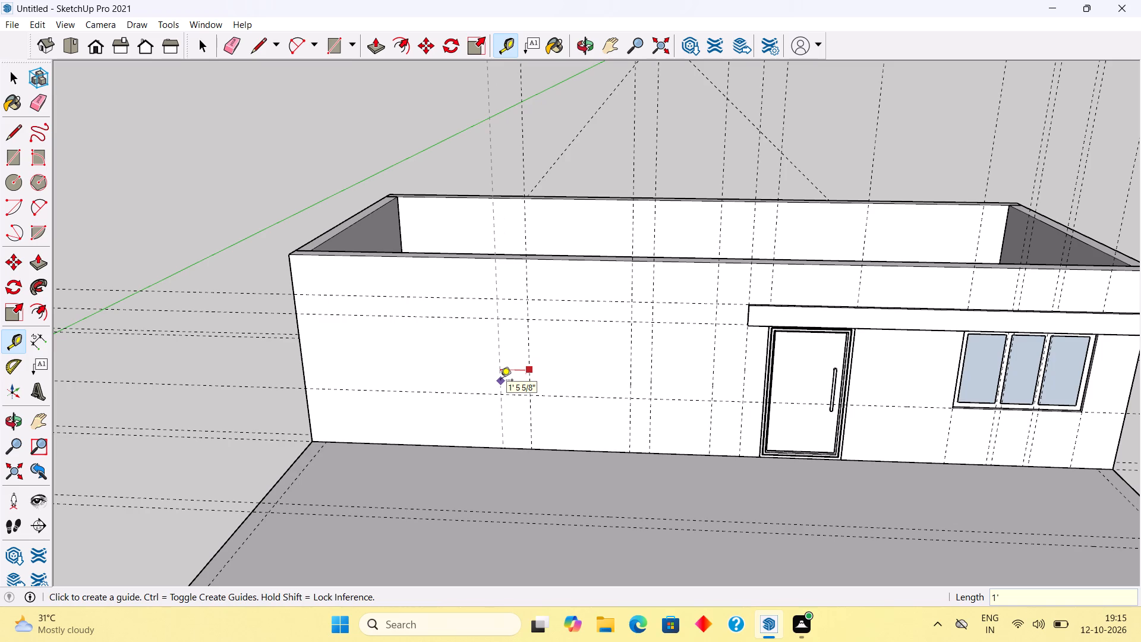
left_click(509, 363)
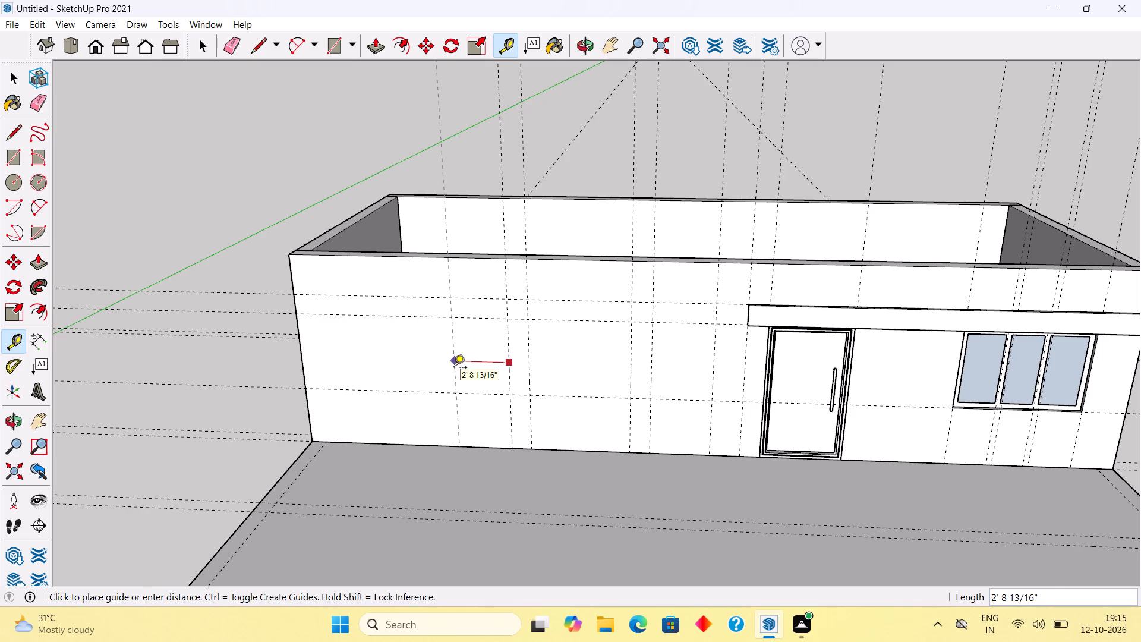
key("3")
key("semicolon")
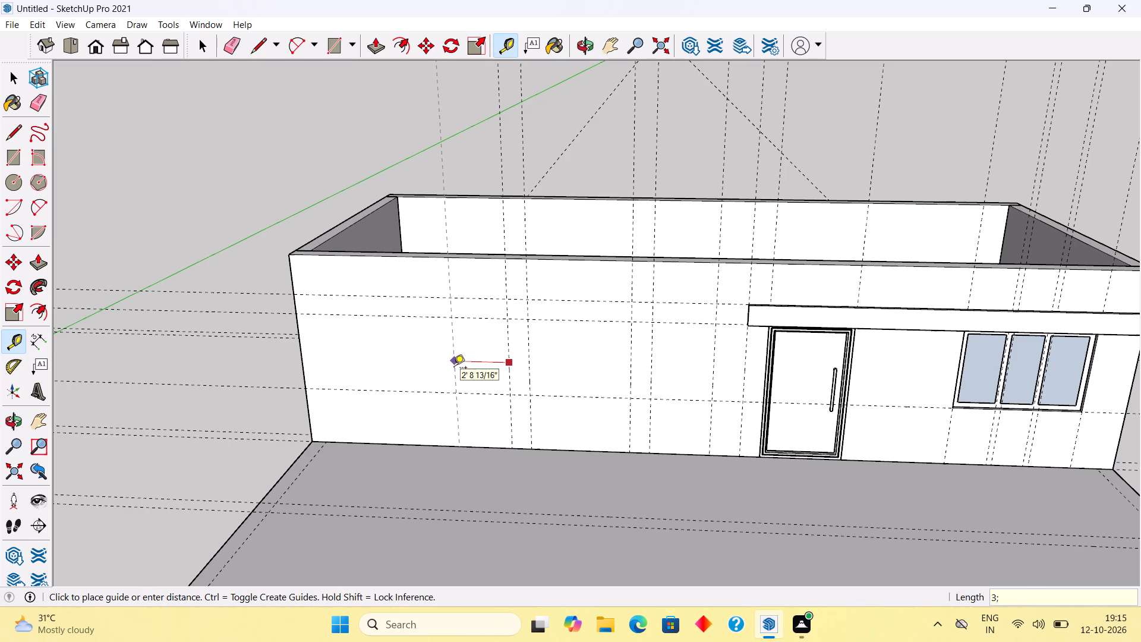
key("BackSpace")
key("apostrophe")
key("Return")
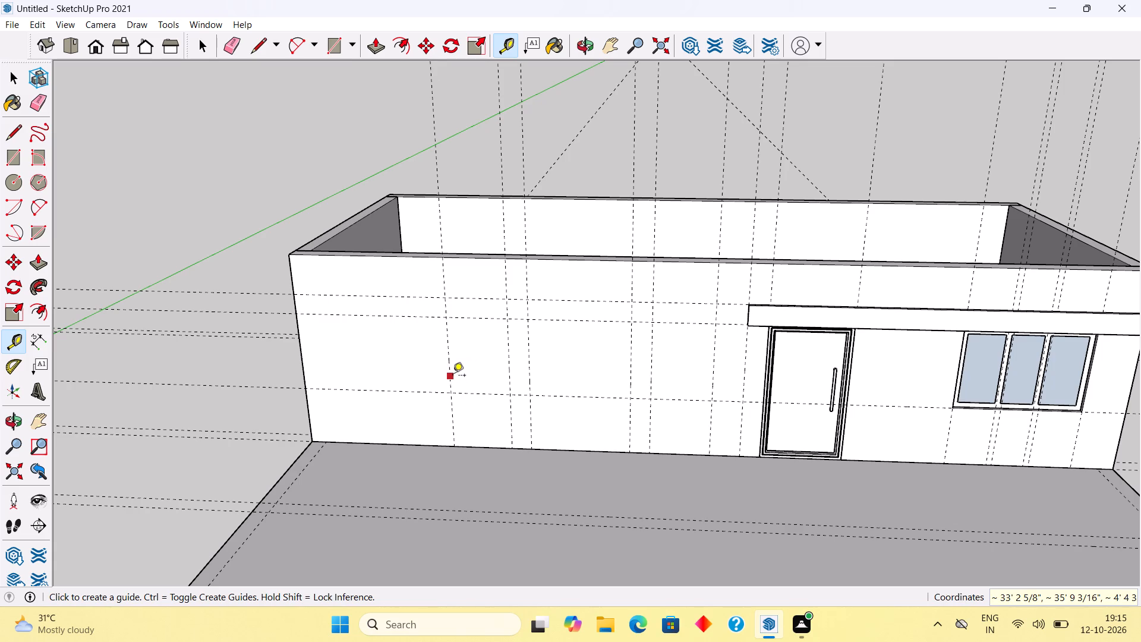
Measure the distance from the farthest new guide back to the guide at the projecting band's end.
left_click(453, 376)
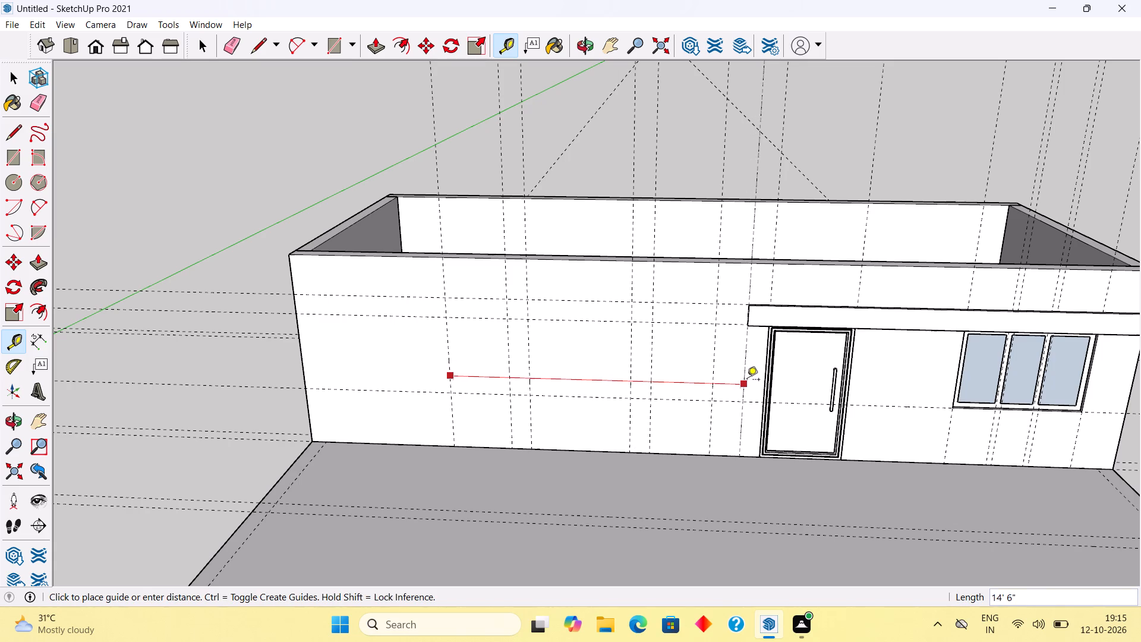
key("space")
Push the slab's end face on the side away from the windows inward to the farthest new vertical guide, shortening the slab.
scroll(588, 421, "down", 4)
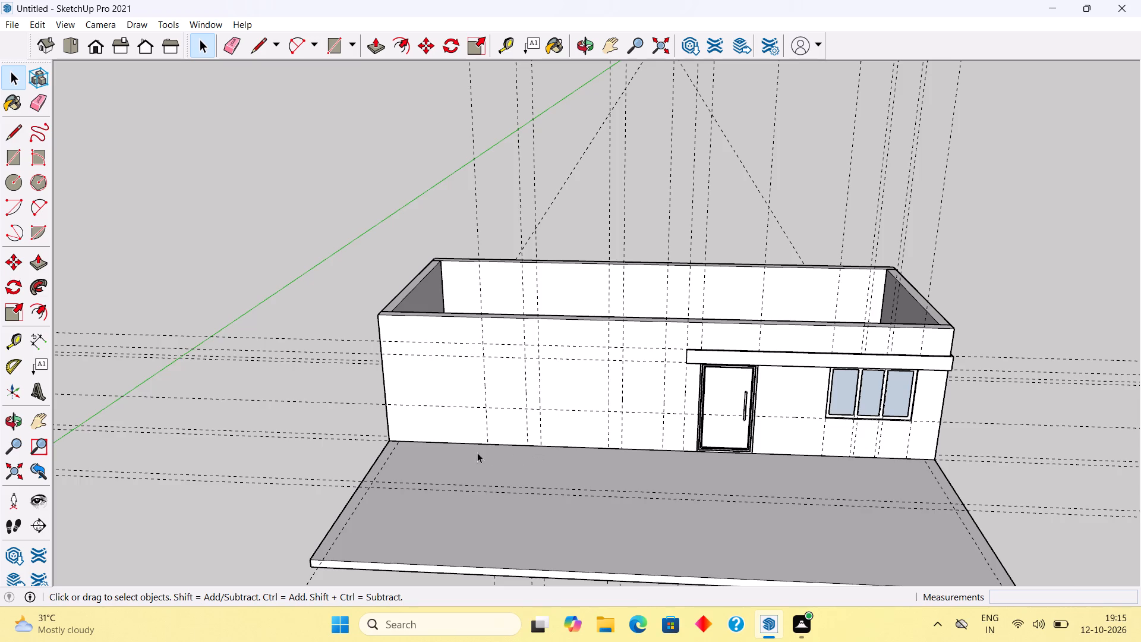
scroll(503, 452, "up", 1)
middle_click_drag(380, 435, 717, 325)
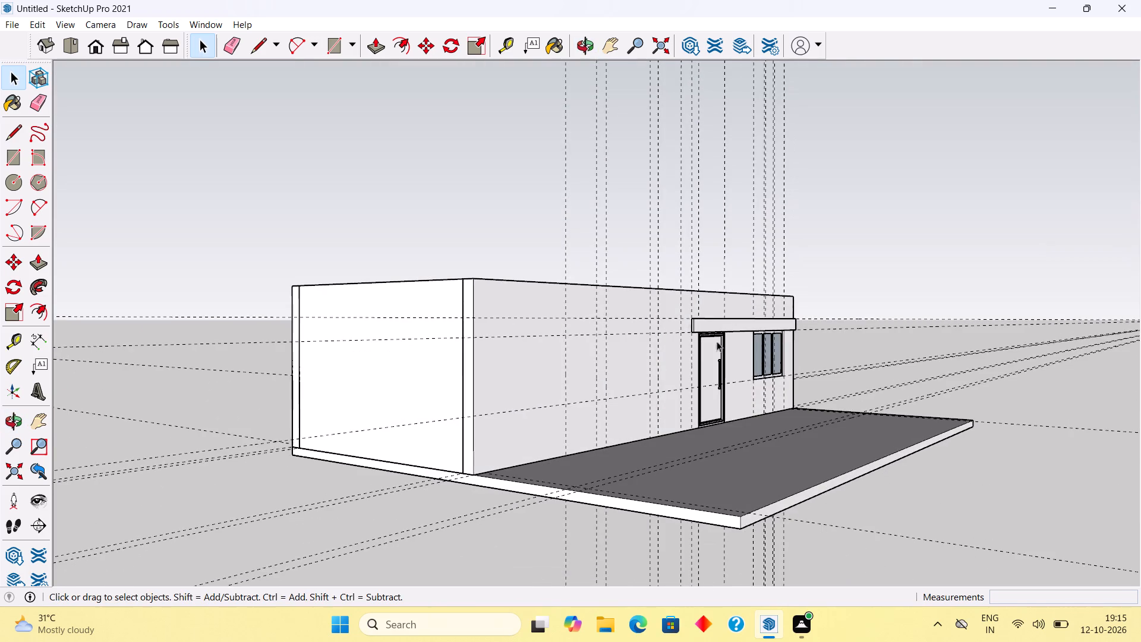
scroll(600, 508, "up", 6)
triple_click(598, 496)
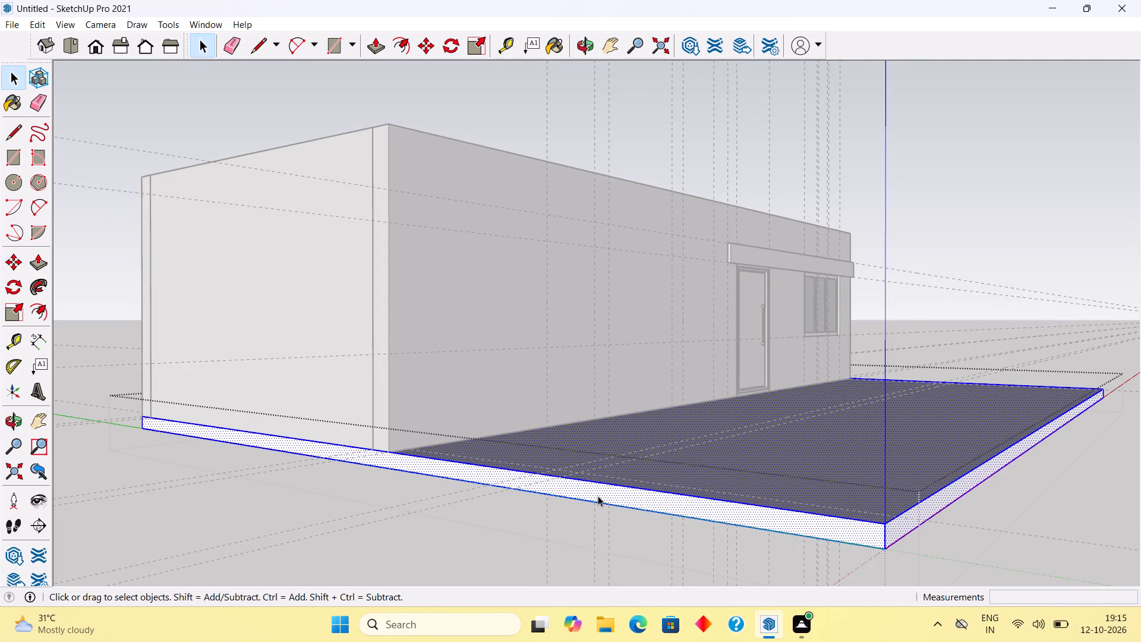
key("p")
left_click(579, 486)
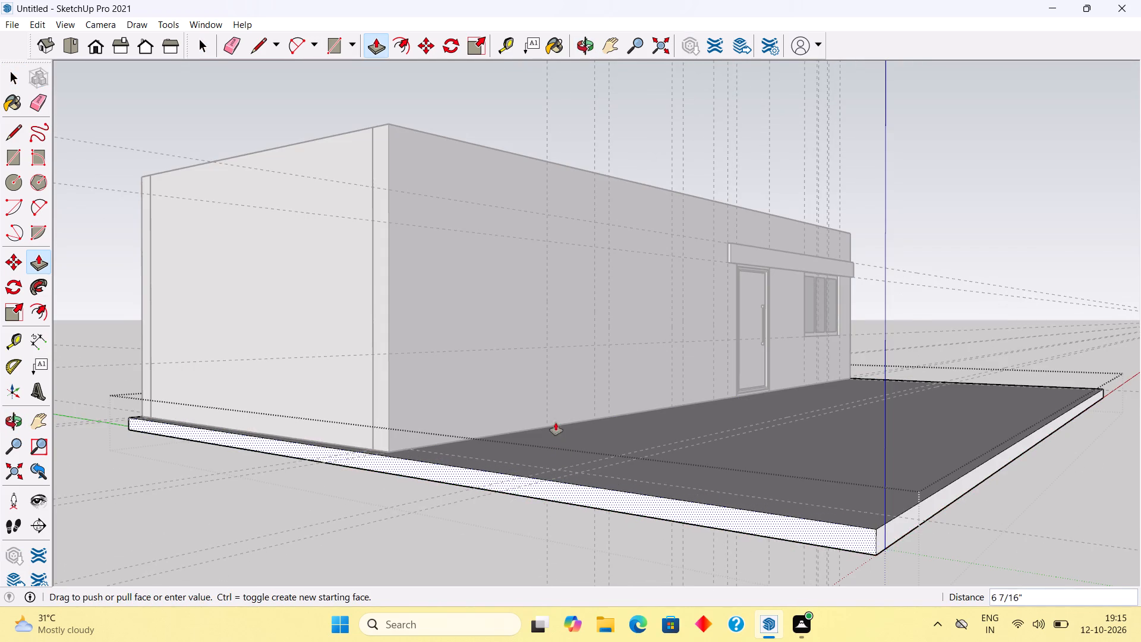
left_click(548, 398)
key("space")
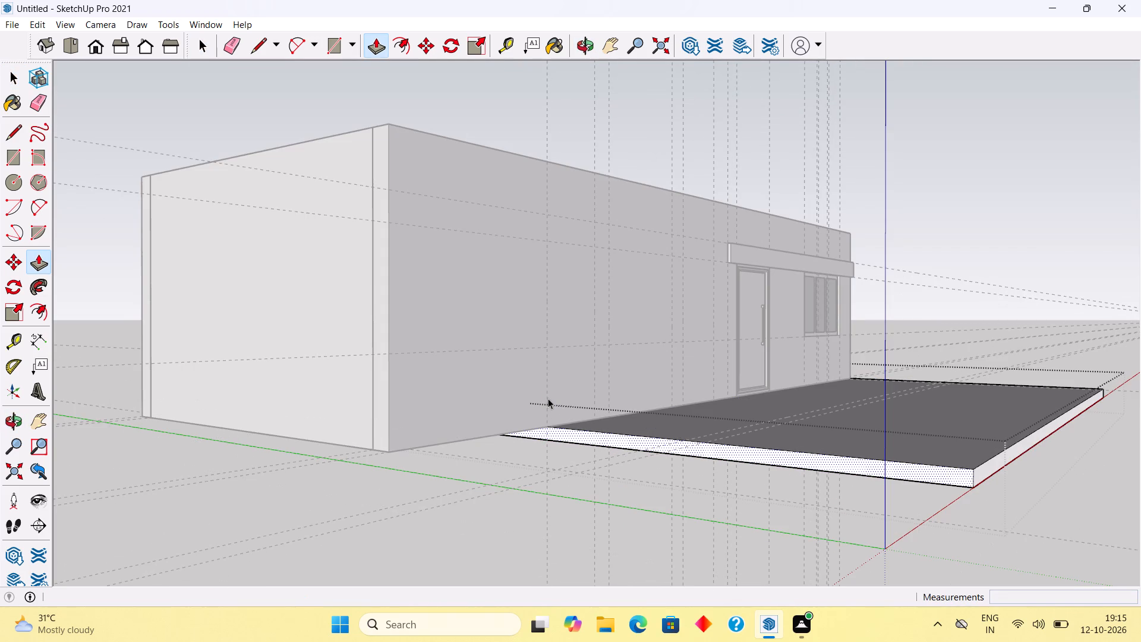
left_click(476, 519)
Delete the end wall group that stands beyond the shortened slab.
middle_click_drag(389, 454, 560, 503)
left_click(515, 457)
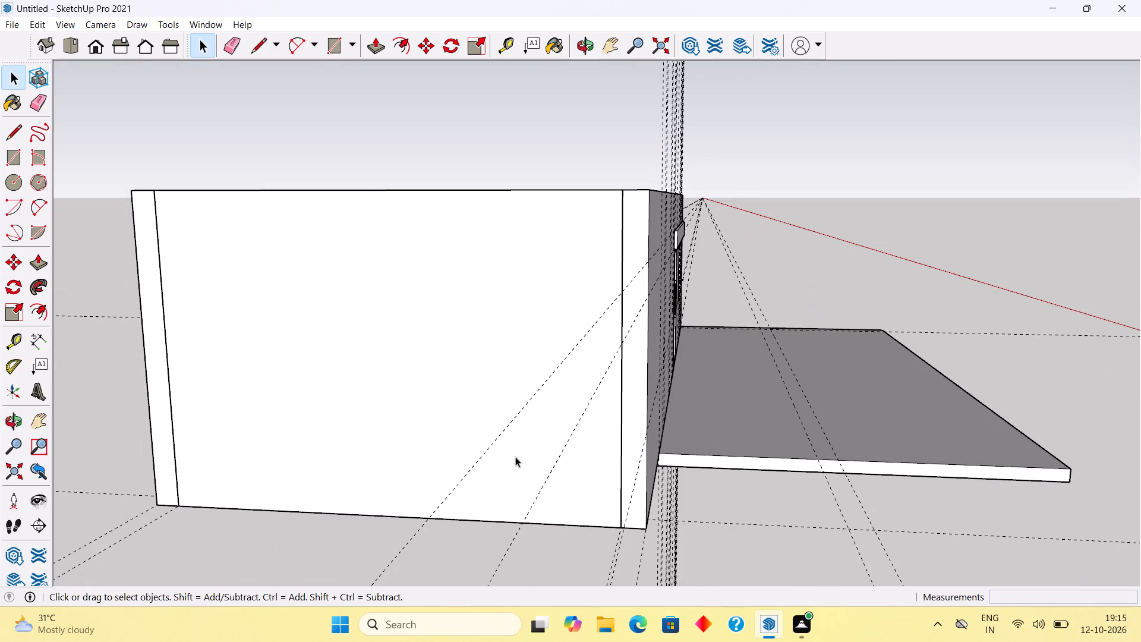
key("Delete")
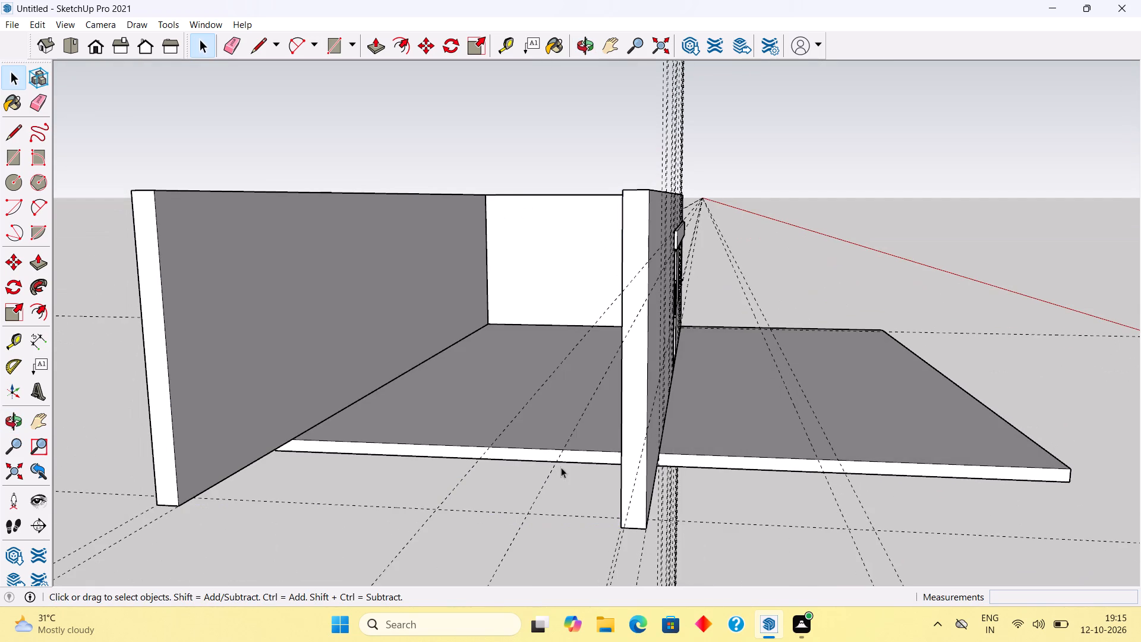
Push the open end face of the front wall back 7' 6", flush with the shortened slab's edge.
double_click(641, 418)
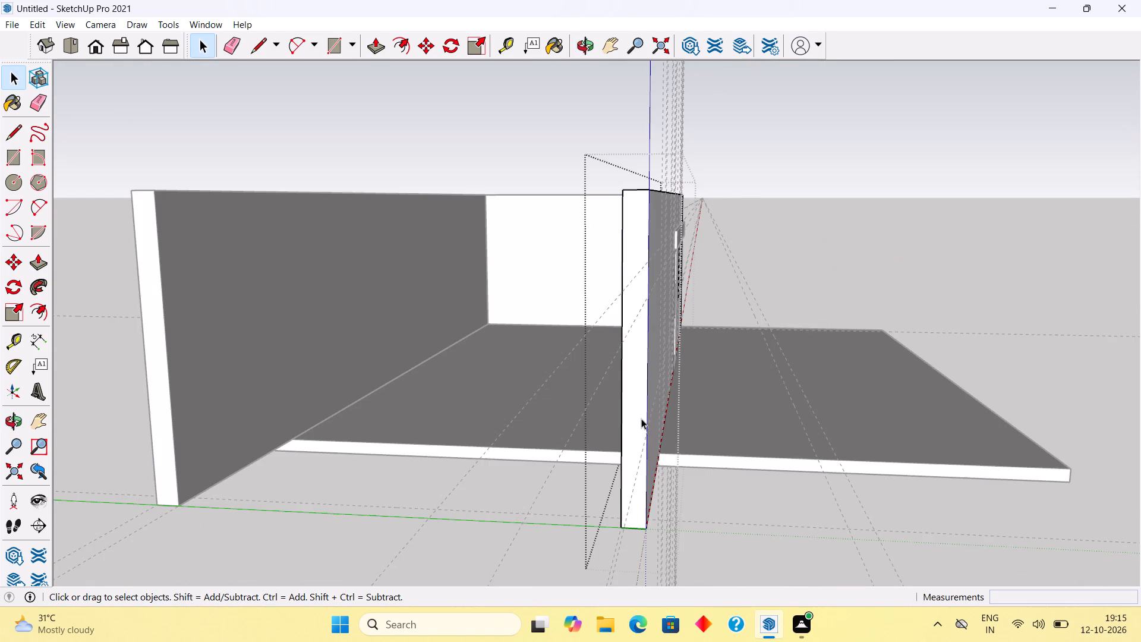
left_click(641, 418)
key("p")
left_click(641, 418)
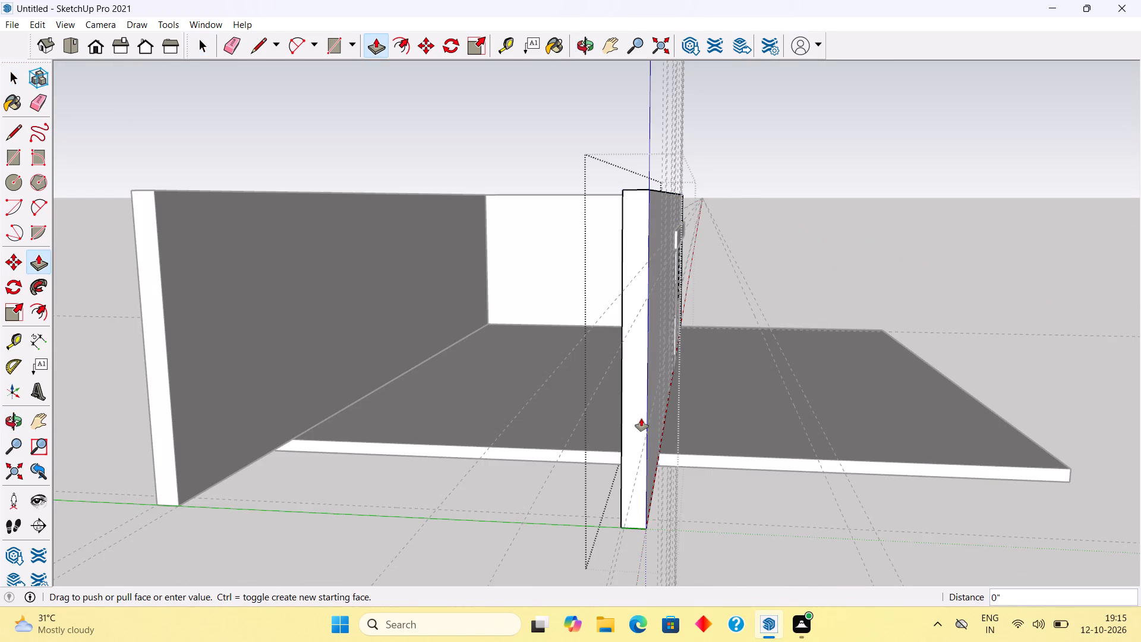
left_click(732, 455)
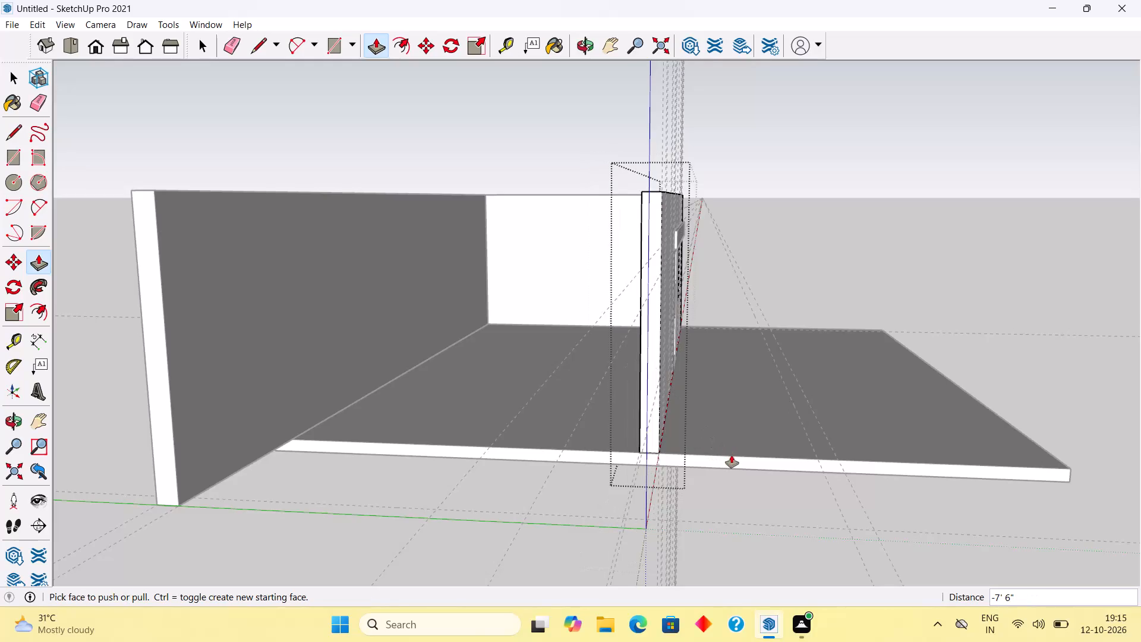
key("space")
Push the open end face of the back wall back 7' 6", flush with the shortened slab's edge.
triple_click(168, 436)
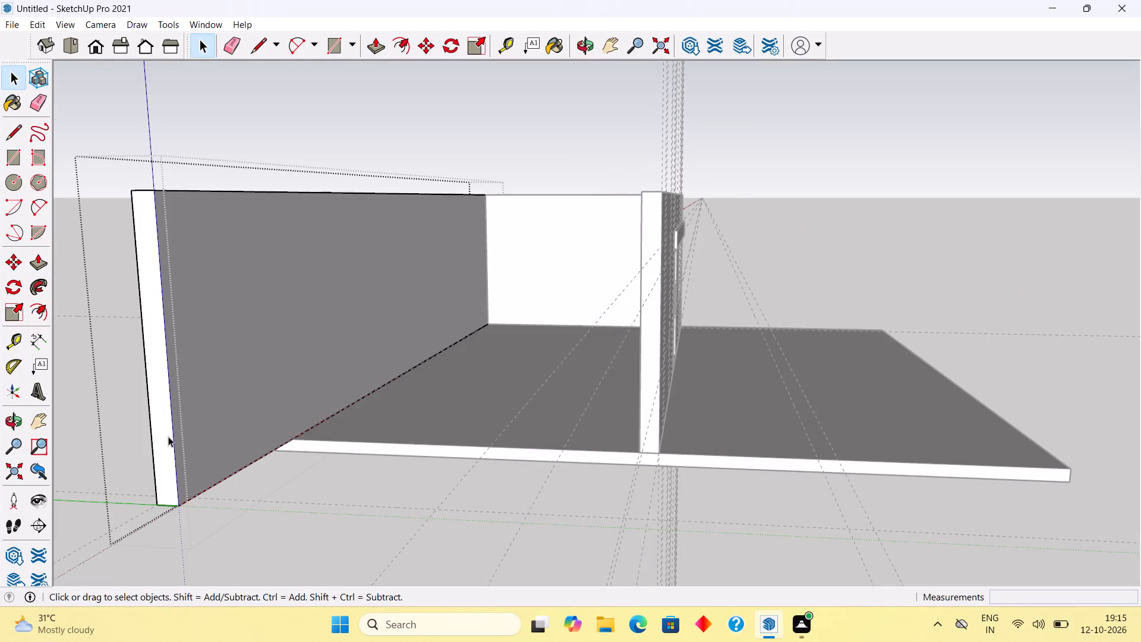
key("p")
left_click(168, 436)
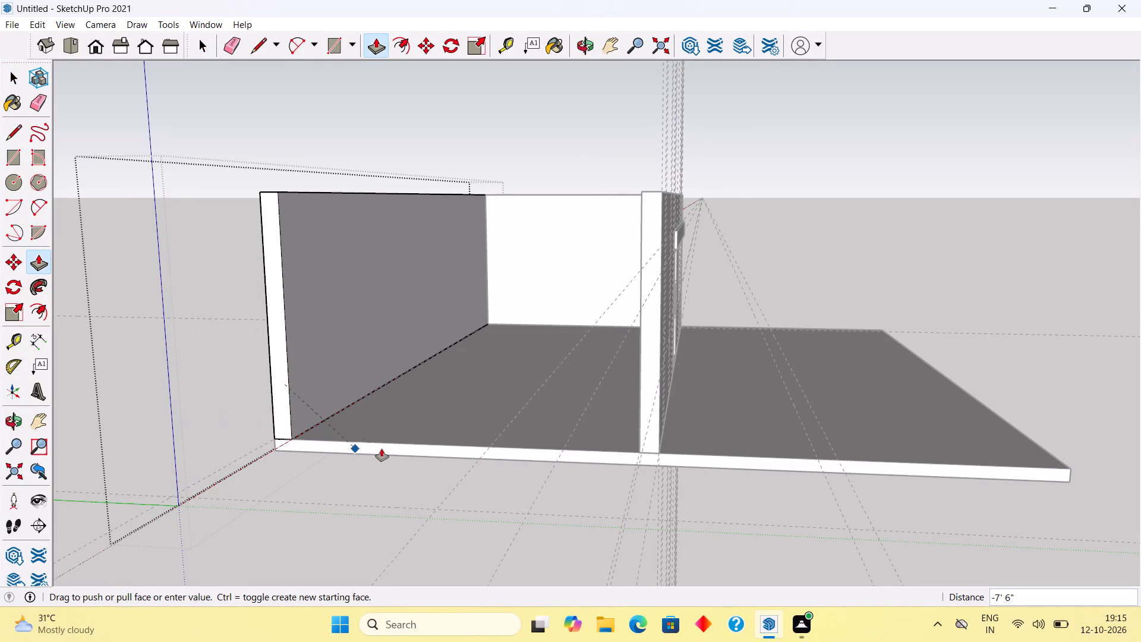
left_click(397, 449)
key("space")
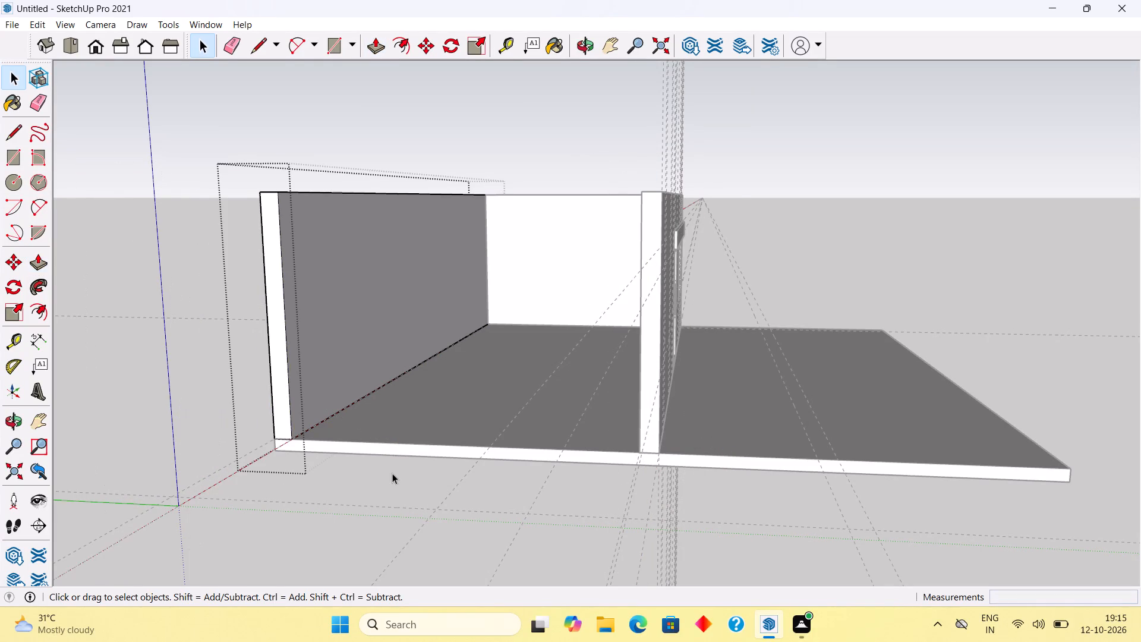
left_click(393, 474)
Place a guide on the floor 9" inward from the slab's edge at the building's open end.
middle_click_drag(433, 496, 471, 533)
scroll(478, 495, "down", 4)
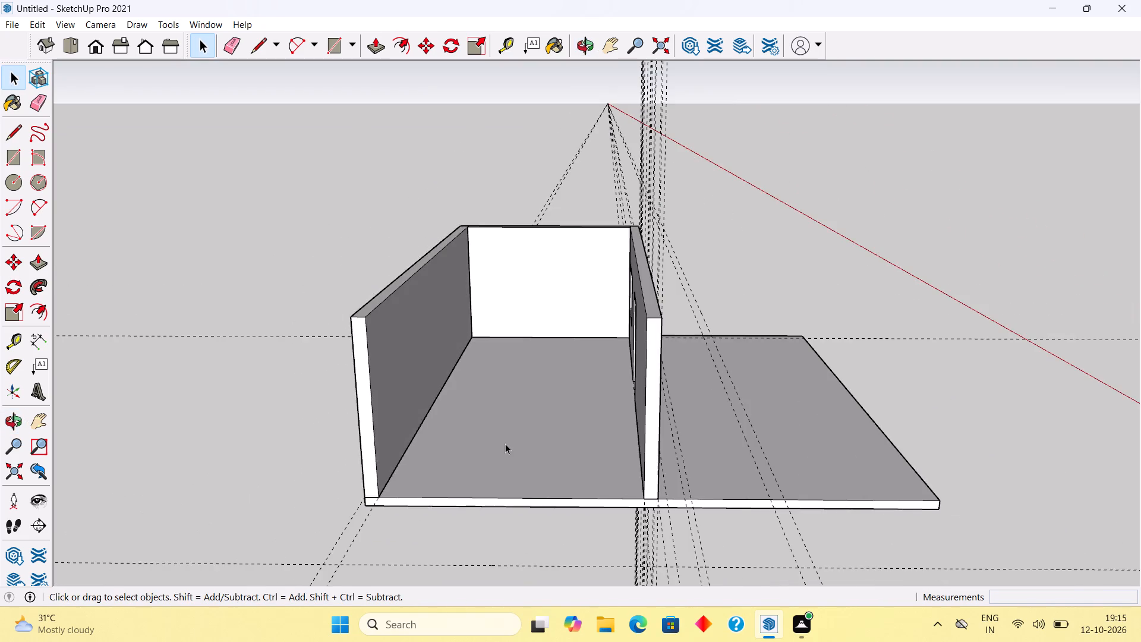
scroll(505, 443, "down", 4)
middle_click_drag(515, 445, 528, 492)
scroll(534, 514, "down", 1)
scroll(536, 527, "up", 13)
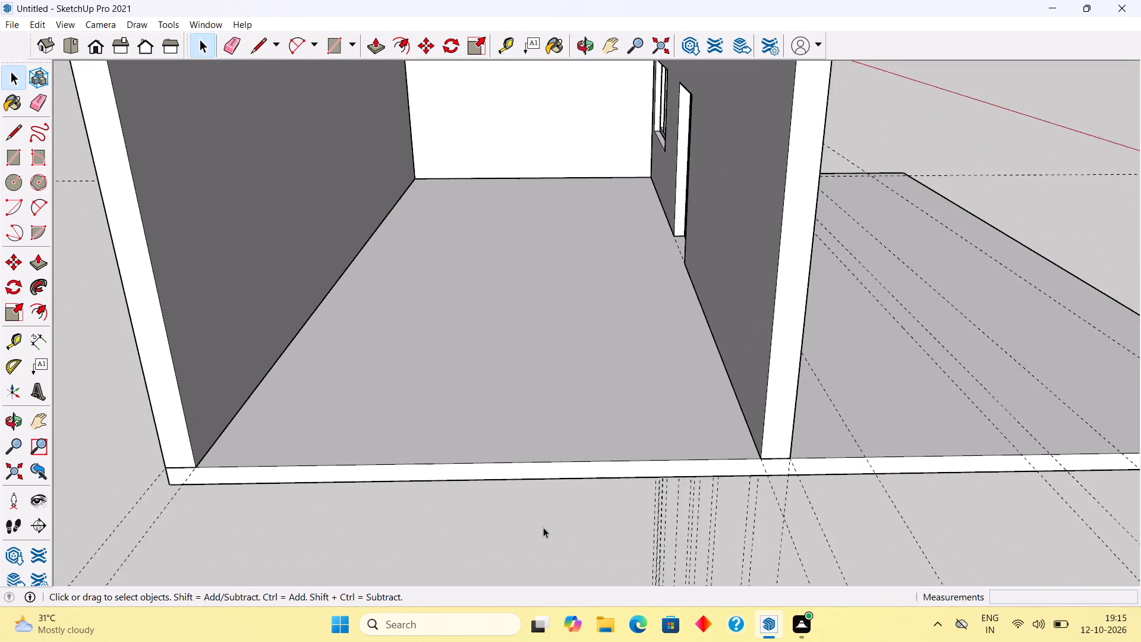
scroll(543, 527, "up", 2)
middle_click_drag(544, 528, 540, 555)
key("t")
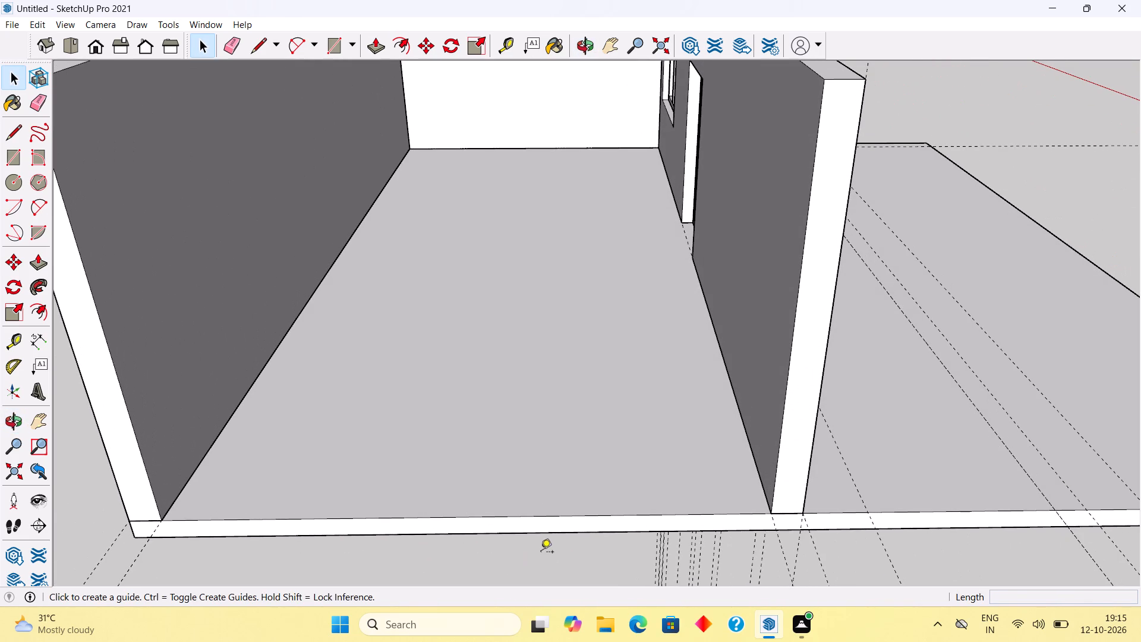
left_click(565, 516)
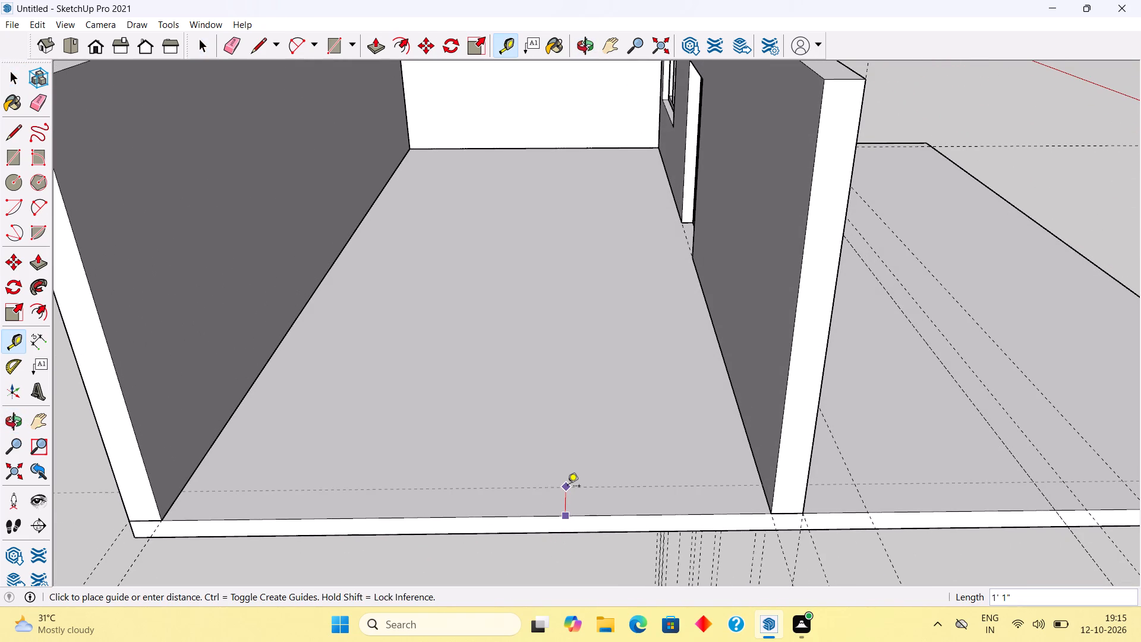
type("9\"")
key("Return")
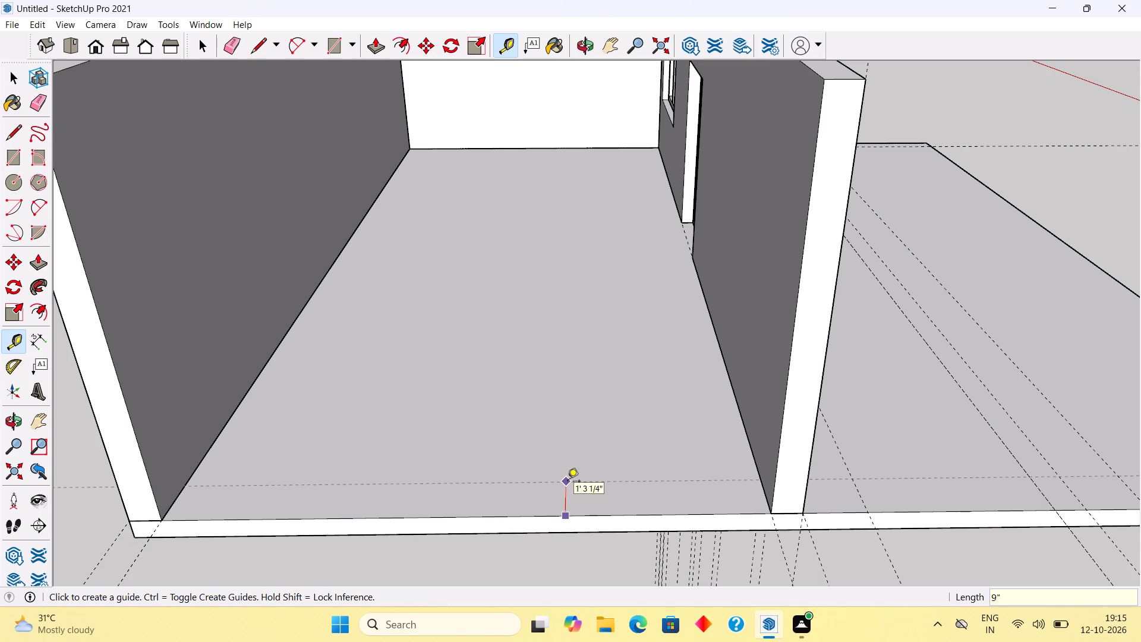
Draw a 14' 3" by 9" rectangle between the side walls at the open end and pull it up to the wall tops.
key("r")
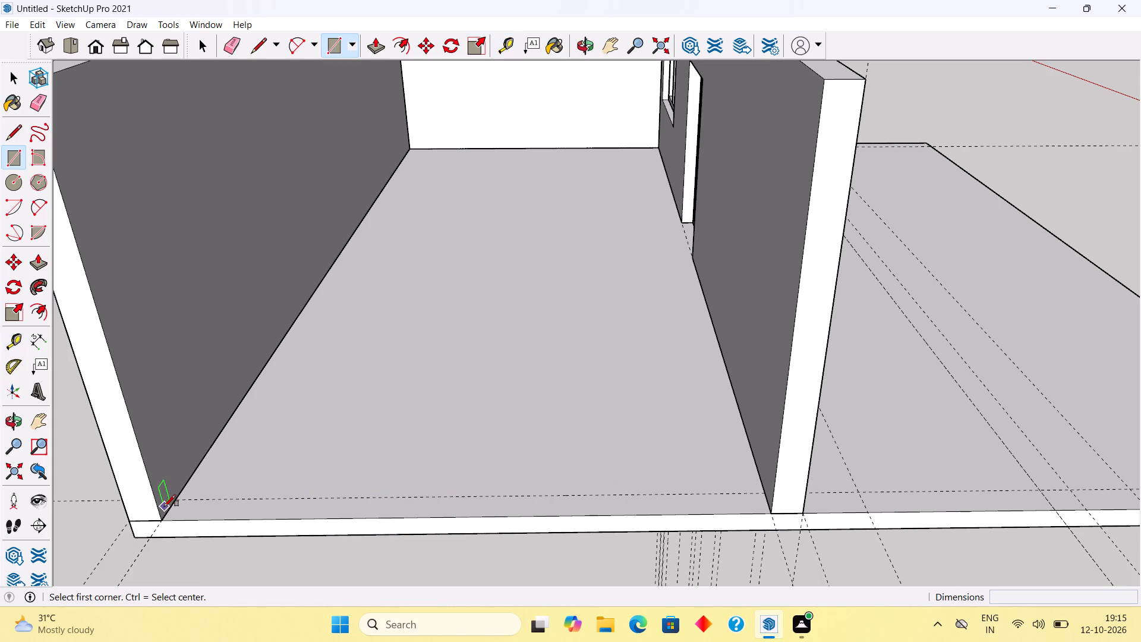
left_click(177, 502)
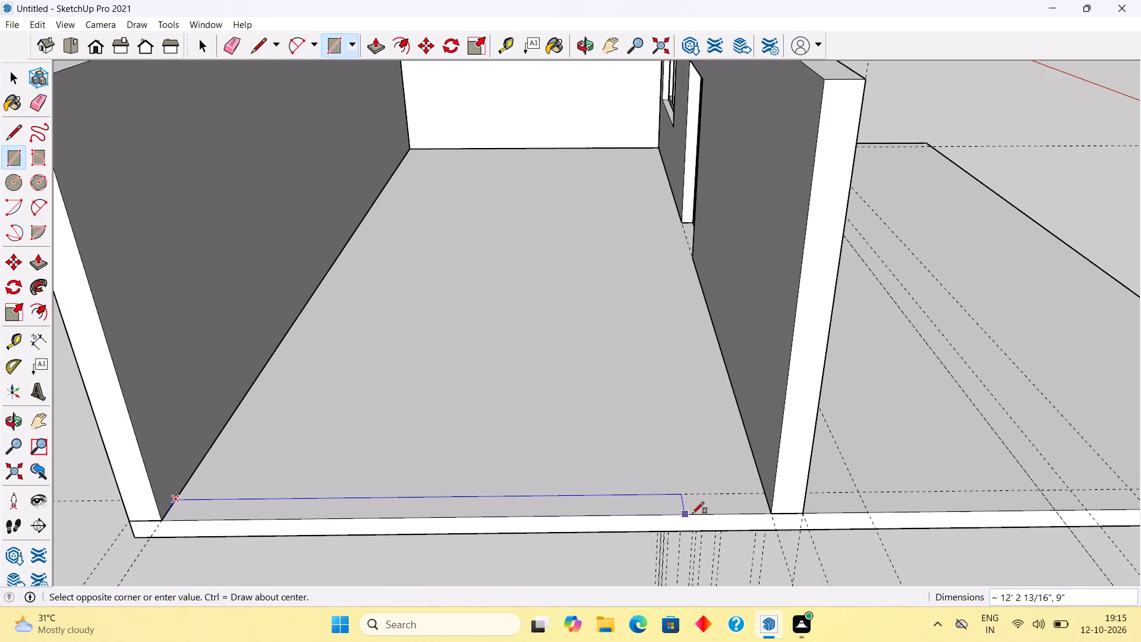
left_click(770, 511)
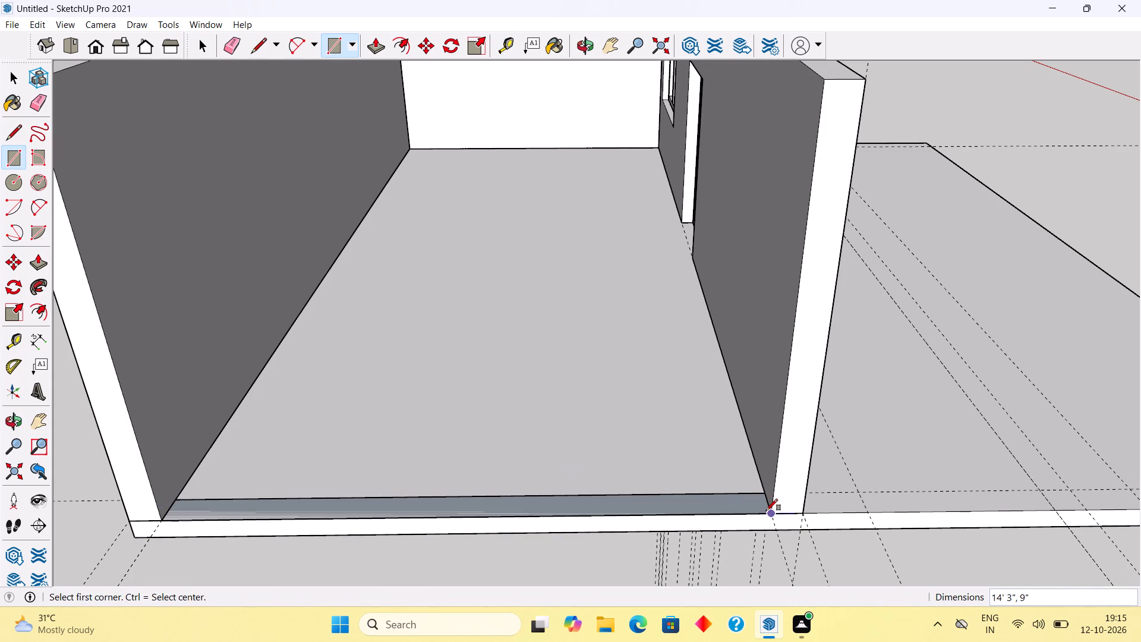
key("p")
left_click(742, 507)
scroll(751, 502, "down", 7)
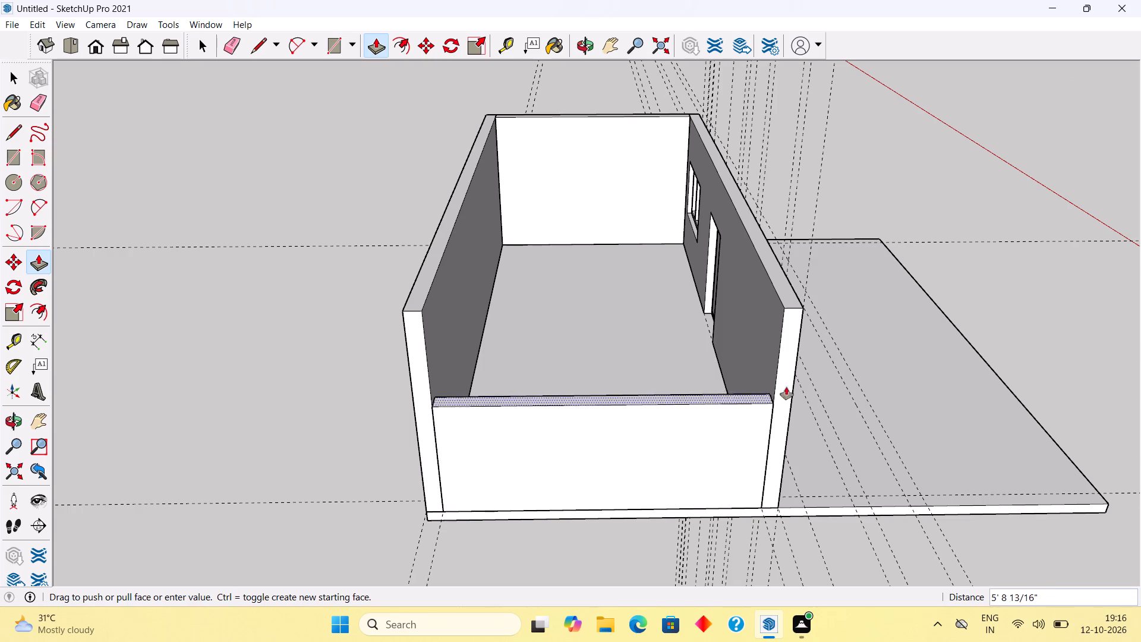
left_click(794, 310)
Make the new end wall's faces and edges into a group.
key("space")
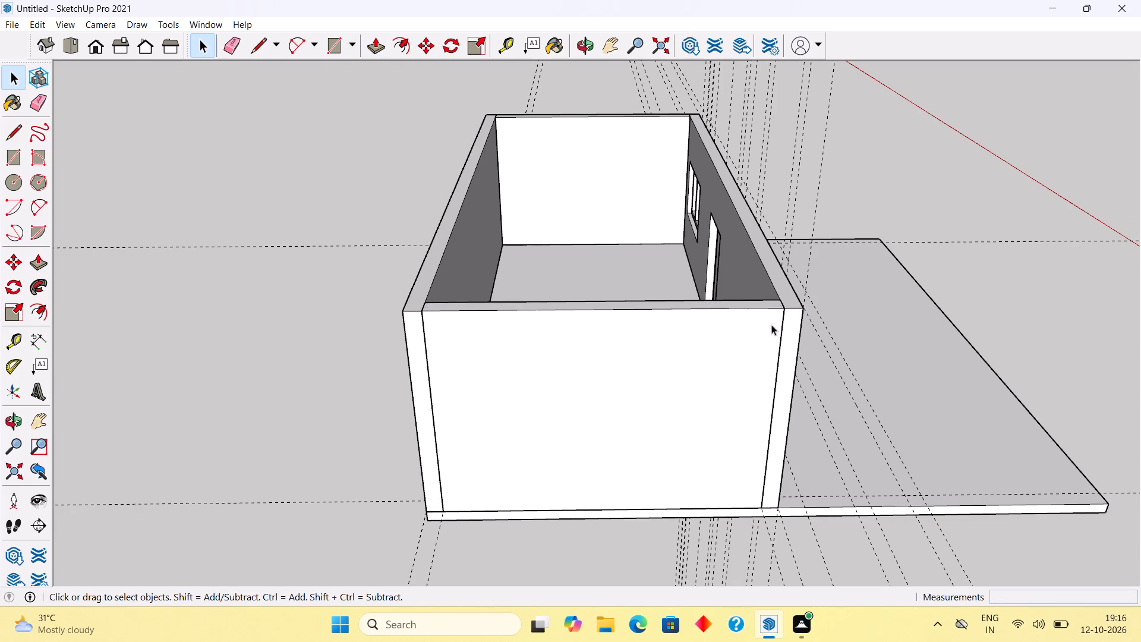
triple_click(738, 342)
right_click(738, 342)
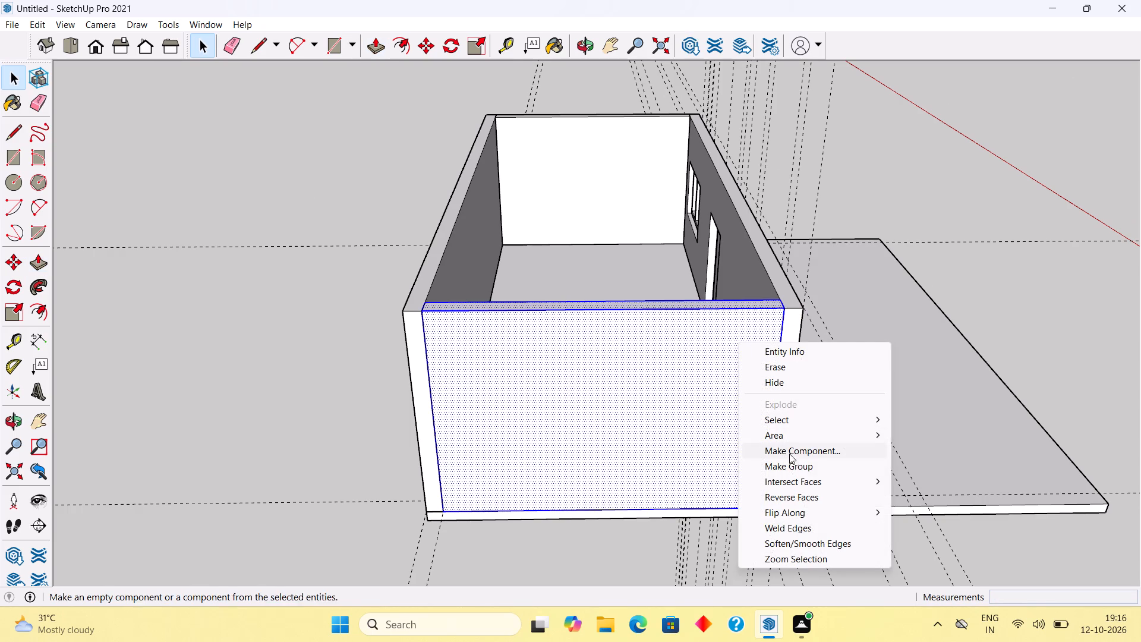
left_click(792, 467)
left_click(991, 317)
Place a guide across the front slab 14' 6" from its side edge, aligned with the projecting band's end beside the door.
middle_click_drag(1009, 342, 831, 385)
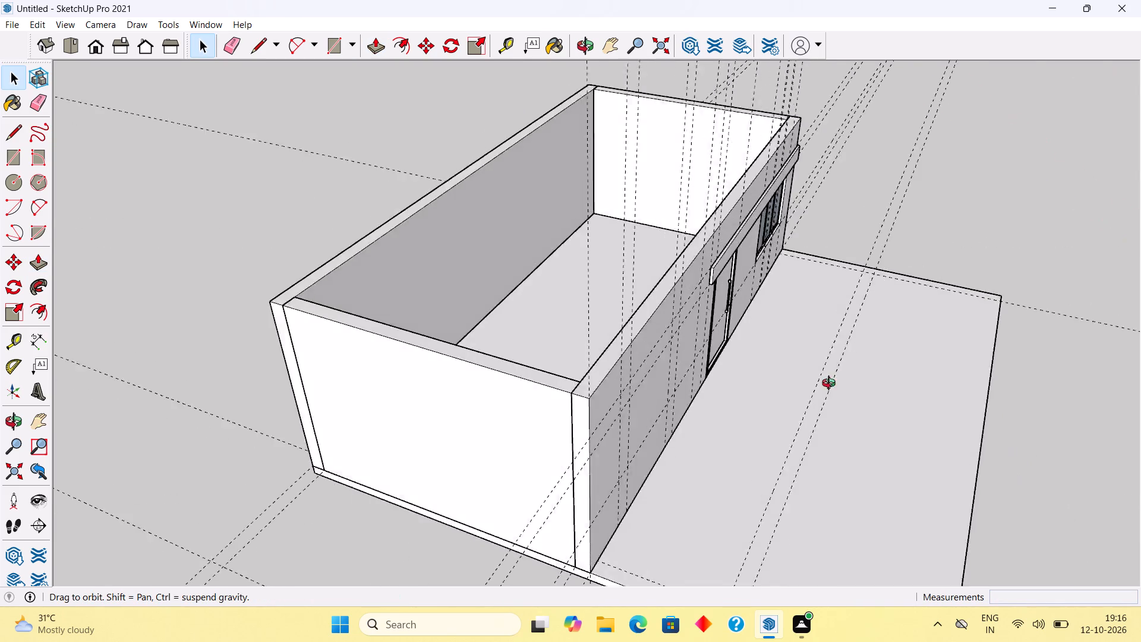
middle_click_drag(831, 385, 538, 353)
scroll(539, 353, "down", 3)
middle_click_drag(578, 495, 527, 419)
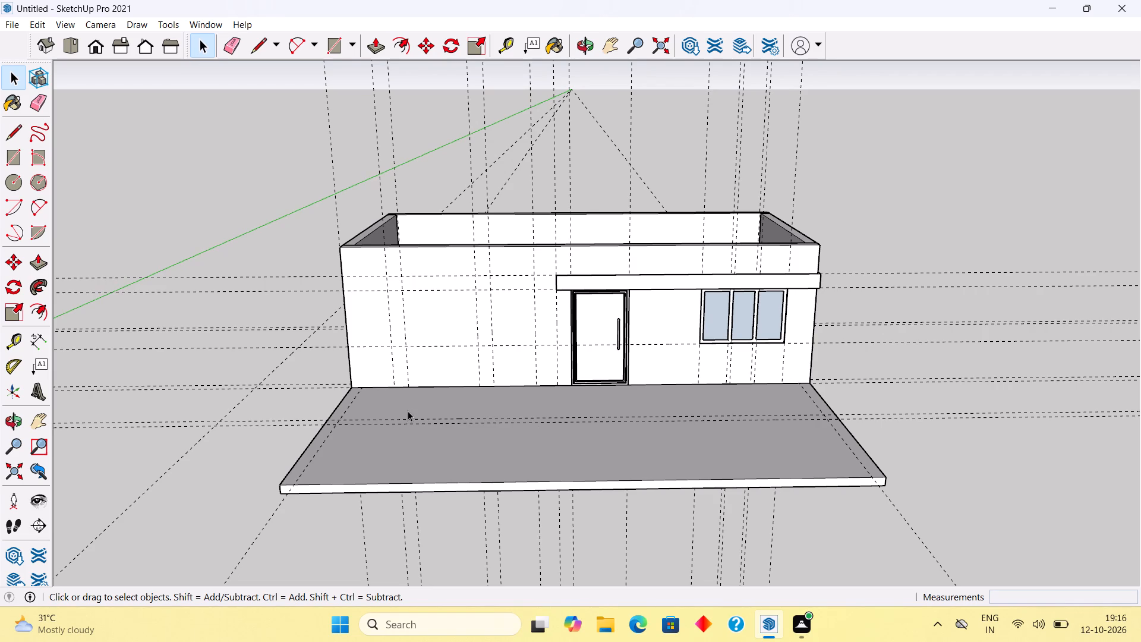
scroll(408, 422, "down", 2)
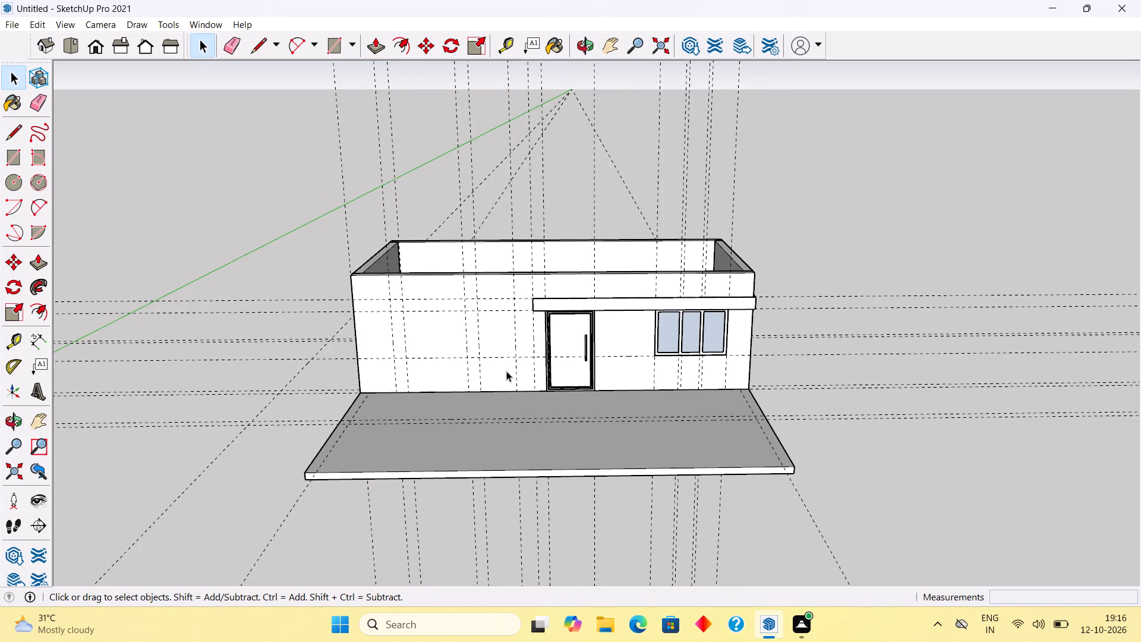
middle_click_drag(510, 391, 516, 462)
scroll(474, 505, "up", 4)
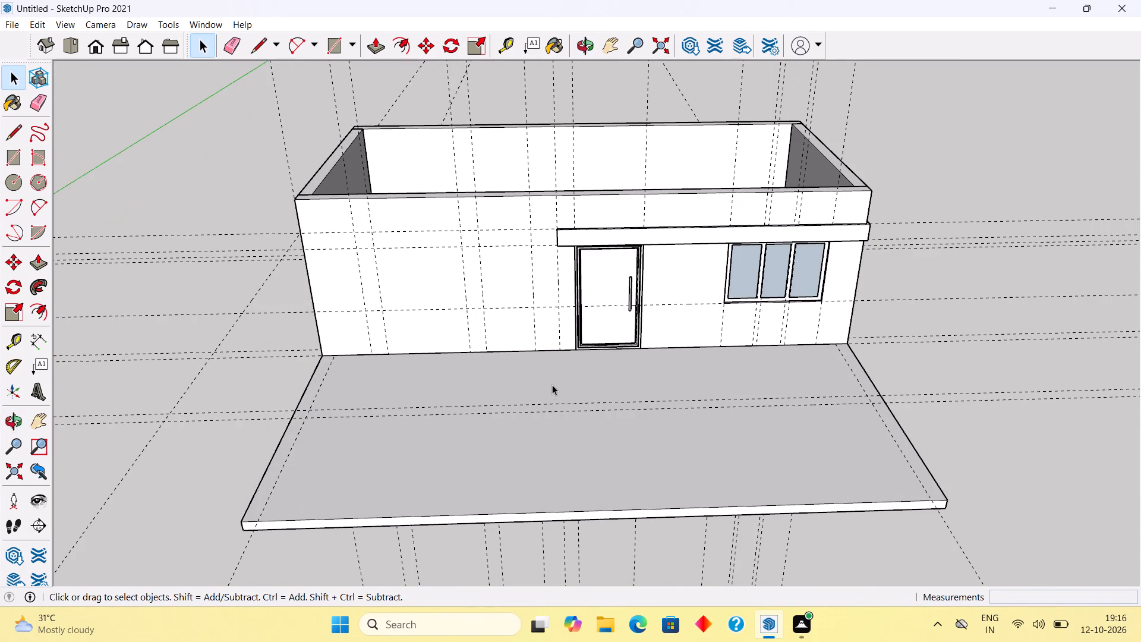
scroll(556, 372, "down", 1)
middle_click_drag(556, 372, 569, 449)
scroll(506, 497, "up", 3)
middle_click_drag(509, 496, 474, 493)
scroll(474, 493, "up", 1)
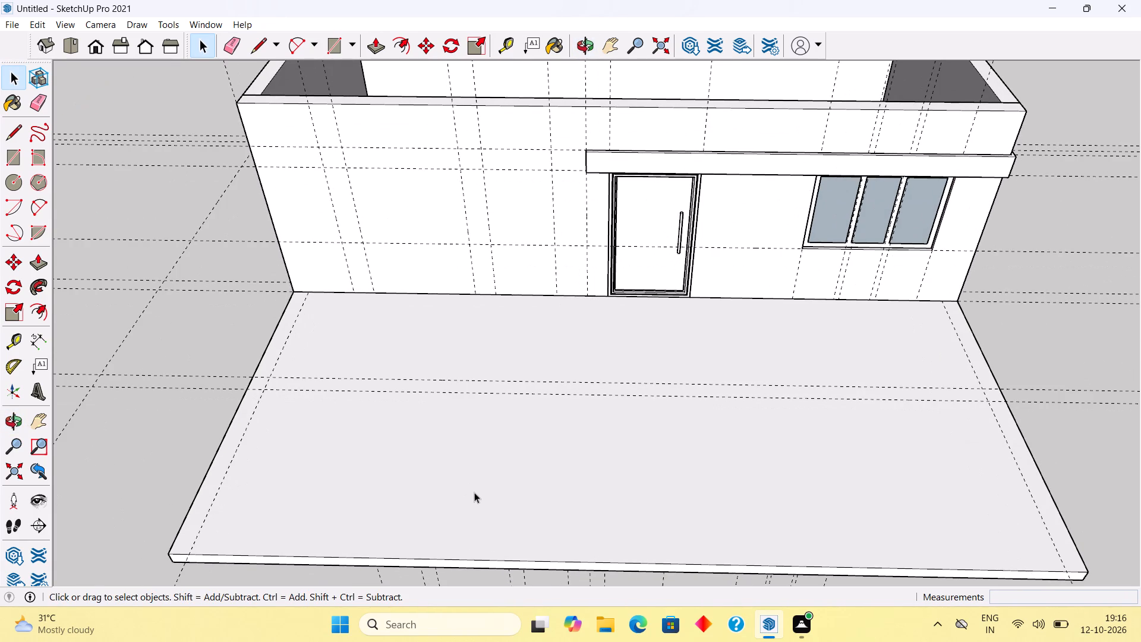
key("t")
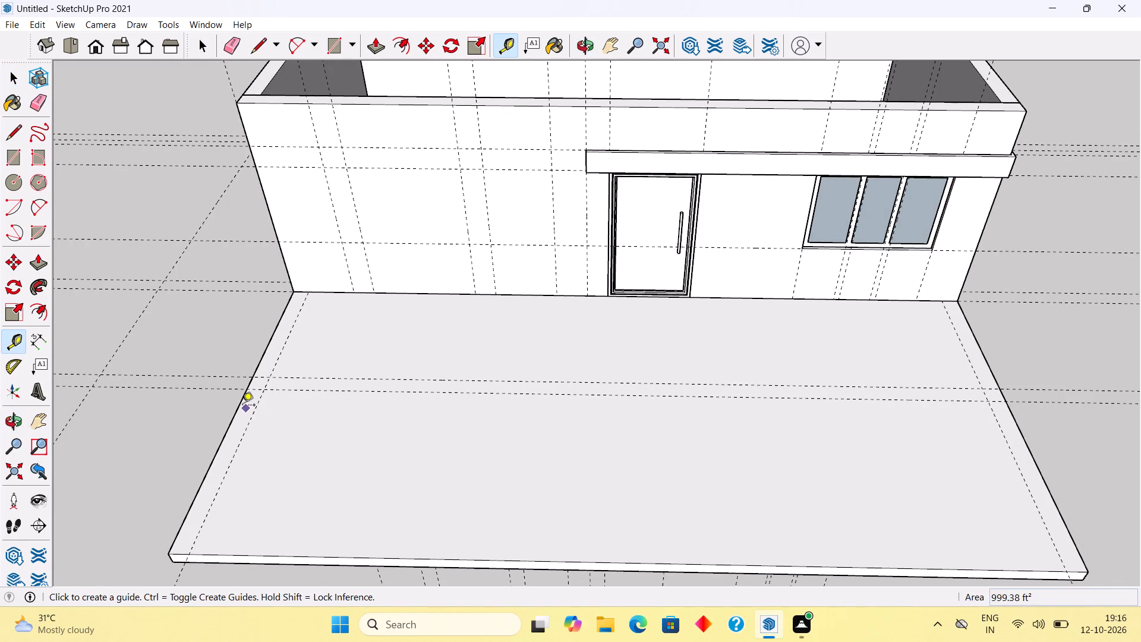
left_click(242, 405)
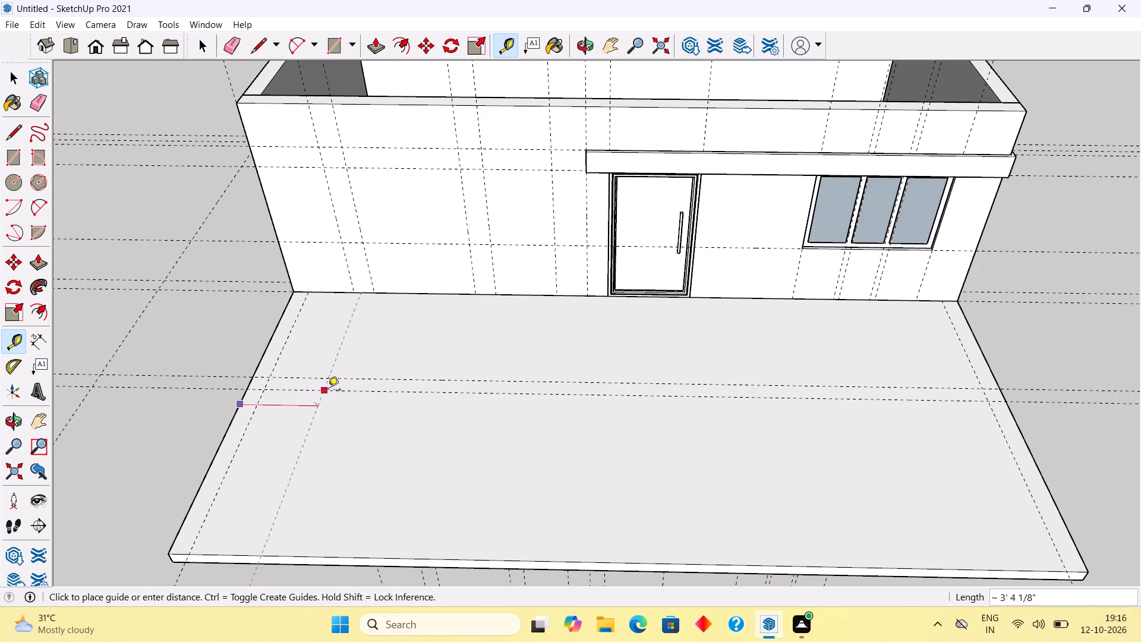
left_click(590, 295)
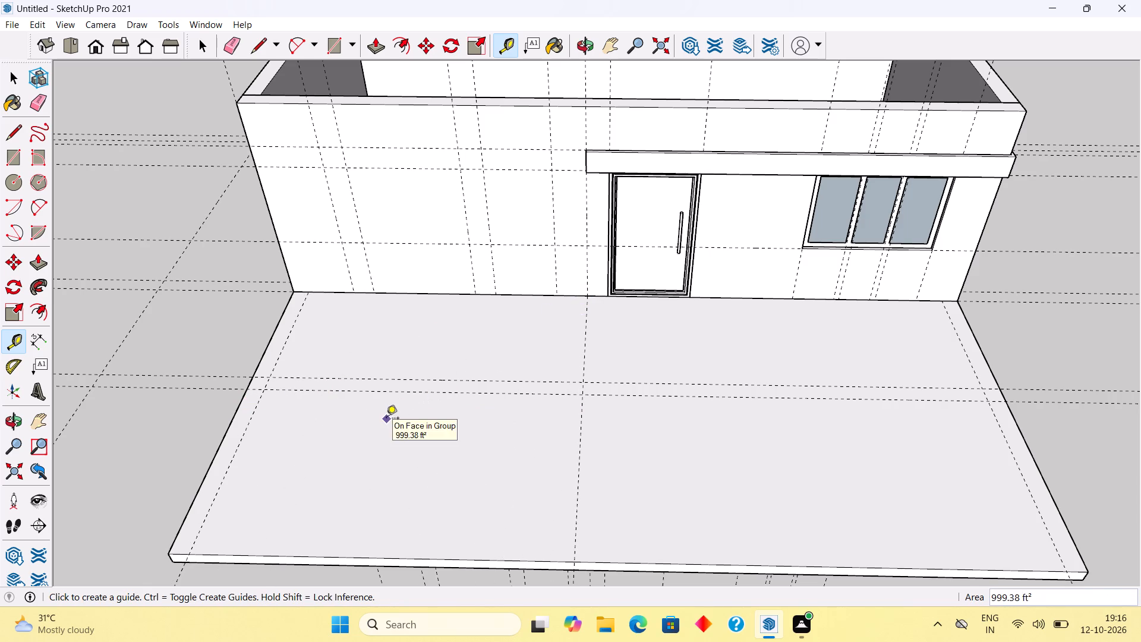
Draw a 9" by 14' 6" rectangle between the front slab's guides and pull it up 30' as a tall wall.
key("r")
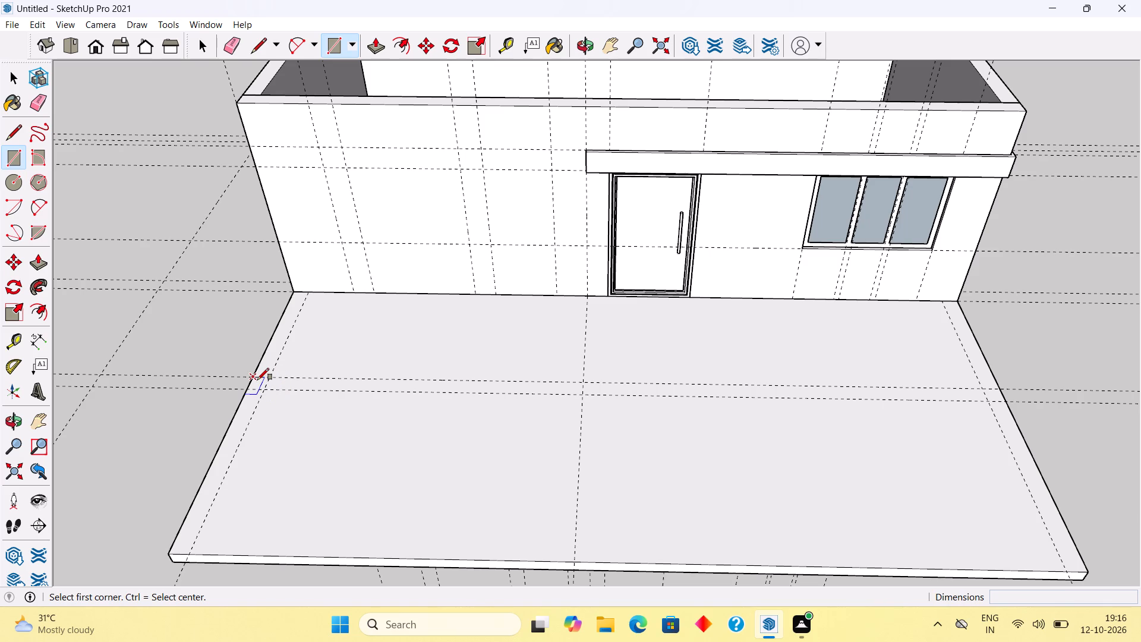
left_click(257, 380)
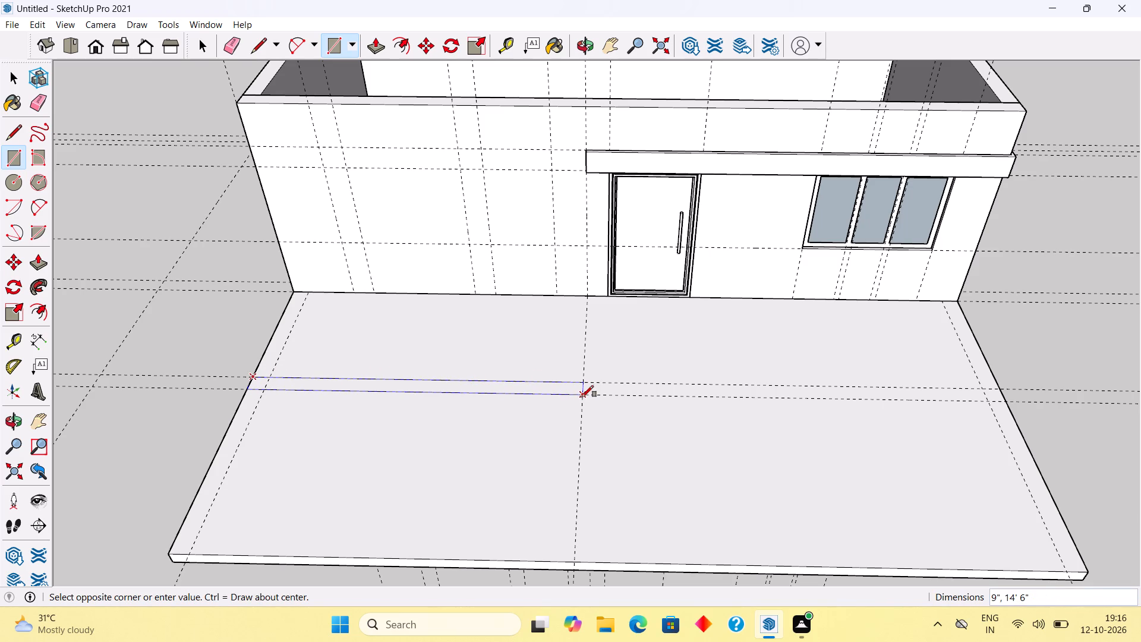
left_click(584, 396)
key("p")
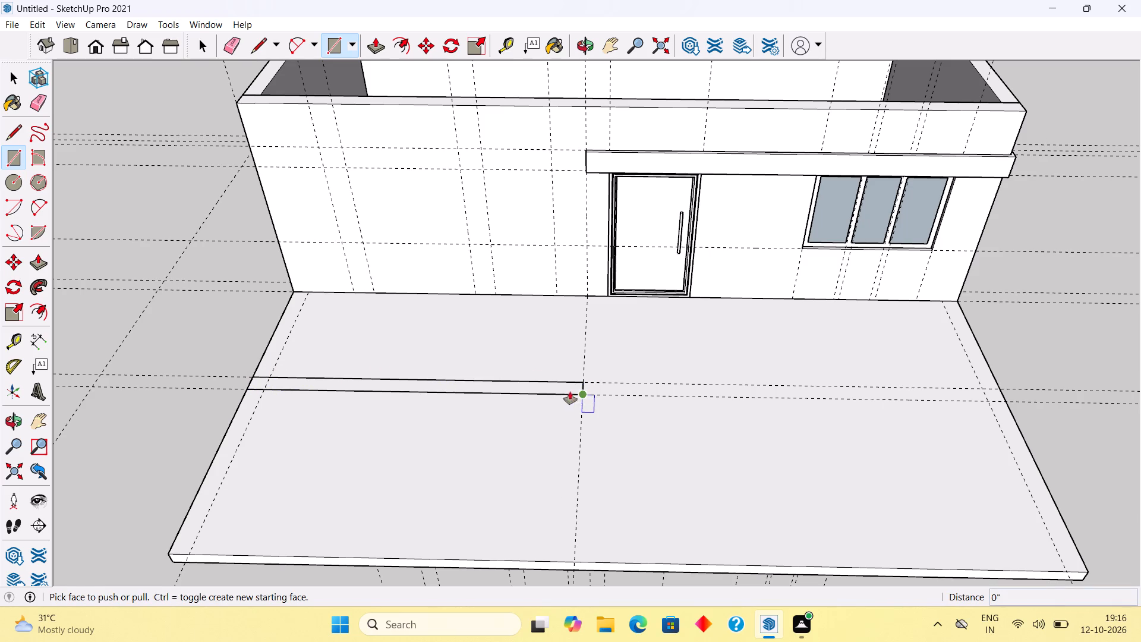
left_click(562, 389)
scroll(560, 367, "down", 11)
middle_click_drag(559, 367, 570, 229)
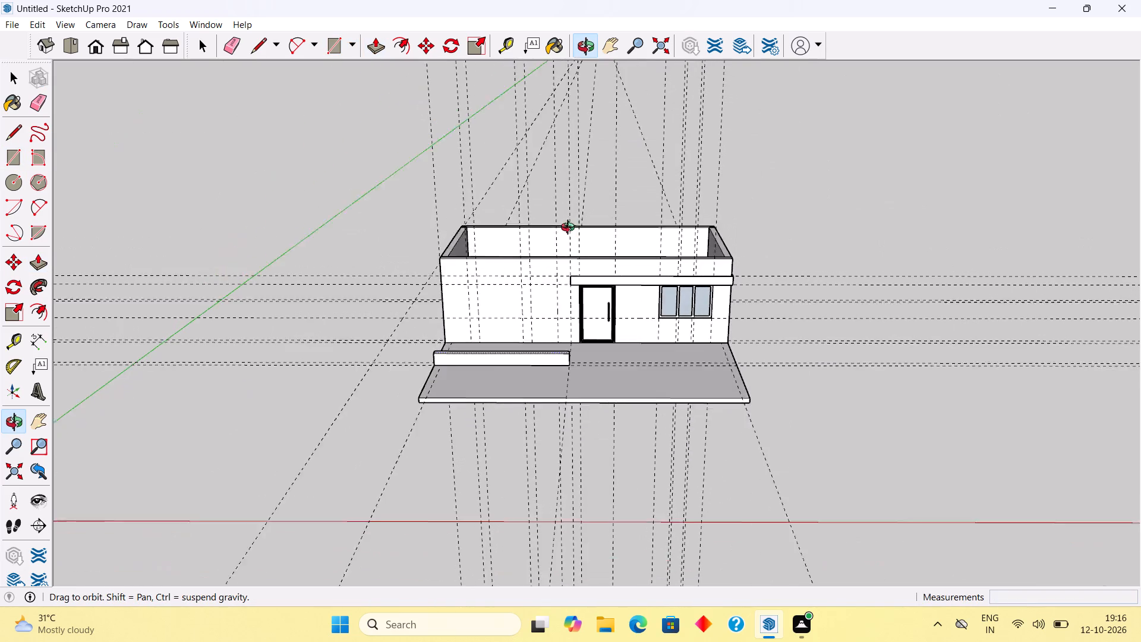
middle_click_drag(570, 229, 572, 223)
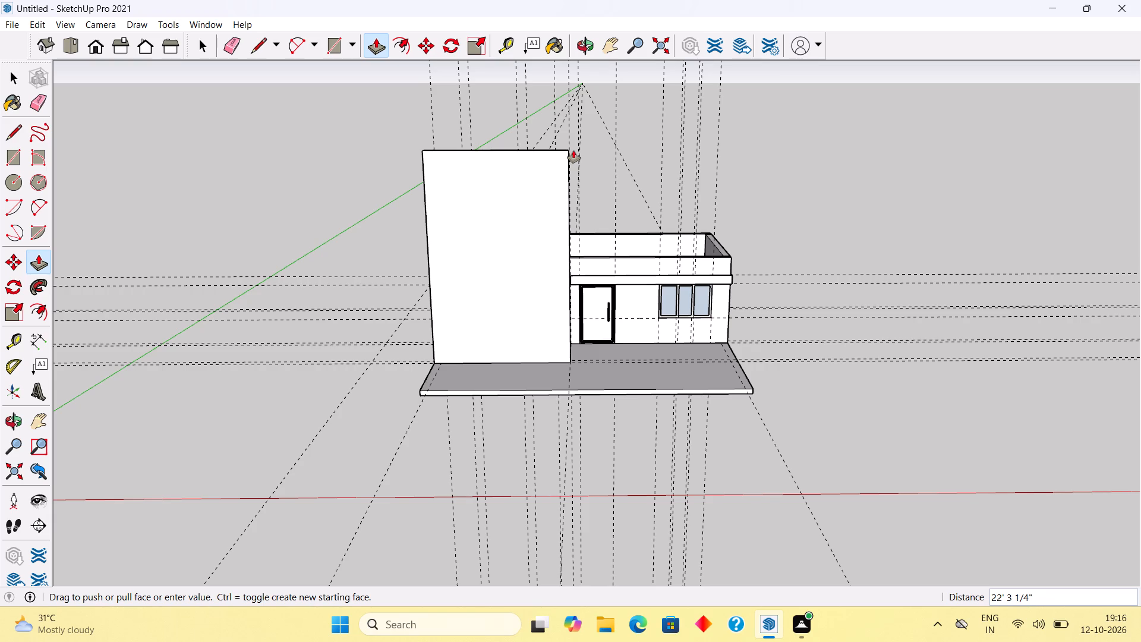
type("30'")
key("Return")
Make the tall freestanding front wall into a group.
key("space")
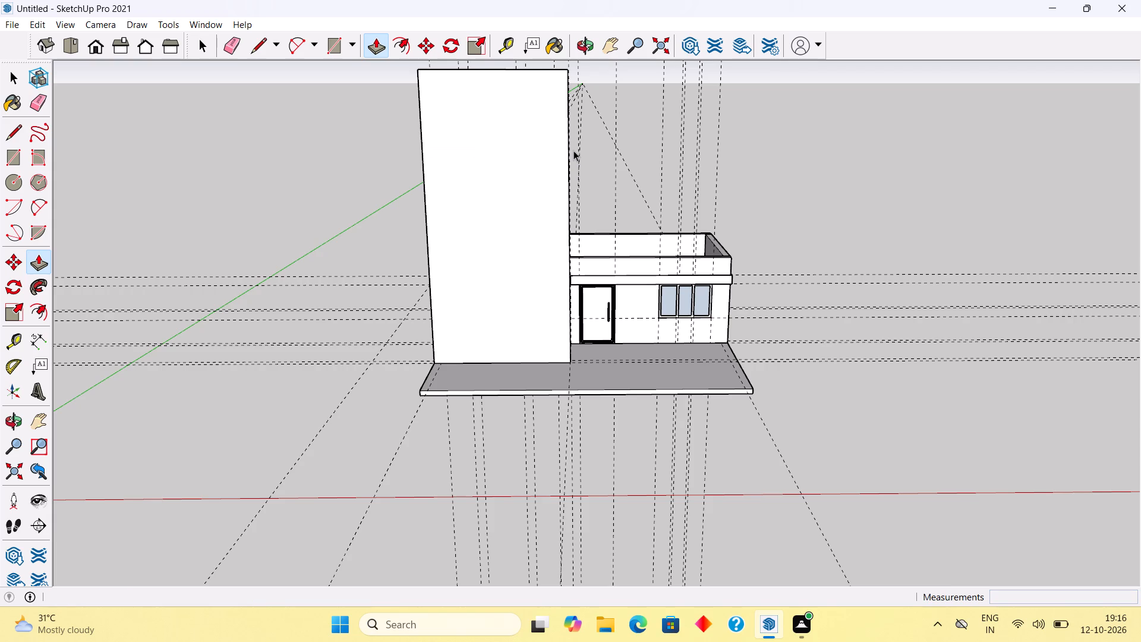
scroll(551, 173, "down", 3)
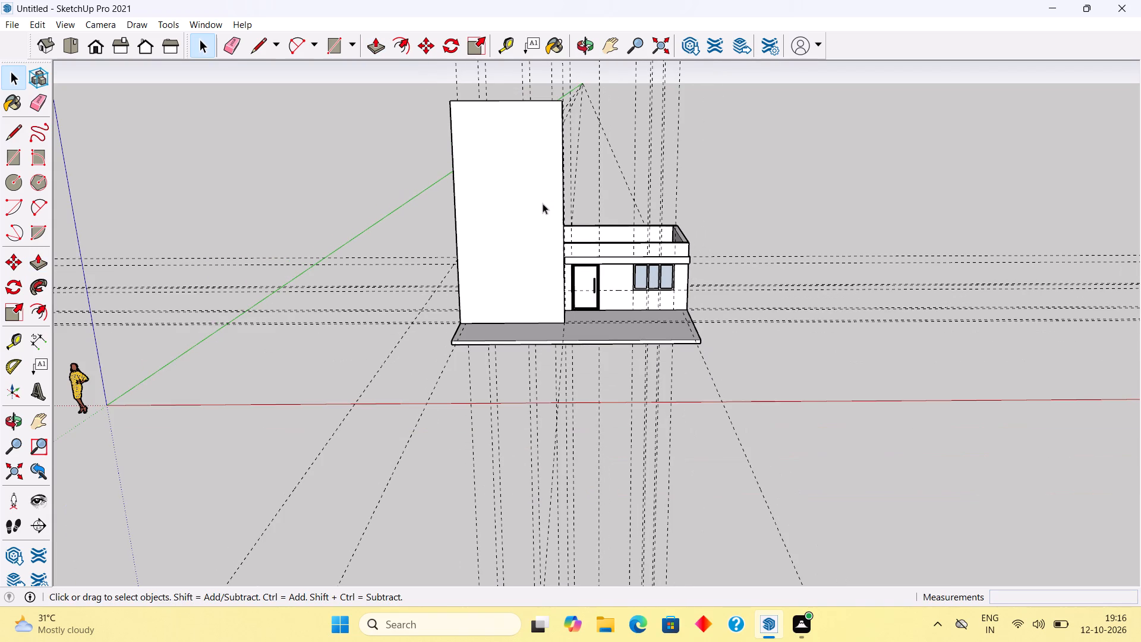
triple_click(484, 193)
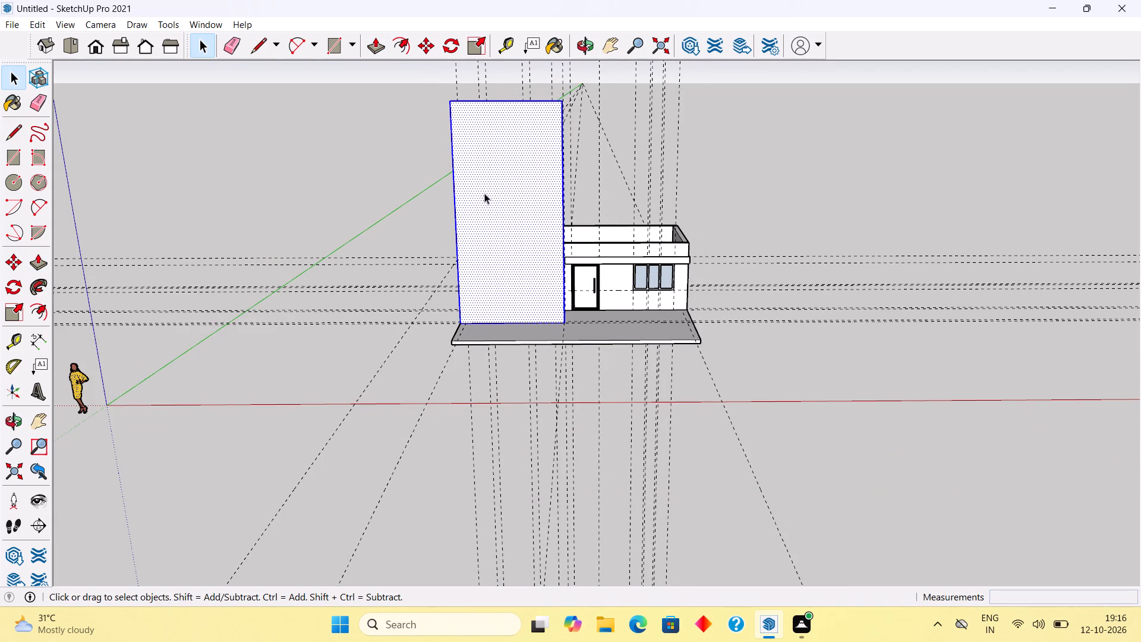
right_click(487, 189)
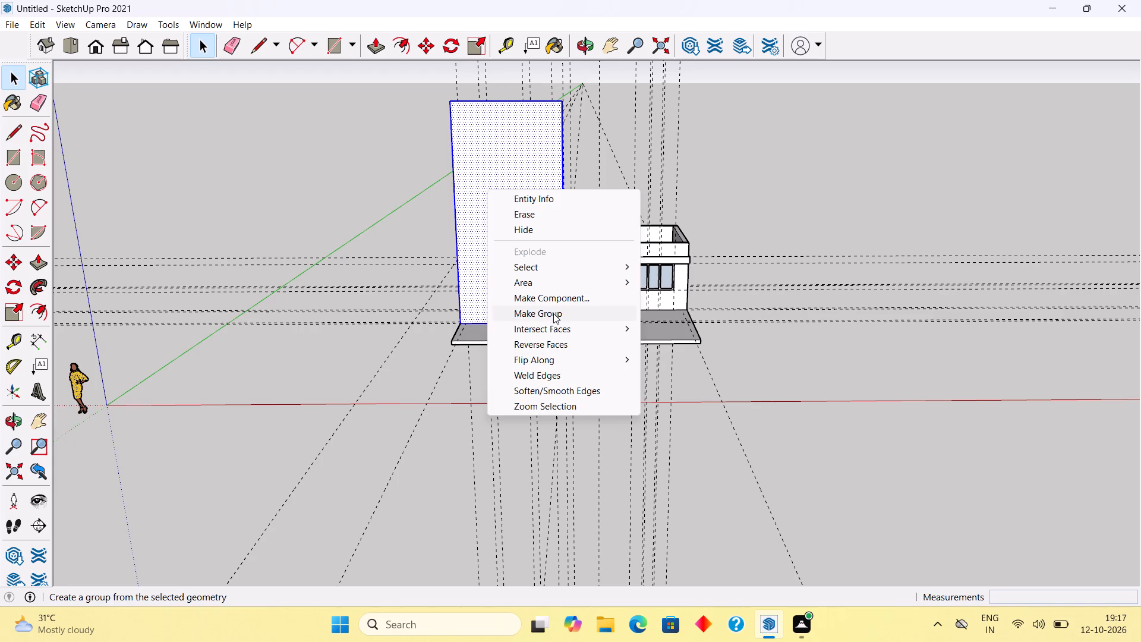
left_click(553, 313)
left_click(830, 201)
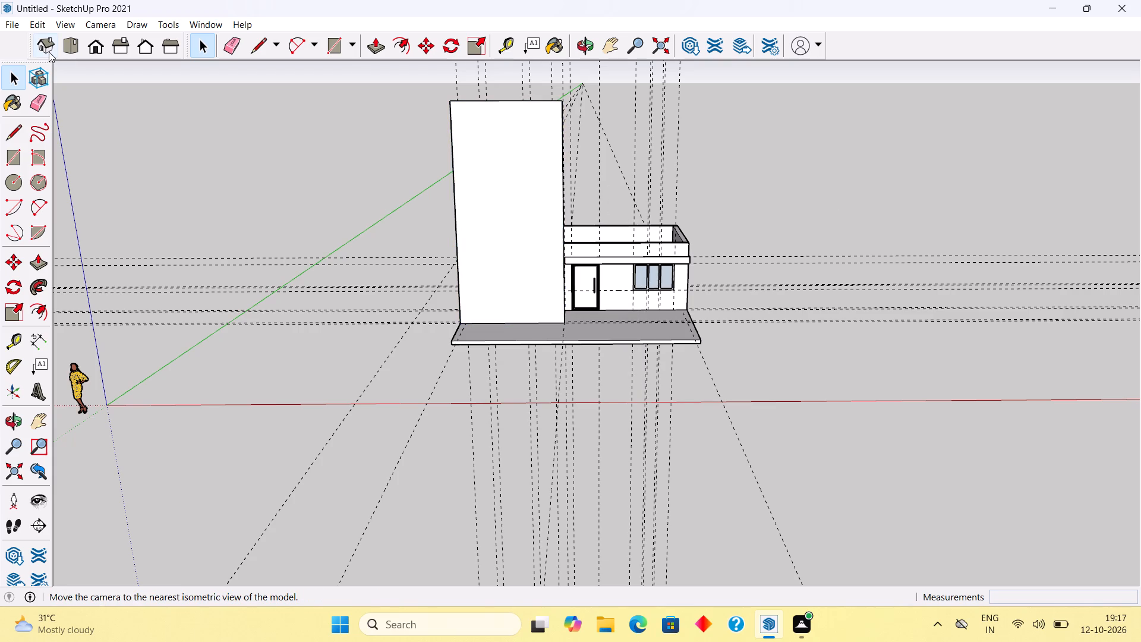
Delete all guides from the model.
left_click(35, 20)
left_click(114, 159)
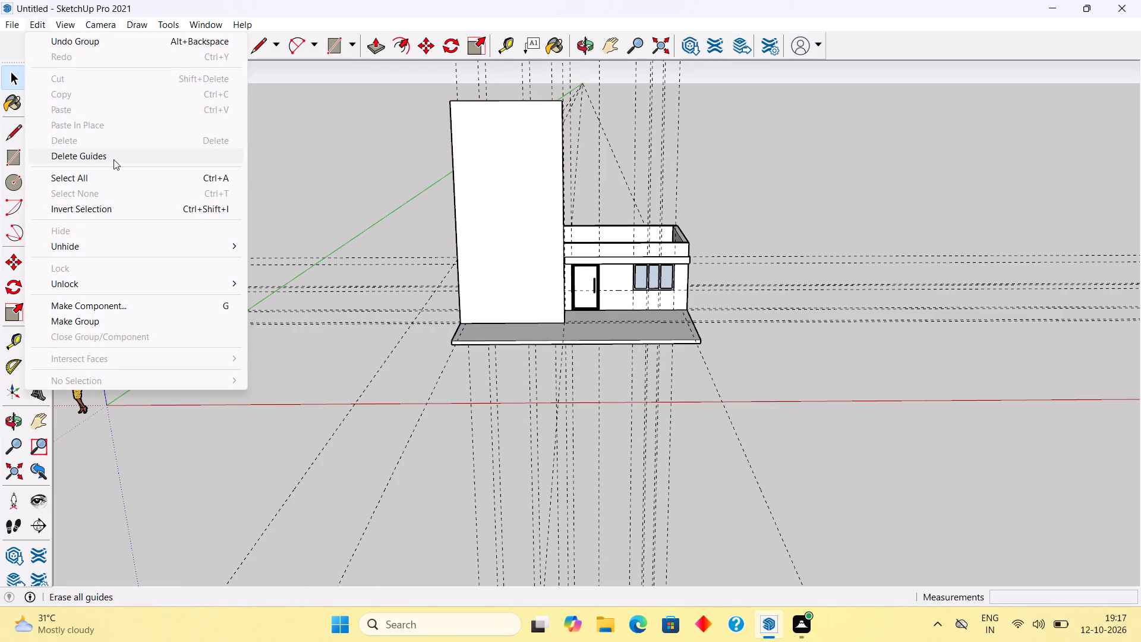
Draw a roof rectangle between opposite outer corners of the building's wall tops and pull it up 6".
scroll(562, 264, "up", 5)
middle_click_drag(543, 242, 314, 399)
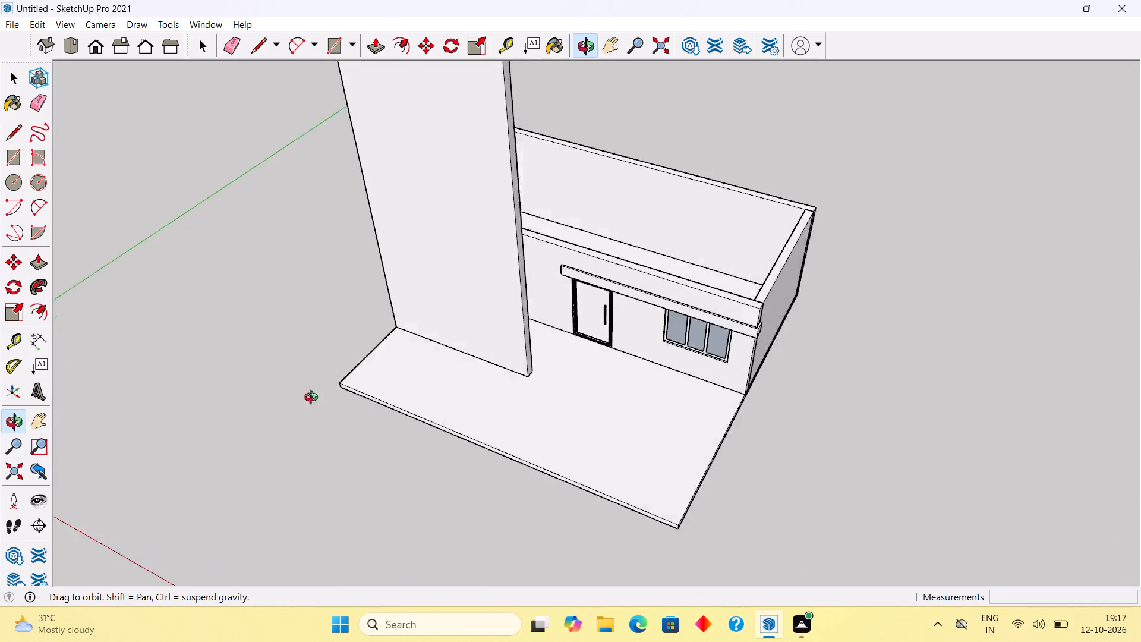
middle_click_drag(314, 399, 264, 473)
scroll(265, 461, "down", 3)
middle_click_drag(338, 338, 230, 369)
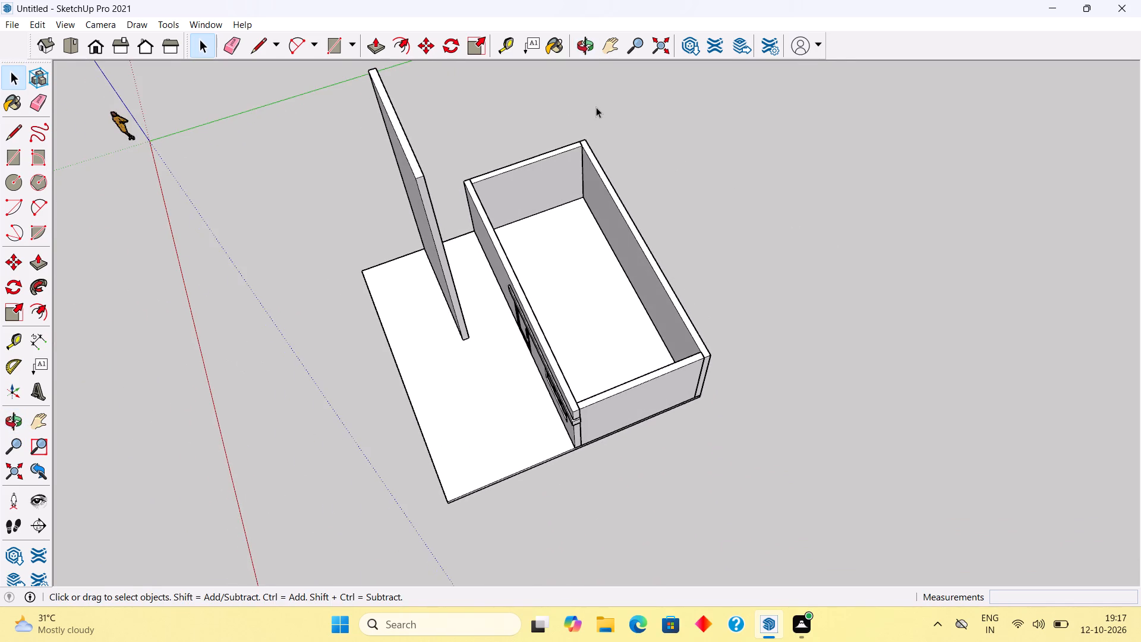
scroll(590, 131, "up", 4)
middle_click_drag(578, 169, 517, 210)
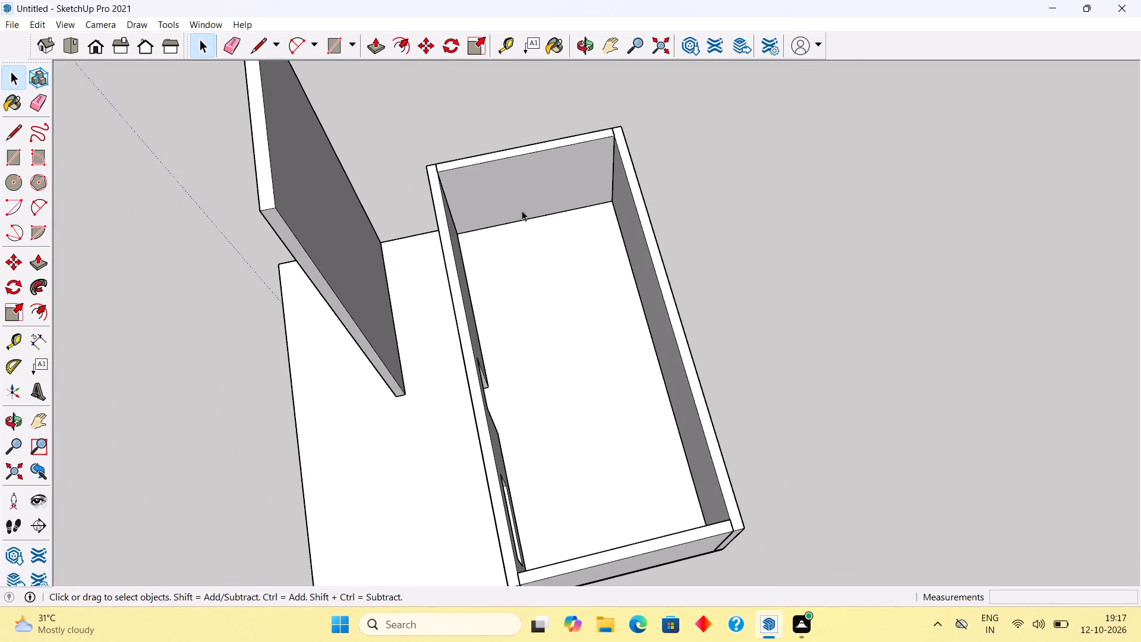
key("r")
left_click(425, 166)
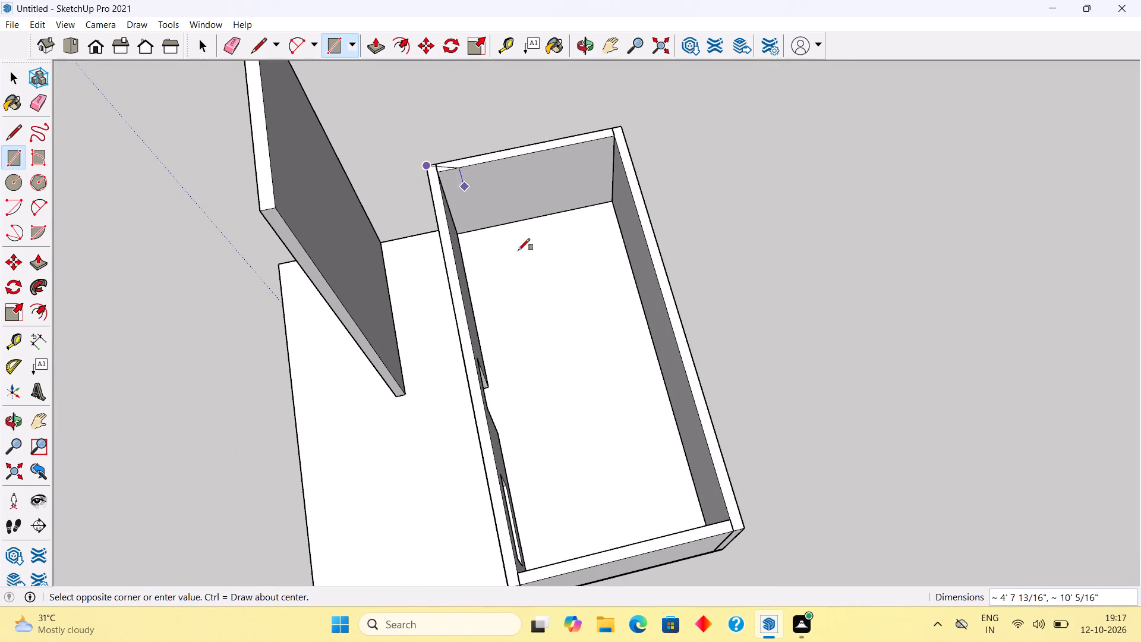
scroll(661, 388, "down", 1)
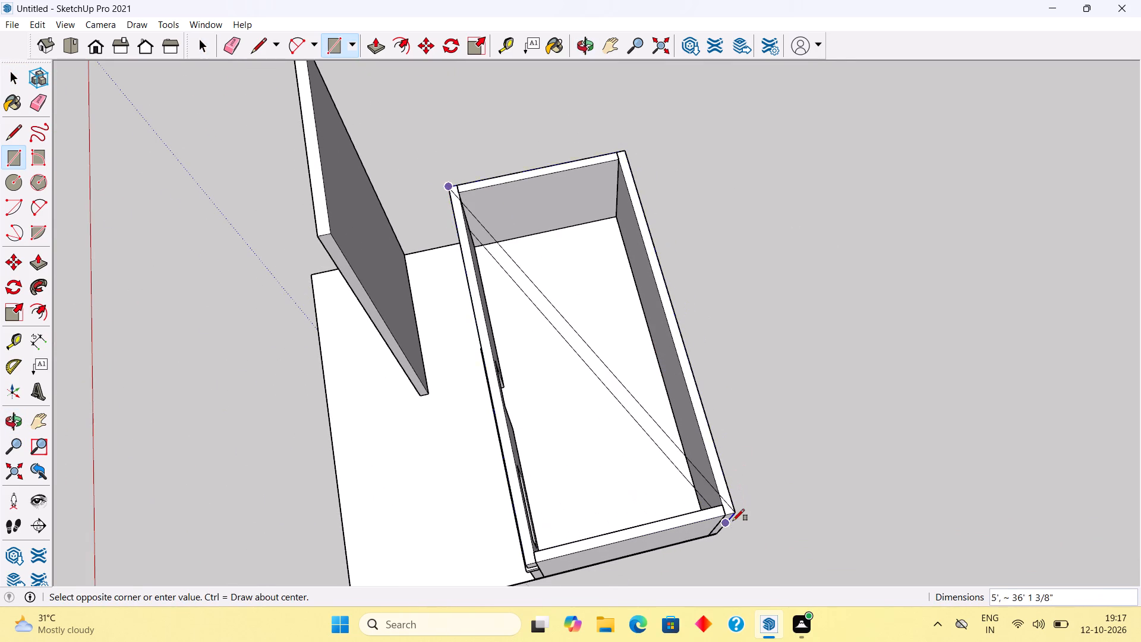
left_click(734, 511)
key("p")
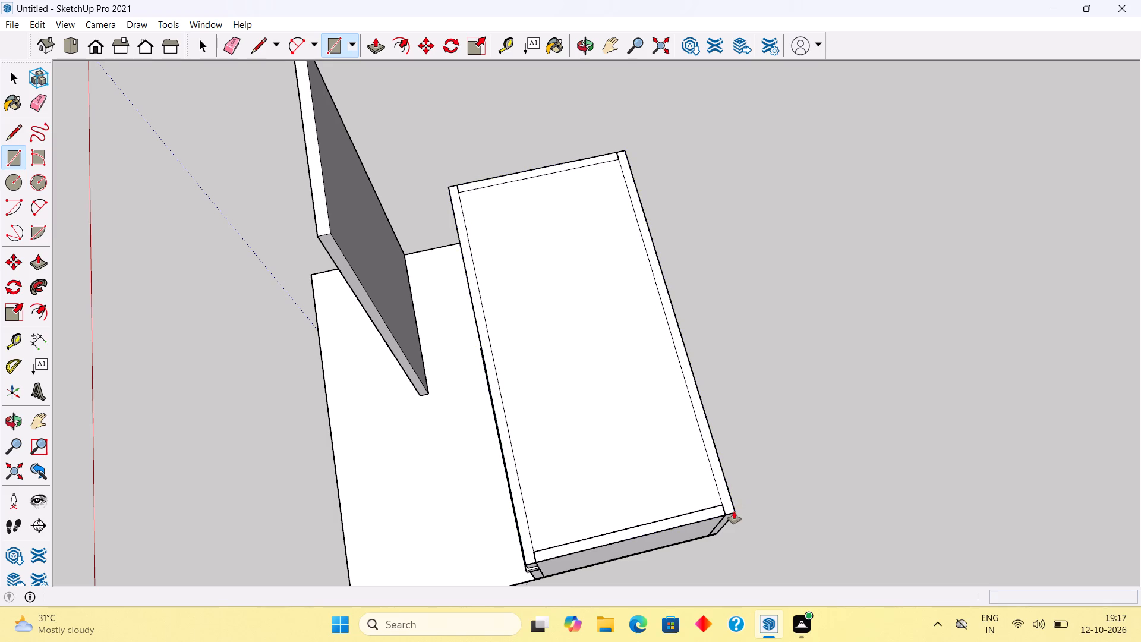
left_click(655, 487)
type("6\"")
key("Return")
Make the roof slab's faces and edges into a group.
key("space")
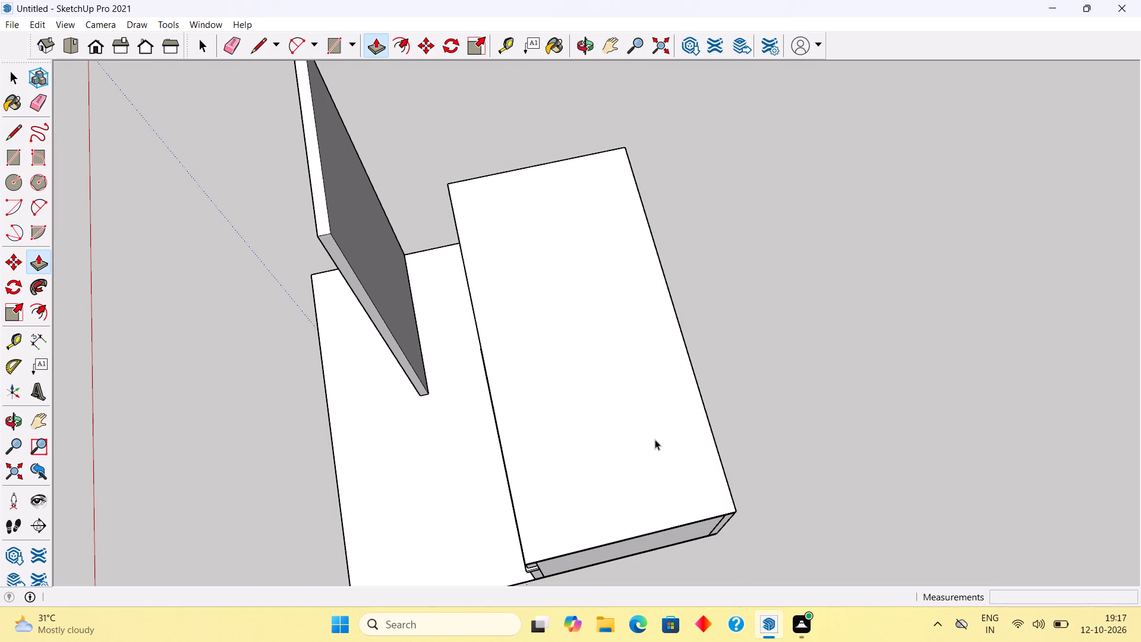
scroll(626, 443, "down", 6)
middle_click_drag(603, 486, 878, 235)
scroll(692, 323, "up", 5)
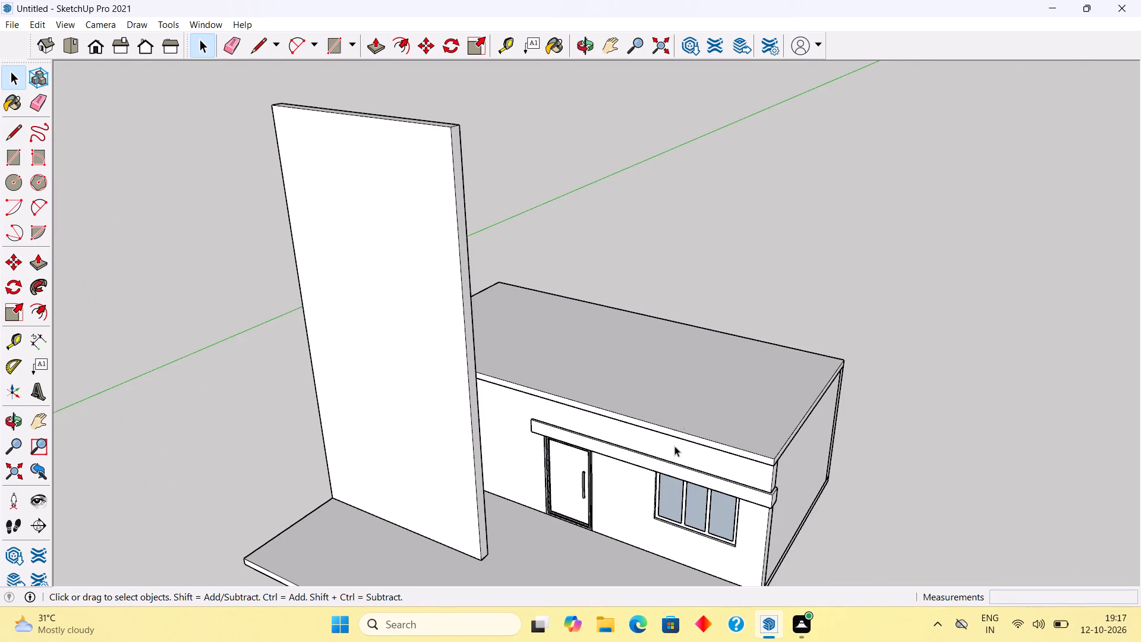
triple_click(702, 404)
right_click(702, 404)
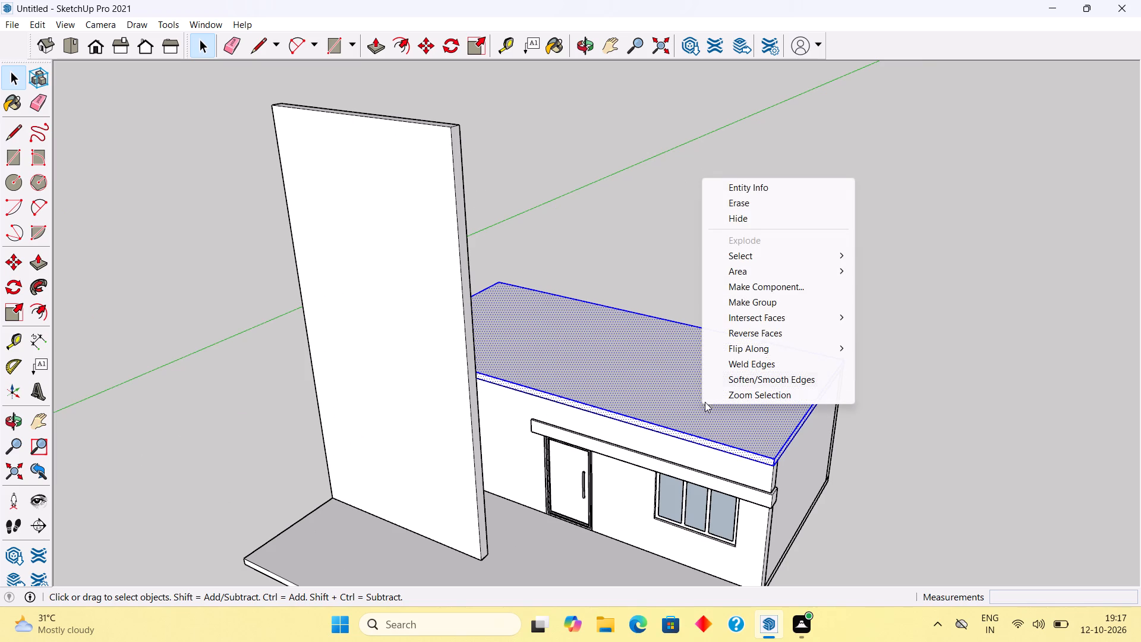
left_click(766, 302)
left_click(889, 366)
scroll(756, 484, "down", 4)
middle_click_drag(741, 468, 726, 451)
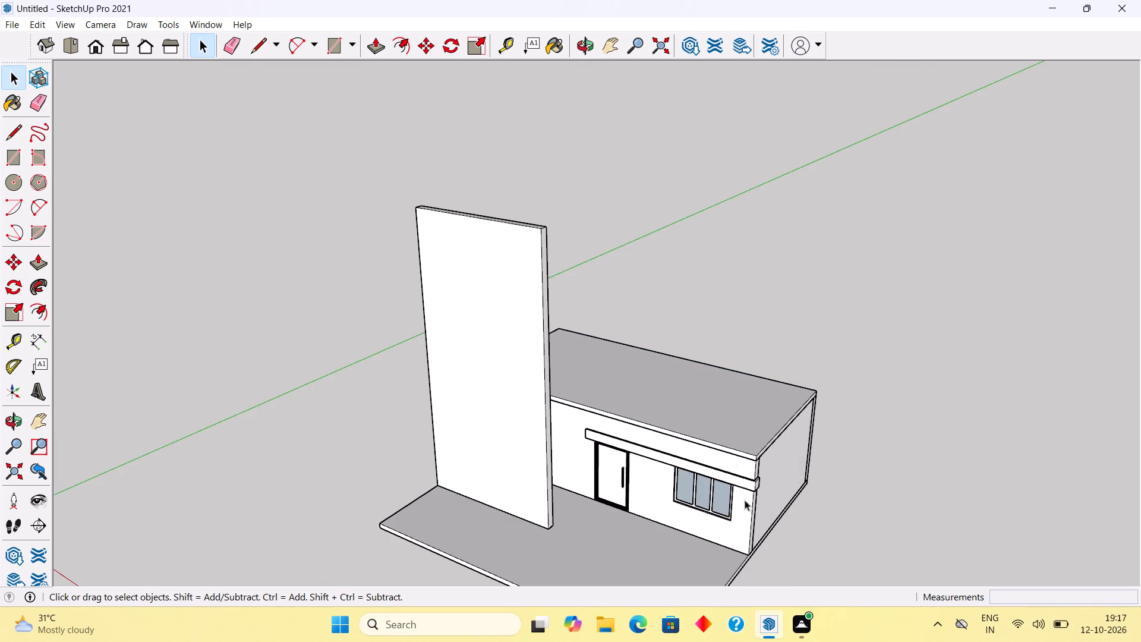
Copy the building's walls, door, window, projecting band and roof slab together 10' 6" straight up onto the roof as a second storey.
middle_click_drag(745, 512, 846, 440)
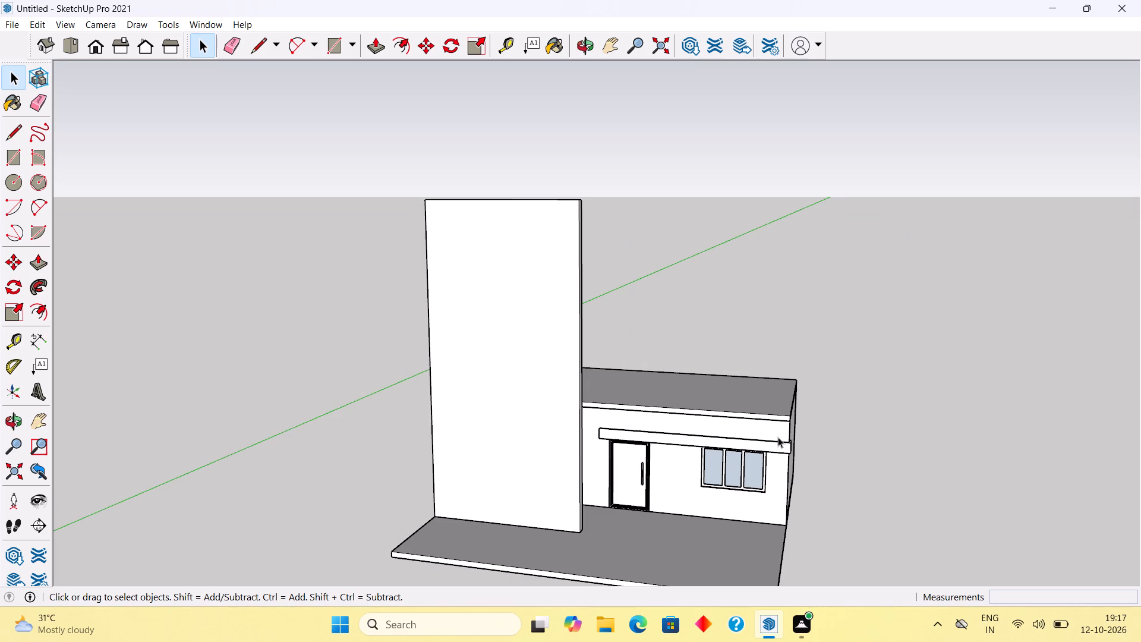
scroll(757, 430, "down", 4)
middle_click_drag(707, 429, 515, 439)
scroll(627, 480, "up", 6)
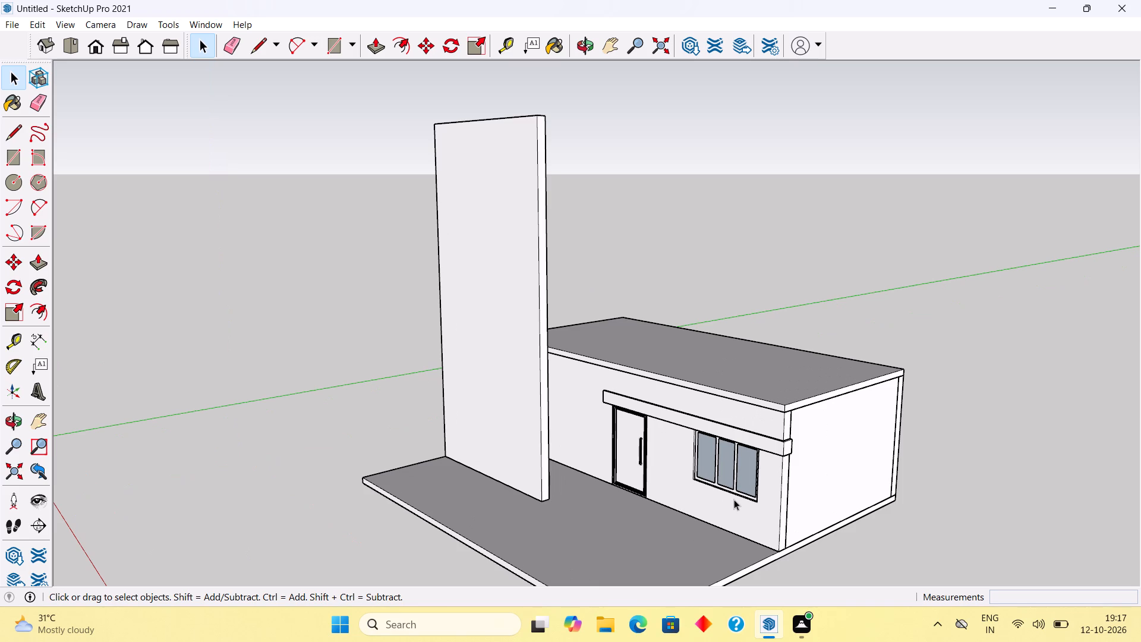
left_click(748, 528)
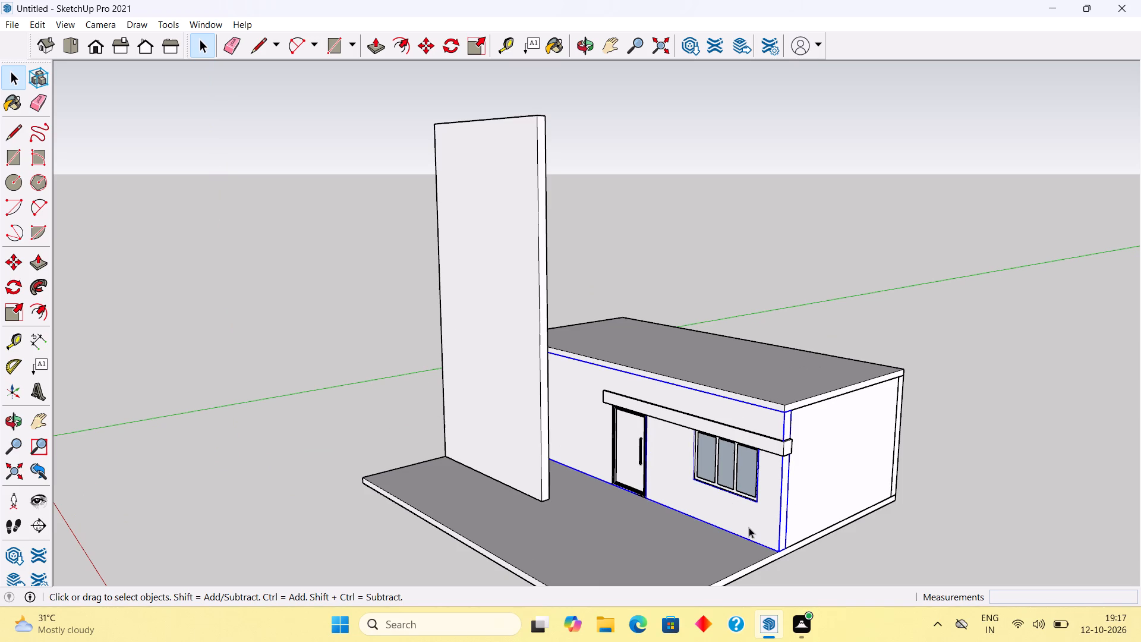
scroll(739, 479, "up", 6, "shift")
left_click(740, 465, "shift")
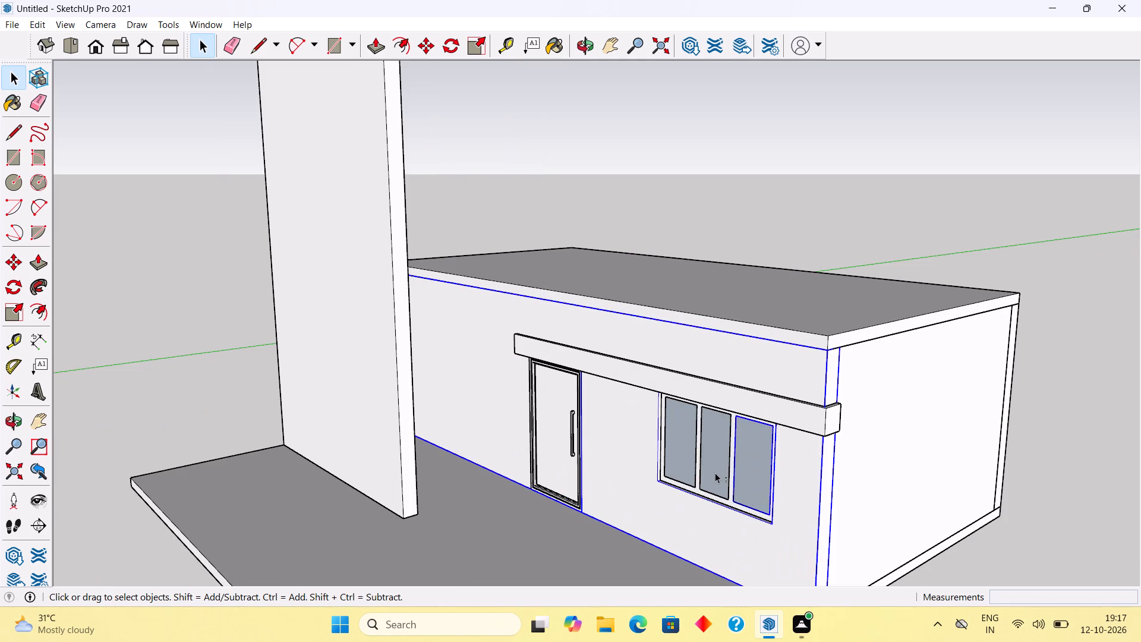
left_click(715, 473, "shift")
left_click(692, 473, "shift")
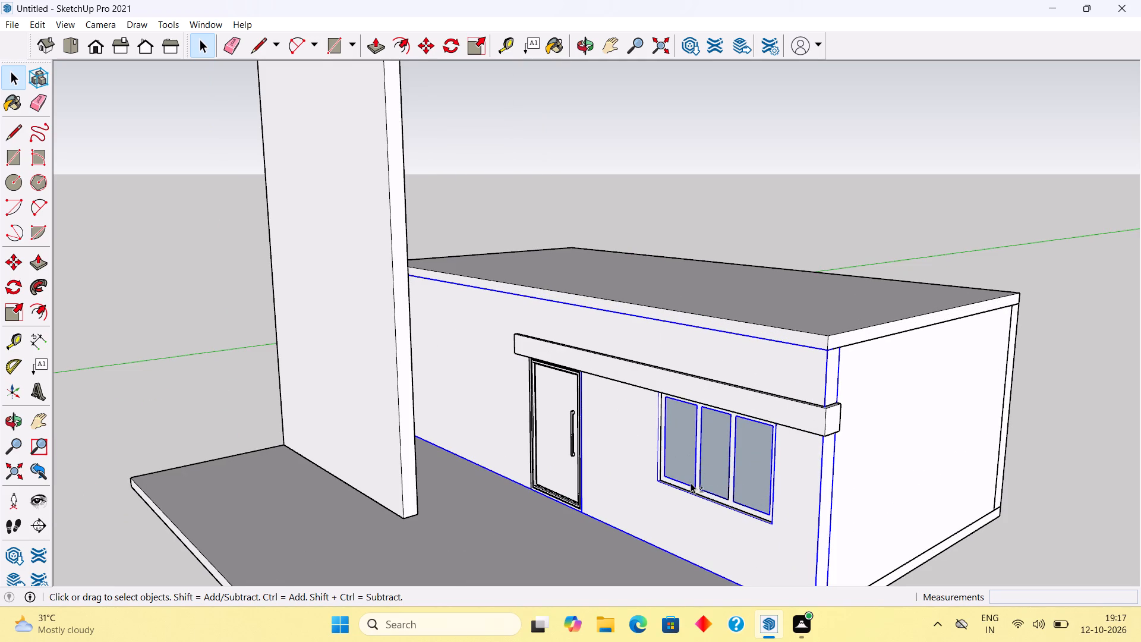
scroll(694, 497, "up", 6, "shift")
left_click(704, 487, "shift")
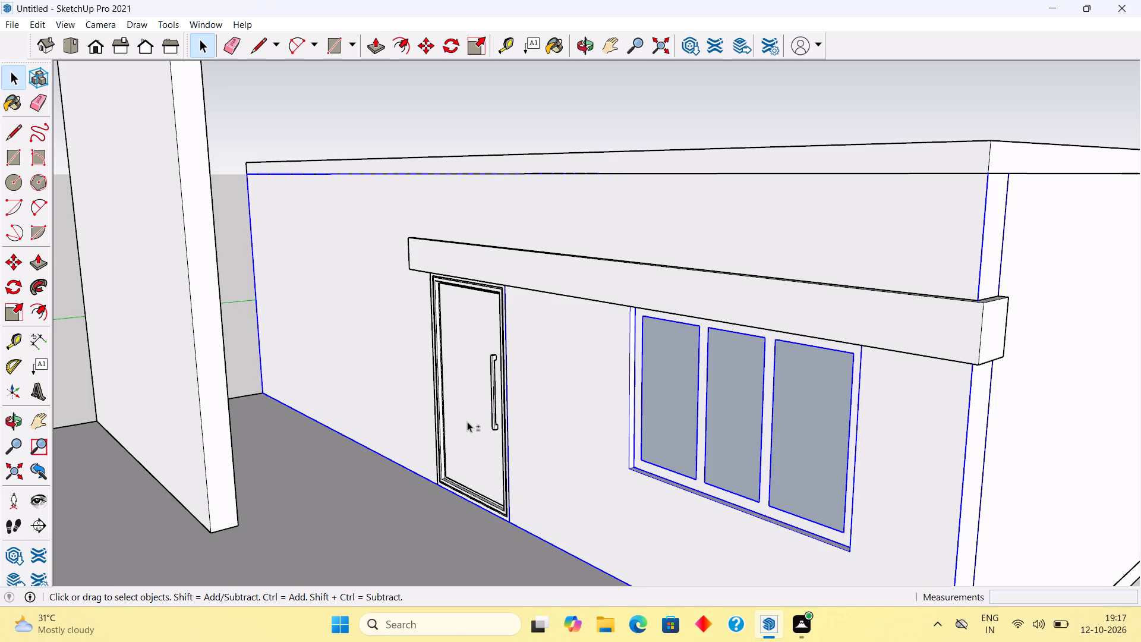
left_click(467, 421, "shift")
scroll(478, 415, "up", 5, "shift")
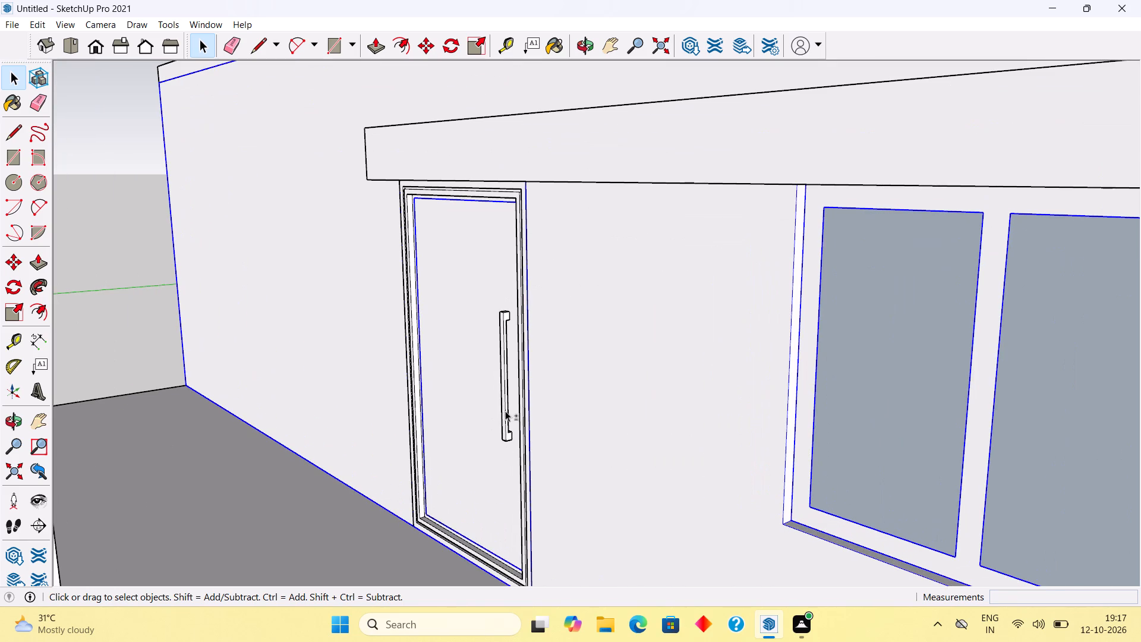
left_click(505, 411, "shift")
left_click(415, 461, "shift")
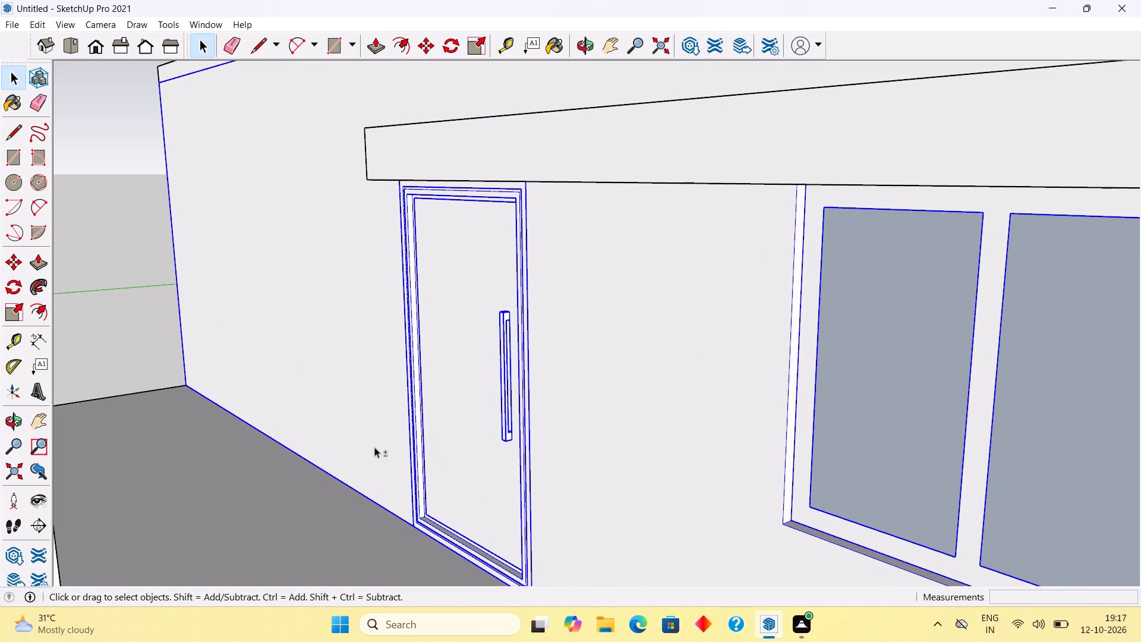
scroll(374, 447, "down", 5, "shift")
left_click(551, 291, "shift")
scroll(553, 296, "down", 10, "shift")
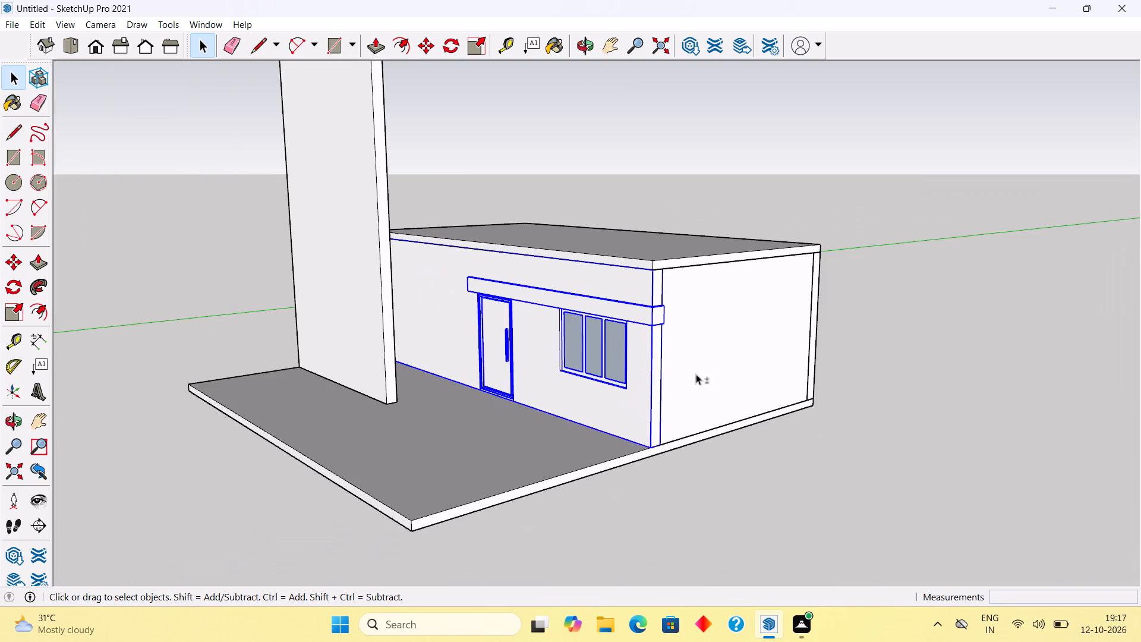
middle_click_drag(707, 376, 551, 377, "shift")
left_click(551, 377, "shift")
left_click(486, 257, "shift")
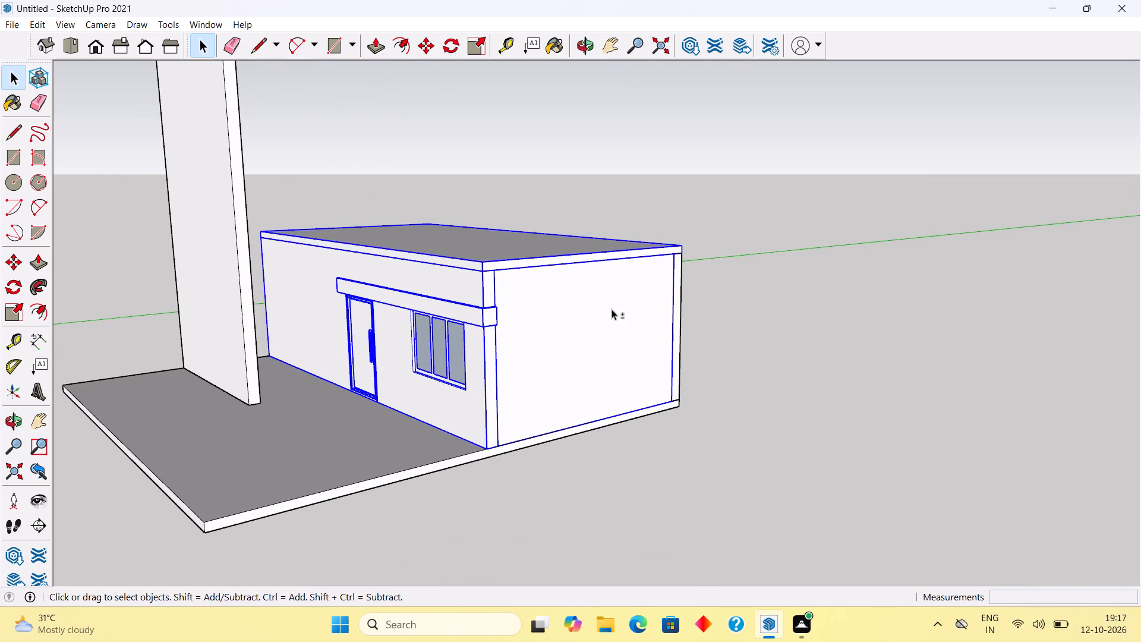
middle_click_drag(590, 333, 0, 416)
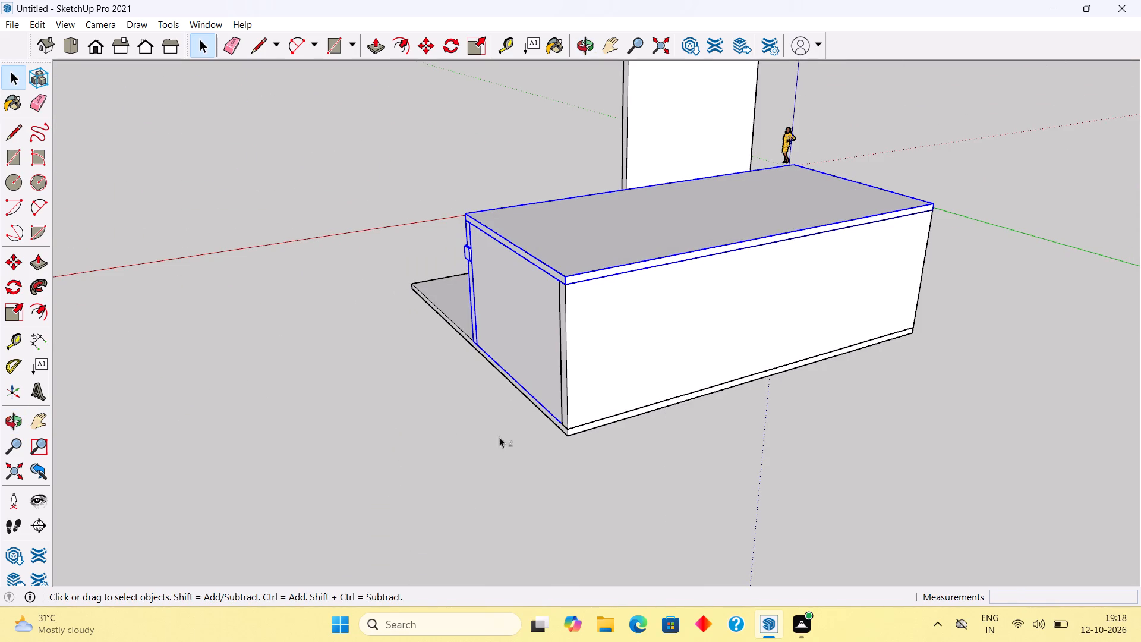
left_click(597, 390, "shift")
middle_click_drag(627, 389, 313, 386, "shift")
scroll(313, 386, "down", 4, "shift")
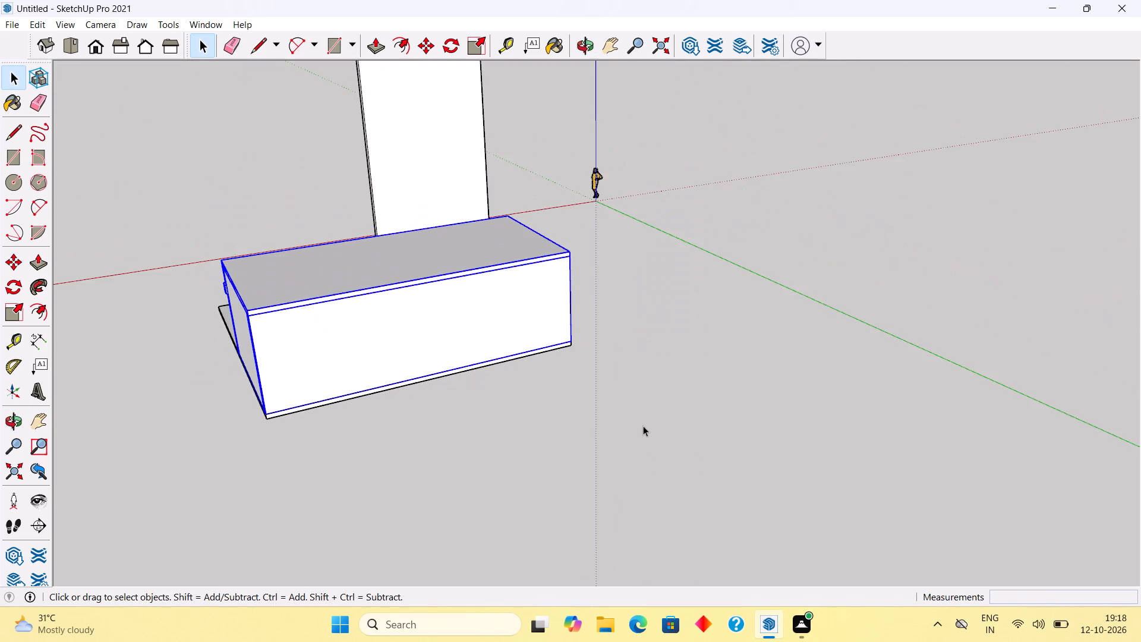
middle_click_drag(626, 440, 102, 398)
scroll(658, 326, "up", 4)
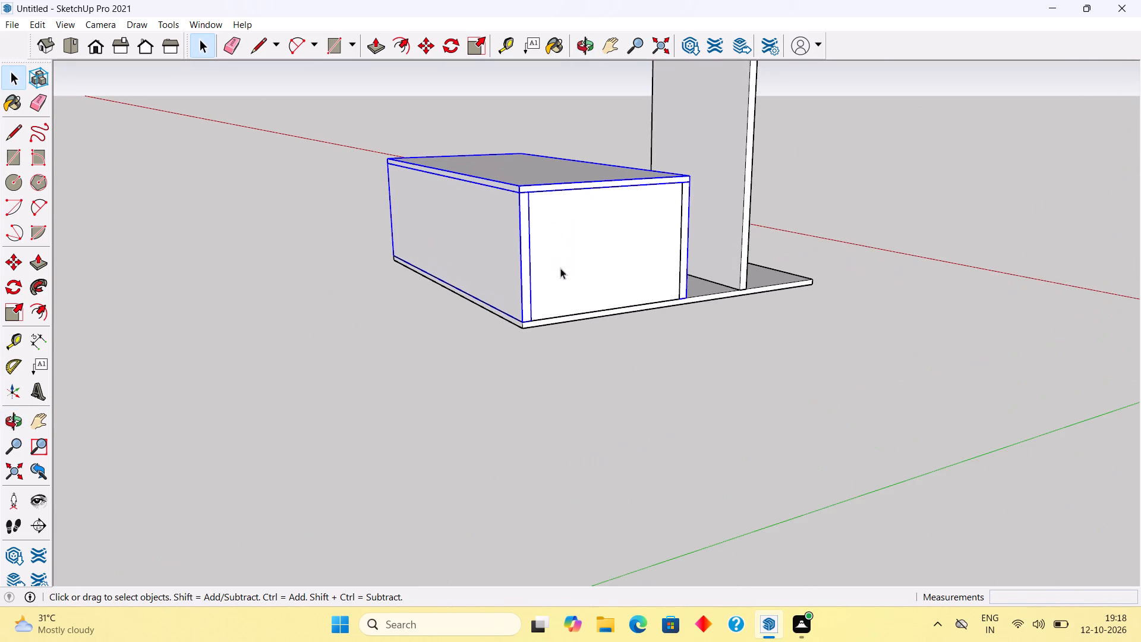
left_click(560, 253, "shift")
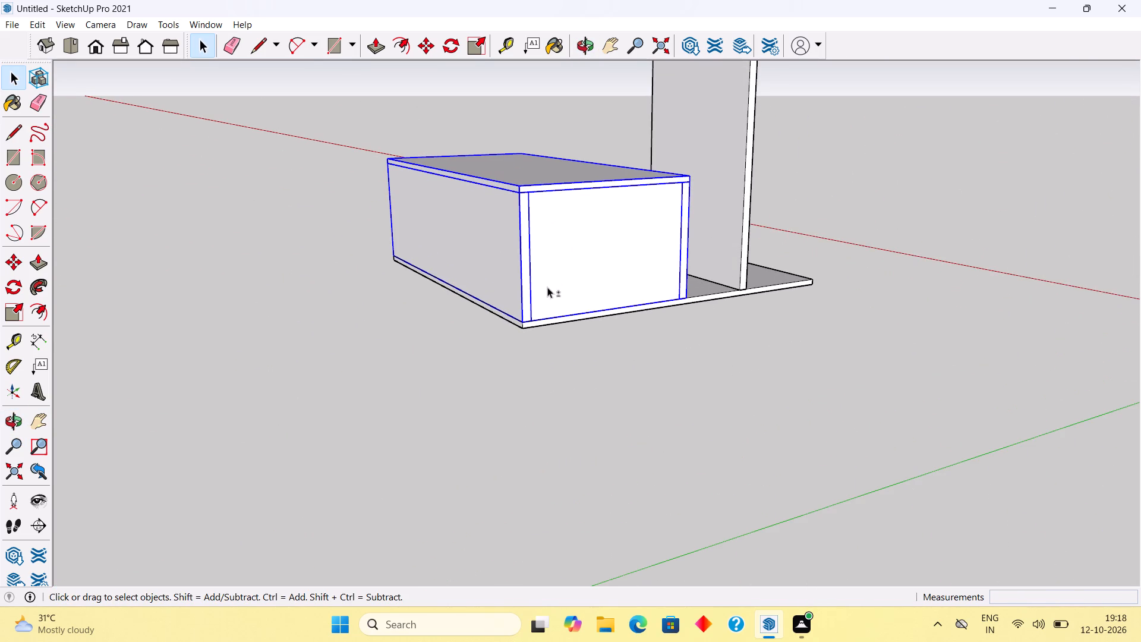
key("m")
left_click(522, 320)
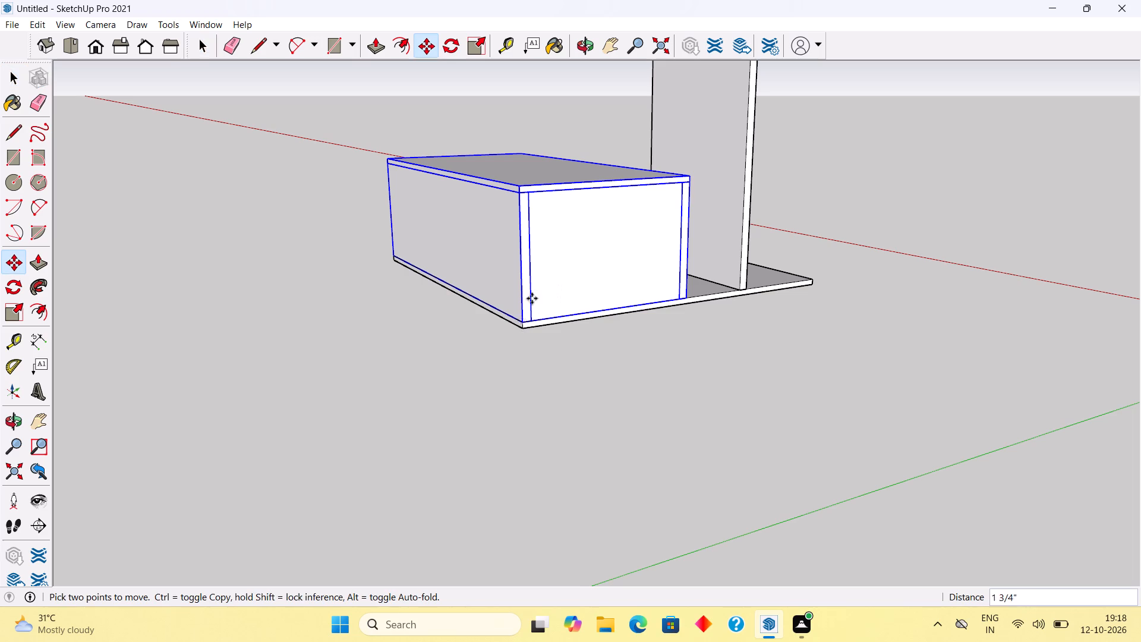
left_click(520, 185)
key("space")
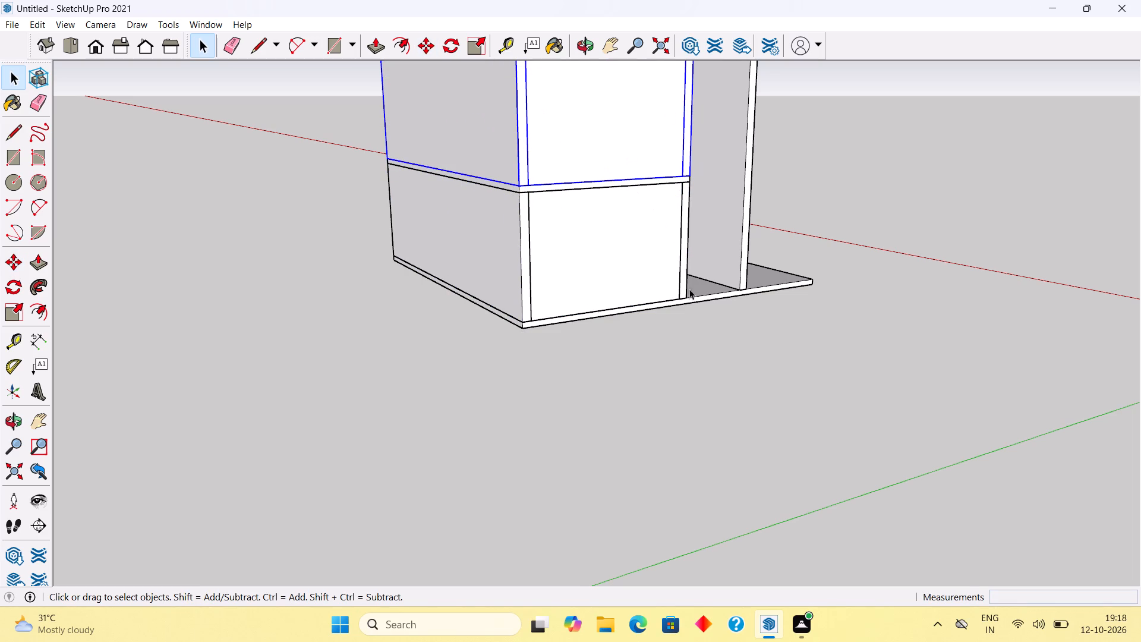
left_click(759, 377)
Examine the two-storey building and tall front wall from the front, the sides and above.
scroll(759, 377, "down", 8)
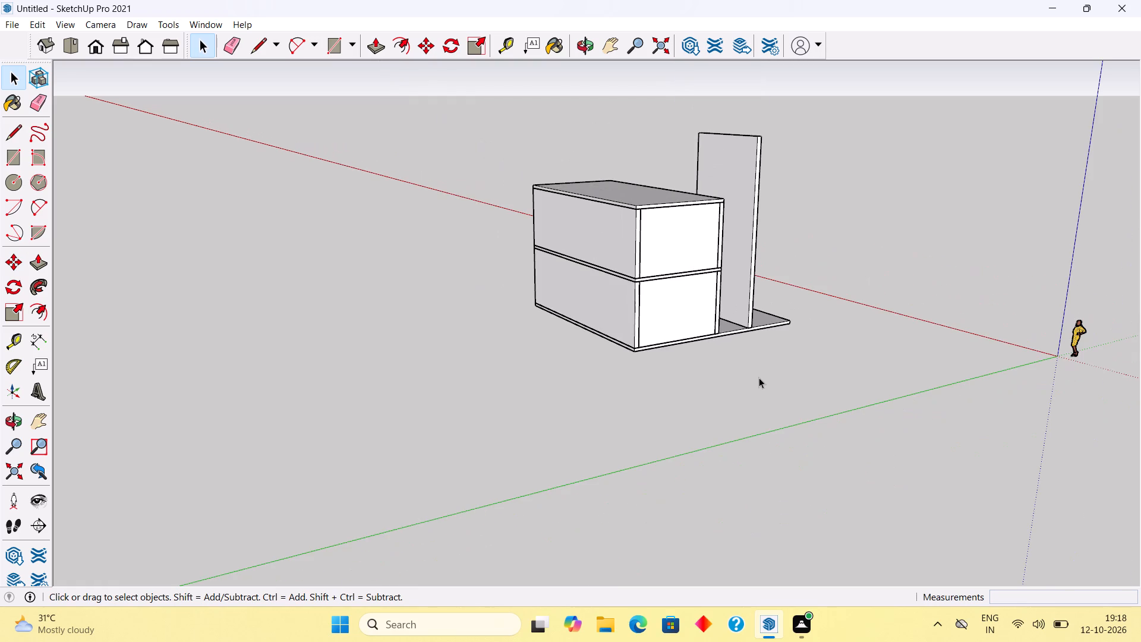
scroll(776, 321, "down", 2)
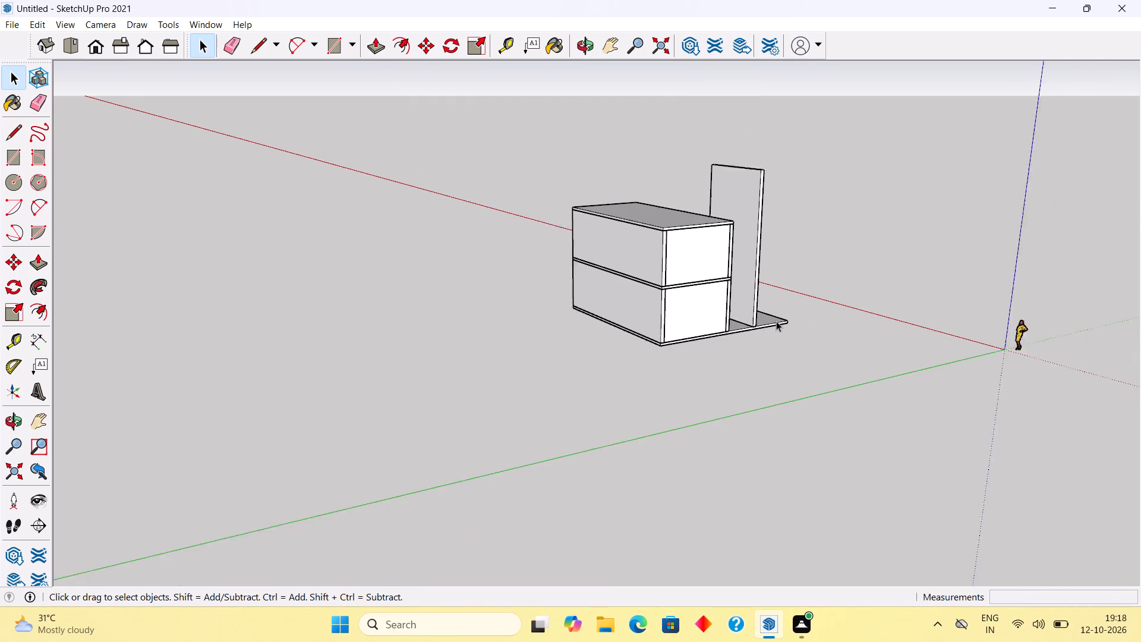
scroll(776, 321, "down", 1)
scroll(683, 143, "up", 2)
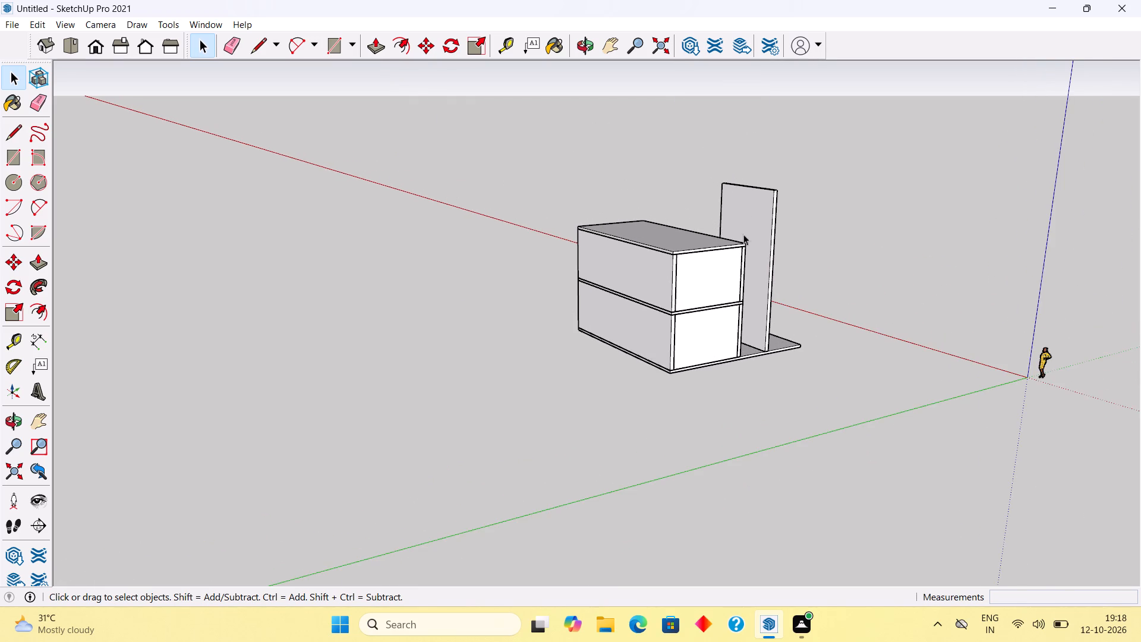
middle_click_drag(737, 246, 201, 273)
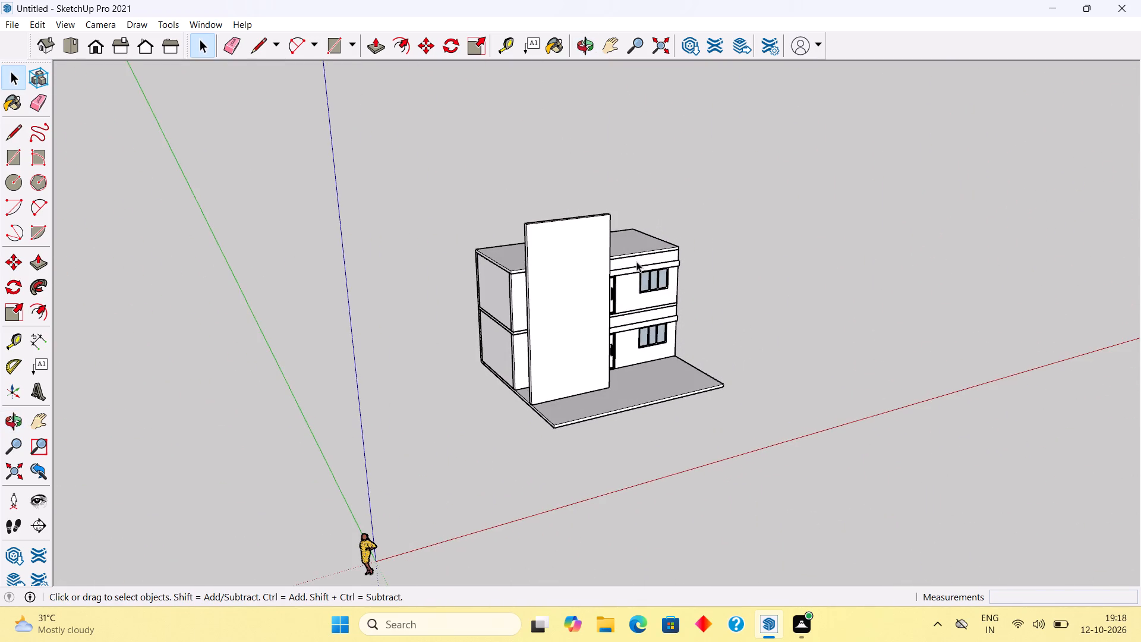
middle_click_drag(614, 276, 457, 251)
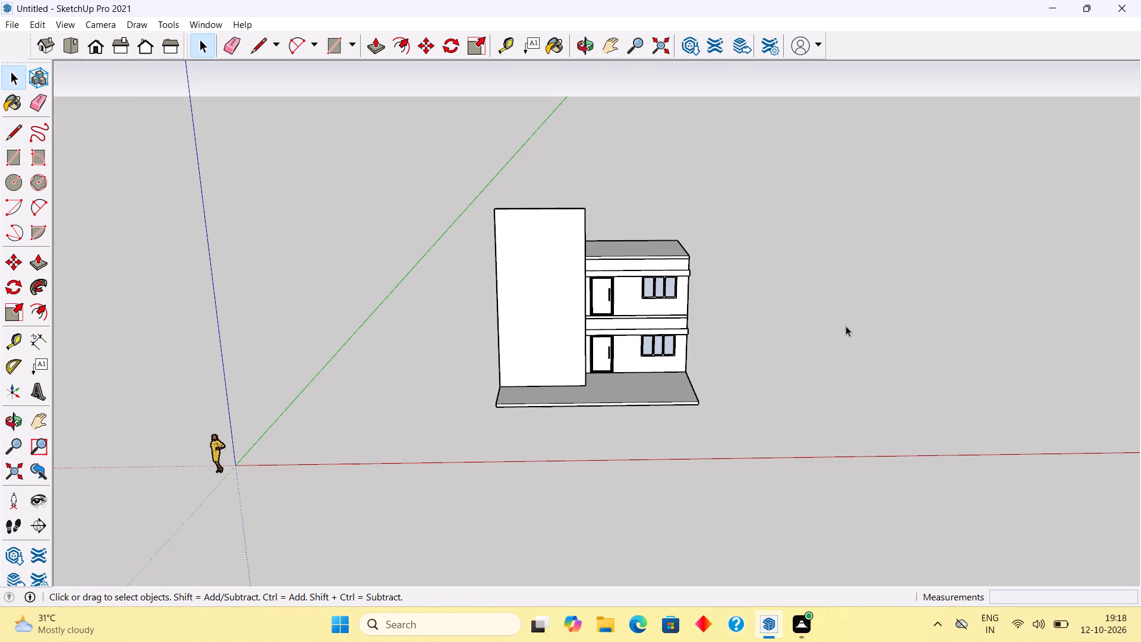
scroll(846, 326, "up", 3)
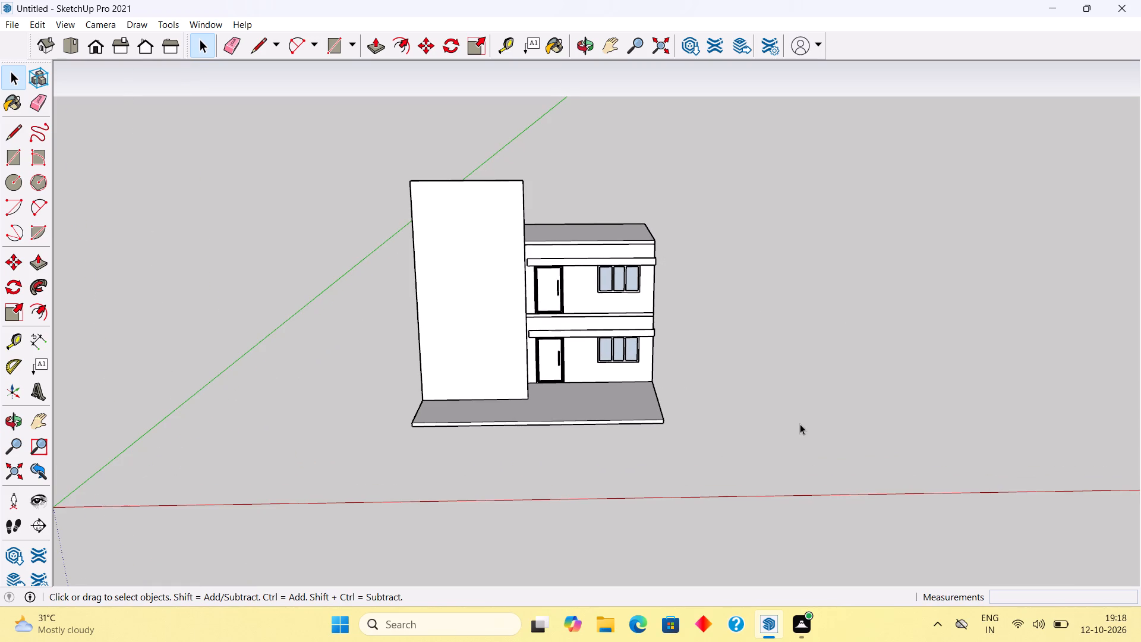
middle_click_drag(640, 374, 631, 342)
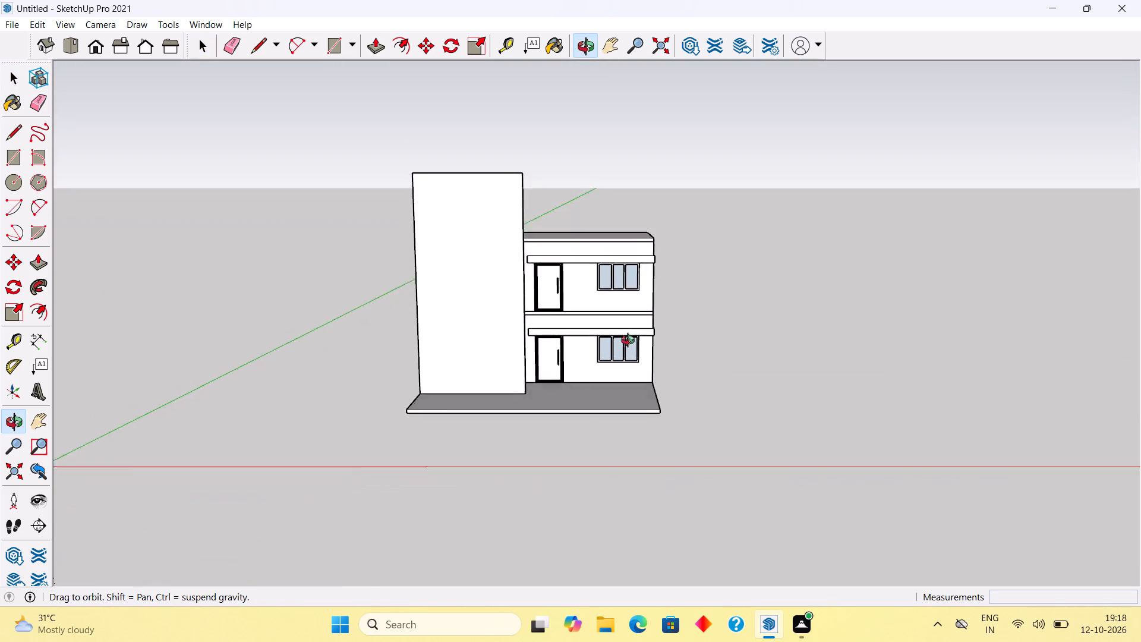
middle_click_drag(631, 342, 668, 407)
scroll(670, 404, "up", 3)
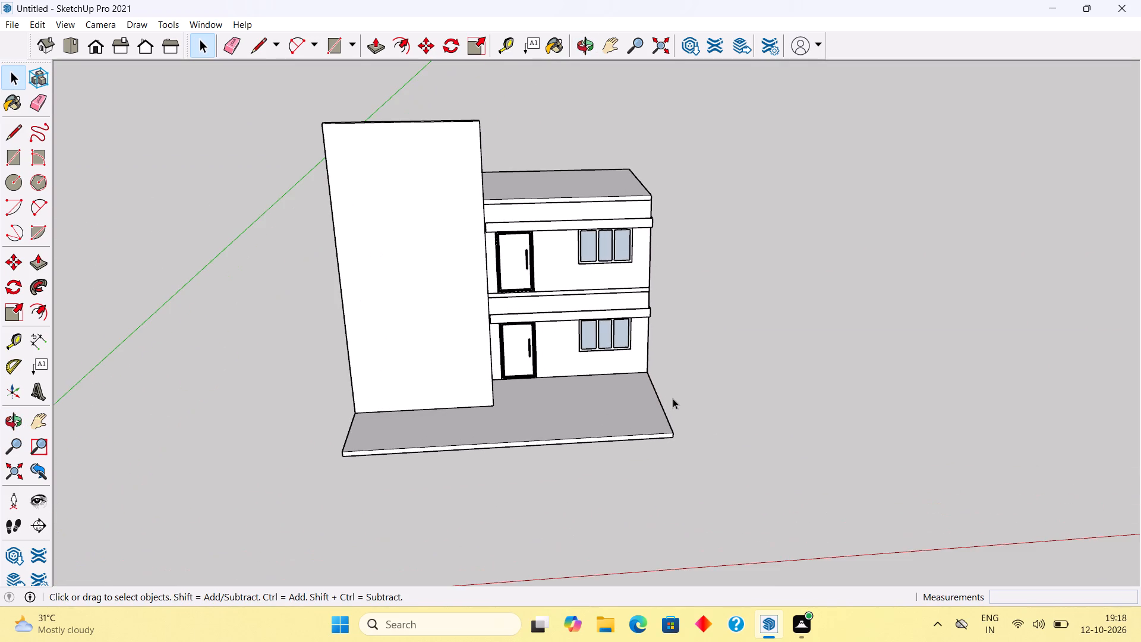
scroll(673, 398, "up", 3)
scroll(673, 398, "down", 3)
middle_click_drag(622, 382, 580, 338)
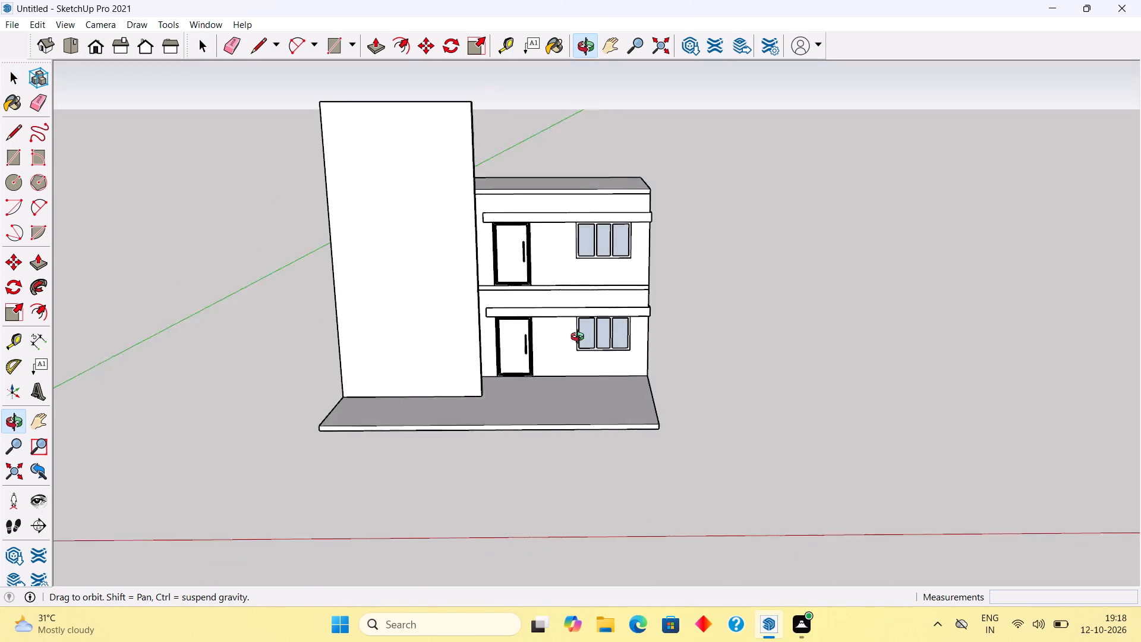
middle_click_drag(580, 338, 669, 344)
scroll(576, 362, "up", 2)
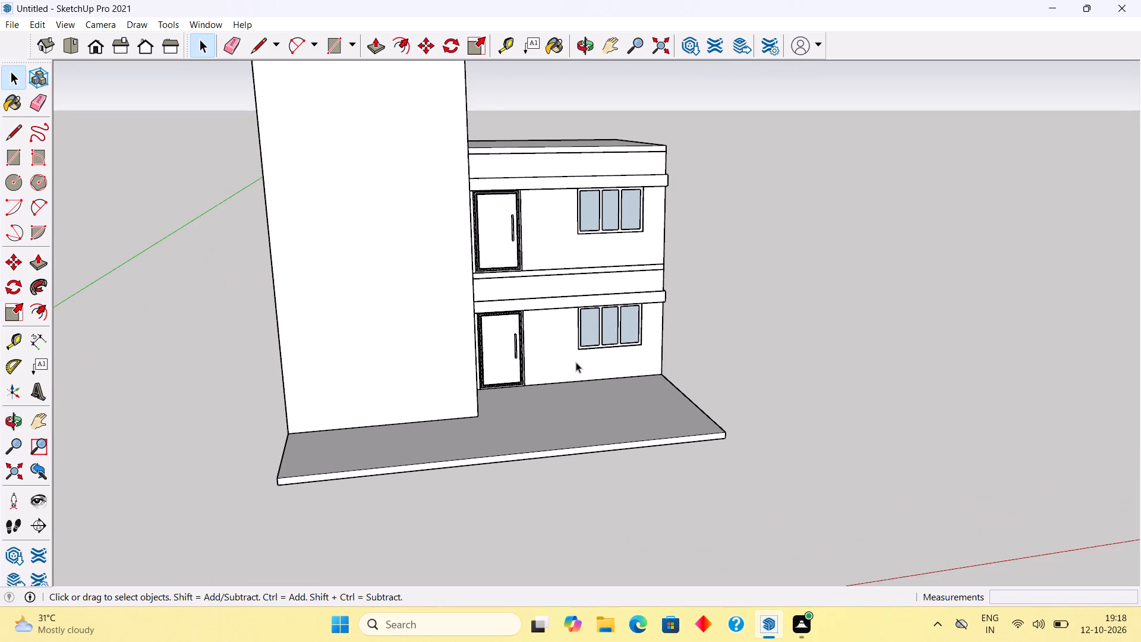
scroll(576, 362, "down", 3)
scroll(459, 407, "up", 1)
scroll(461, 401, "down", 3)
middle_click_drag(598, 406, 546, 413)
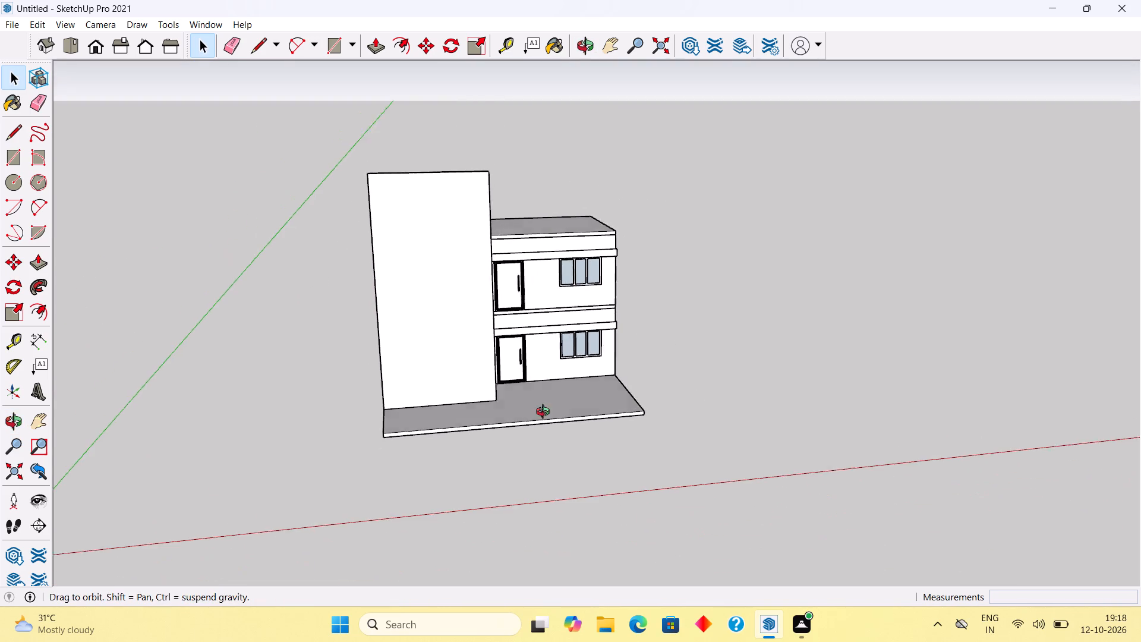
middle_click_drag(546, 413, 471, 402)
middle_click_drag(459, 353, 377, 445)
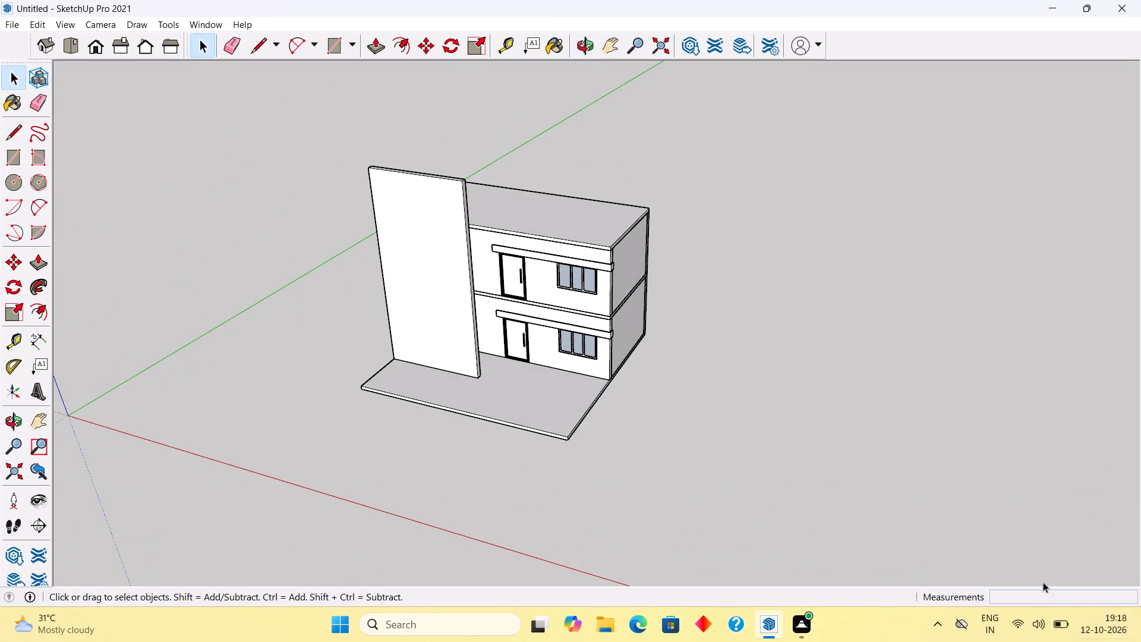
middle_click_drag(387, 270, 396, 273)
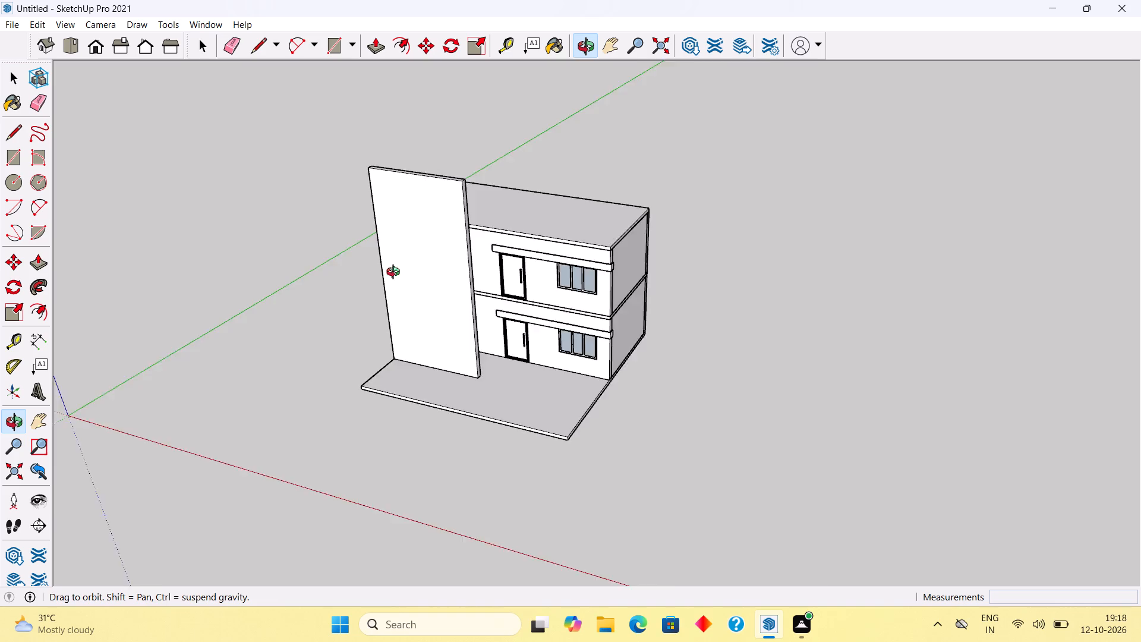
middle_click_drag(396, 273, 536, 281)
scroll(649, 241, "up", 2)
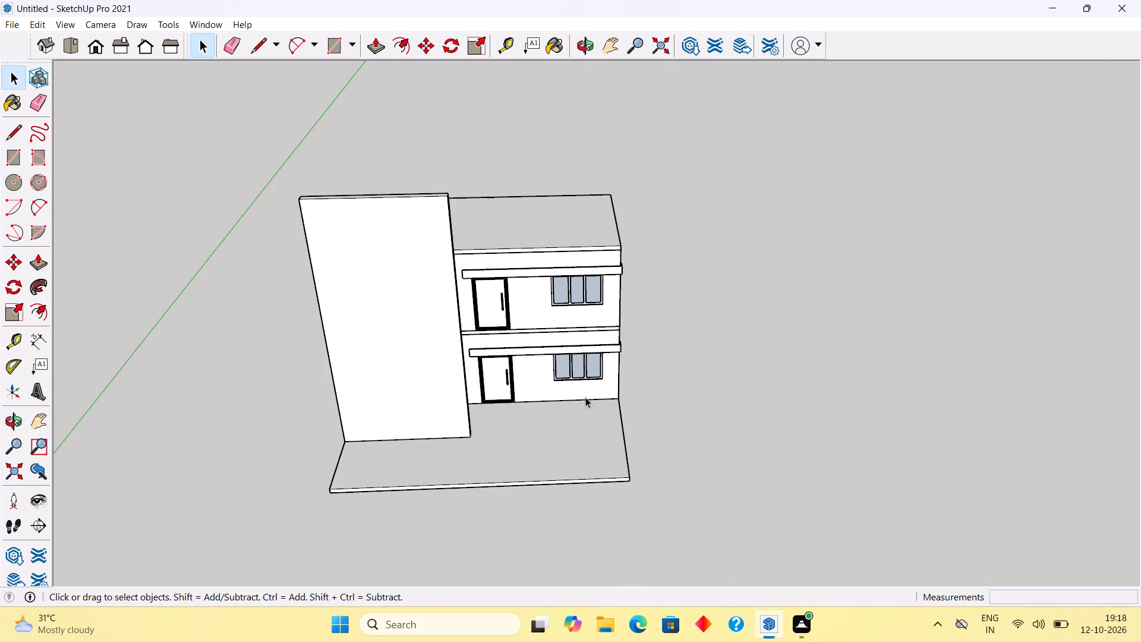
middle_click_drag(436, 402, 487, 339)
scroll(455, 413, "up", 4)
middle_click_drag(449, 466, 424, 413)
scroll(424, 413, "up", 1)
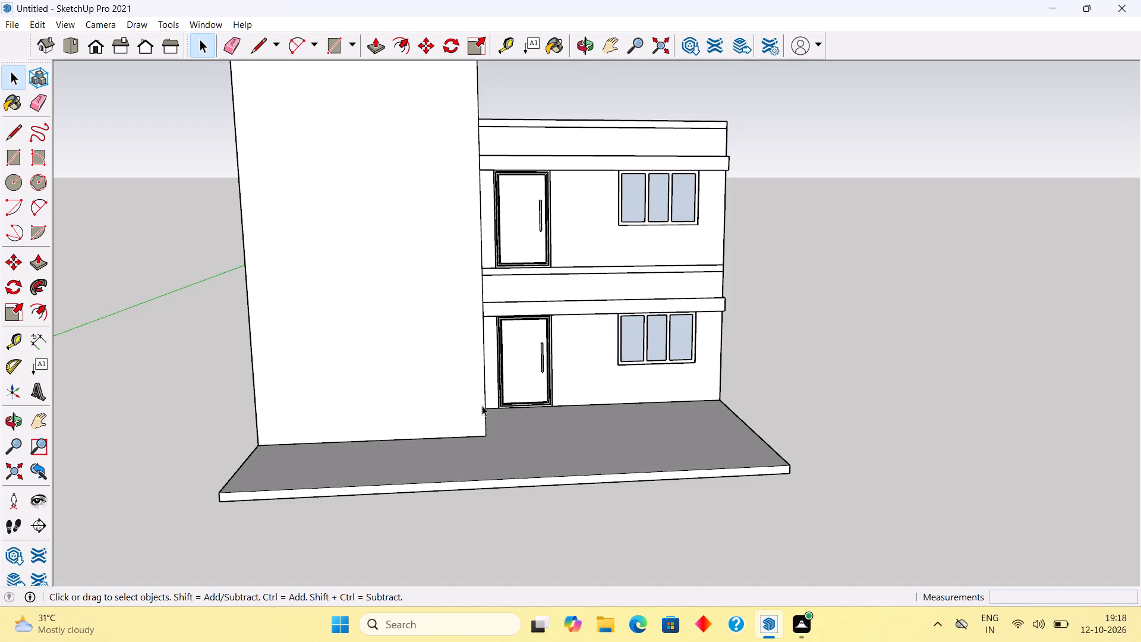
Push/Pull the front face of the slab between the storeys outward 6'.
middle_click_drag(666, 260, 529, 332)
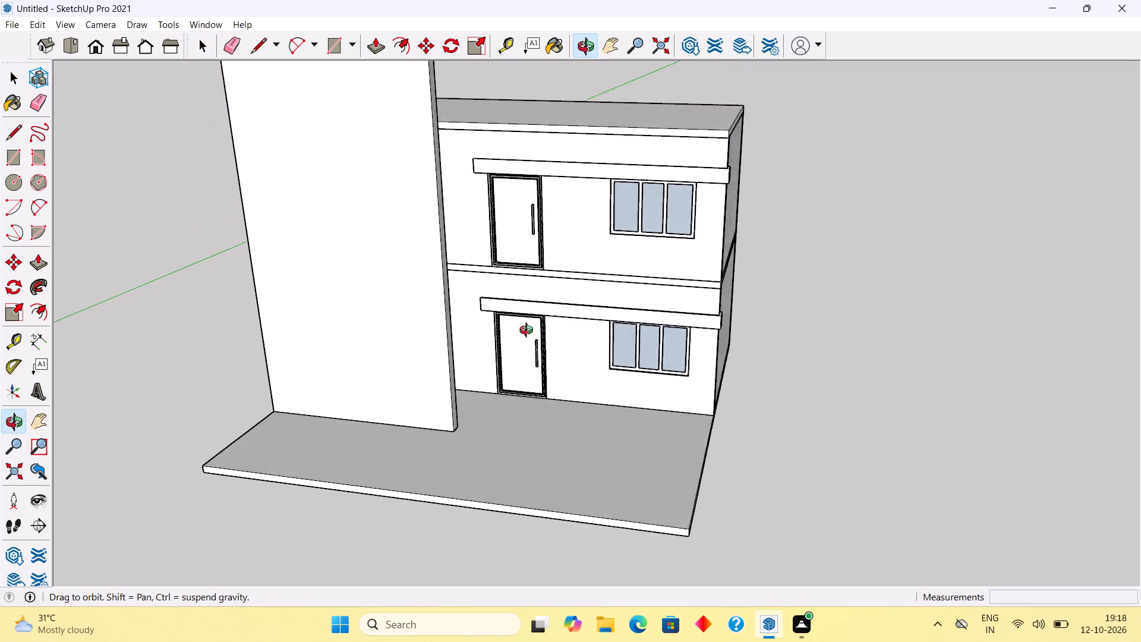
middle_click_drag(529, 332, 473, 351)
scroll(556, 297, "up", 5)
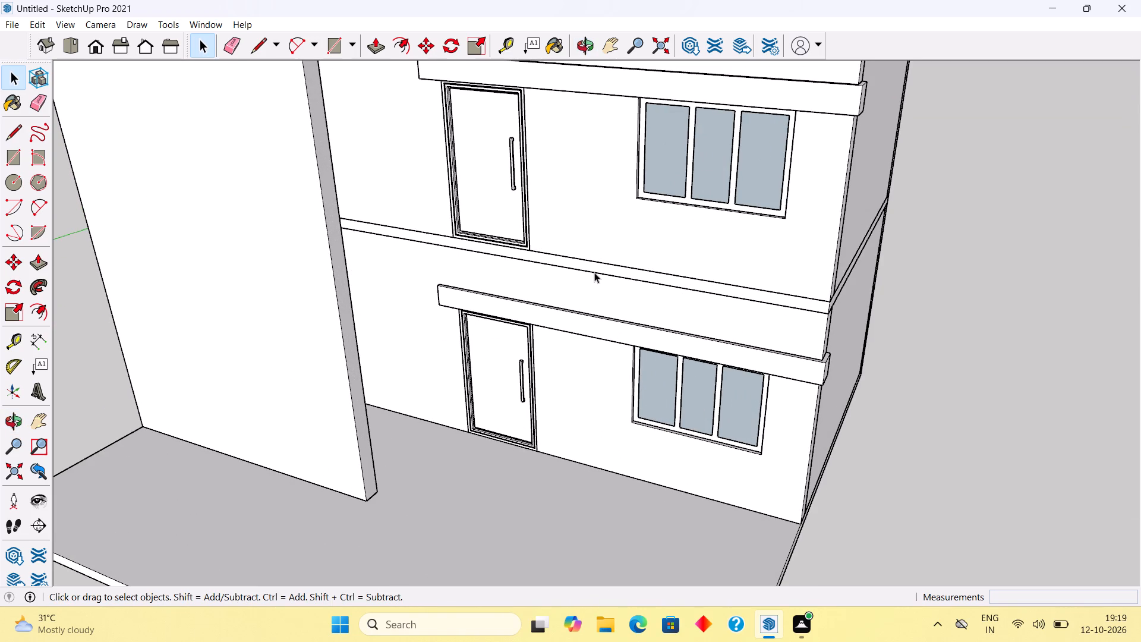
triple_click(594, 272)
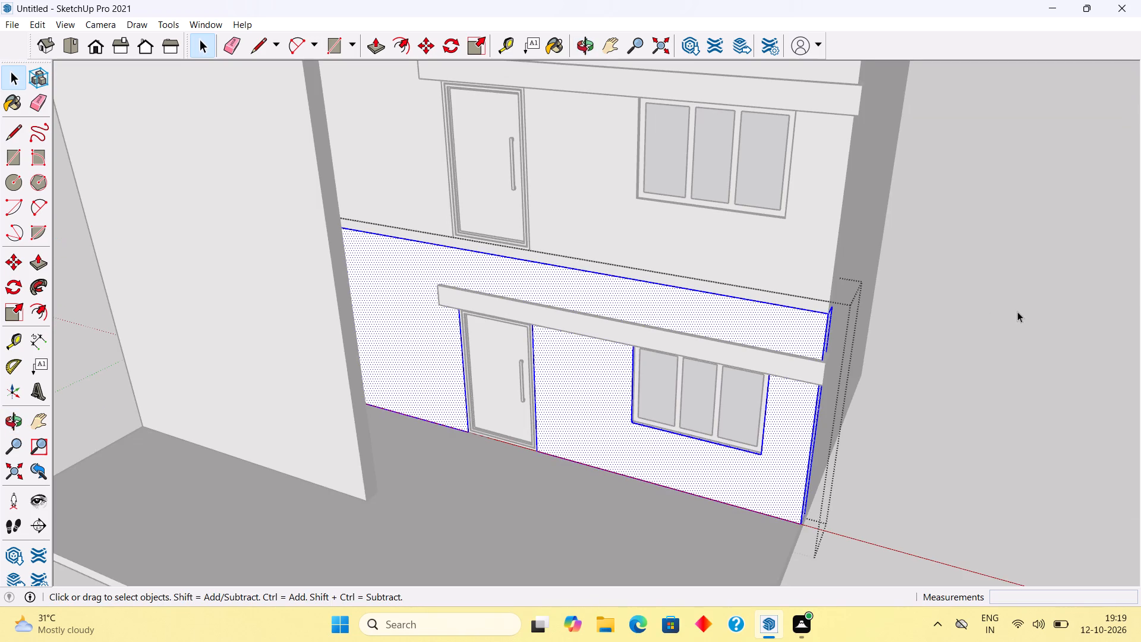
left_click(1017, 311)
scroll(772, 316, "up", 4)
triple_click(771, 288)
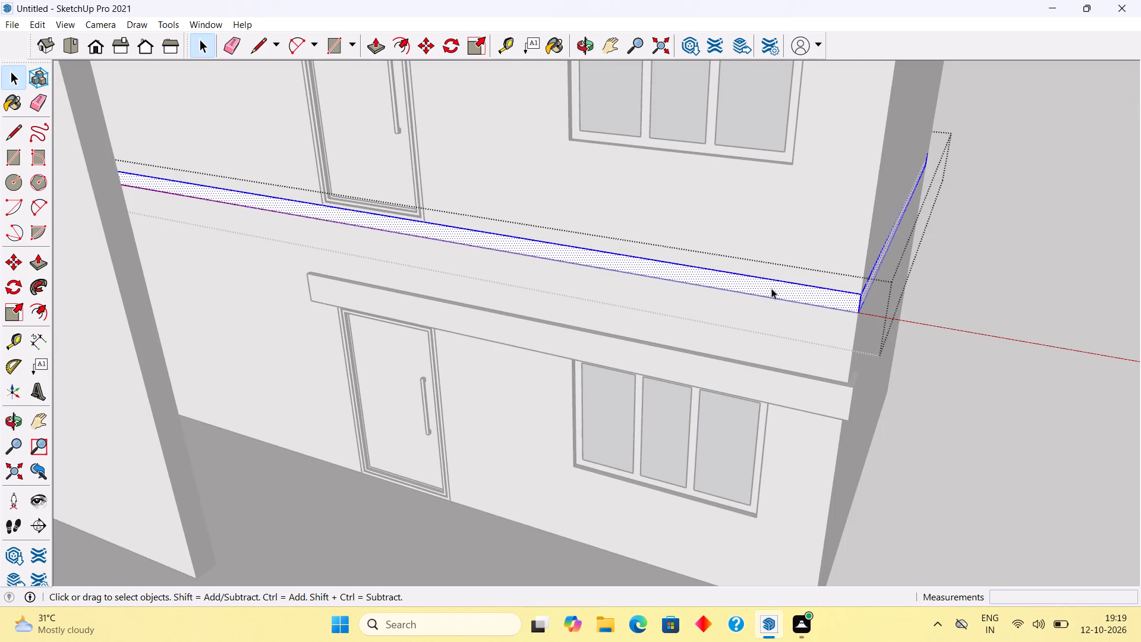
key("p")
left_click(771, 288)
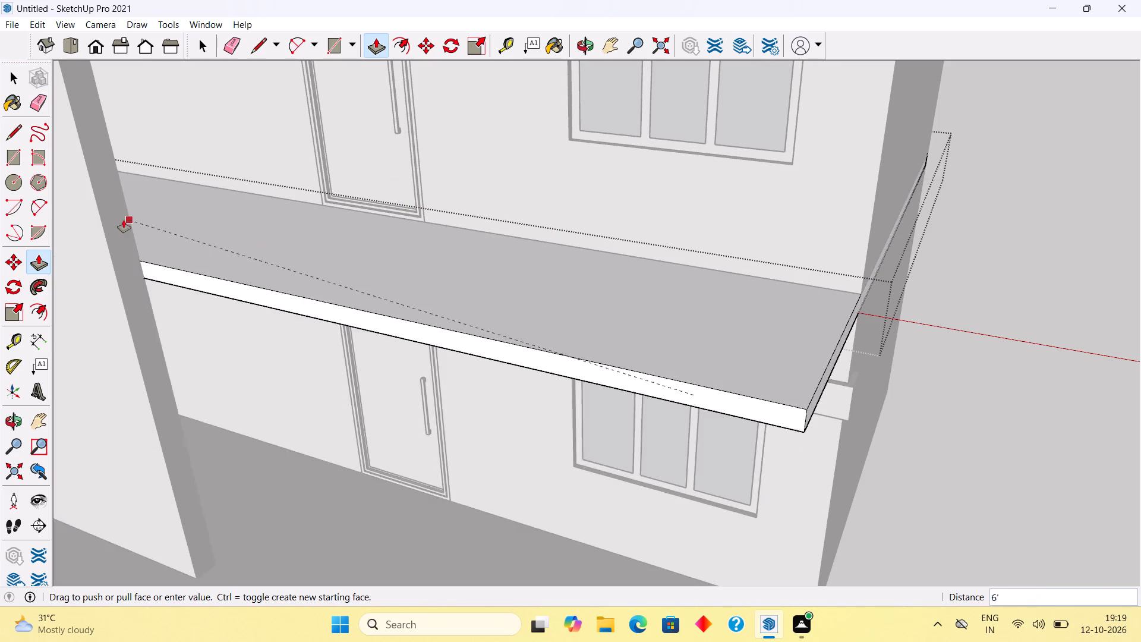
left_click(131, 221)
key("space")
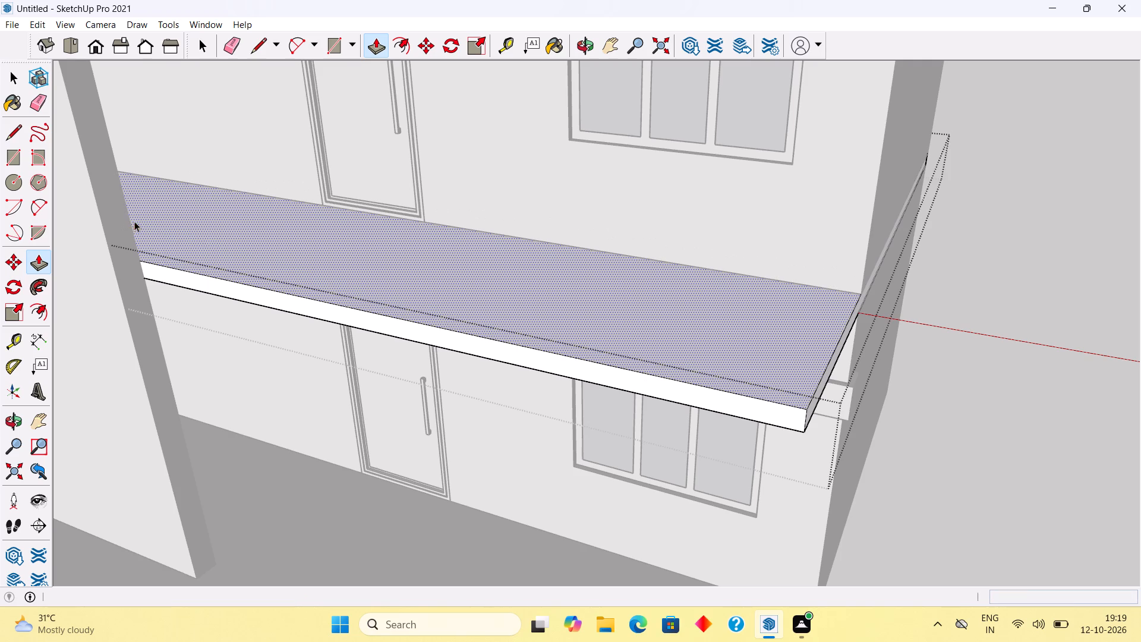
scroll(300, 449, "down", 4)
left_click(921, 451)
Push/Pull the front face of the top roof slab outward 6'.
scroll(698, 427, "down", 6)
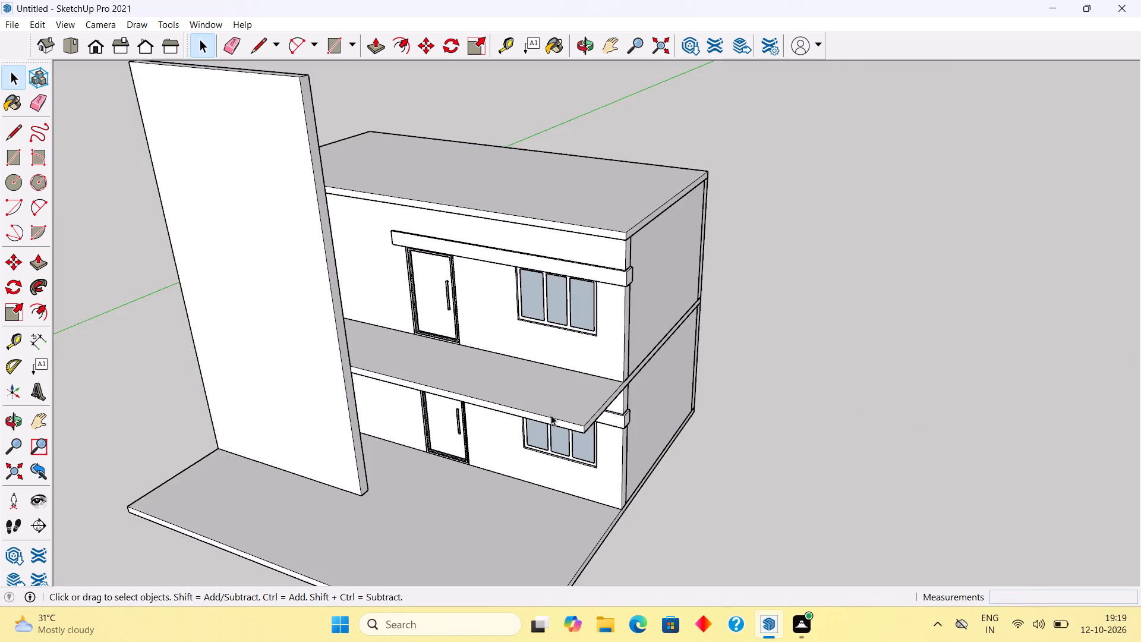
middle_click_drag(467, 303, 516, 258)
scroll(516, 258, "up", 2)
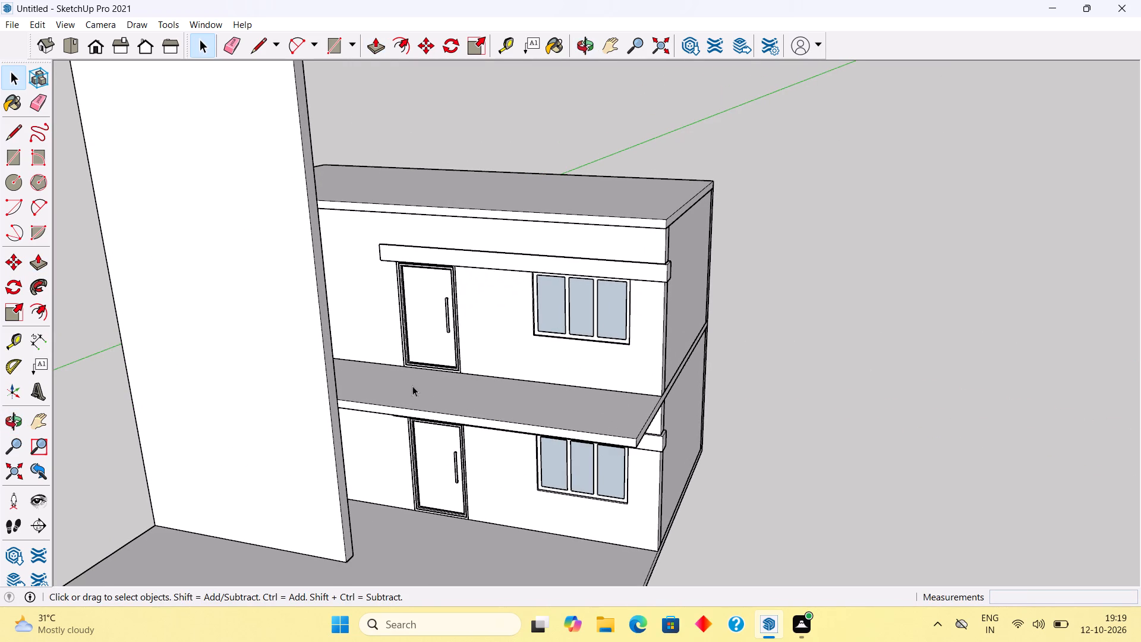
triple_click(393, 207)
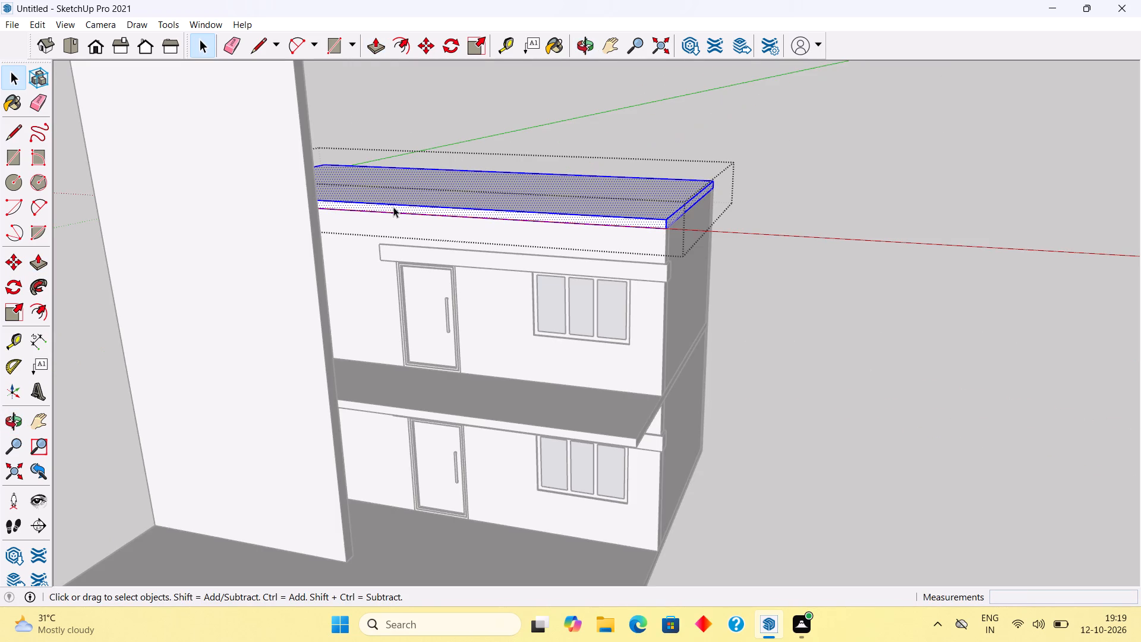
key("p")
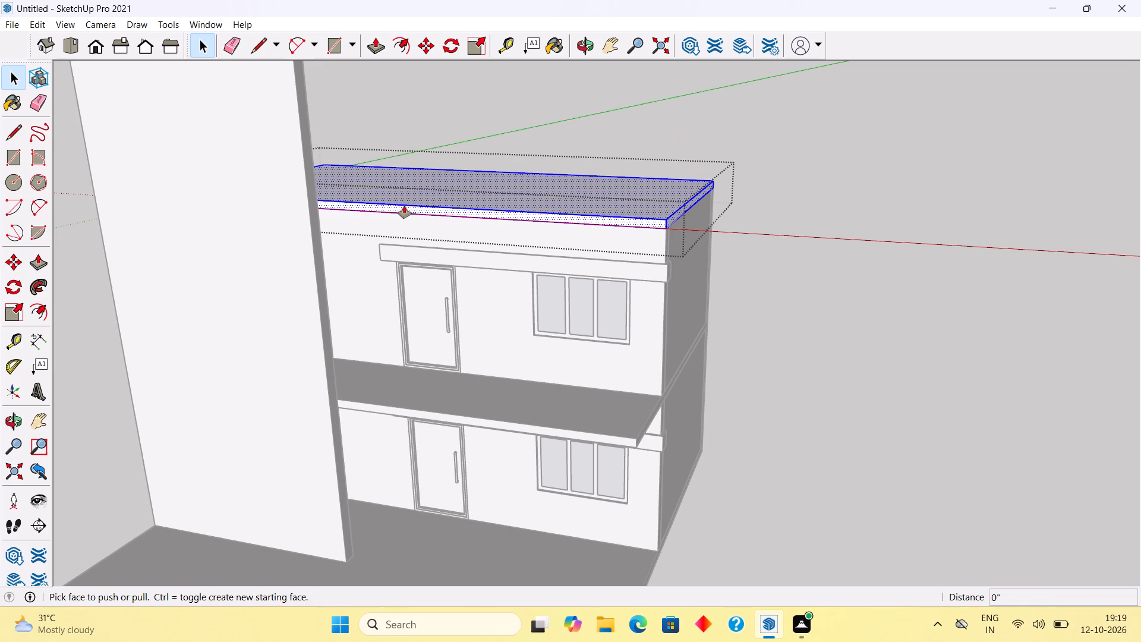
left_click(404, 206)
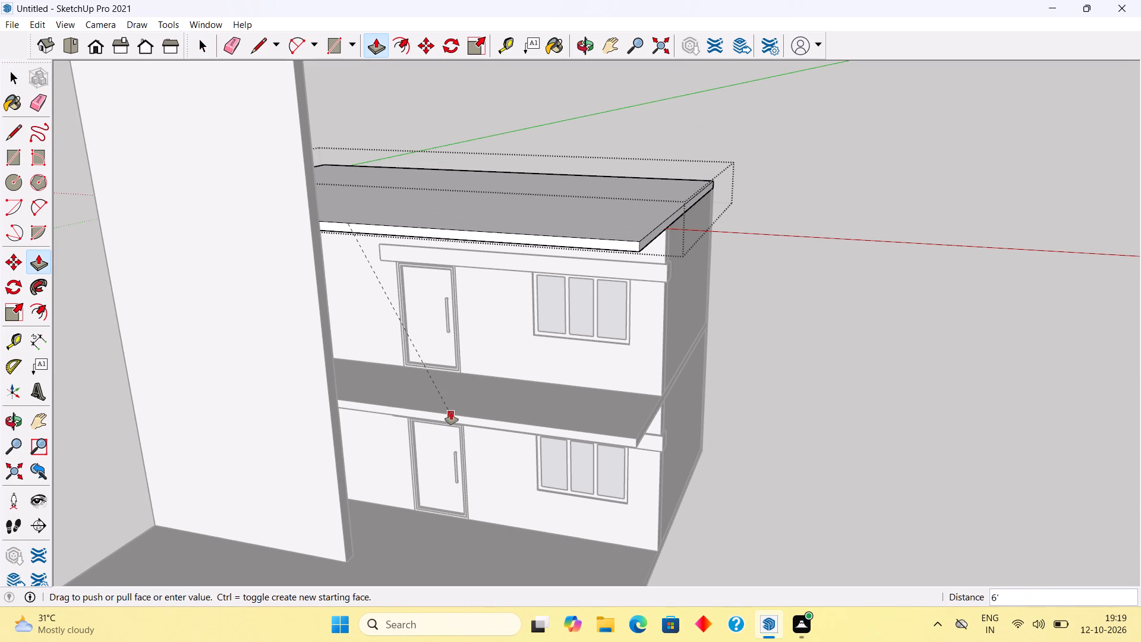
left_click(451, 412)
key("space")
left_click(995, 423)
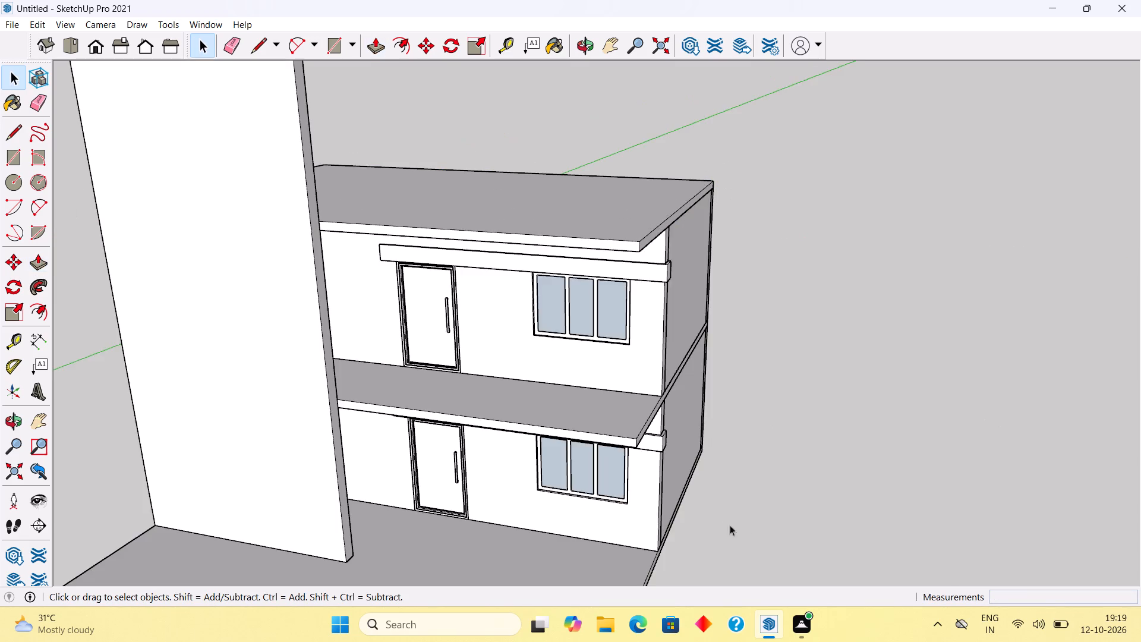
Examine the building and its extended front slabs from a low side angle and from above.
scroll(709, 518, "down", 6)
middle_click_drag(653, 468, 491, 353)
scroll(503, 360, "down", 1)
scroll(755, 488, "up", 3)
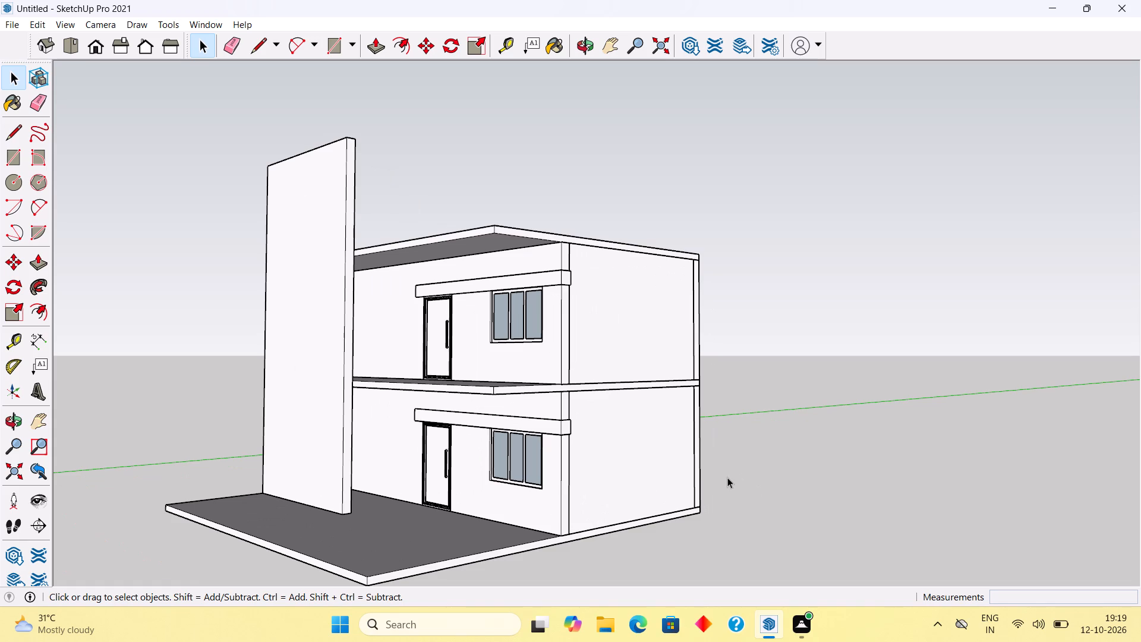
middle_click_drag(652, 483, 672, 617)
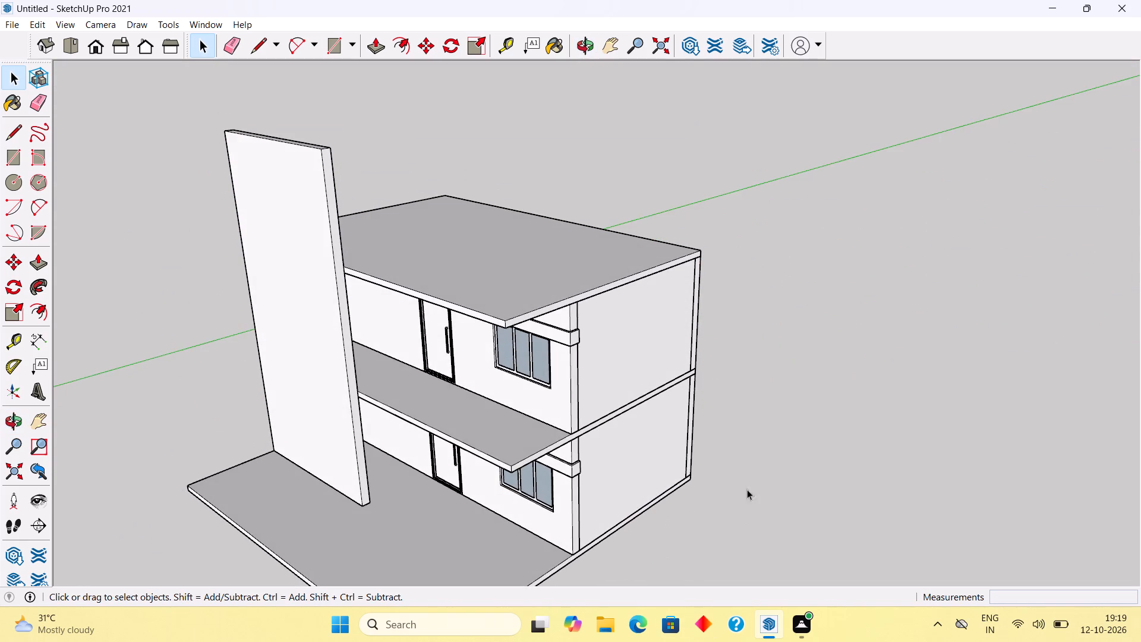
scroll(722, 436, "up", 3)
scroll(575, 482, "down", 4)
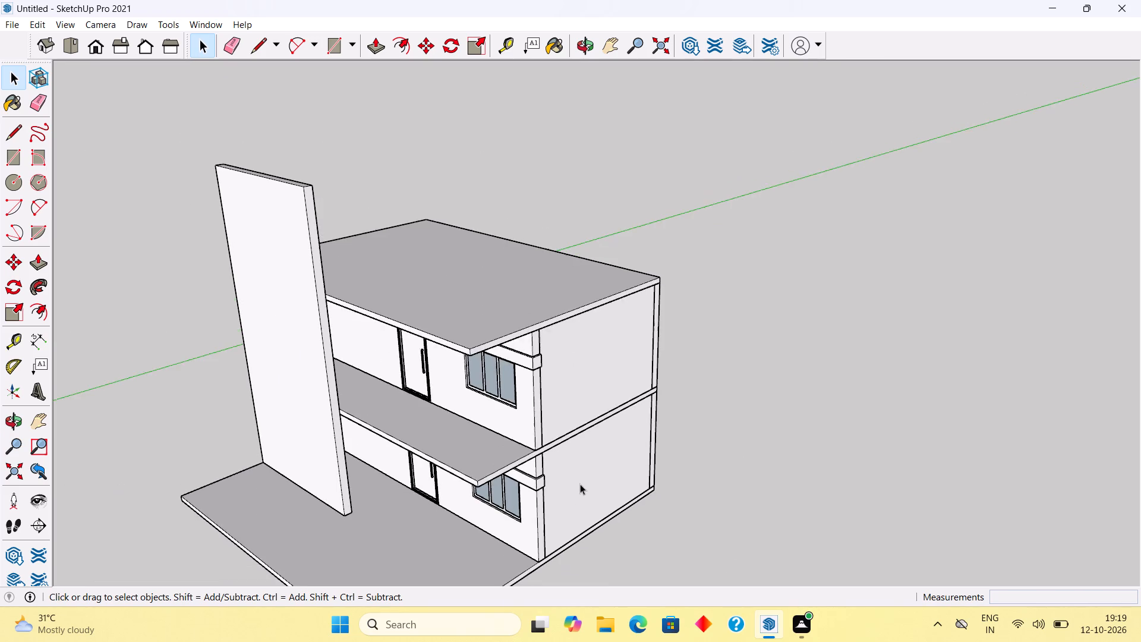
scroll(621, 538, "down", 3)
Push/Pull the ground slab's side face beside the windows outward 4'.
middle_click_drag(608, 540, 518, 416)
scroll(520, 417, "down", 3)
scroll(495, 503, "up", 4)
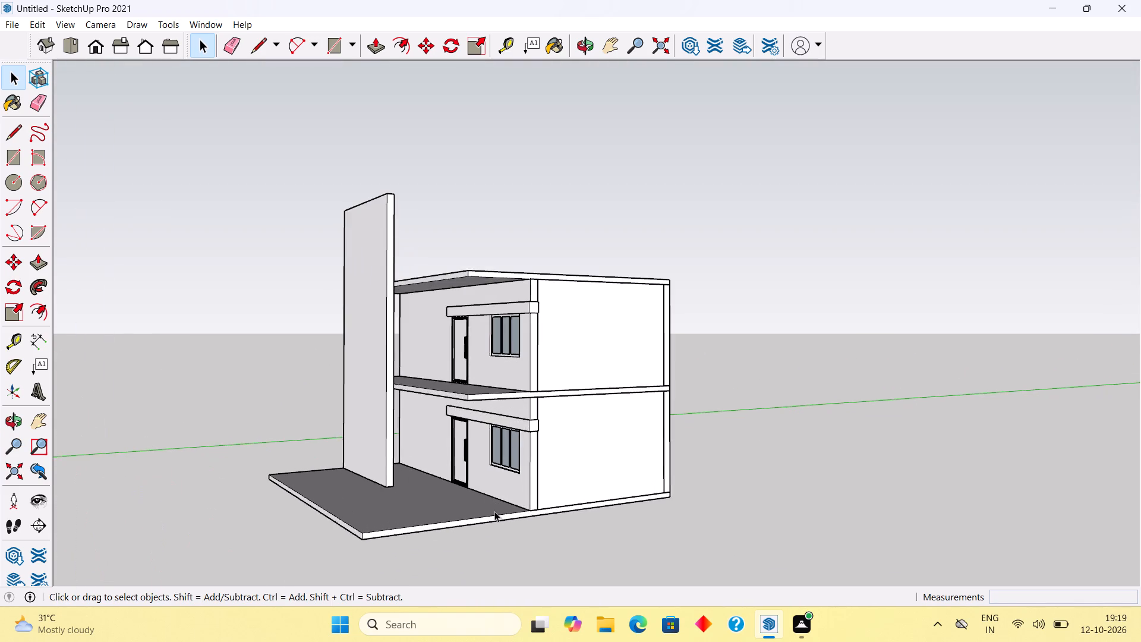
scroll(494, 511, "up", 5)
triple_click(506, 522)
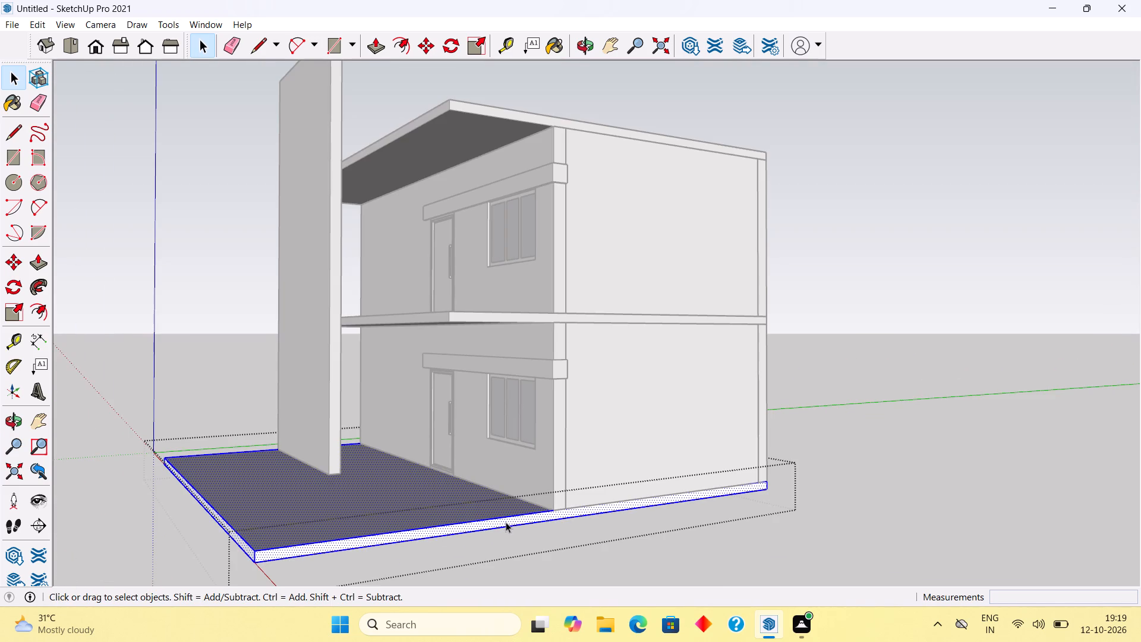
key("p")
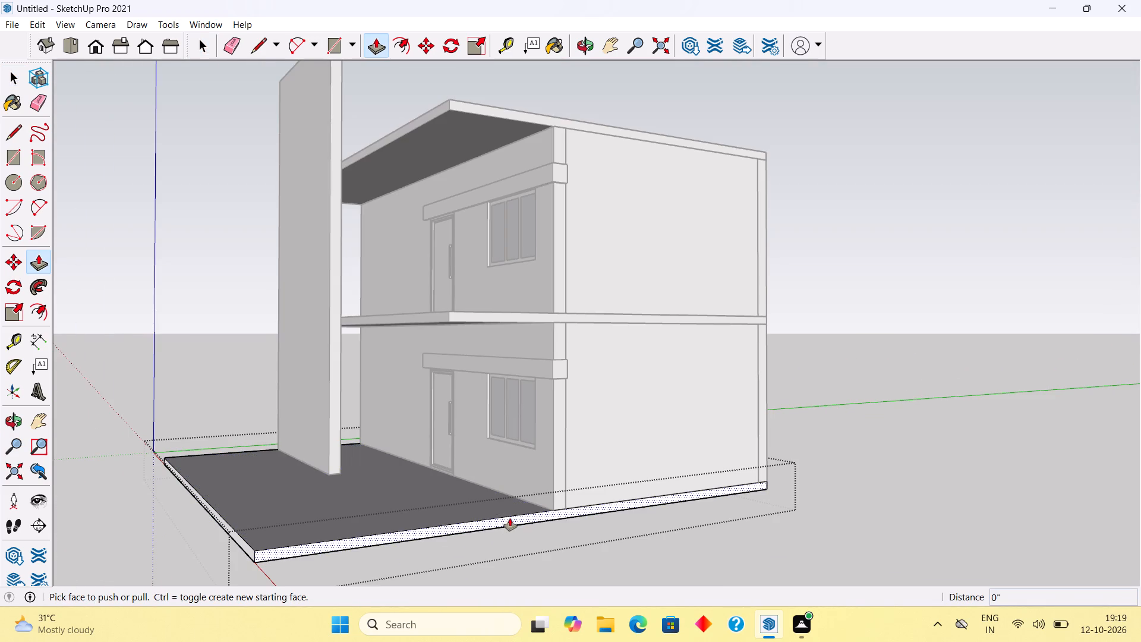
left_click(510, 518)
type("4'")
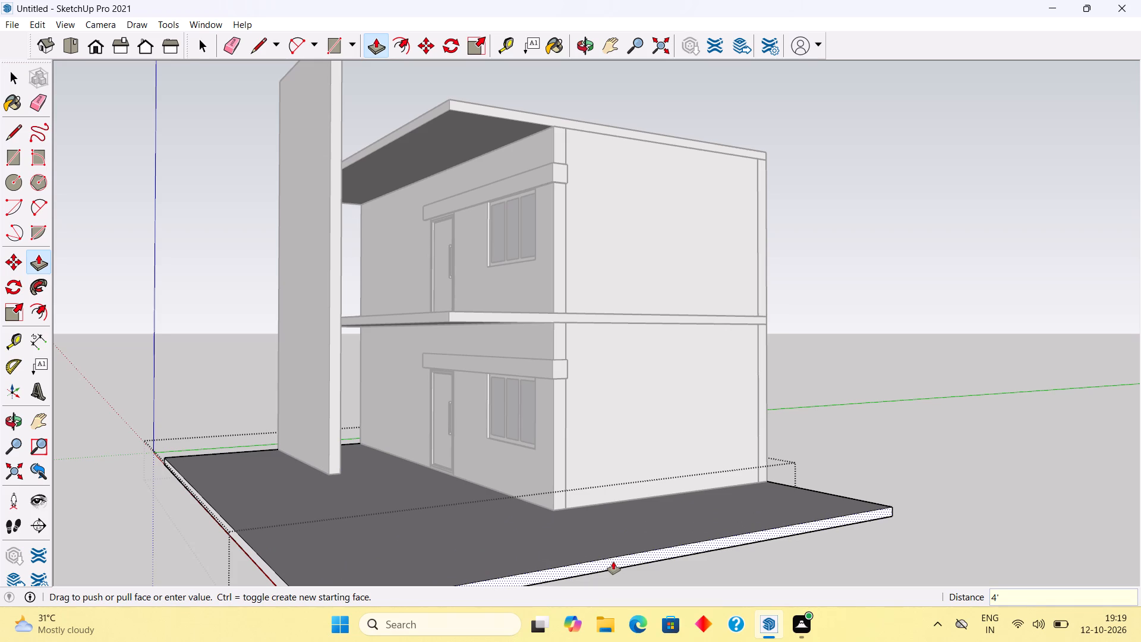
key("Return")
key("space")
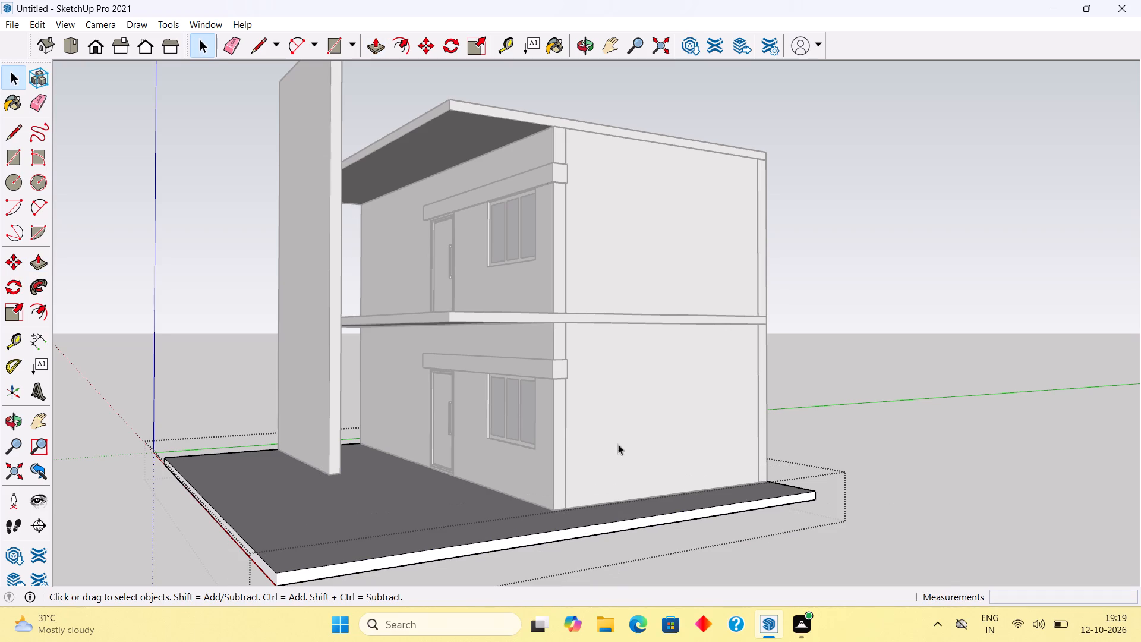
left_click(777, 320)
Push/Pull the side face of the slab between the storeys outward, in line with the ground slab's side edge.
triple_click(748, 317)
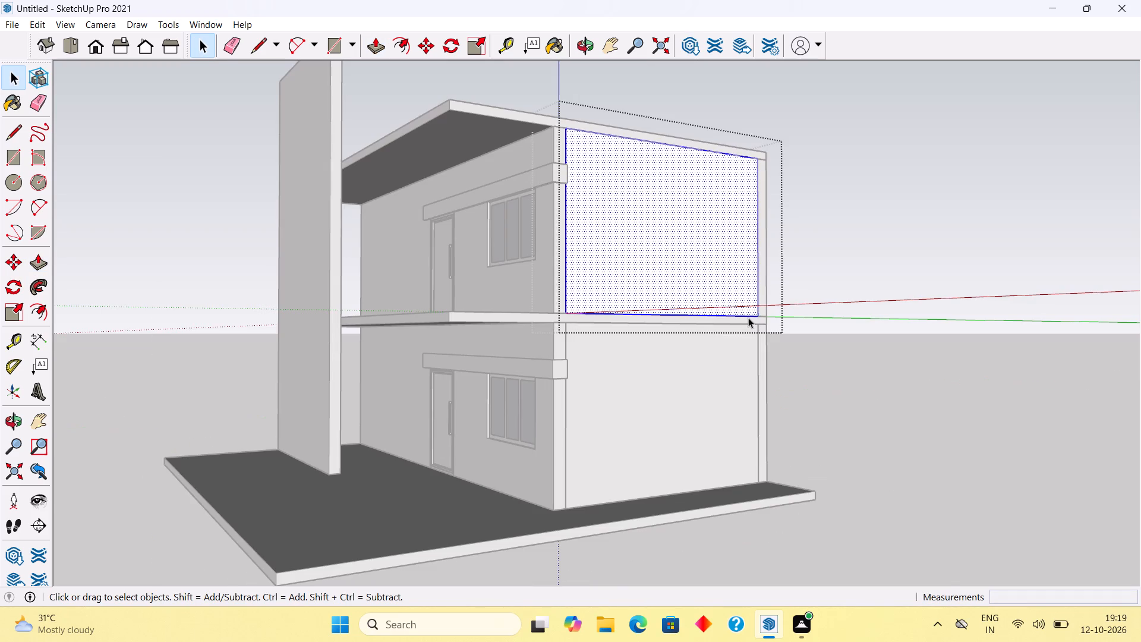
triple_click(748, 319)
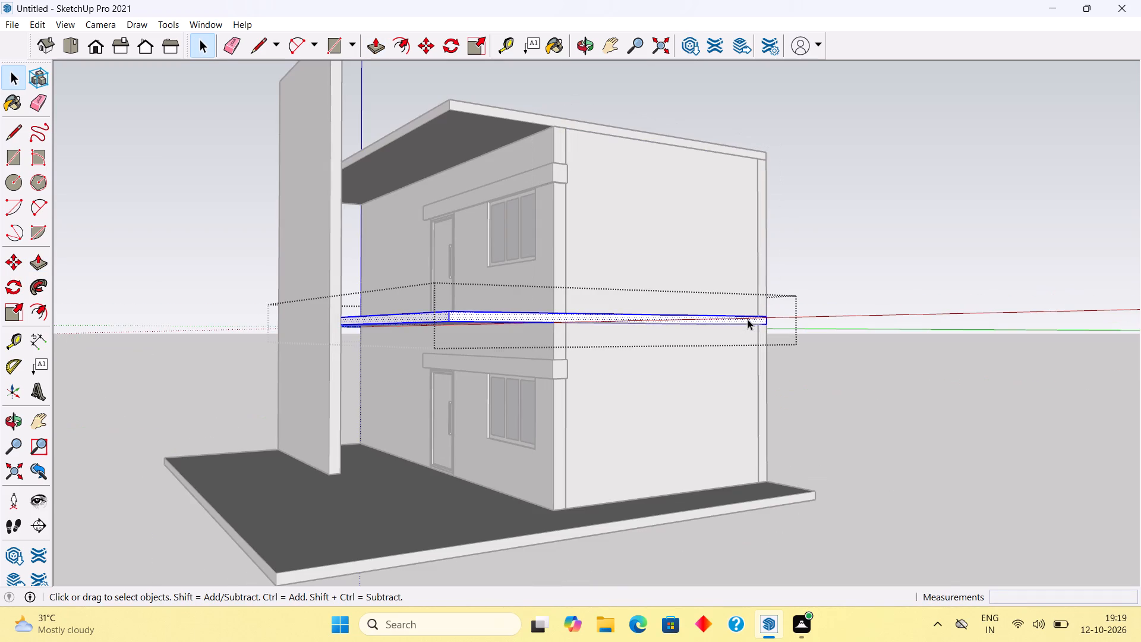
key("p")
left_click(748, 319)
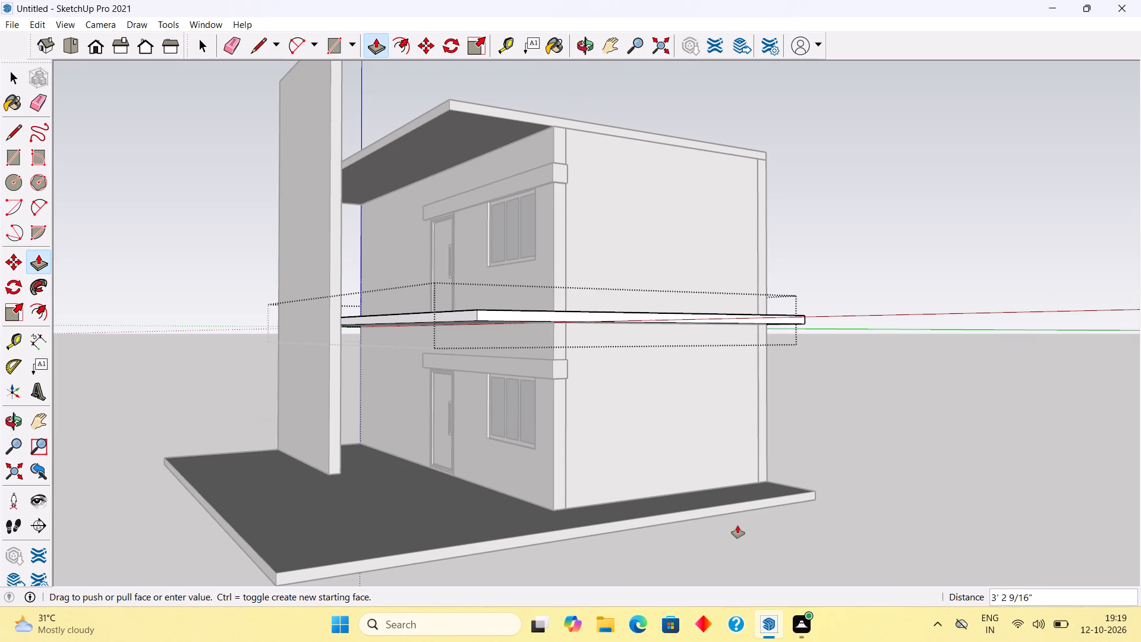
left_click(732, 515)
key("space")
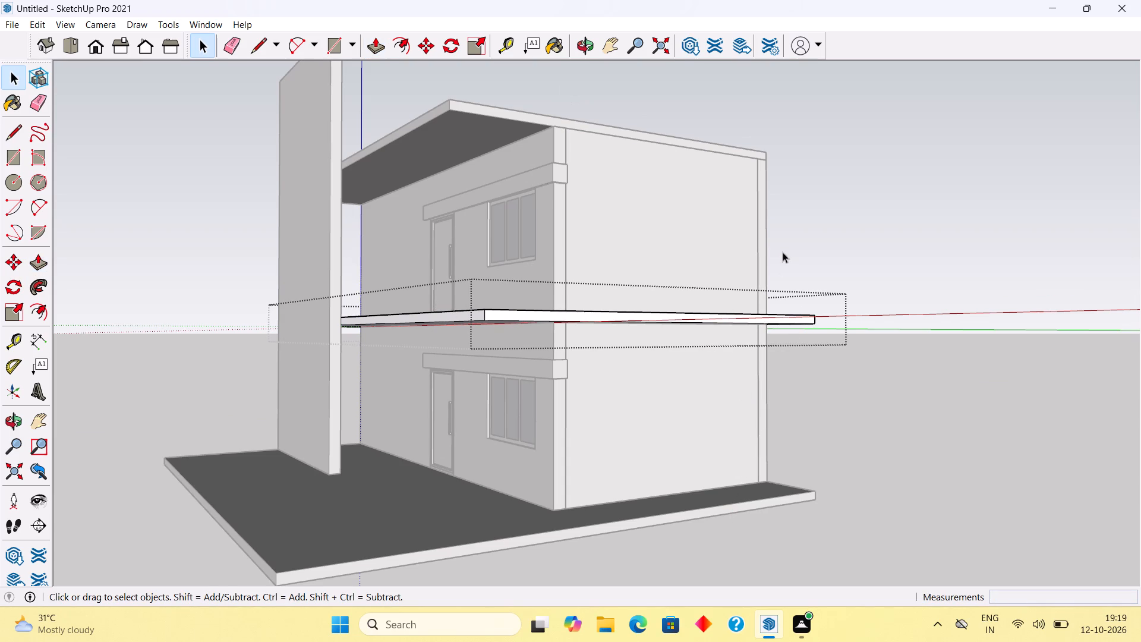
left_click(785, 167)
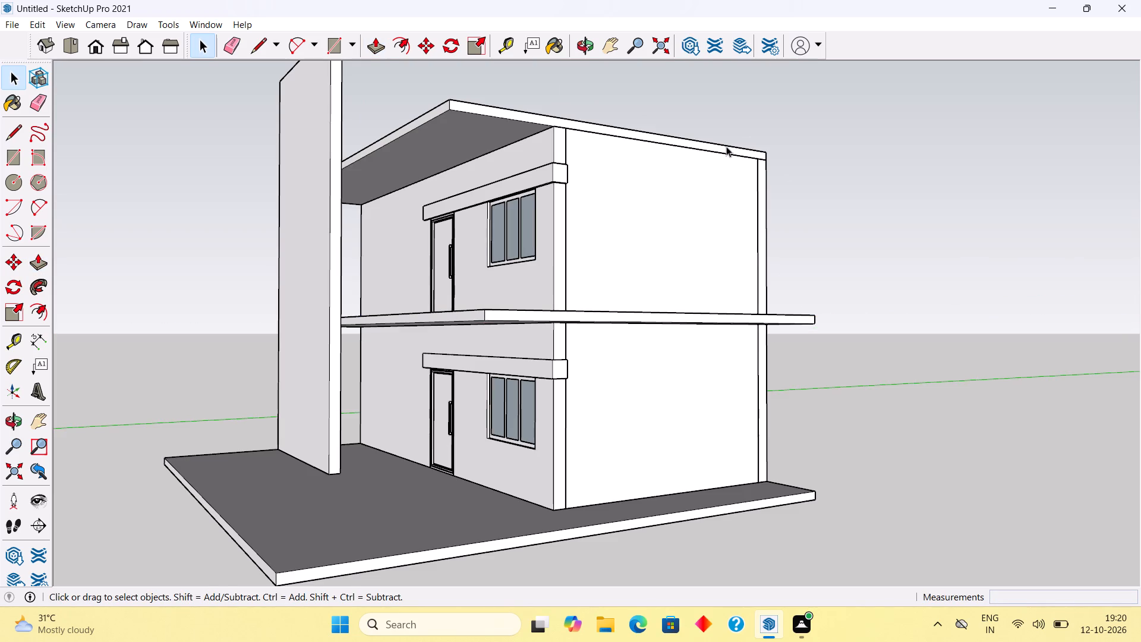
Push/Pull the roof slab's side face outward 4', in line with the side edge of the slab between the storeys.
triple_click(726, 146)
key("p")
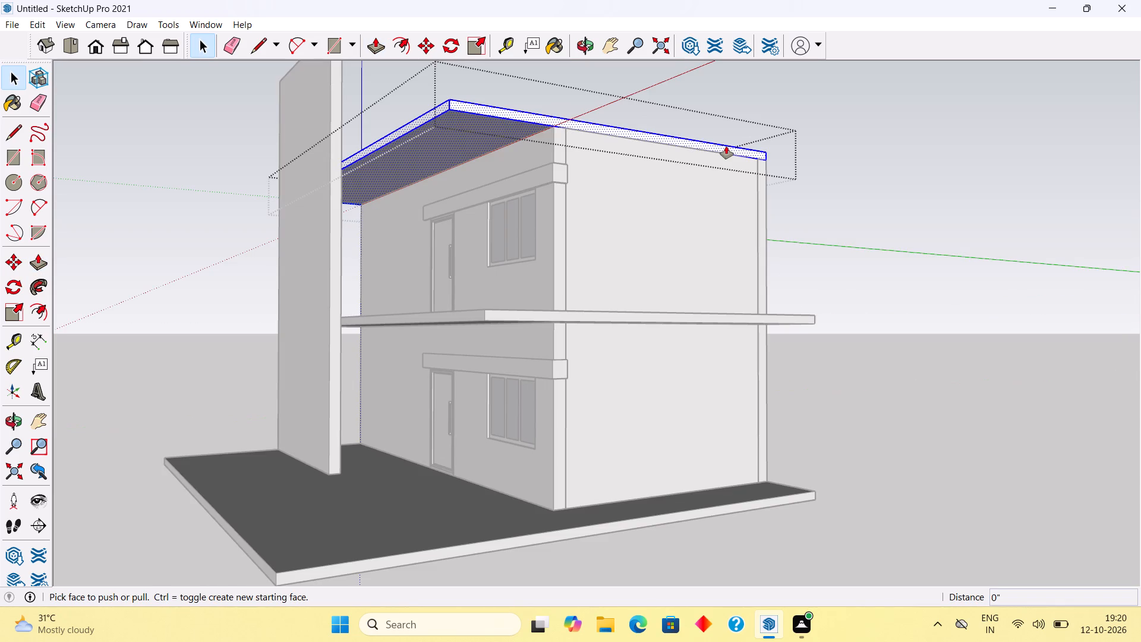
left_click(726, 146)
left_click(725, 320)
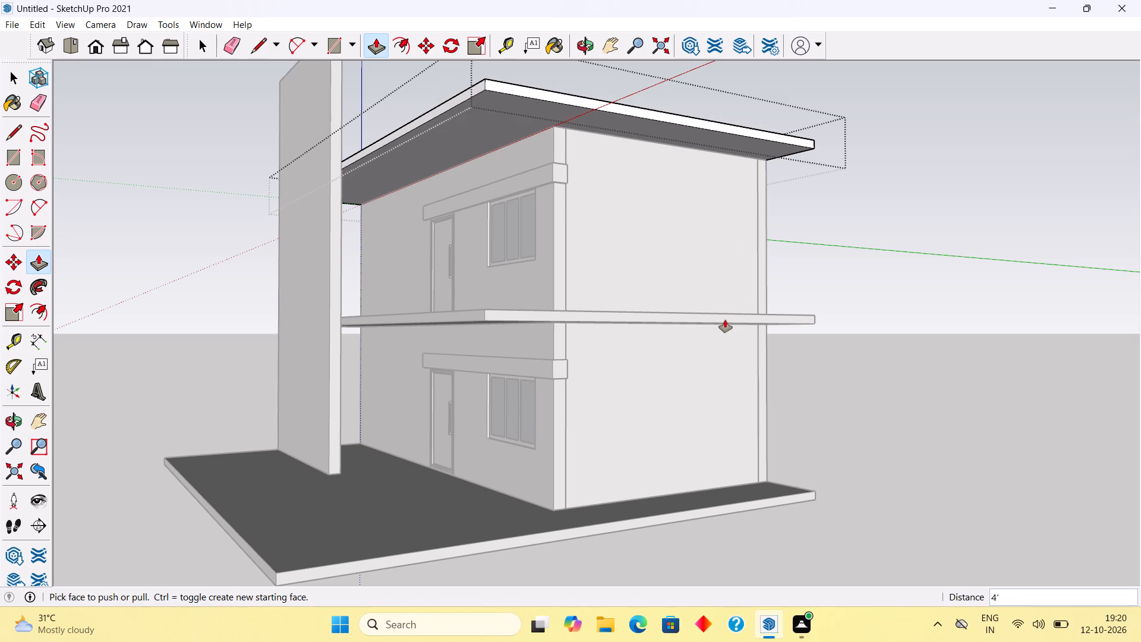
key("space")
left_click(965, 313)
Examine the tall front wall and the overhanging slabs from the side, the front and slightly above.
scroll(909, 347, "down", 5)
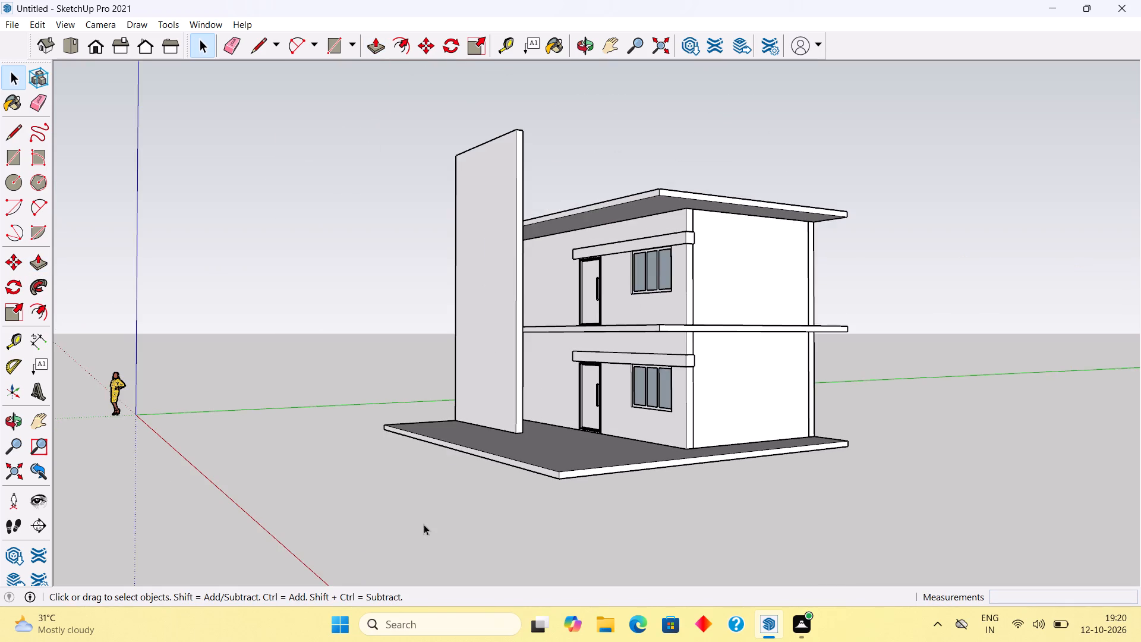
middle_click_drag(425, 531, 687, 583)
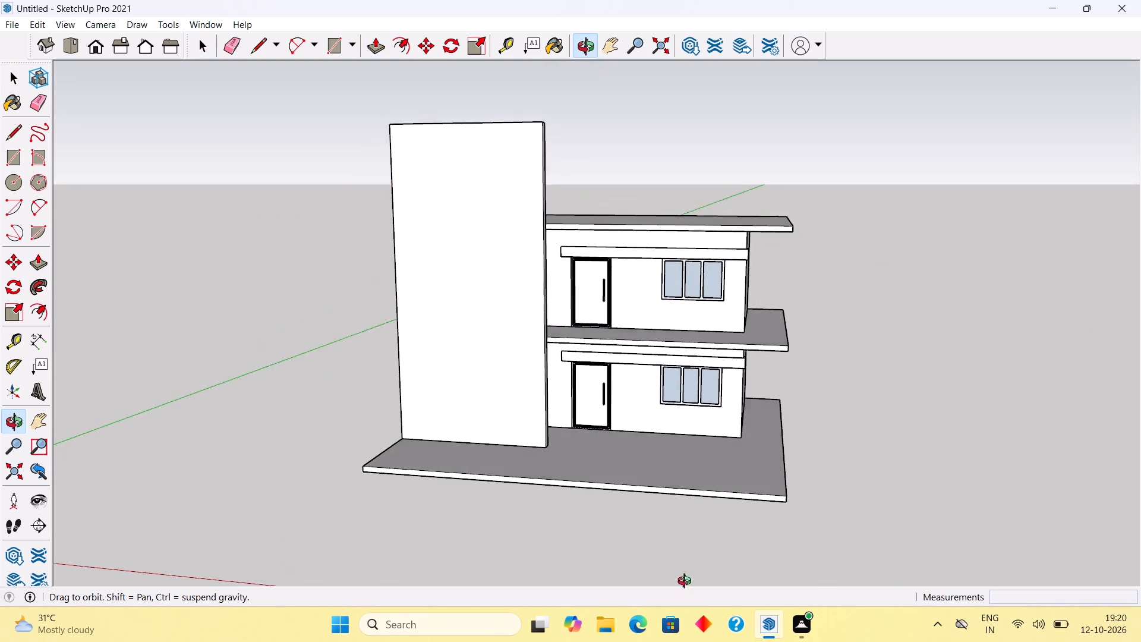
middle_click_drag(687, 583, 686, 582)
scroll(501, 200, "up", 4)
middle_click_drag(1136, 526, 1140, 435)
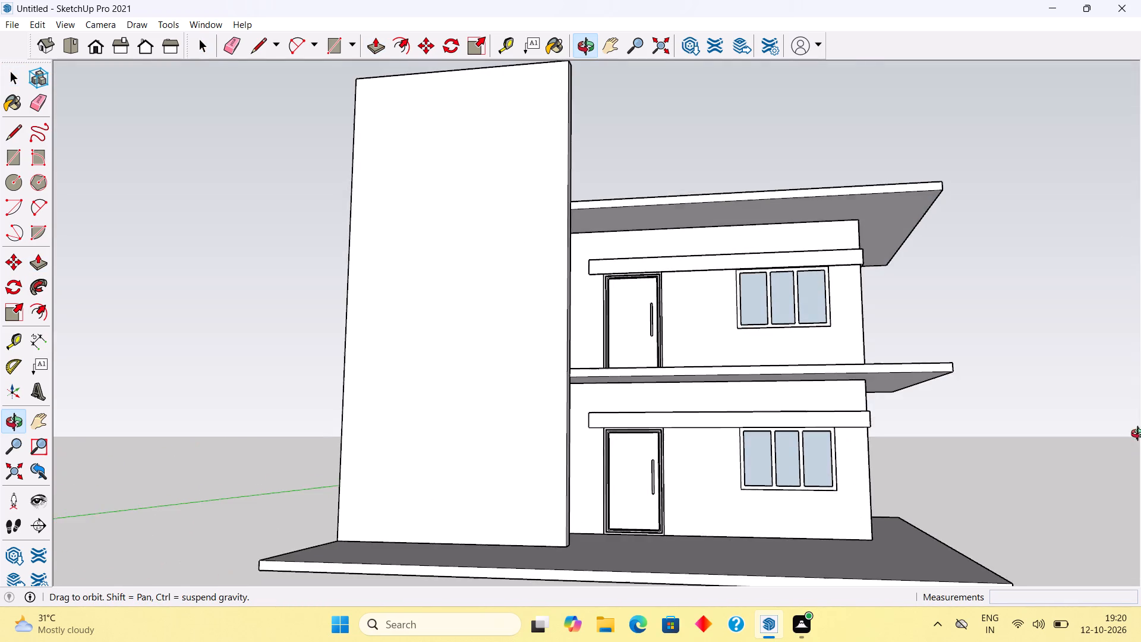
middle_click_drag(1140, 435, 1140, 502)
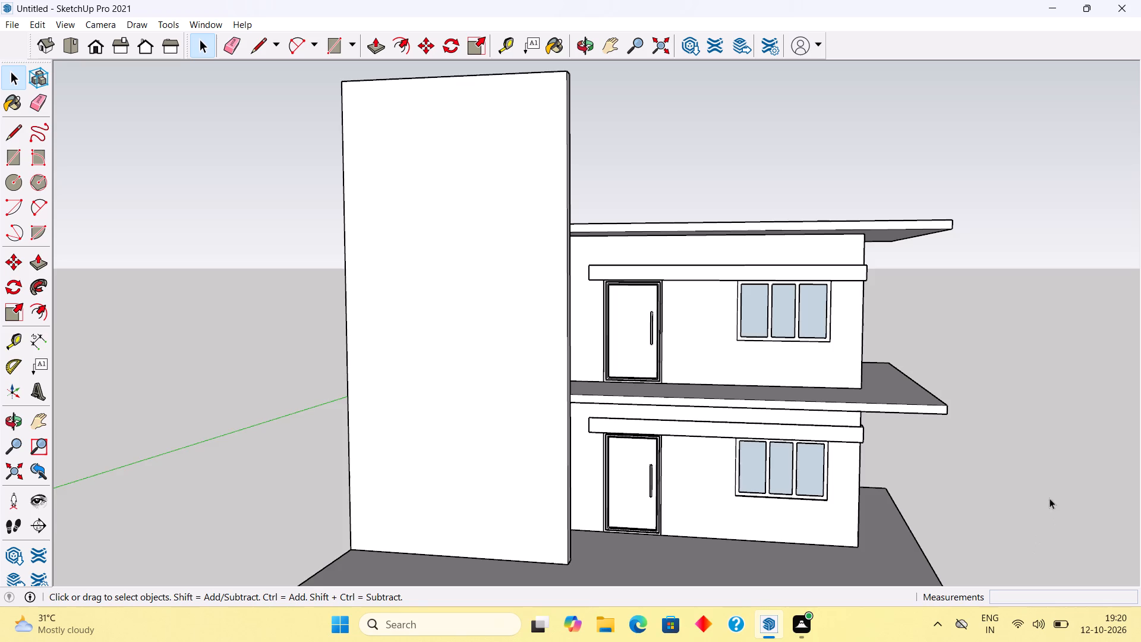
scroll(939, 439, "down", 2)
middle_click_drag(843, 405, 856, 448)
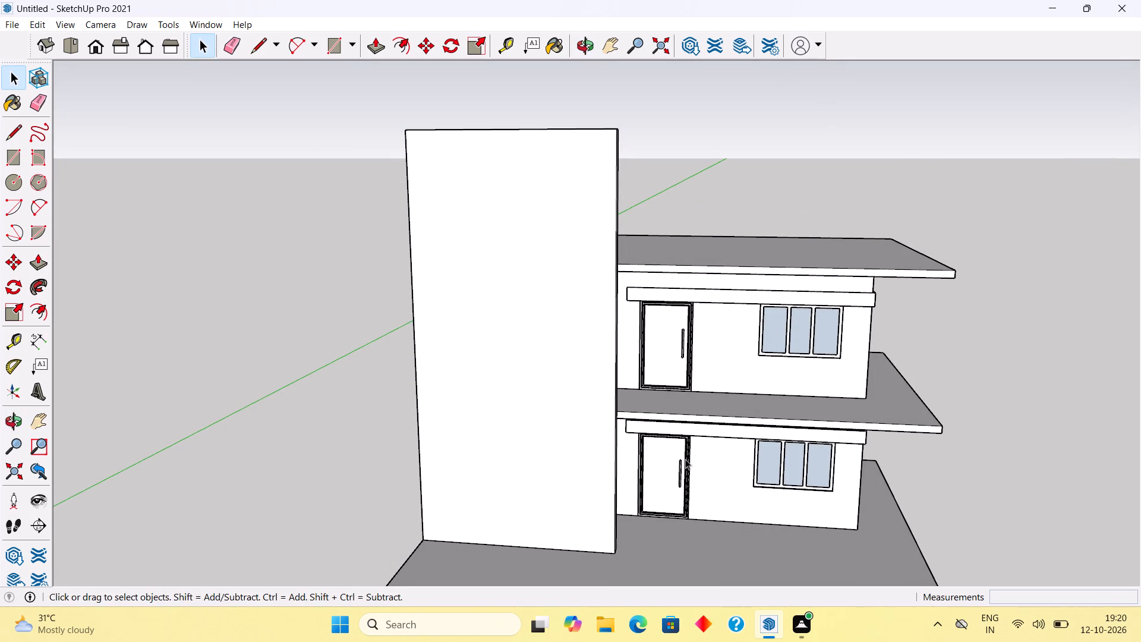
middle_click_drag(591, 529, 616, 525)
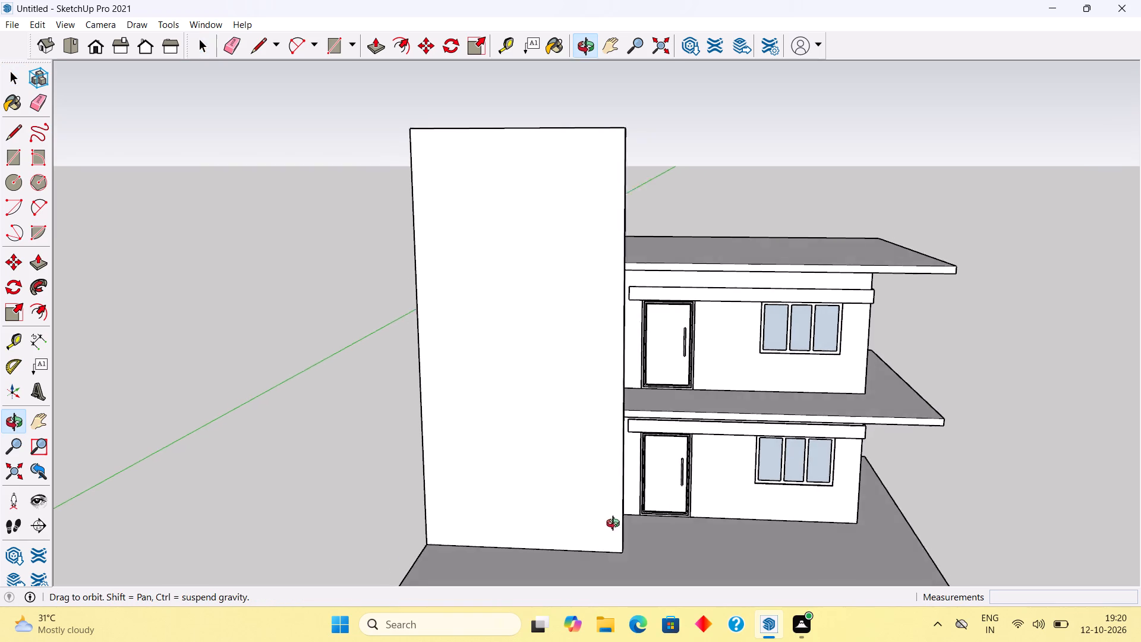
middle_click_drag(616, 525, 642, 539)
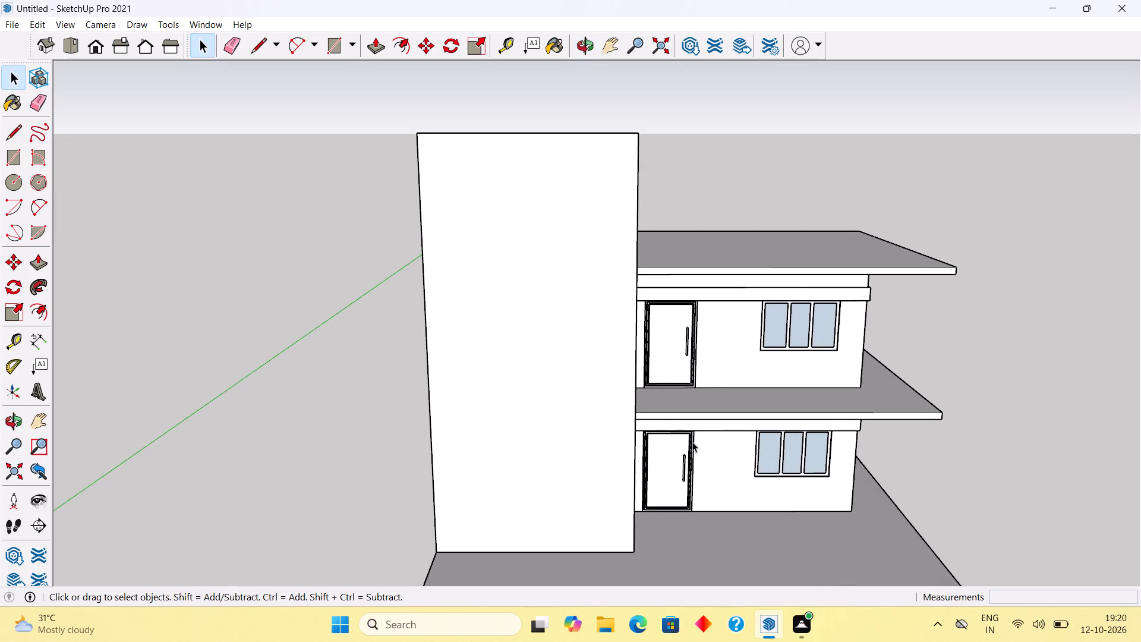
Start the Tape Measure near the roof slab's front edge above the upper storey.
key("t")
scroll(736, 294, "up", 9)
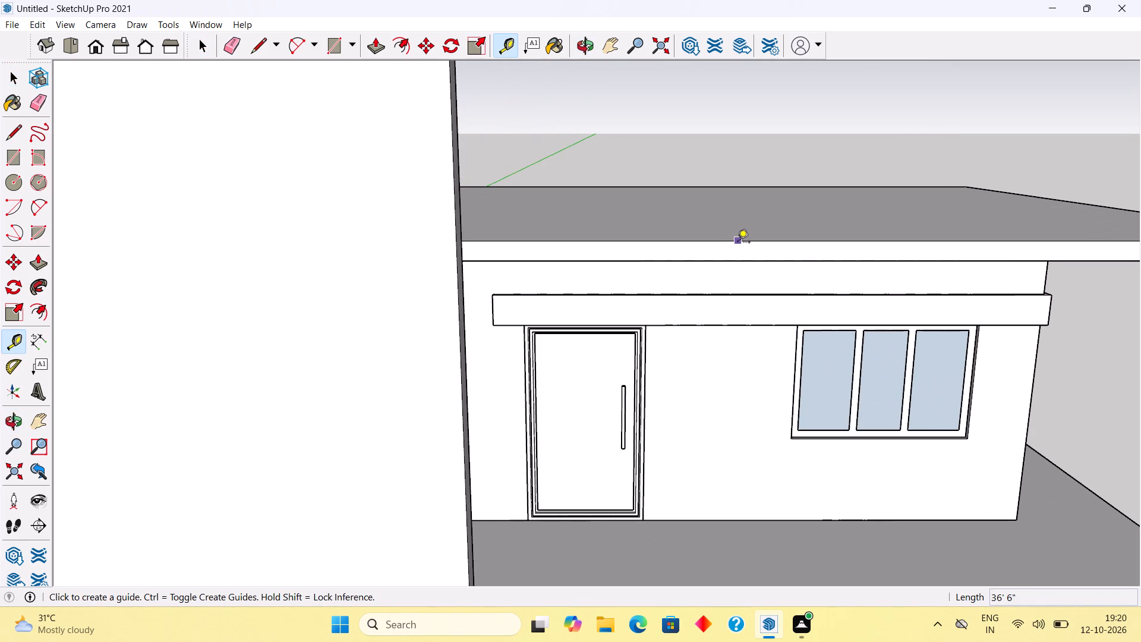
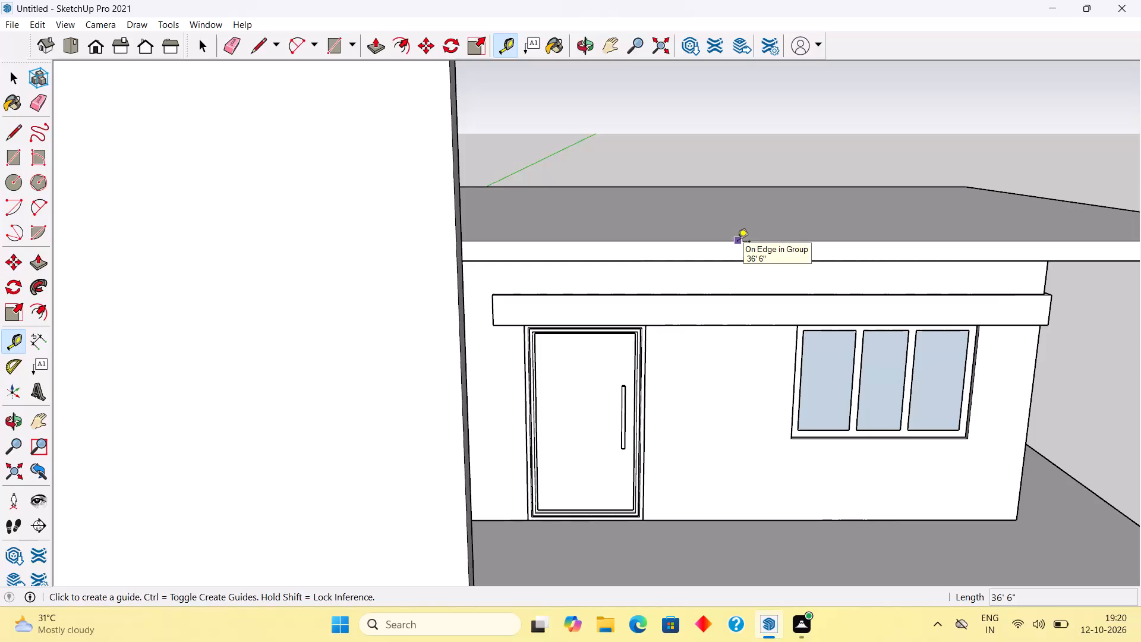
Place a guide 3' above the roof slab's upper front edge and another guide directly along that edge.
left_click(737, 243)
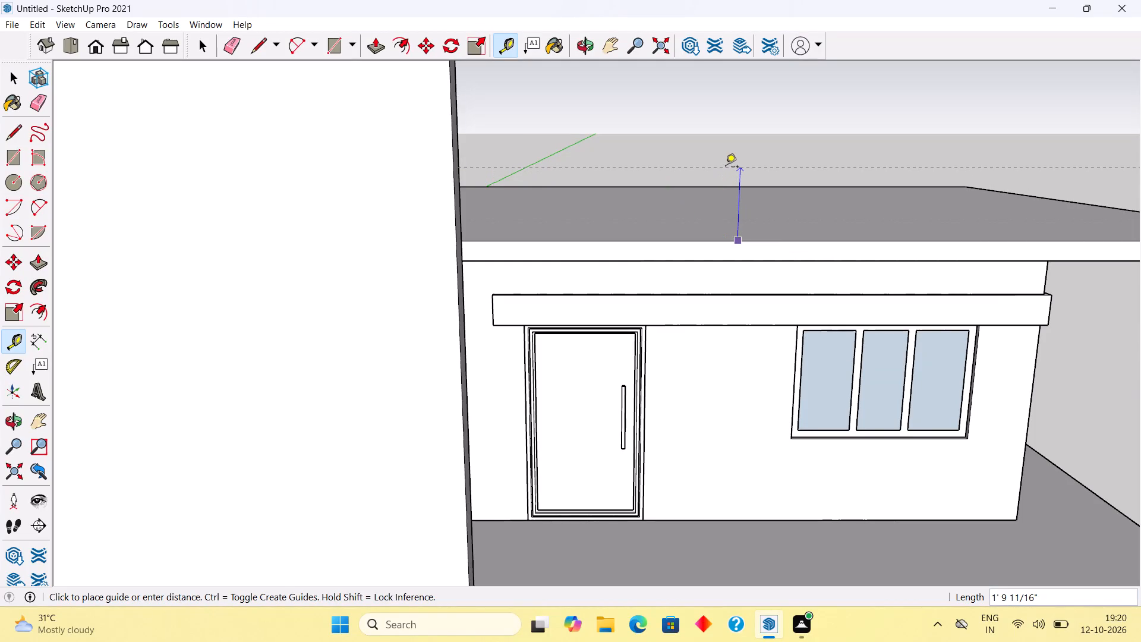
type("3'")
key("Return")
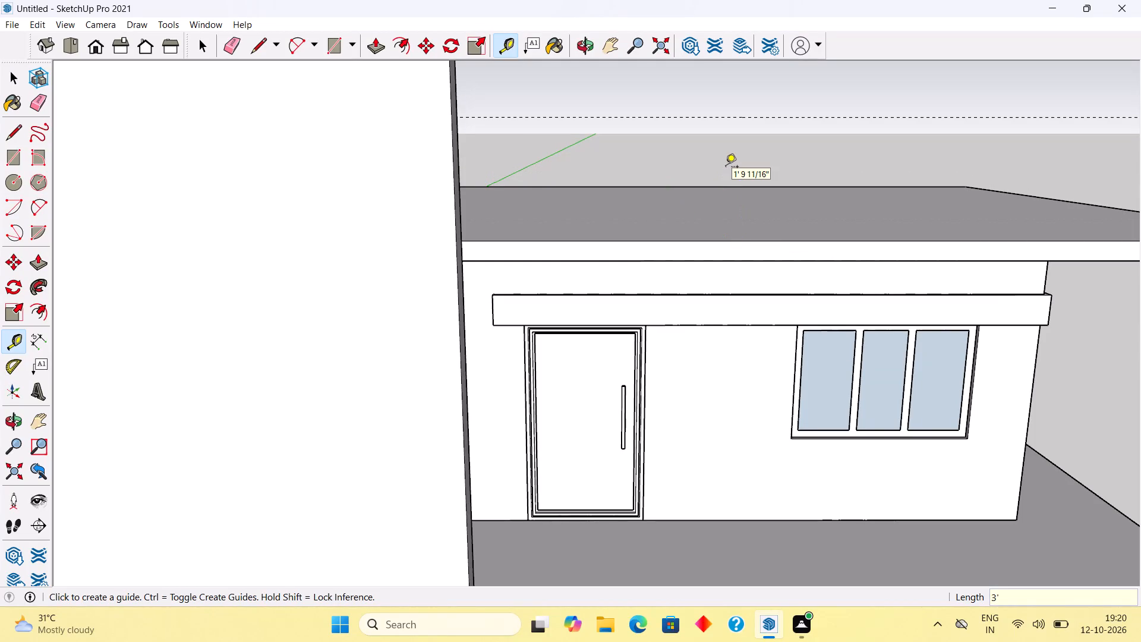
double_click(678, 240)
scroll(678, 240, "down", 6)
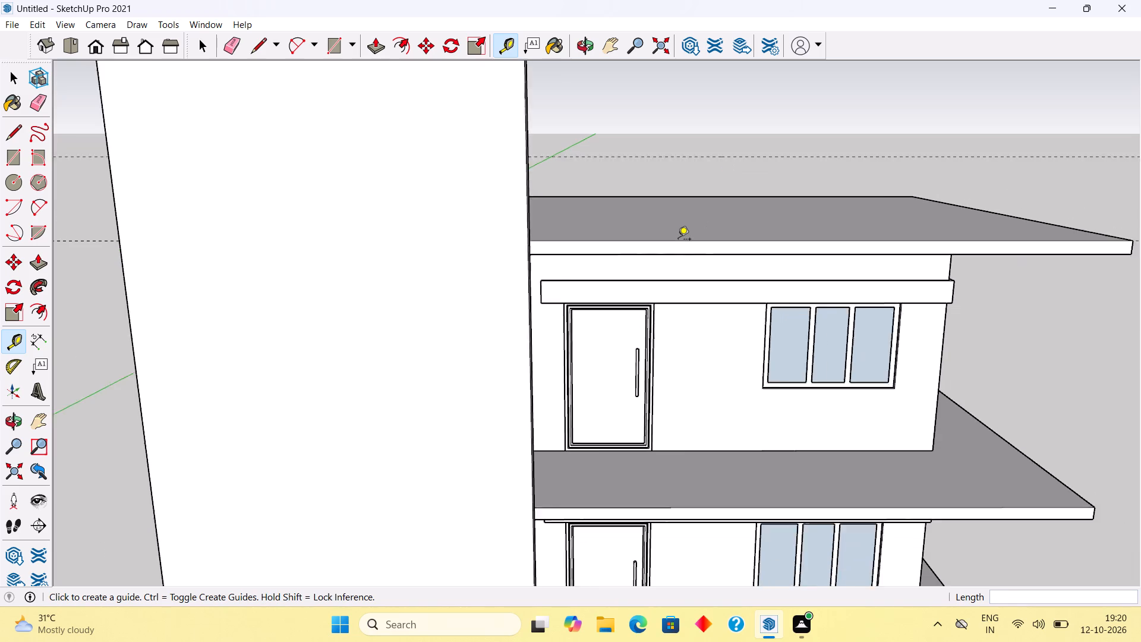
scroll(678, 240, "down", 1)
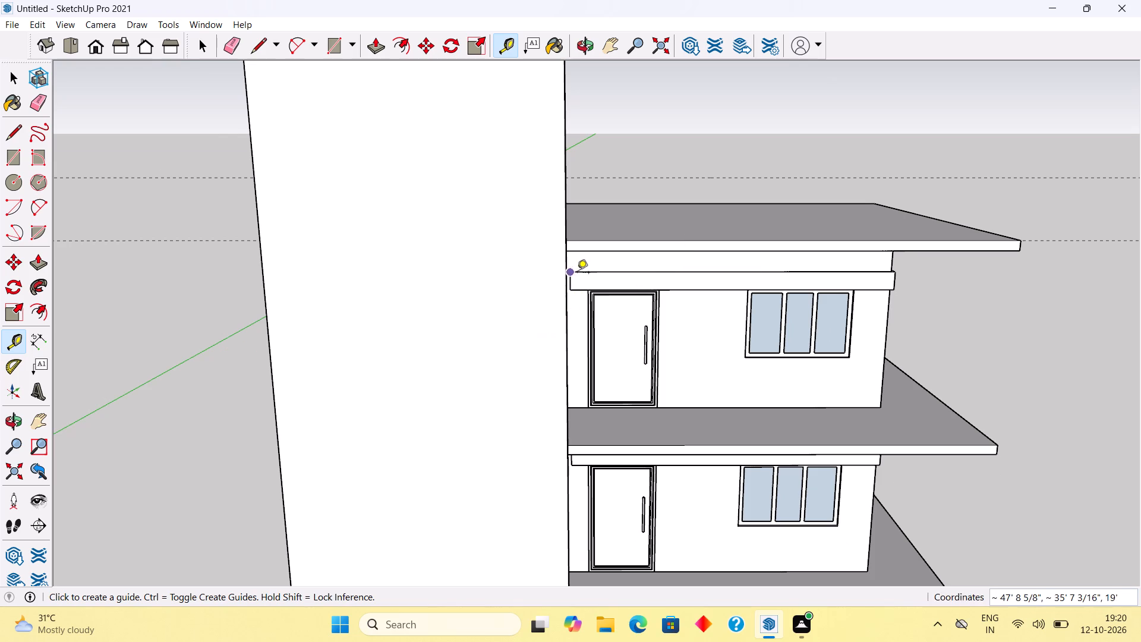
Place a vertical guide 1' from the tall front wall's side edge, across the roof slab's front.
scroll(579, 271, "up", 9)
middle_click_drag(553, 215, 491, 234)
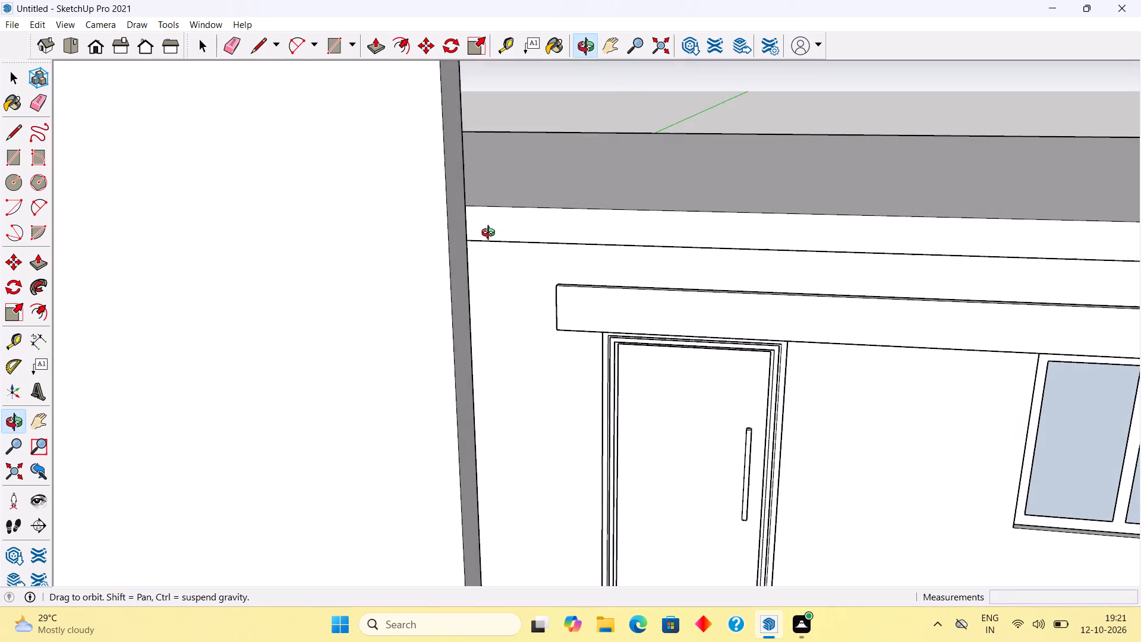
middle_click_drag(491, 234, 491, 235)
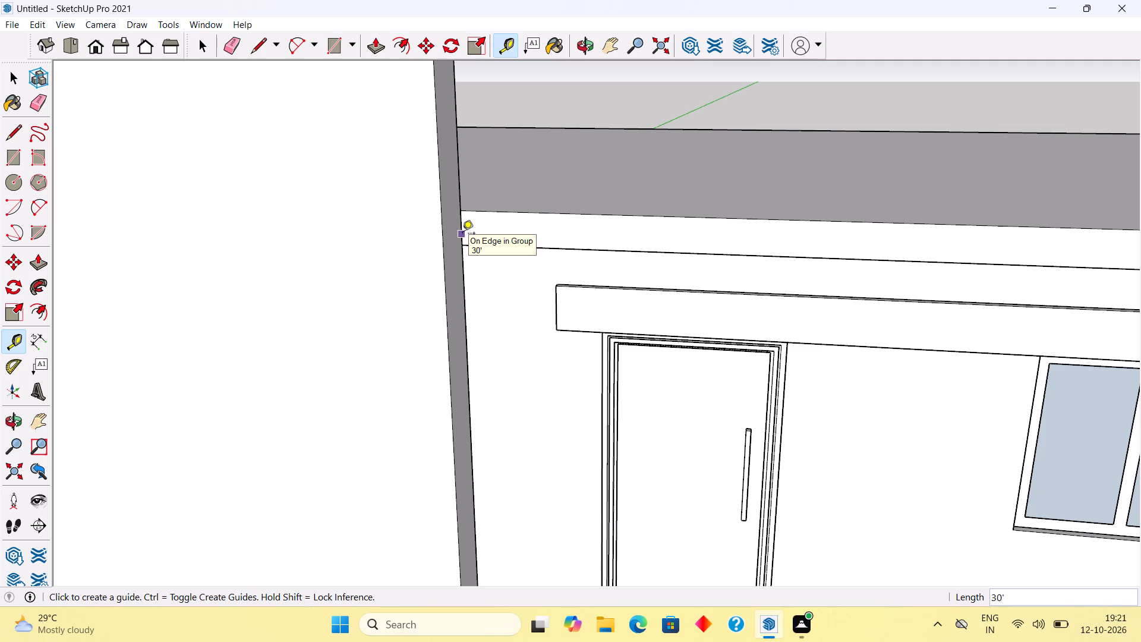
left_click(462, 234)
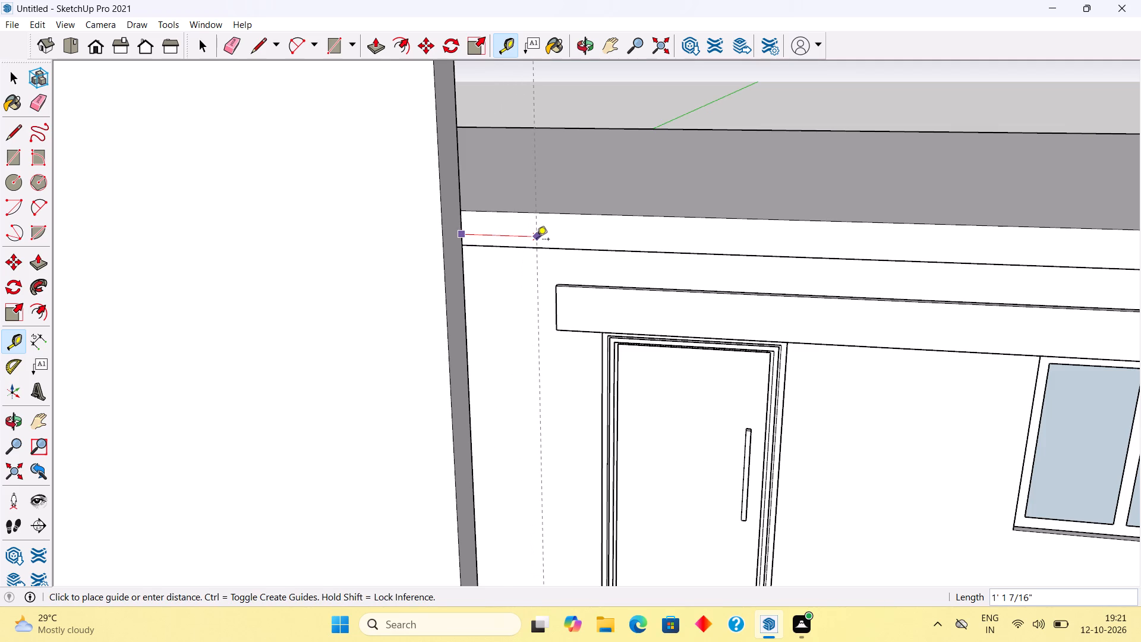
type("1'")
key("Return")
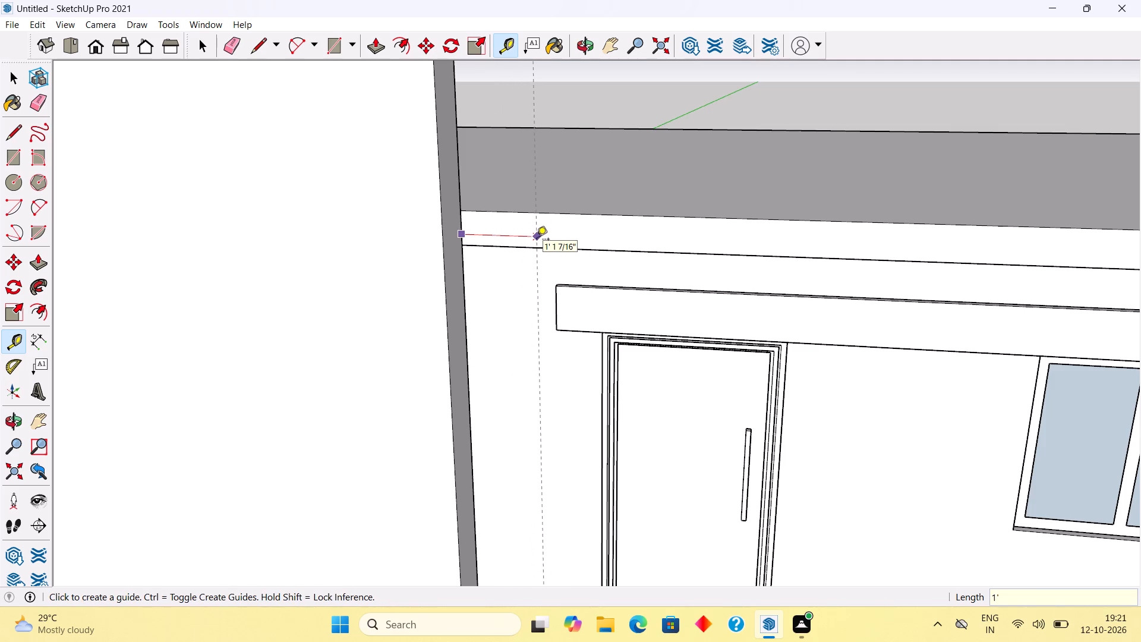
scroll(537, 240, "down", 12)
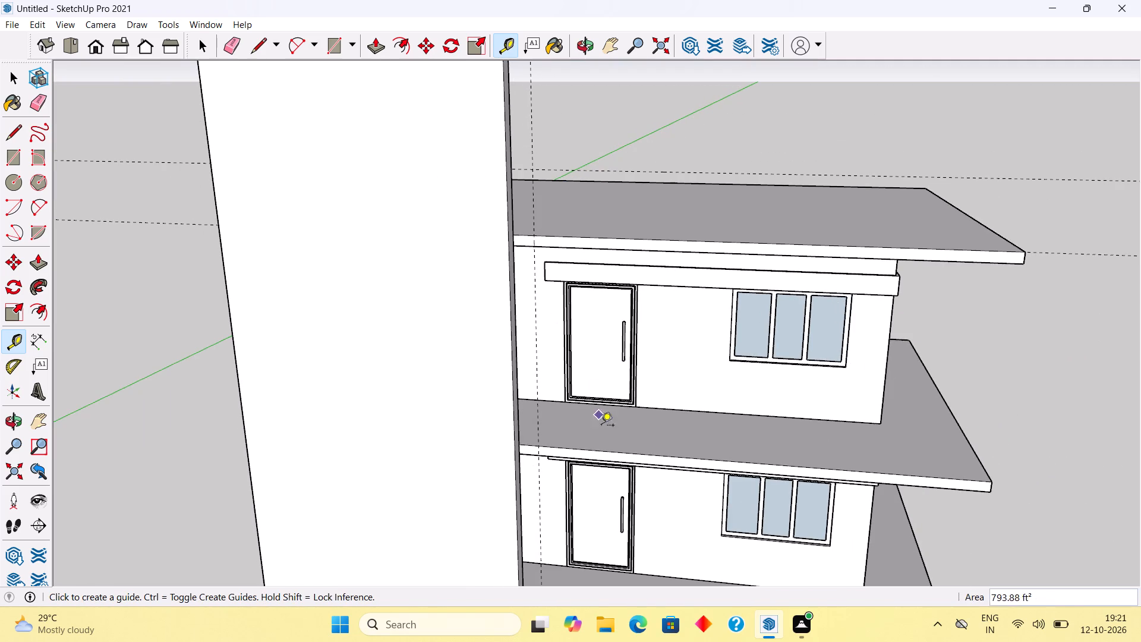
Place guides along the lower and upper front edges of the slab between the storeys.
middle_click_drag(635, 474, 669, 402)
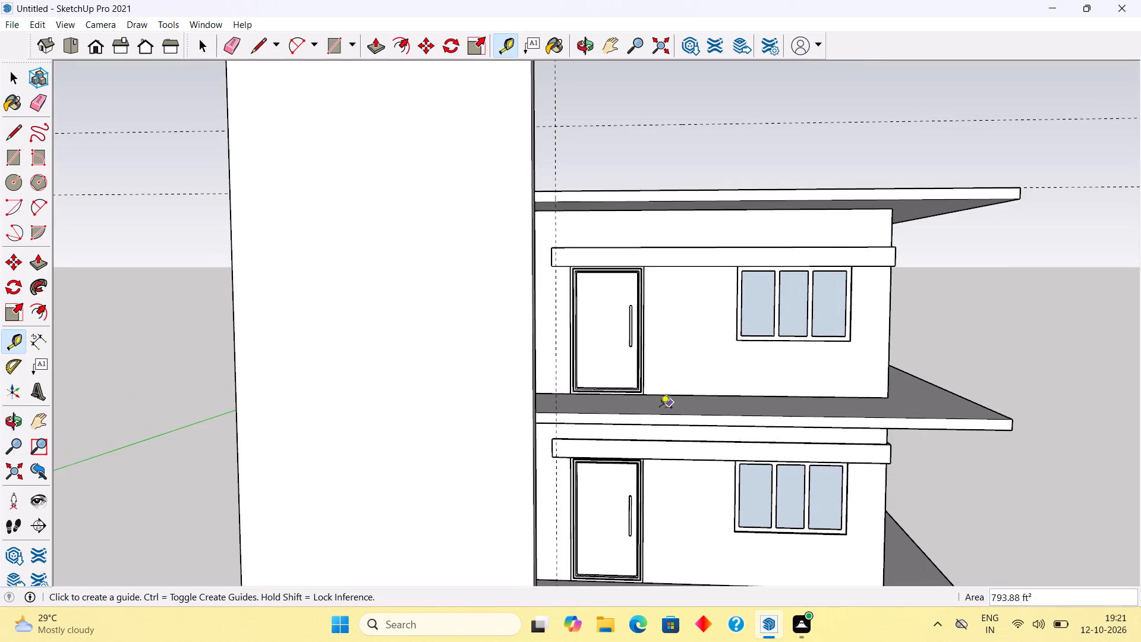
scroll(521, 449, "up", 4)
scroll(590, 388, "up", 3)
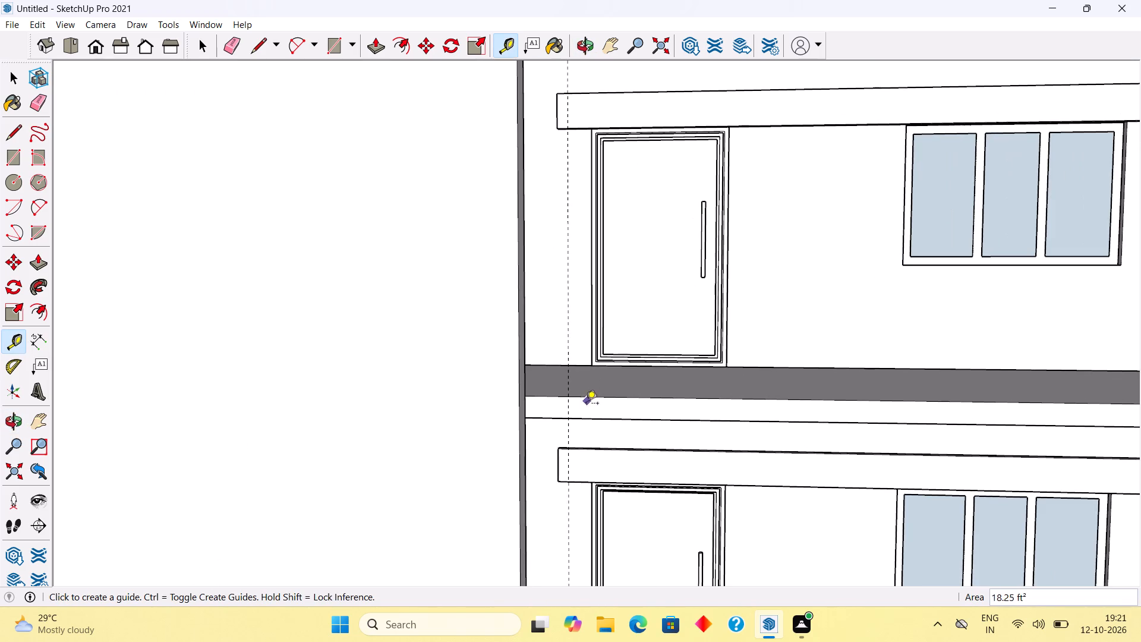
scroll(654, 433, "up", 1)
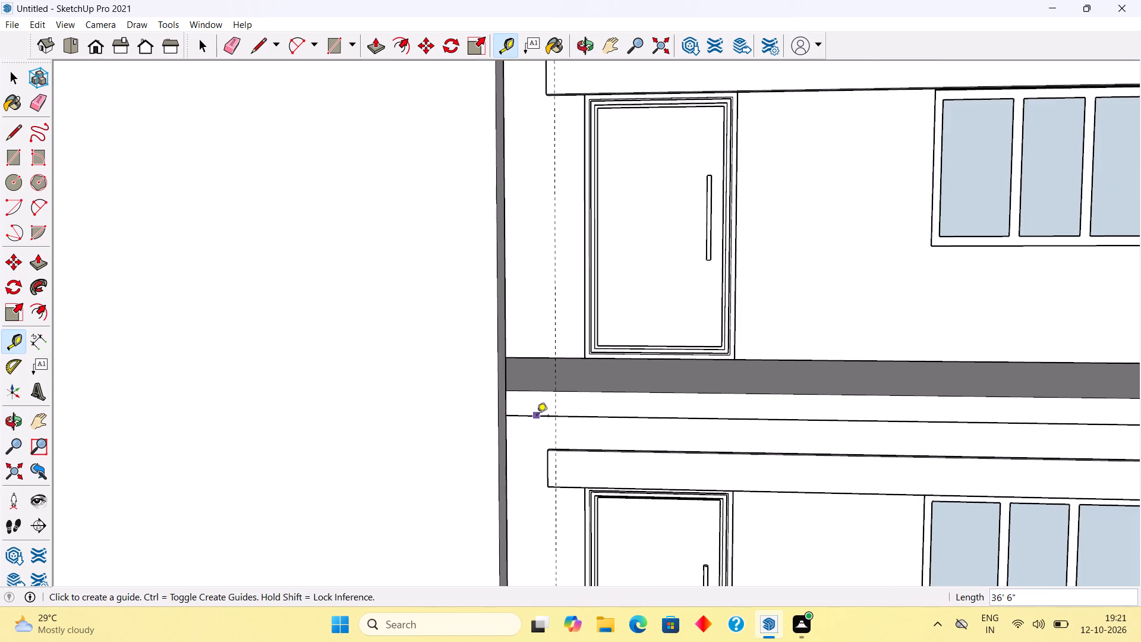
left_click(537, 417)
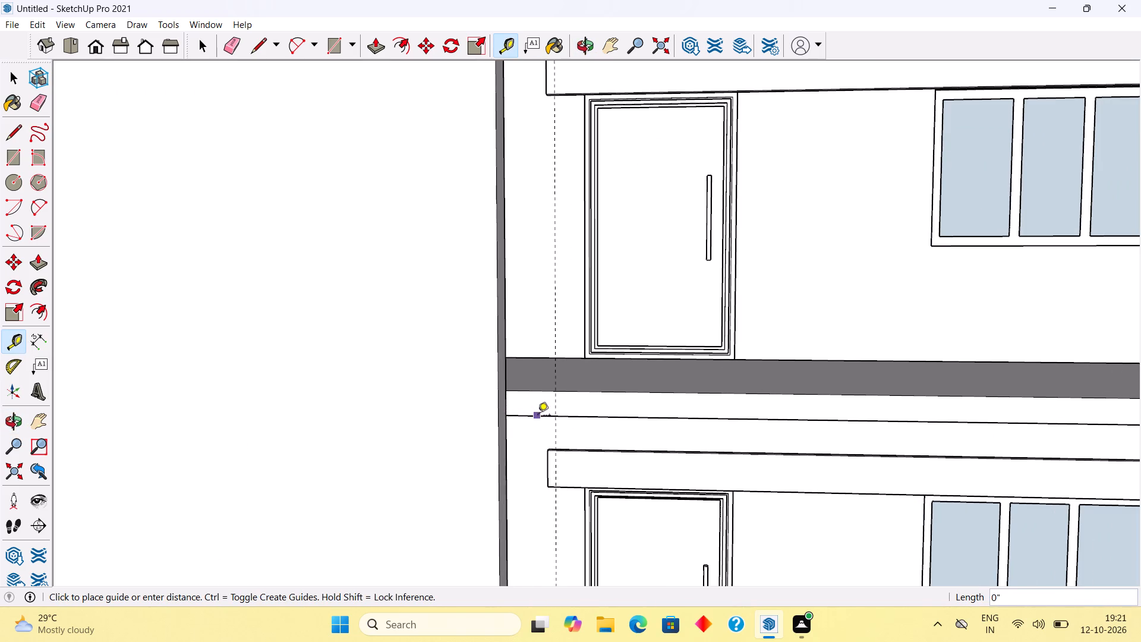
left_click(538, 416)
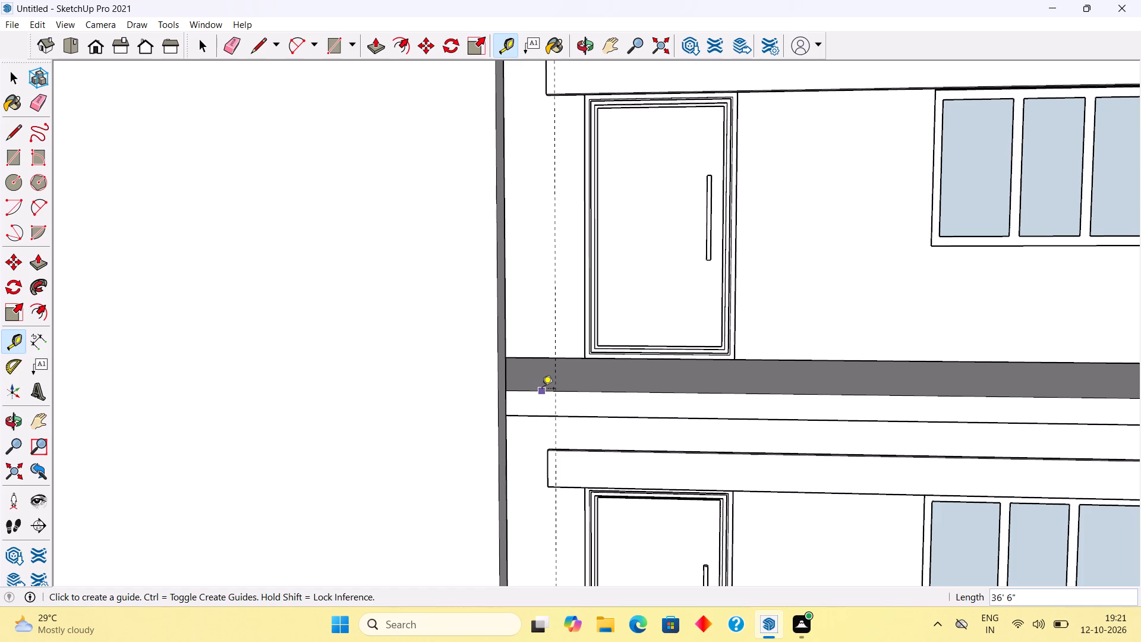
double_click(542, 389)
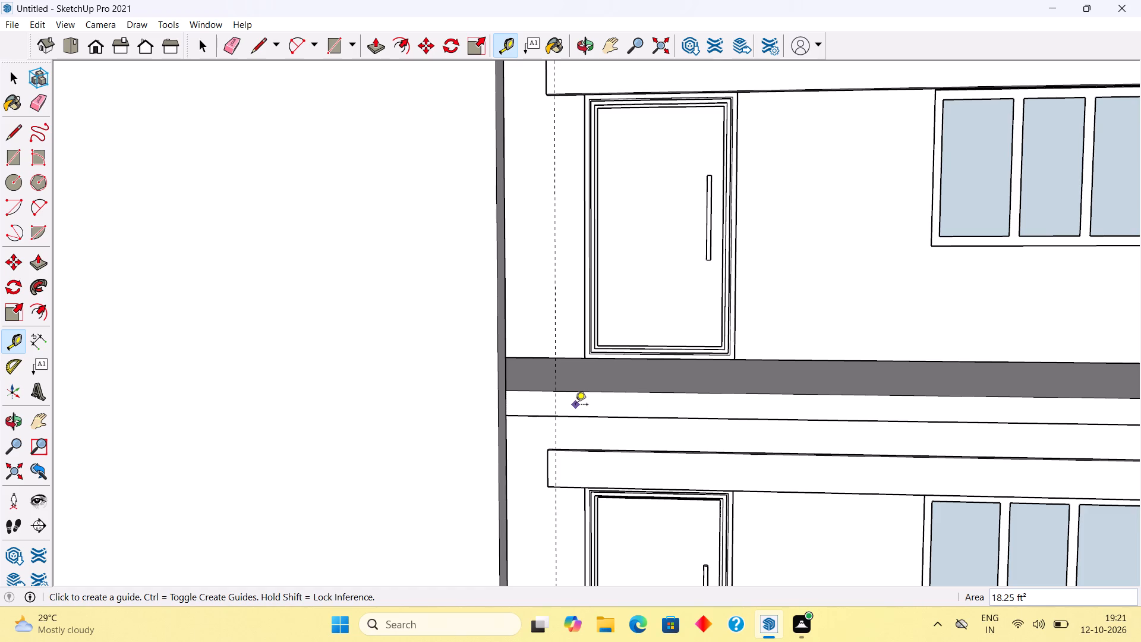
scroll(622, 408, "down", 4)
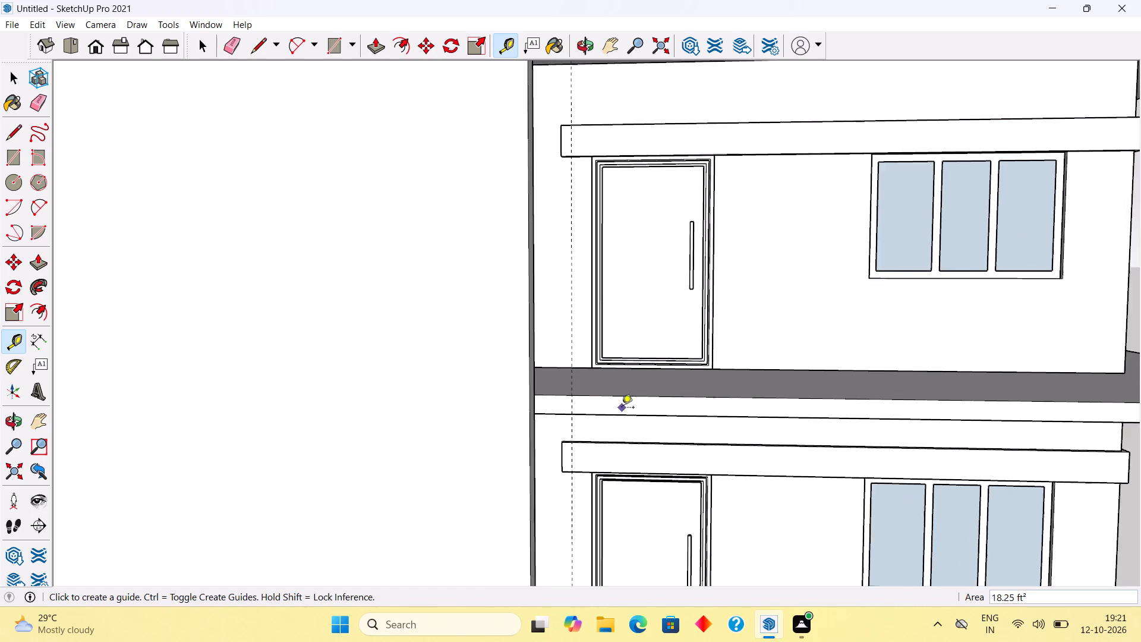
scroll(622, 409, "down", 9)
Place a vertical guide 21' from the one beside the tall wall, at the roof slab's outer front corner.
middle_click_drag(935, 281, 912, 331)
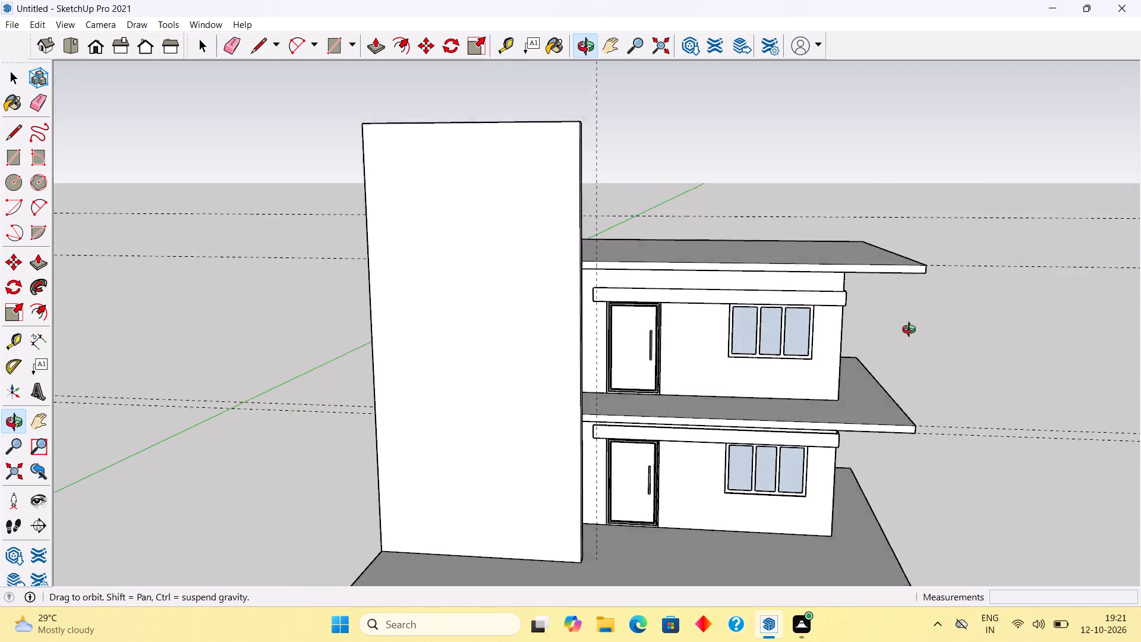
middle_click_drag(912, 331, 784, 340)
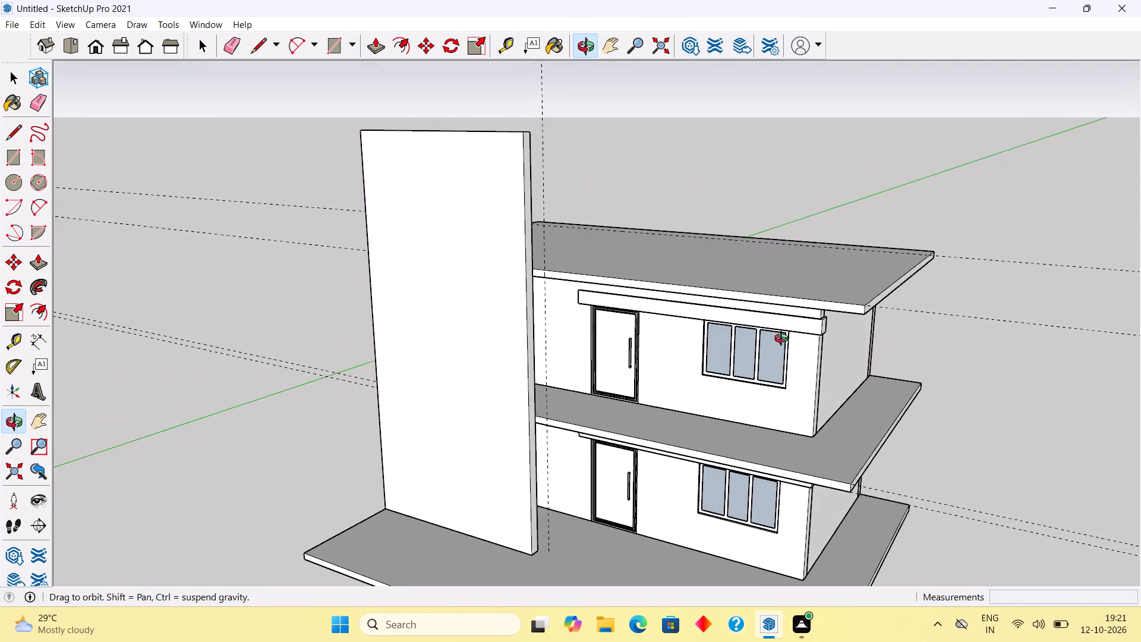
middle_click_drag(784, 340, 795, 343)
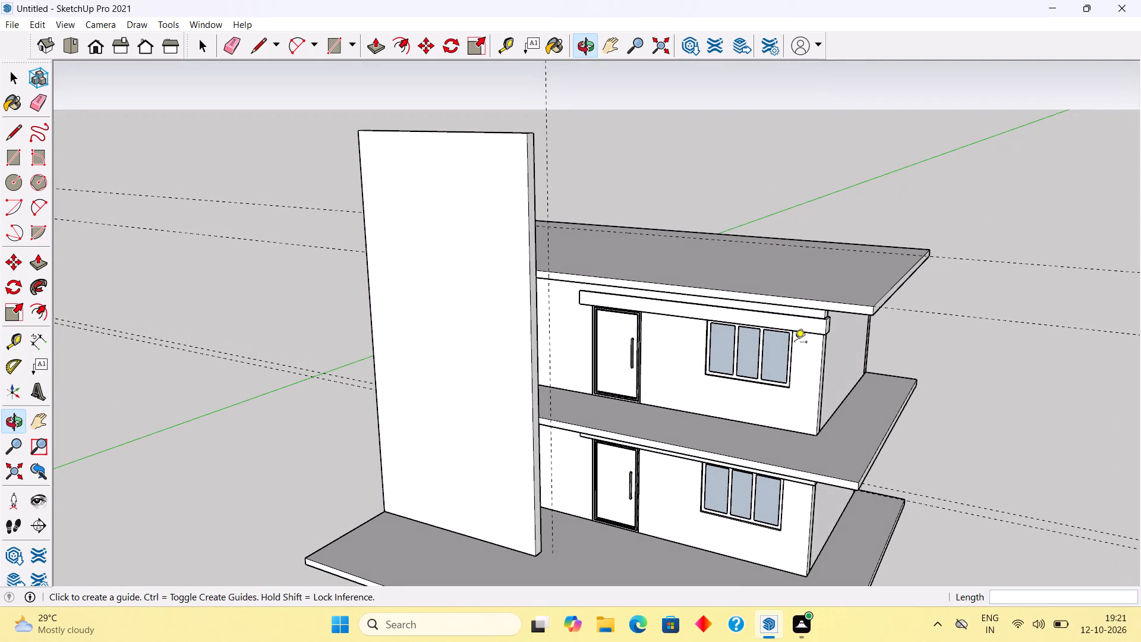
key("space")
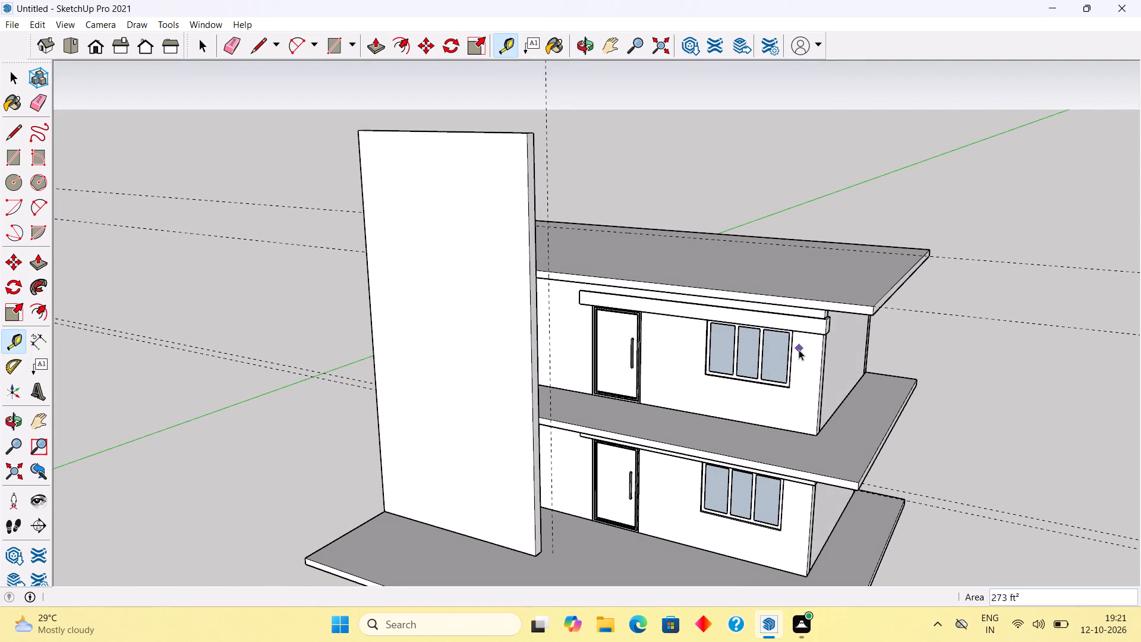
scroll(549, 375, "up", 3)
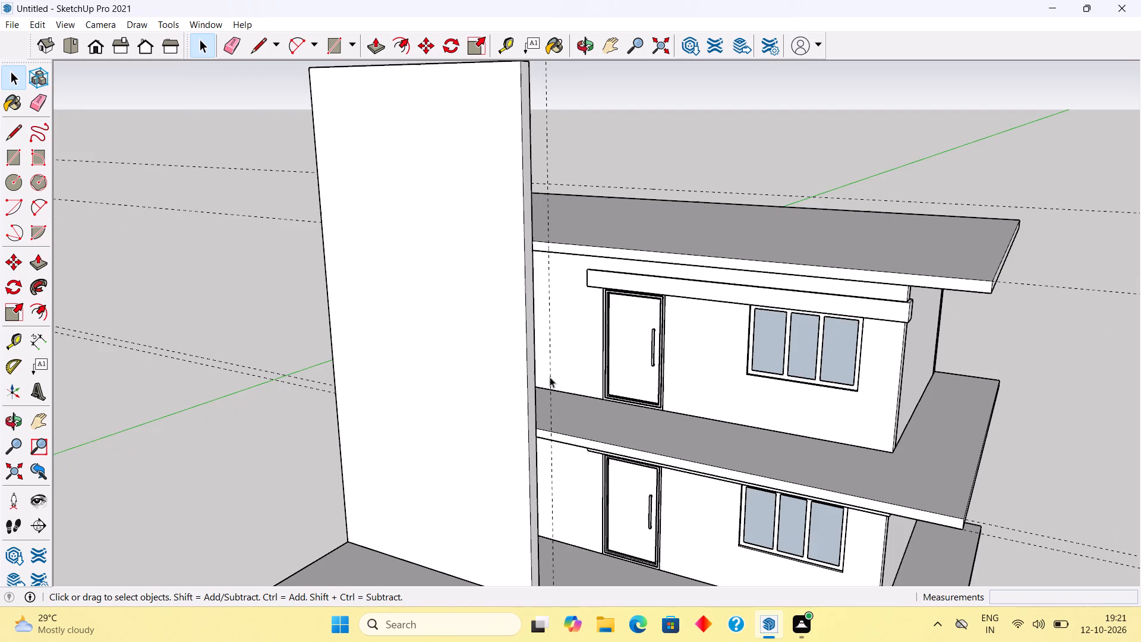
key("t")
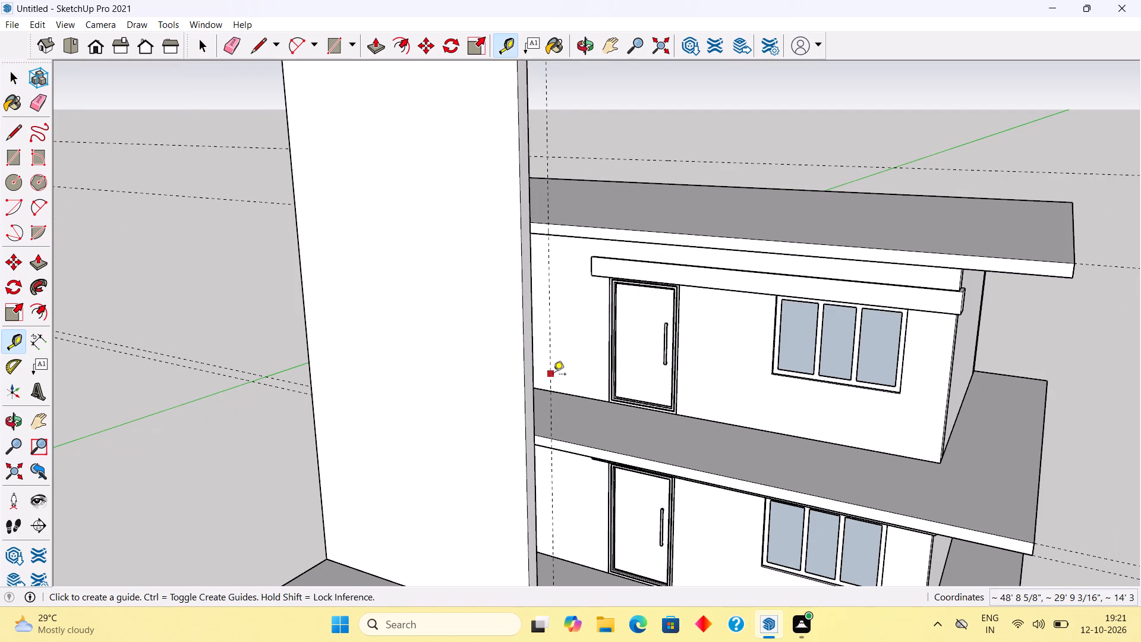
left_click(553, 375)
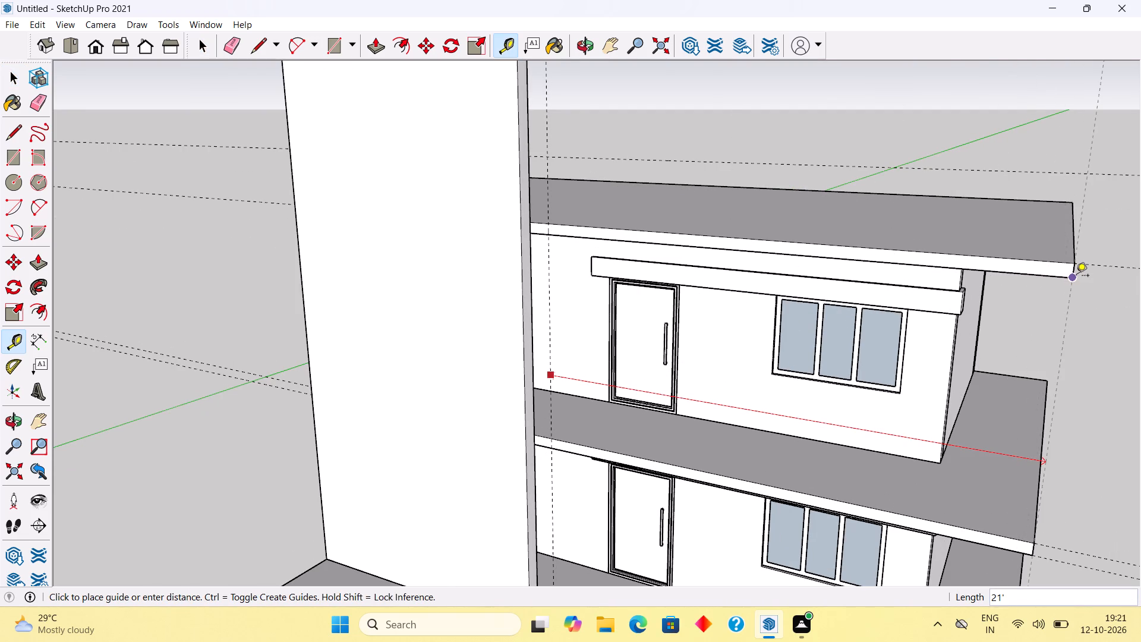
left_click(1072, 275)
key("space")
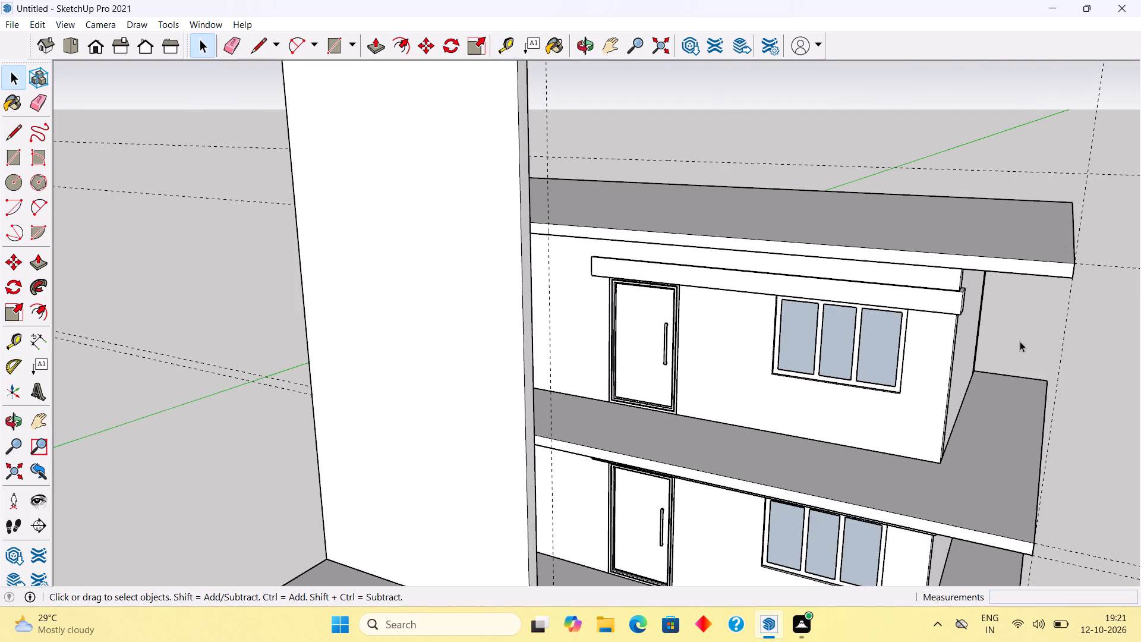
Draw a 22' by 13' 6" vertical rectangle from the tall wall at the upper guide to the intermediate slab's upper outer front corner.
middle_click_drag(926, 372, 1064, 345)
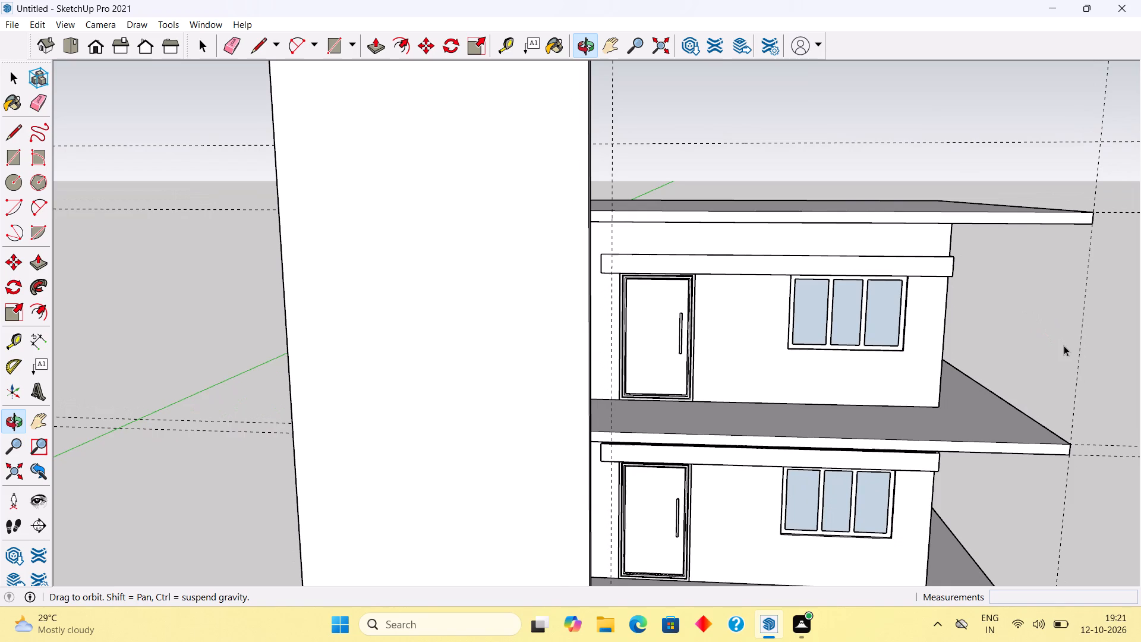
scroll(622, 124, "up", 4)
scroll(582, 167, "up", 4)
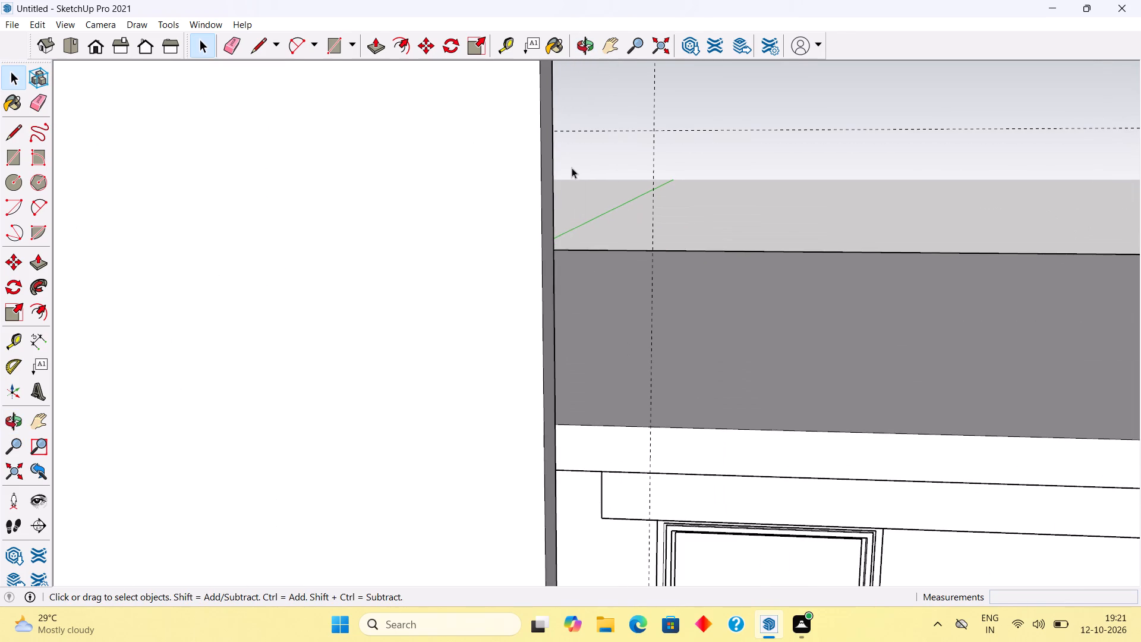
scroll(553, 163, "up", 3)
key("r")
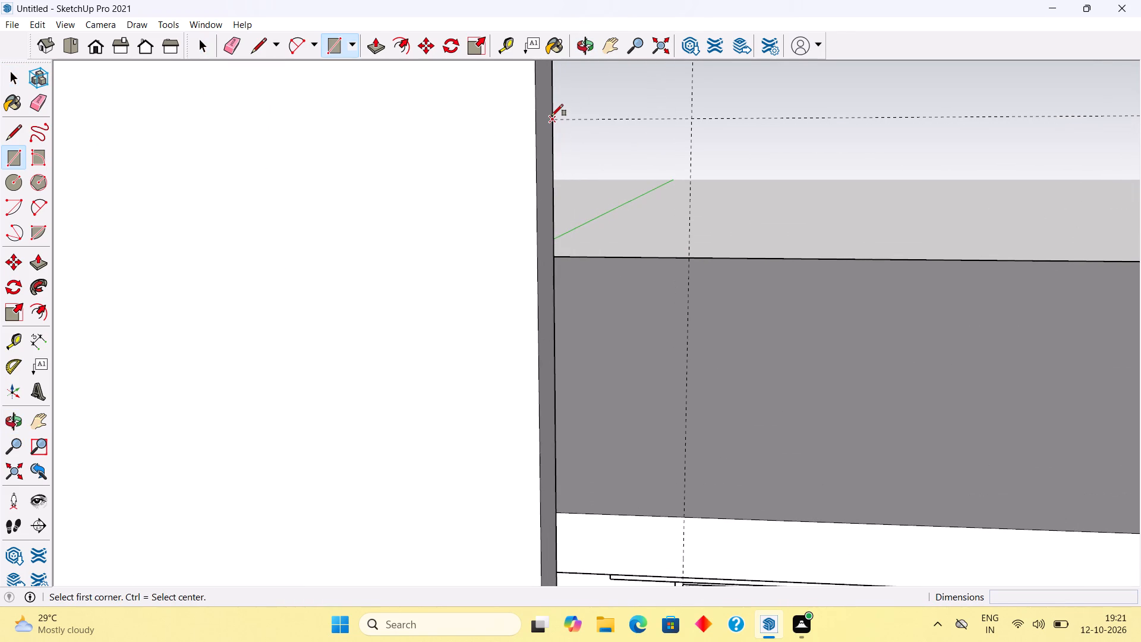
left_click(551, 117)
scroll(607, 234, "down", 10)
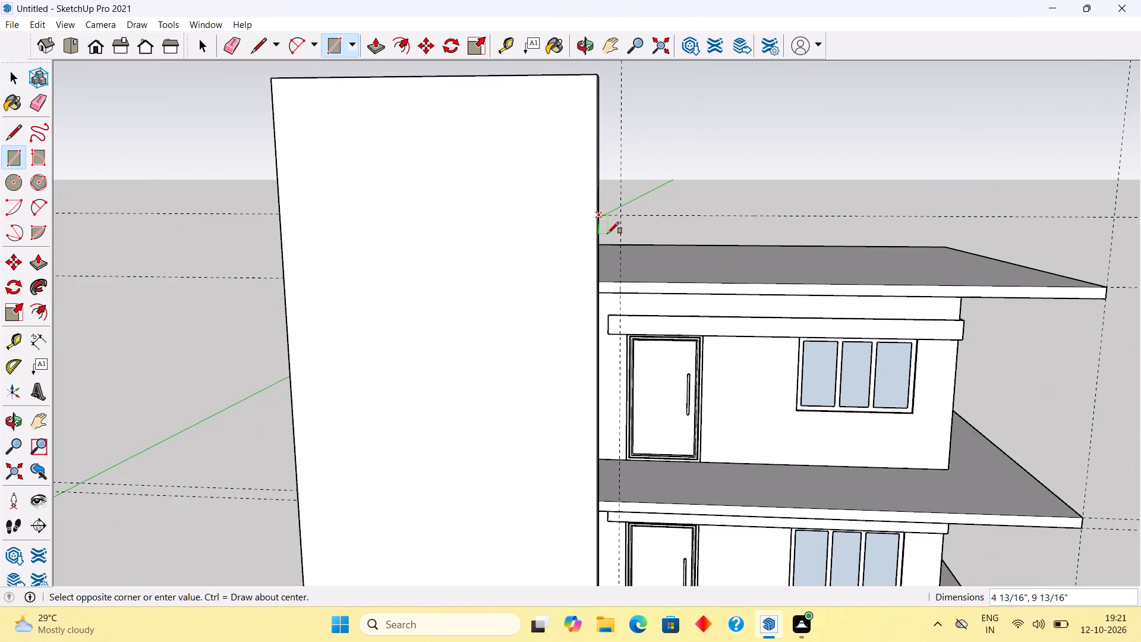
scroll(828, 467, "up", 2)
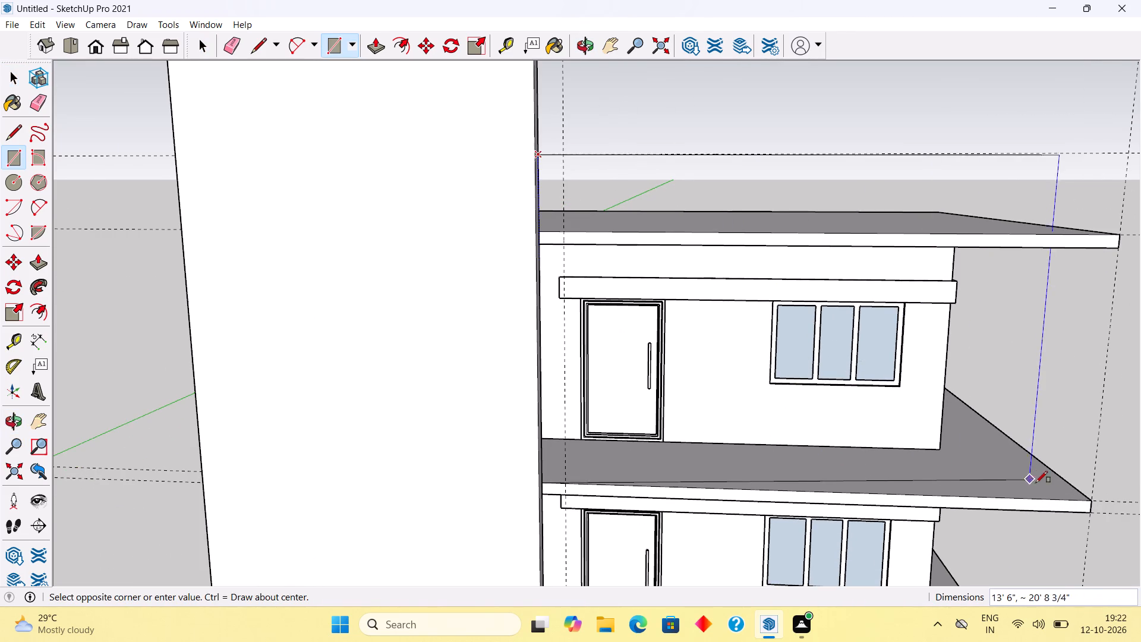
left_click(1092, 501)
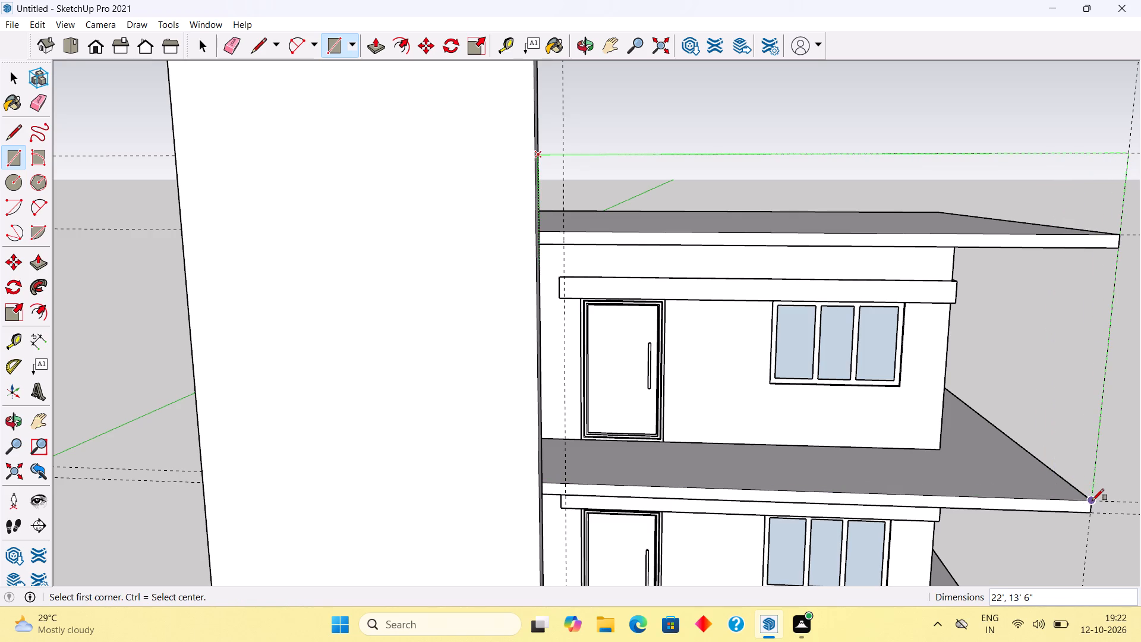
key("space")
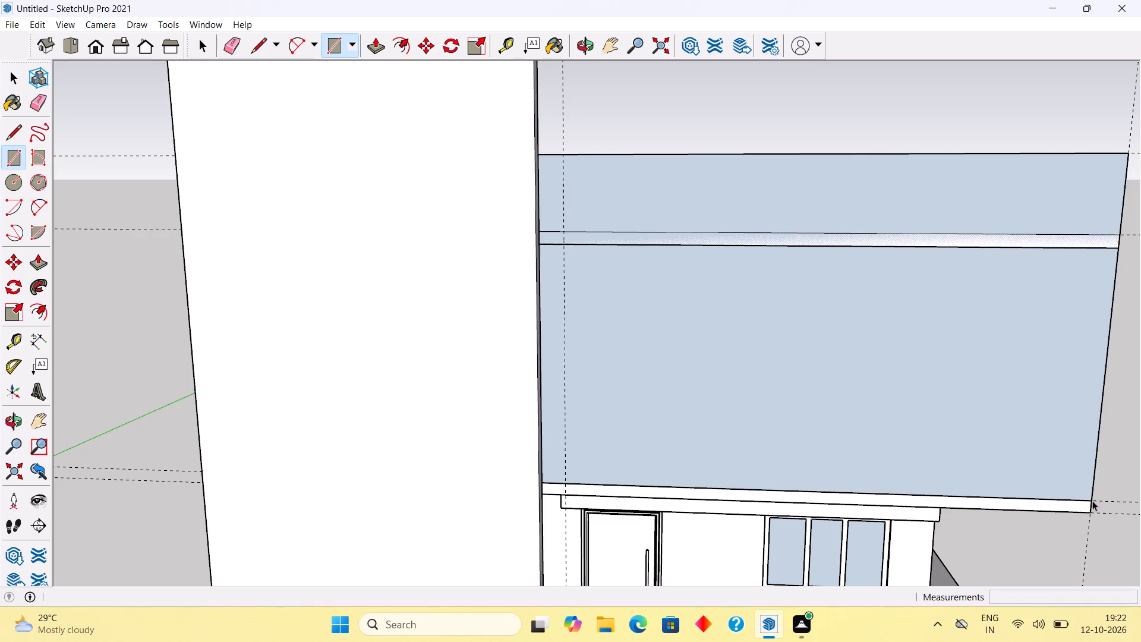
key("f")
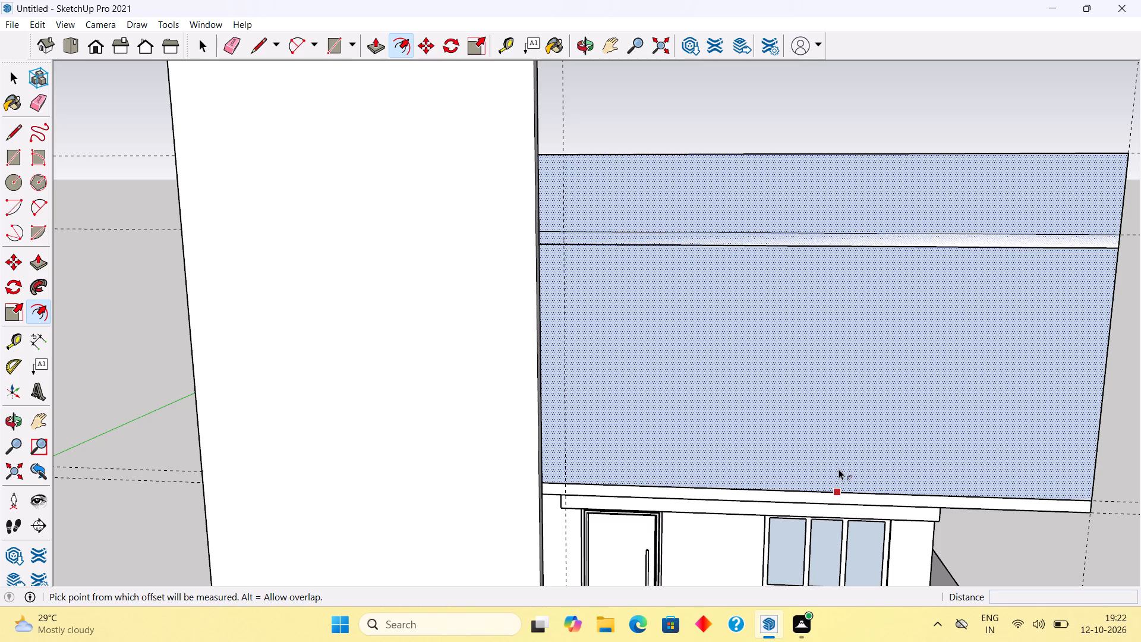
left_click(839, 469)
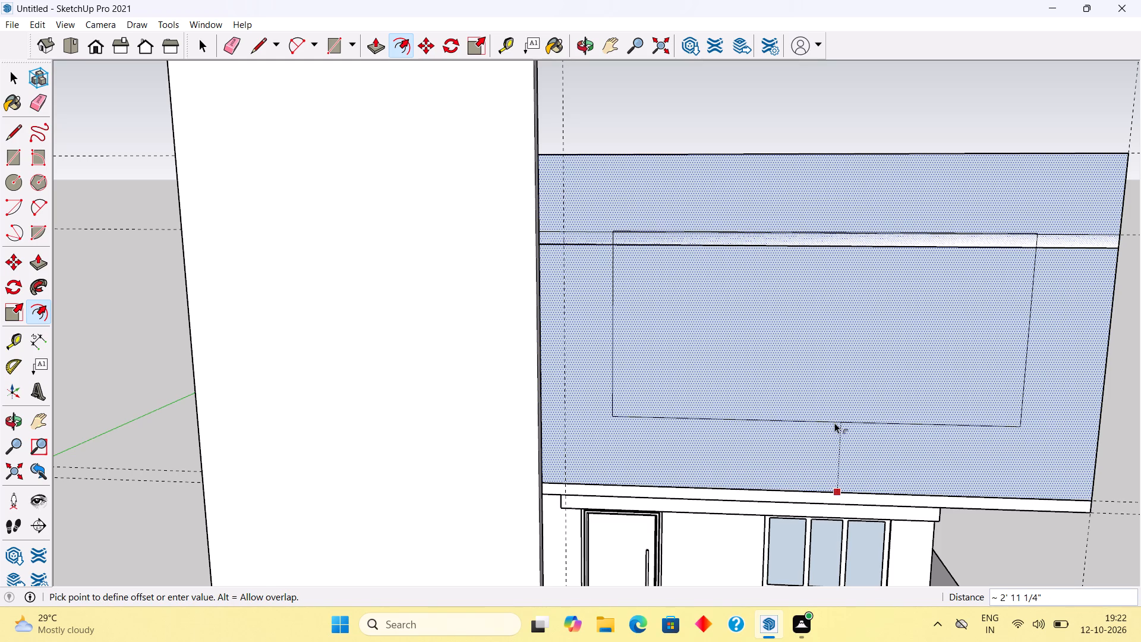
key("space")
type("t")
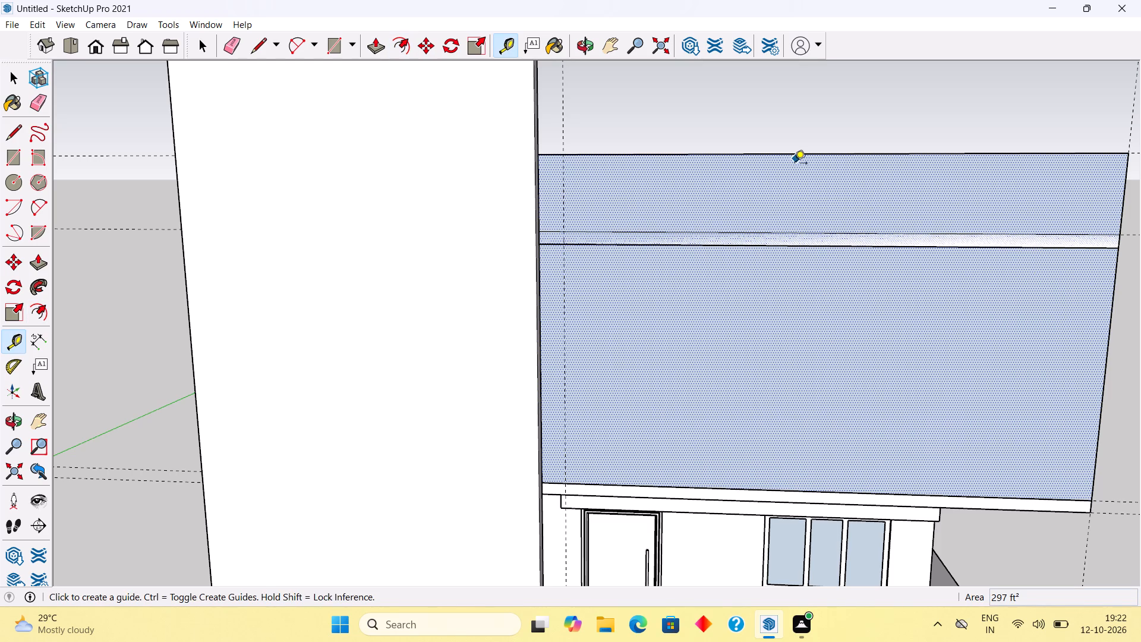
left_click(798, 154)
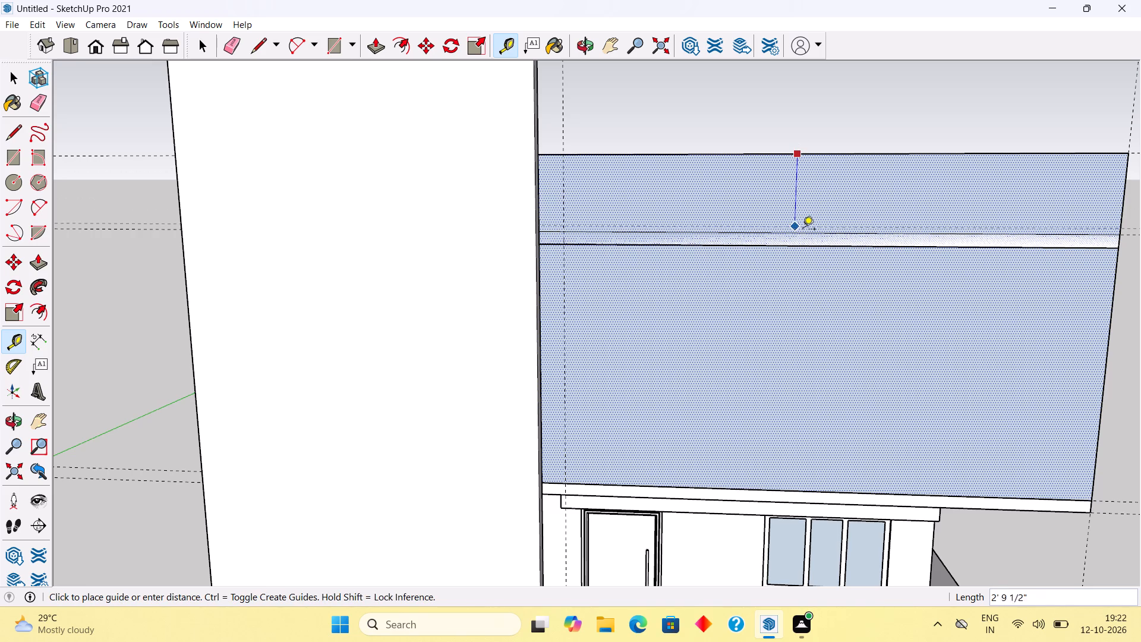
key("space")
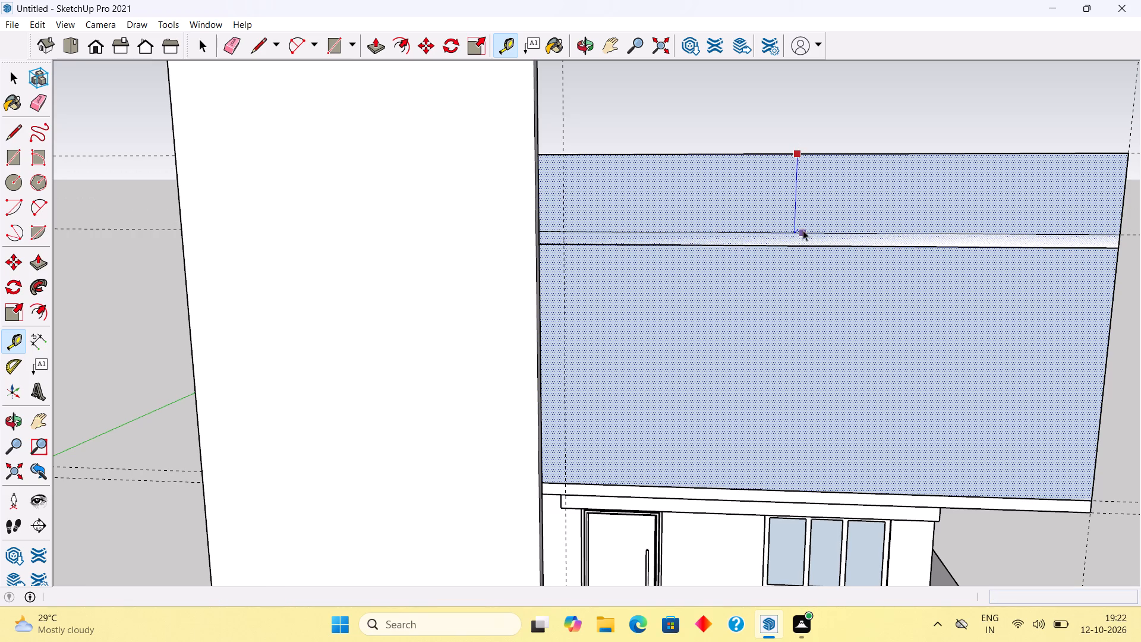
Offset the large front rectangle's outline 3' inward, down to the roof slab's upper front edge.
key("f")
left_click(803, 164)
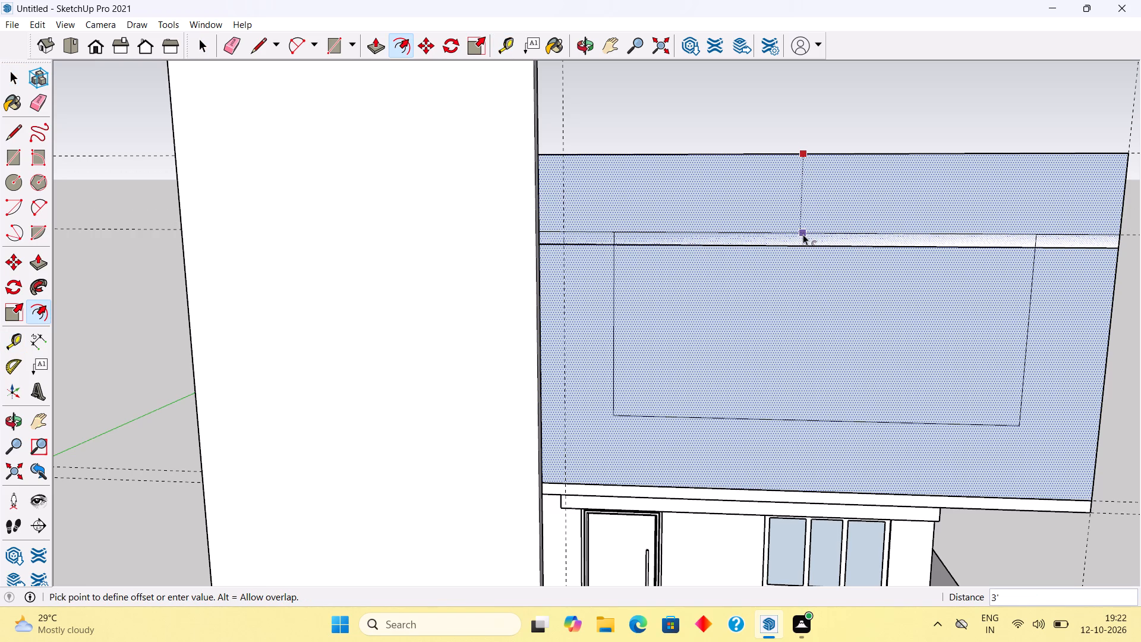
left_click(803, 234)
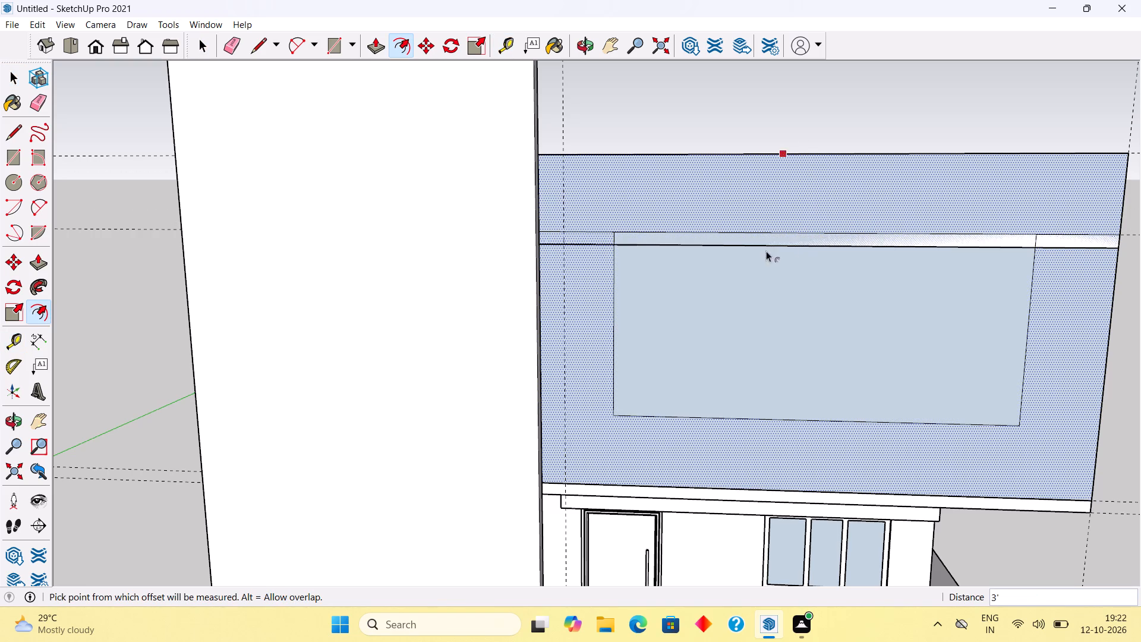
key("space")
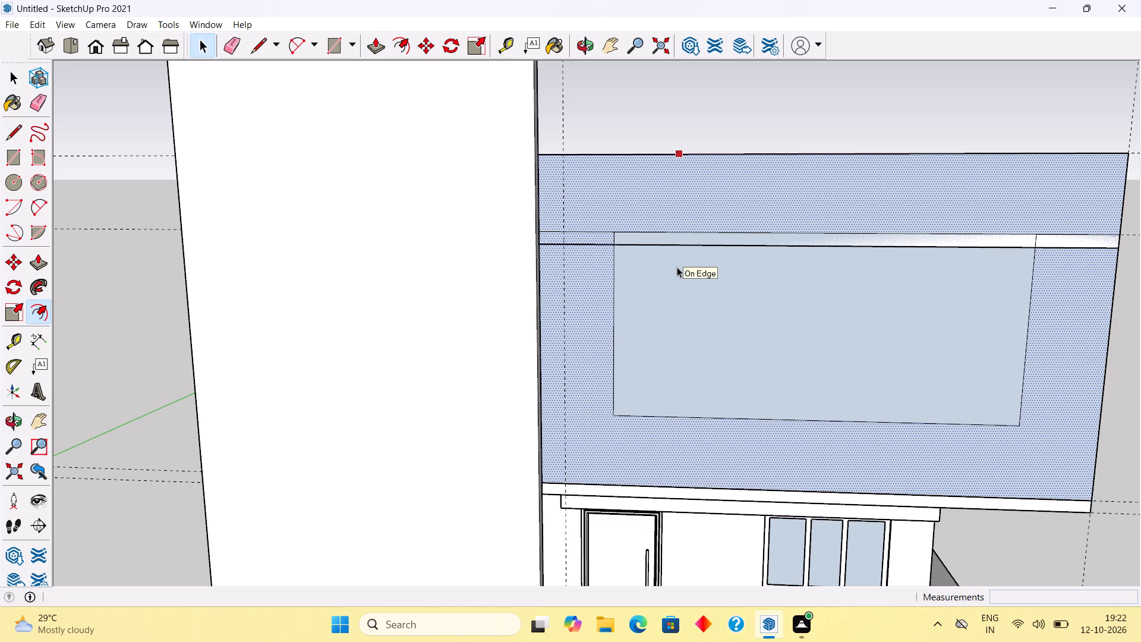
left_click(733, 98)
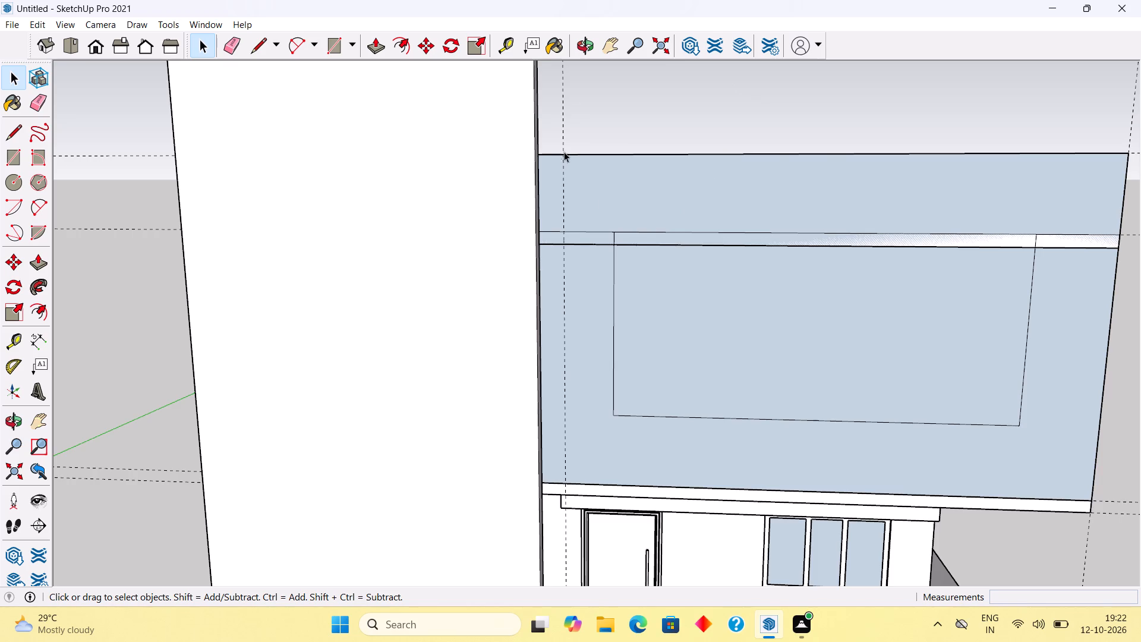
Round the front rectangle's upper corner beside the tall wall using a tangent arc of about 2' radius.
scroll(560, 152, "up", 5)
middle_click_drag(500, 207, 433, 220)
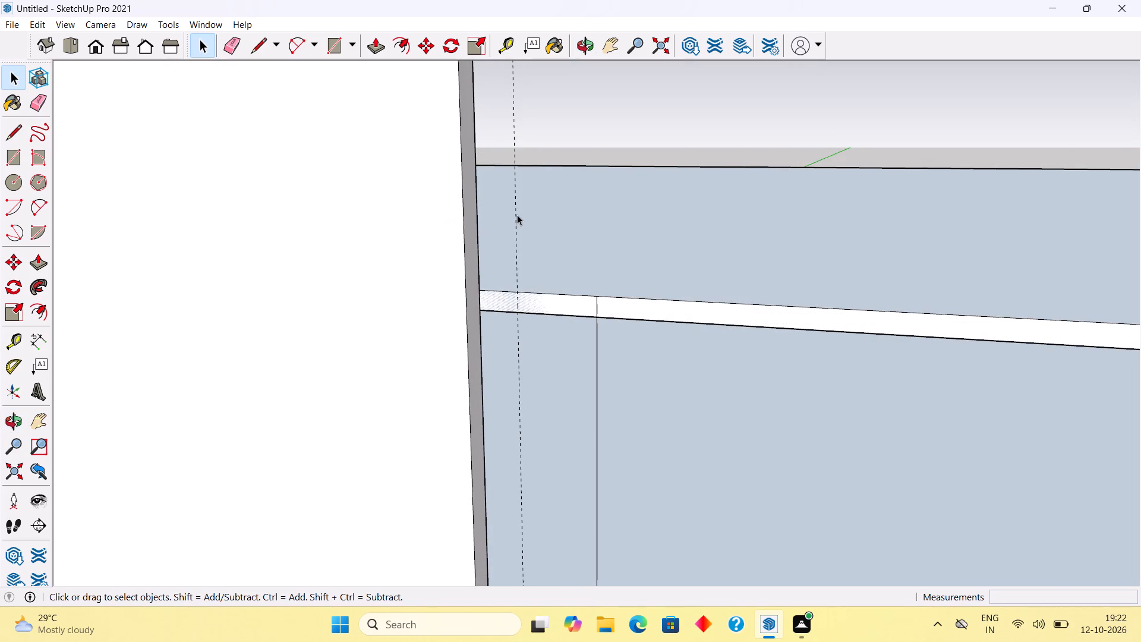
key("a")
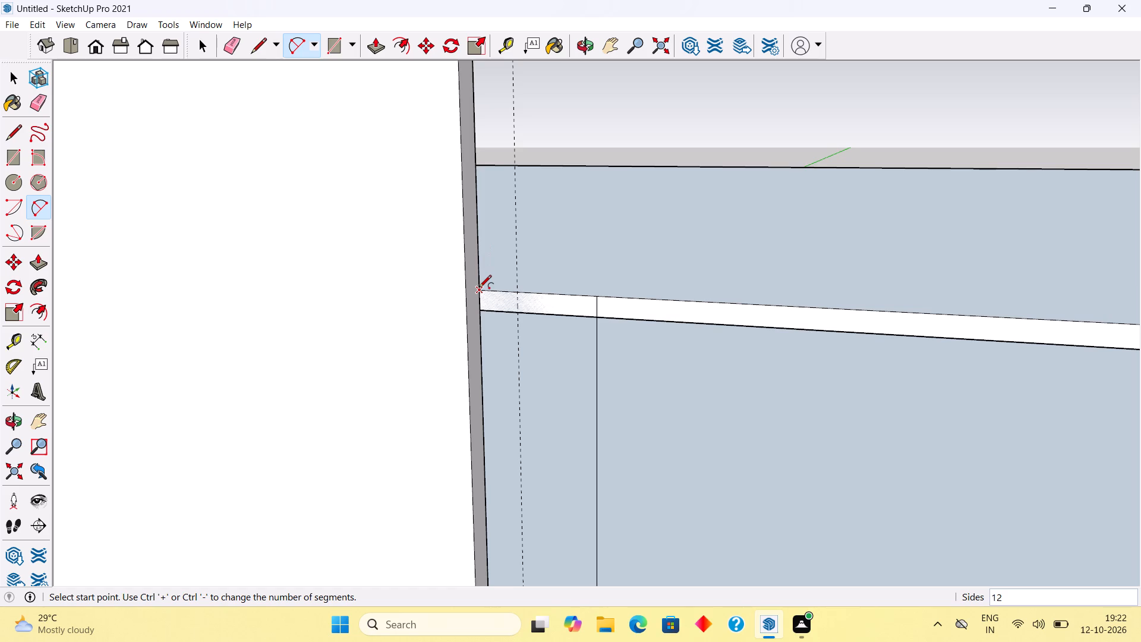
left_click(481, 248)
double_click(554, 168)
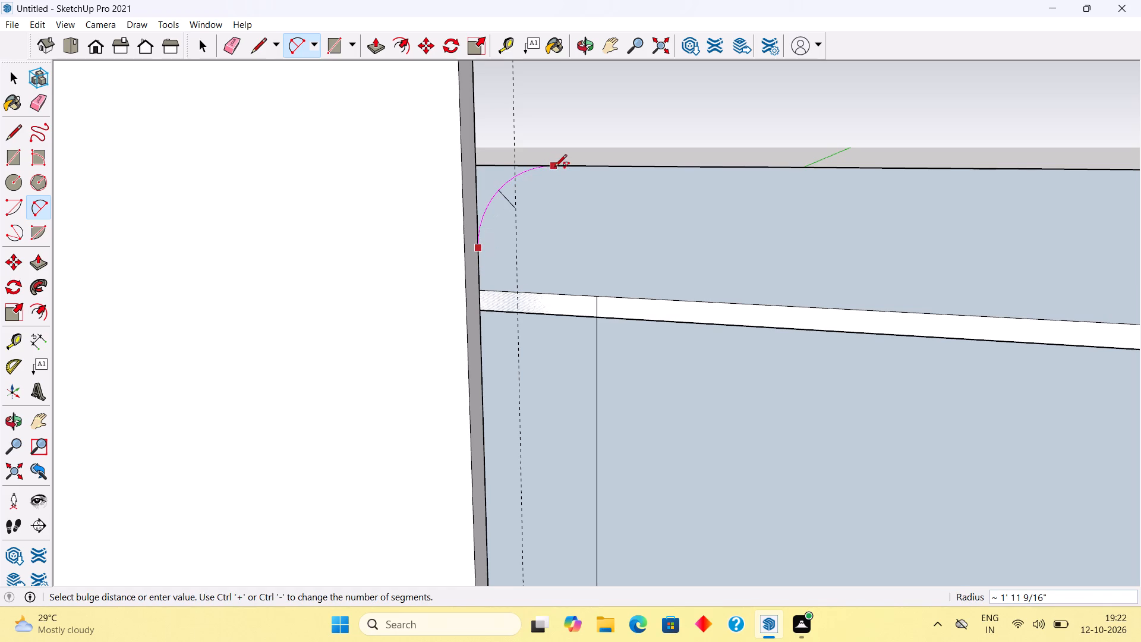
key("space")
scroll(535, 219, "down", 3)
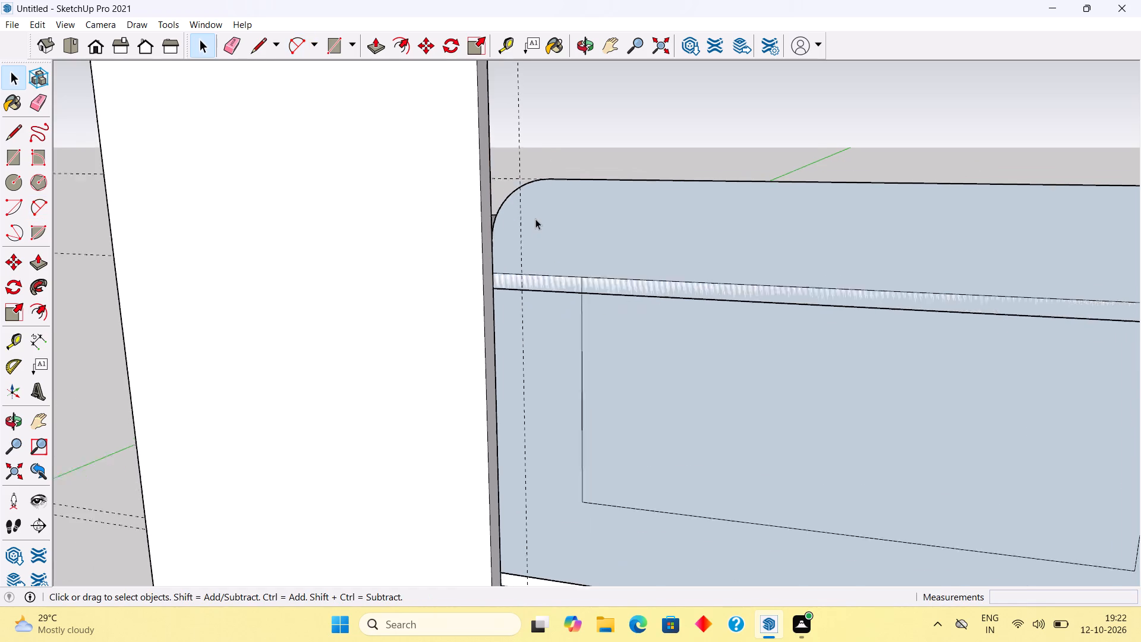
Delete the guide line running along the roof slab's upper front edge.
scroll(535, 219, "down", 2)
middle_click_drag(557, 269, 655, 280)
scroll(626, 283, "up", 4)
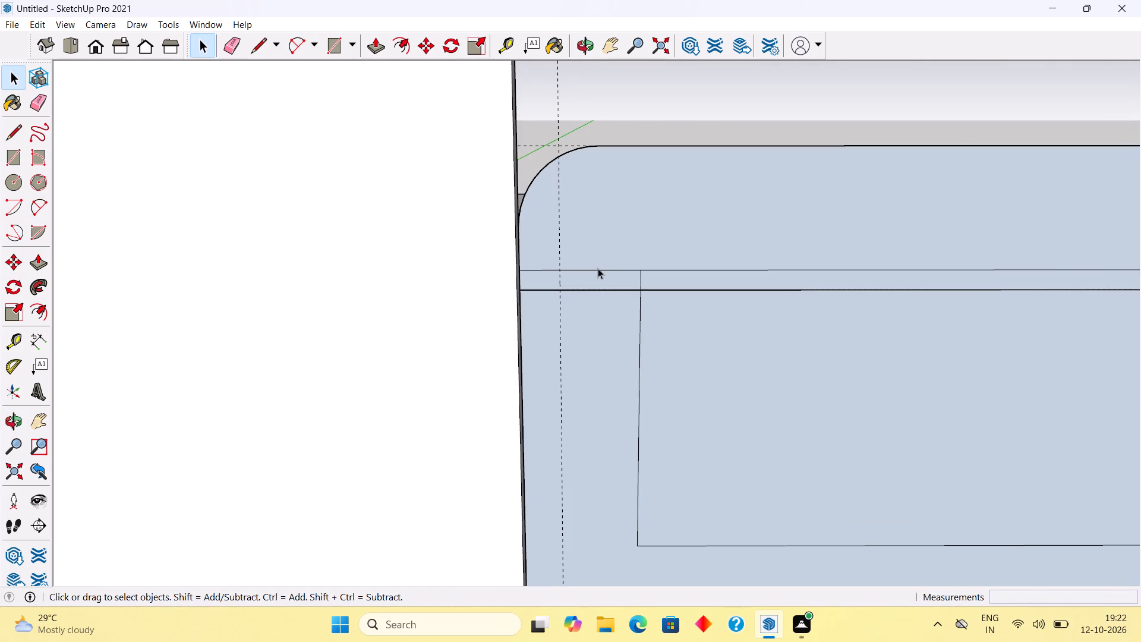
left_click(598, 268)
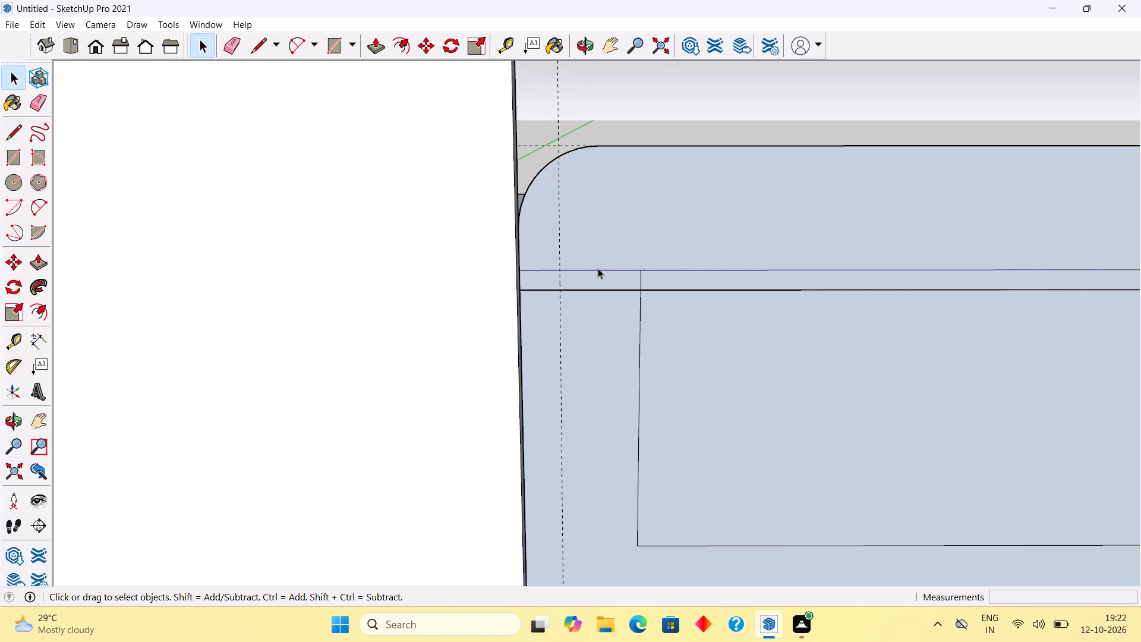
key("Delete")
Open the roof slab group and push its front face back 2" behind the front rectangle.
left_click(598, 268)
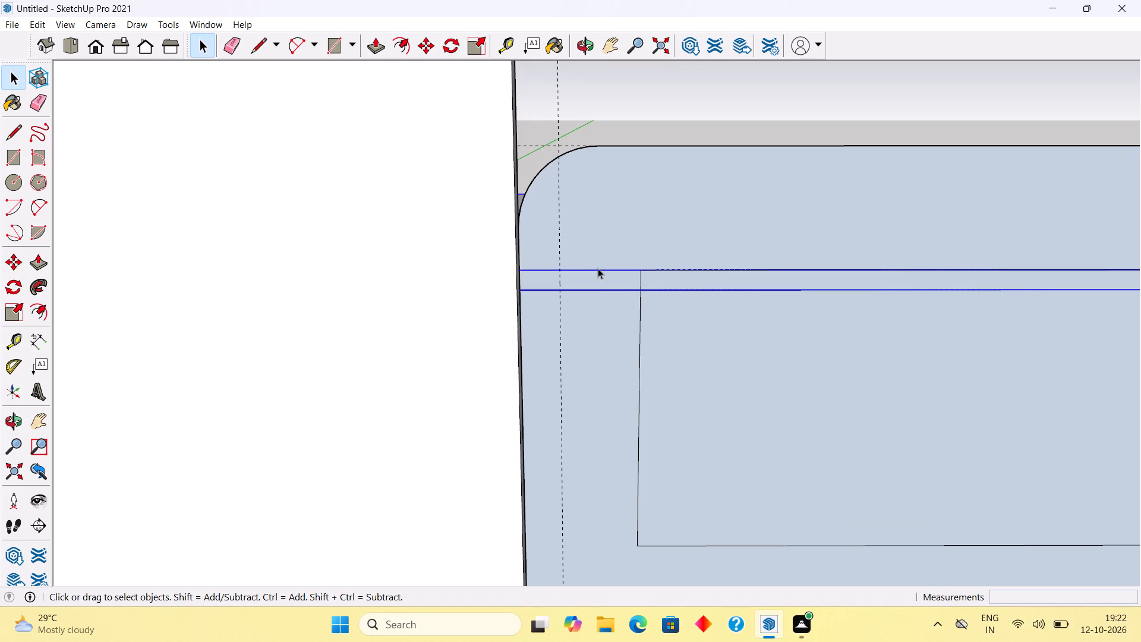
double_click(600, 269)
left_click(600, 269)
left_click(600, 269)
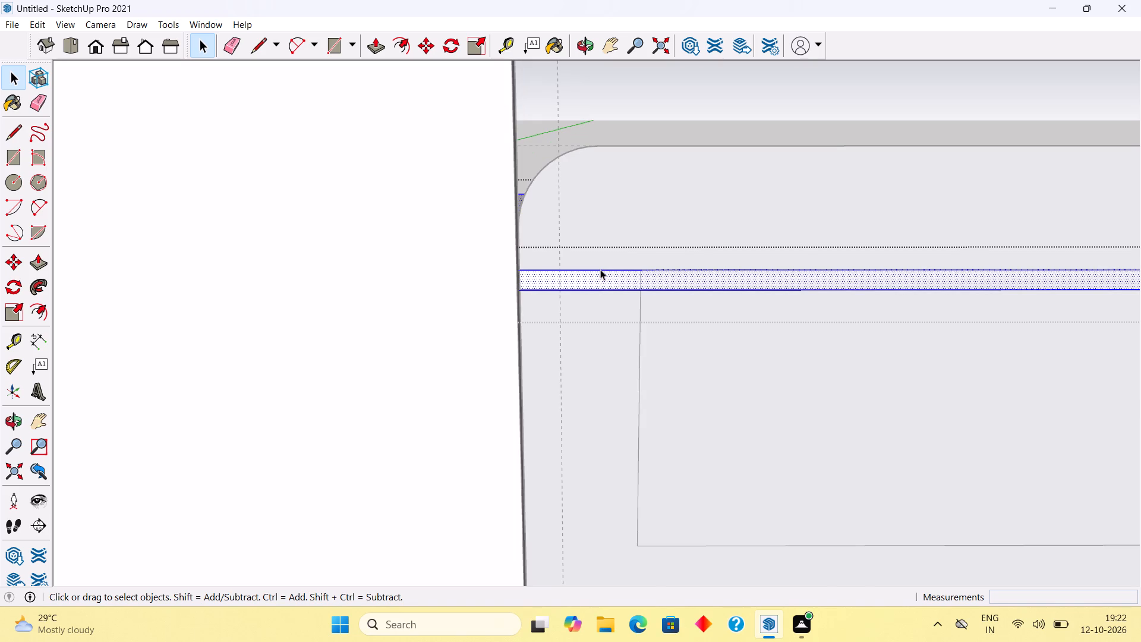
scroll(600, 269, "down", 4)
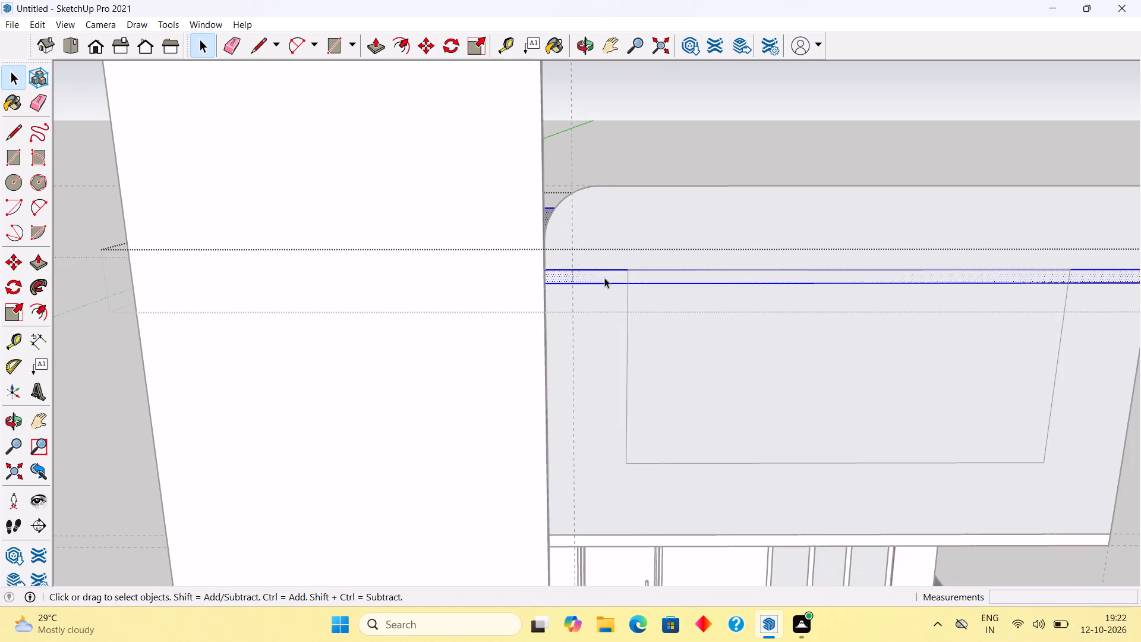
key("p")
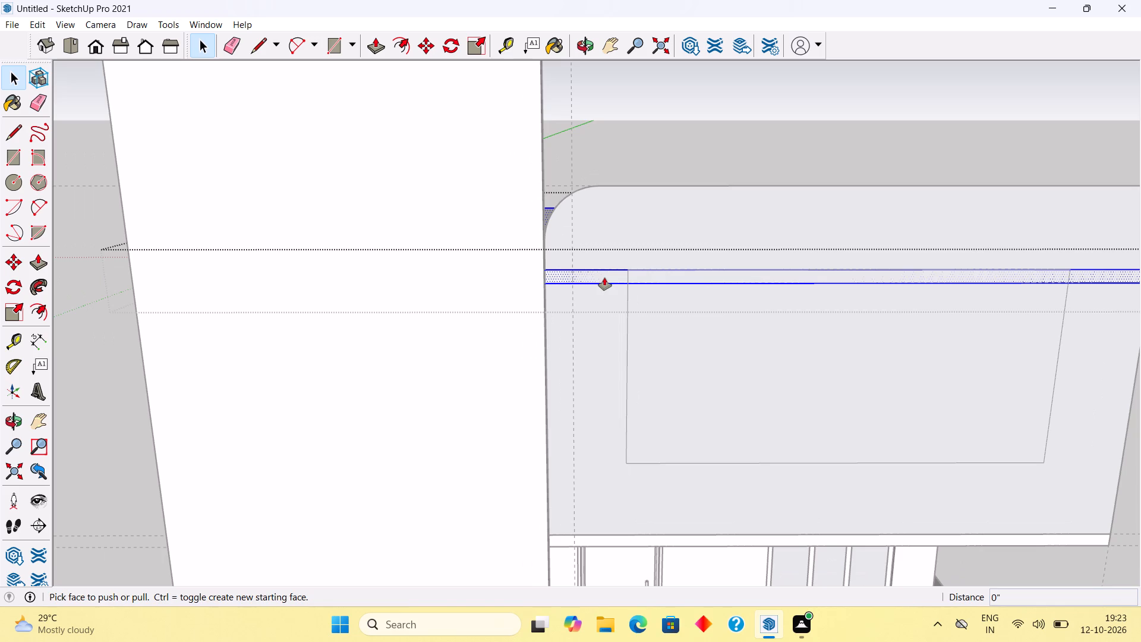
left_click(605, 276)
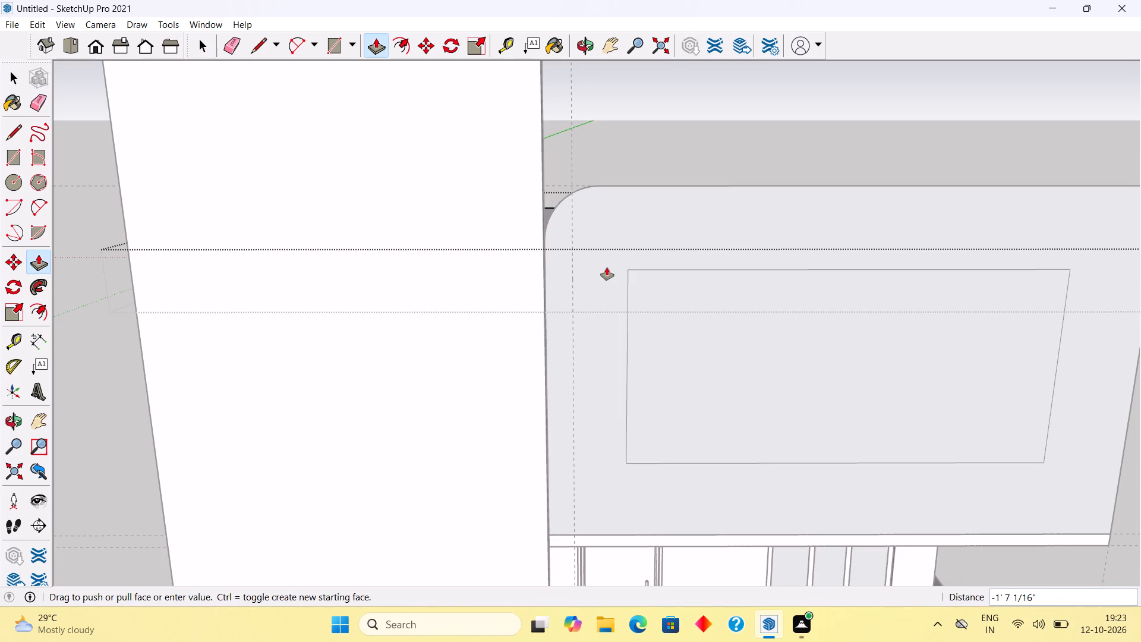
type("2\"")
key("Return")
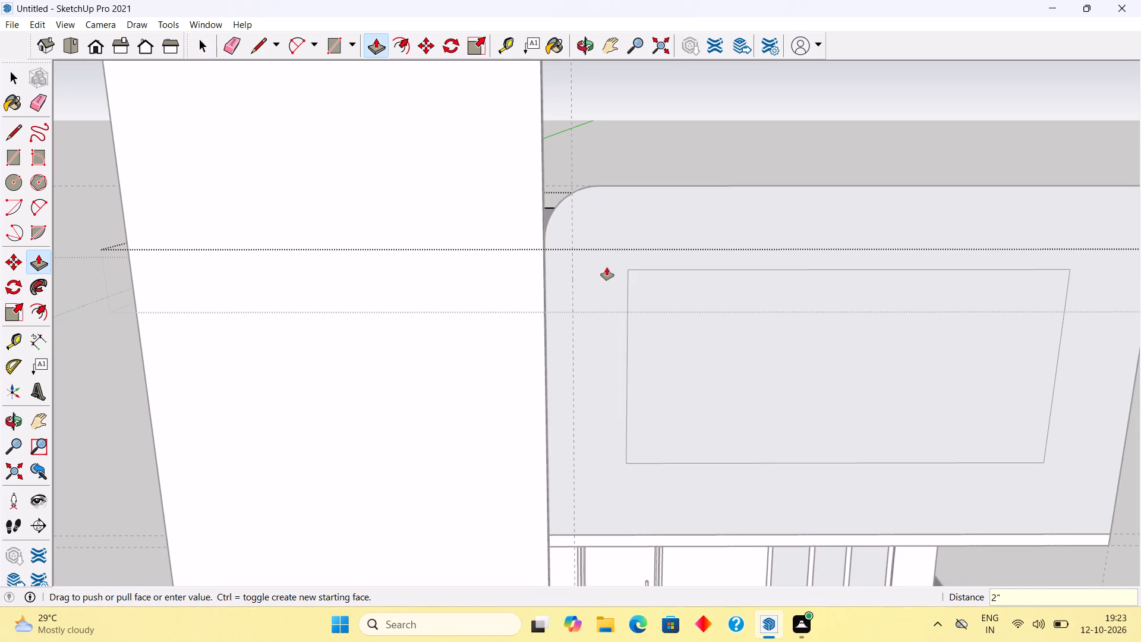
key("space")
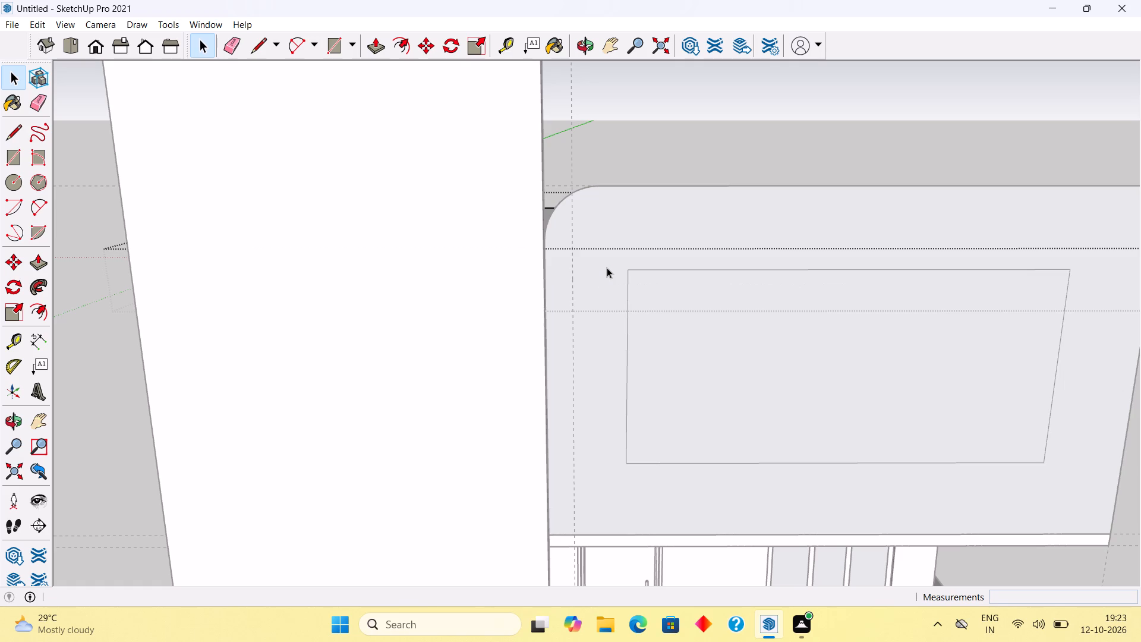
left_click(679, 120)
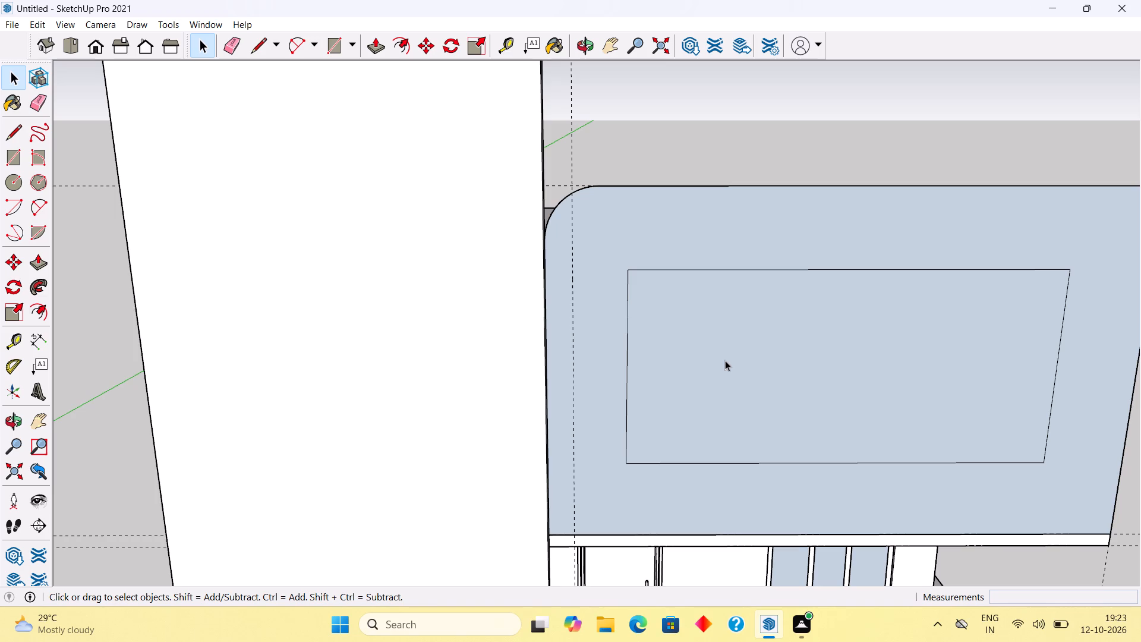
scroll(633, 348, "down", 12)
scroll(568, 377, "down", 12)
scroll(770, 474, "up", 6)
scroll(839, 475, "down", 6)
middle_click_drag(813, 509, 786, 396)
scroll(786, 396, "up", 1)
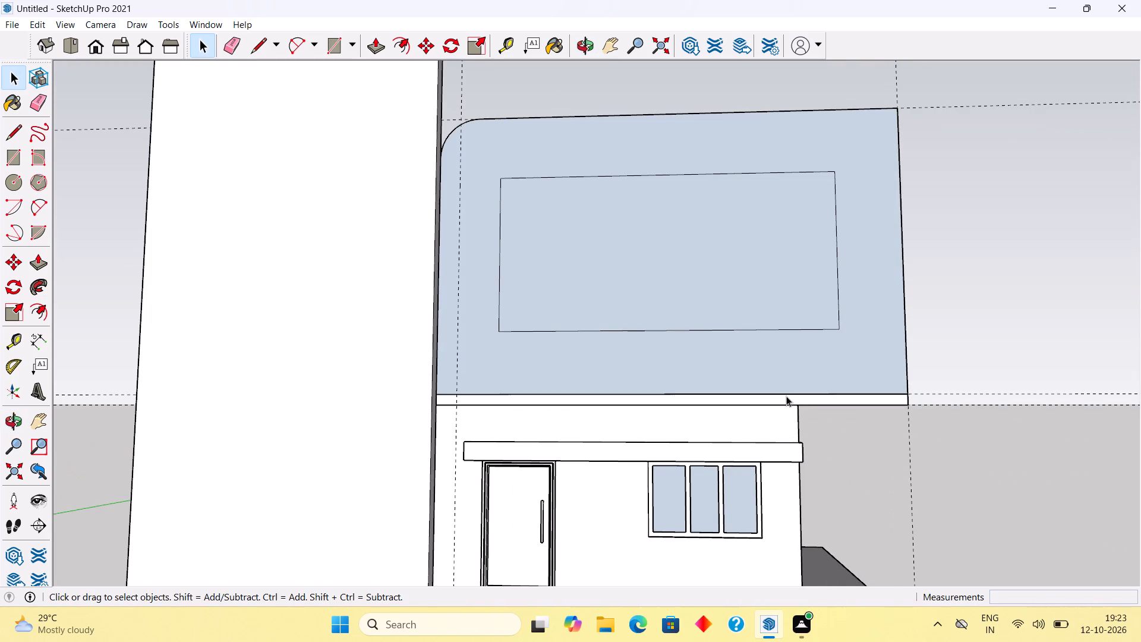
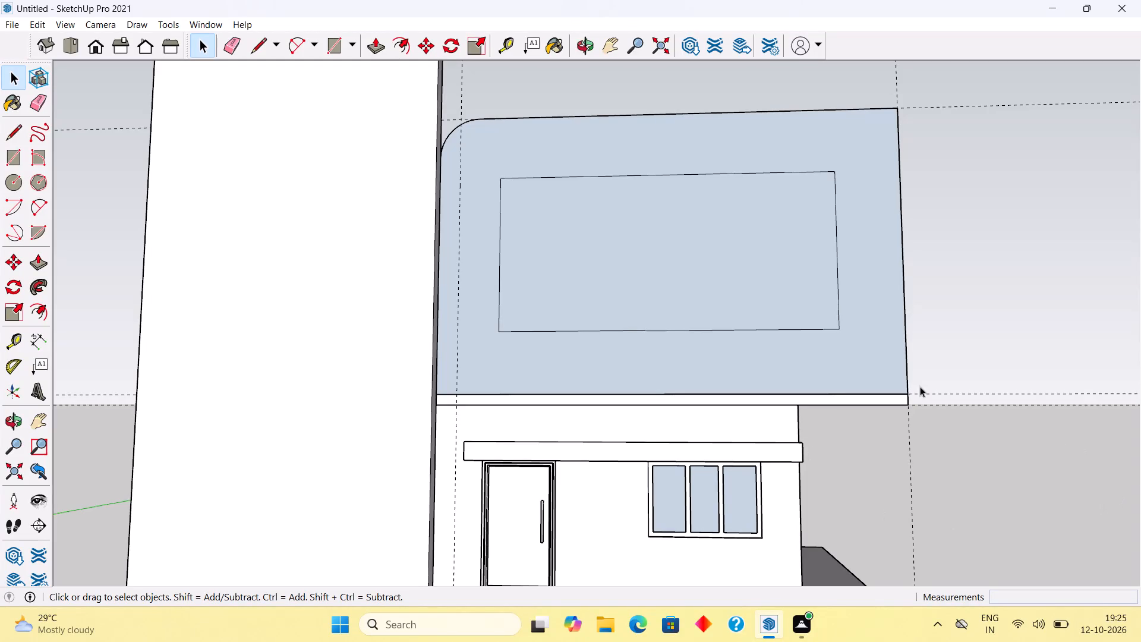
Draw a horizontal line from the inner rectangle's upper corner nearest the tall wall out to the vertical guide.
middle_click_drag(524, 288, 528, 379)
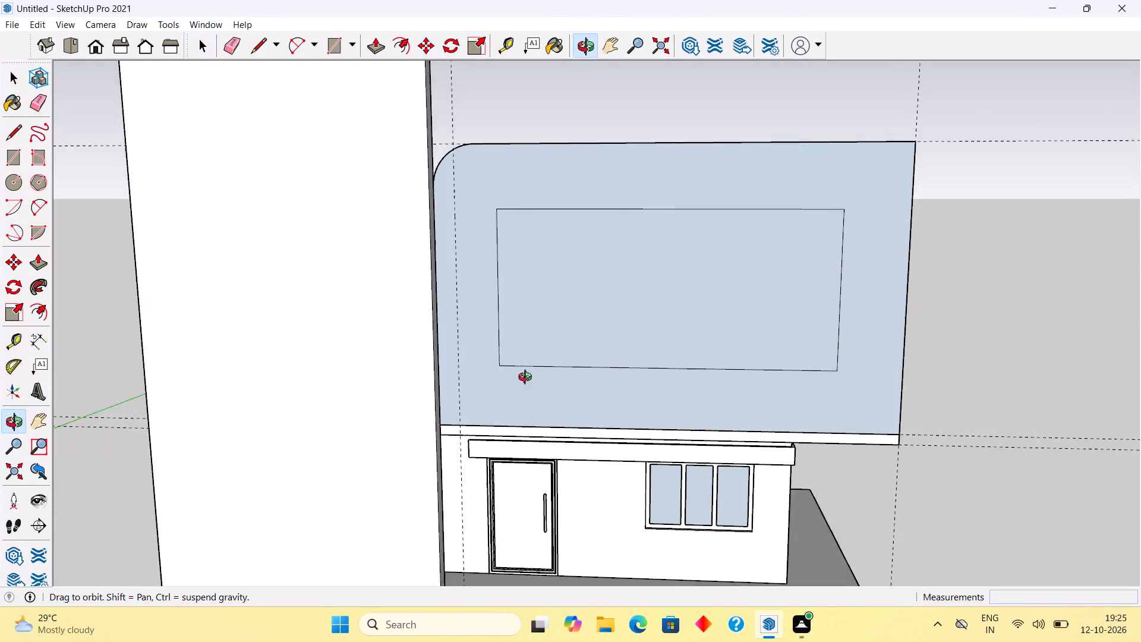
middle_click_drag(528, 379, 599, 438)
middle_click_drag(553, 371, 466, 443)
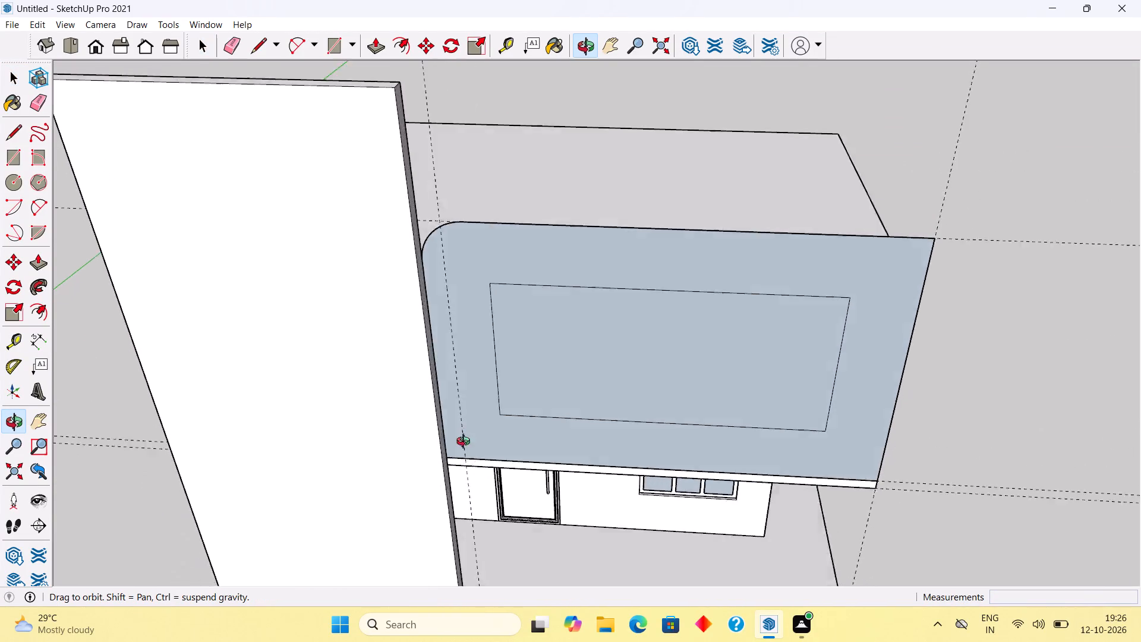
middle_click_drag(466, 443, 12, 377)
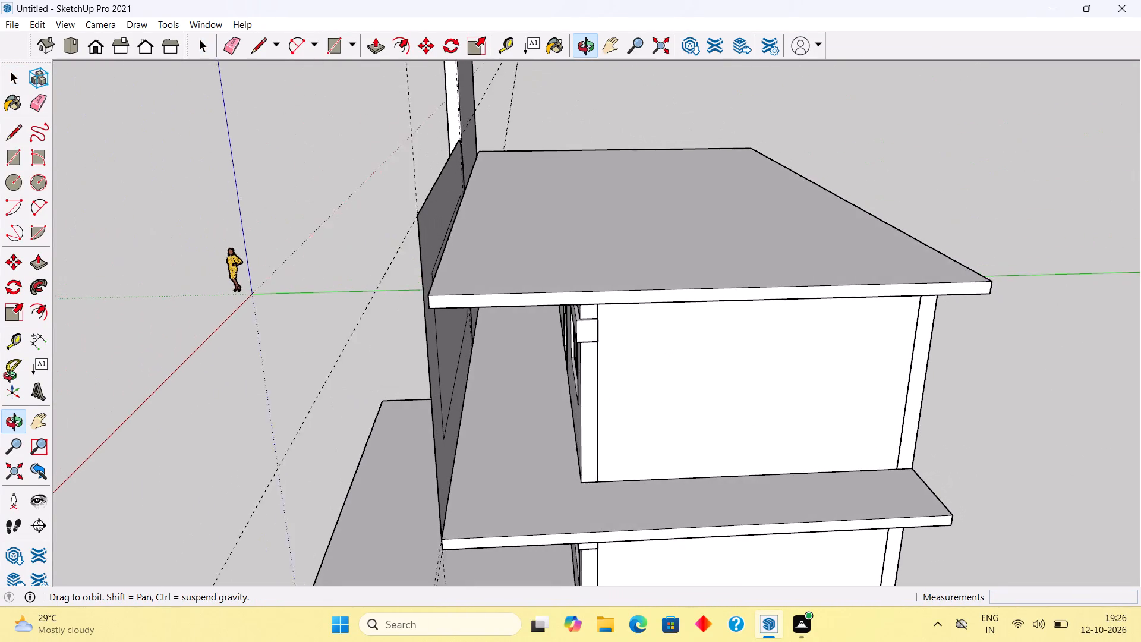
middle_click_drag(12, 377, 512, 347)
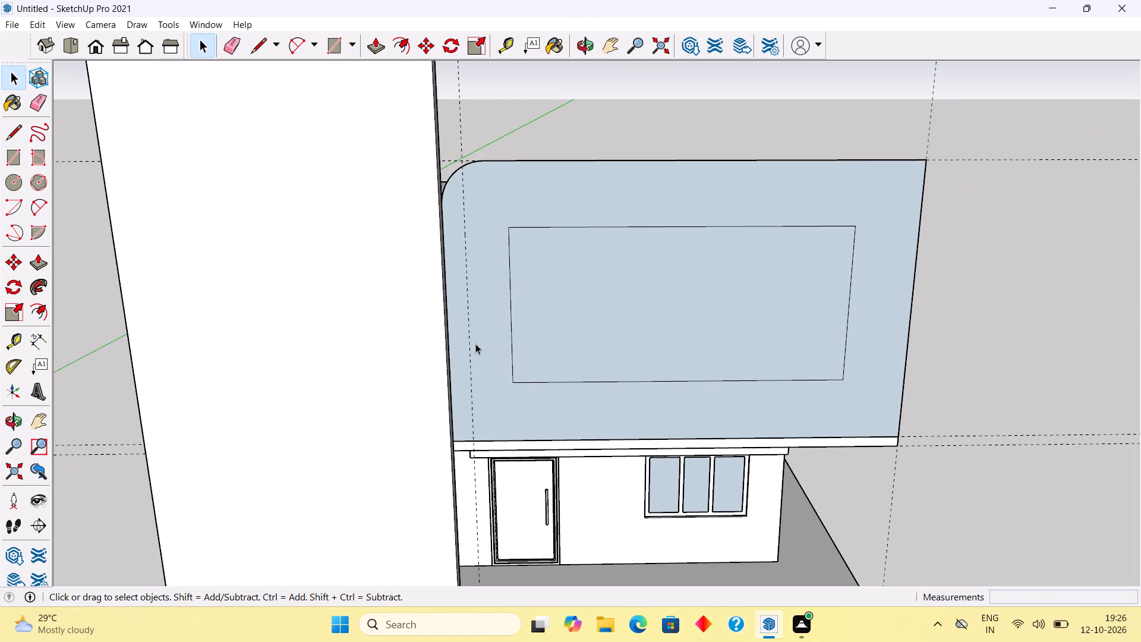
key("l")
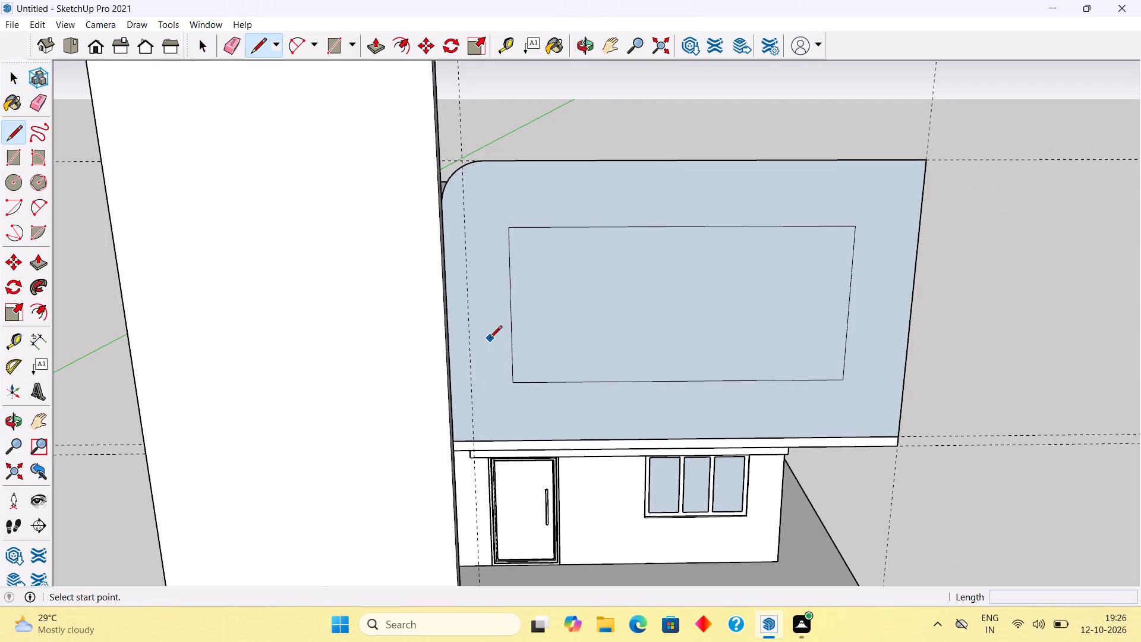
left_click(515, 231)
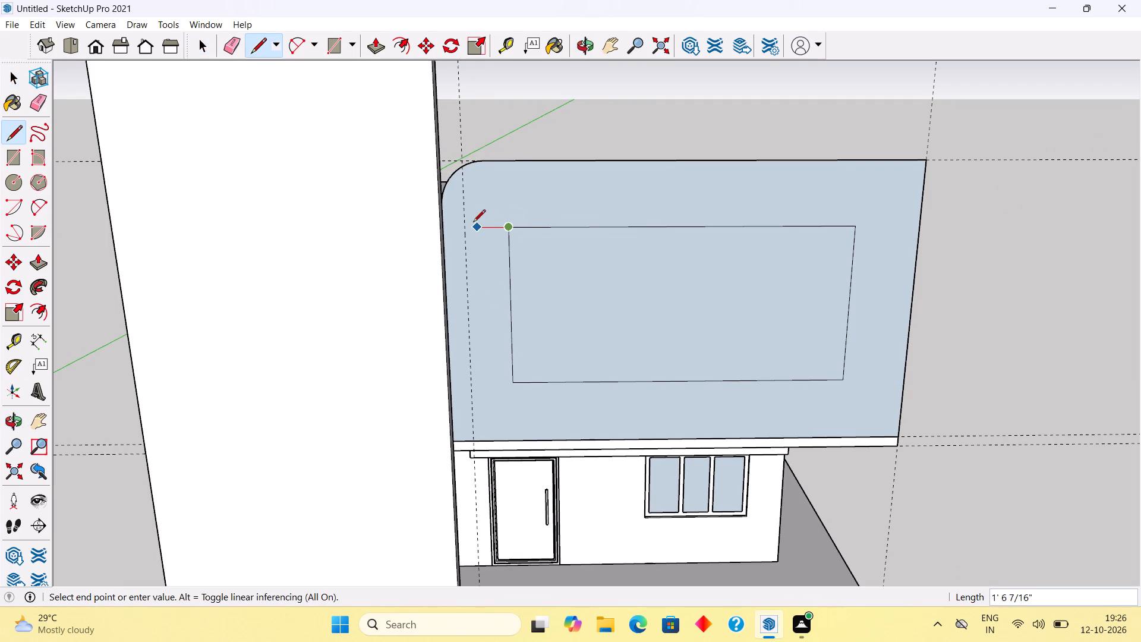
left_click(464, 229)
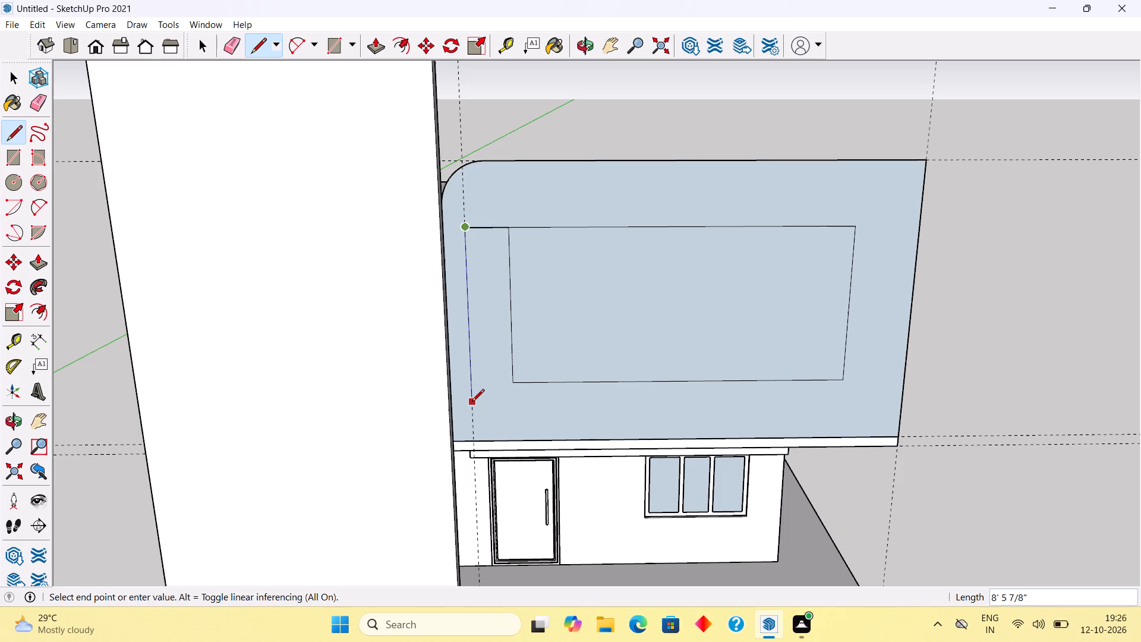
key("space")
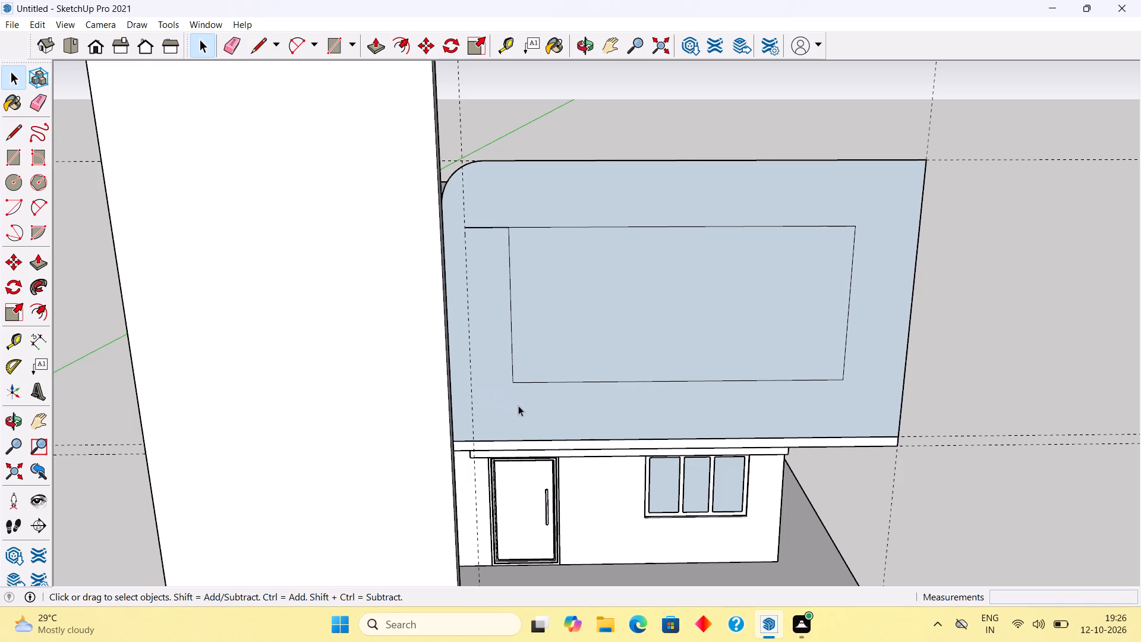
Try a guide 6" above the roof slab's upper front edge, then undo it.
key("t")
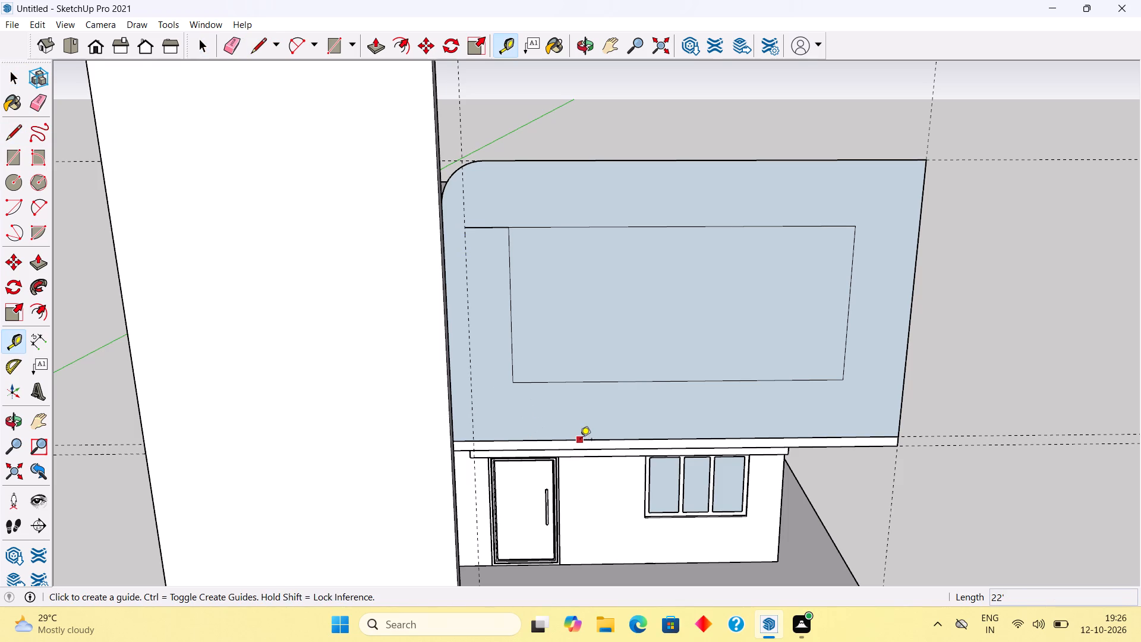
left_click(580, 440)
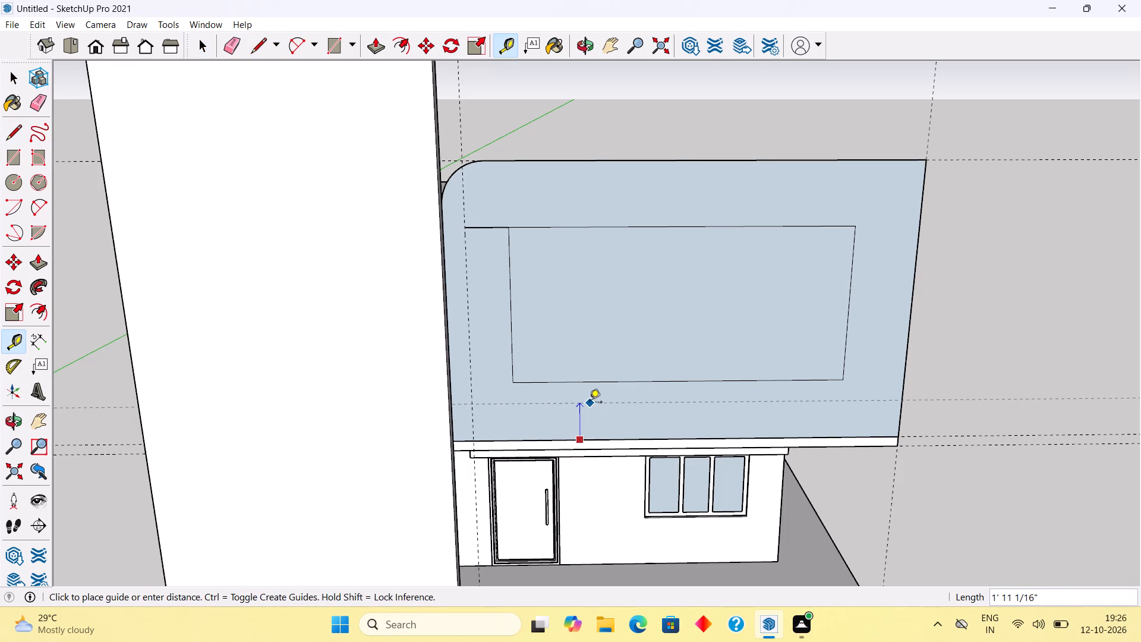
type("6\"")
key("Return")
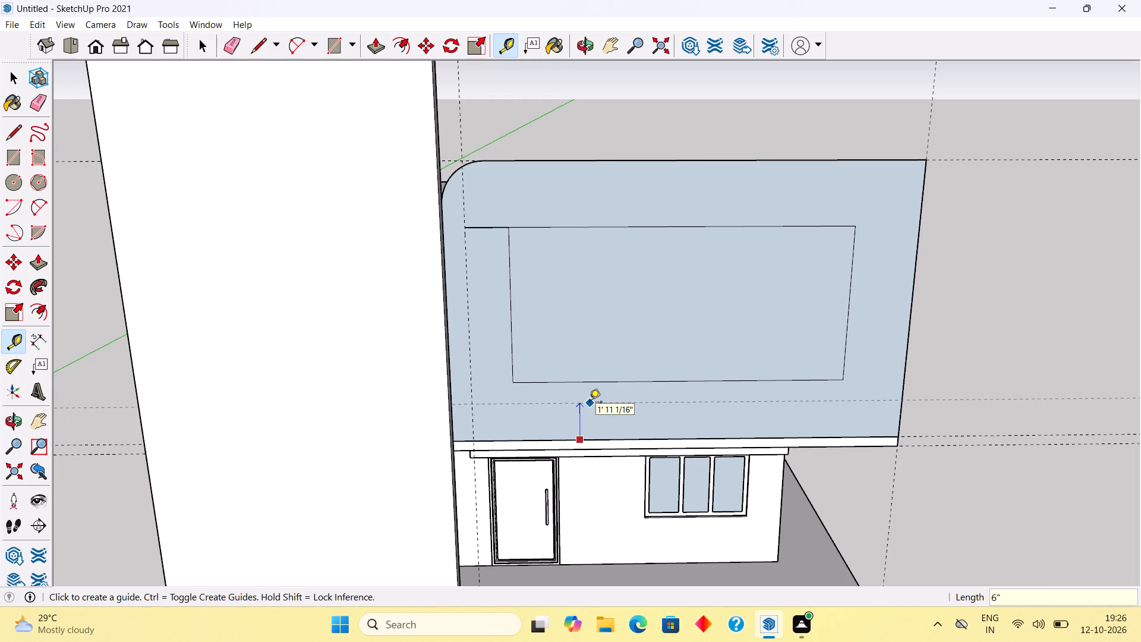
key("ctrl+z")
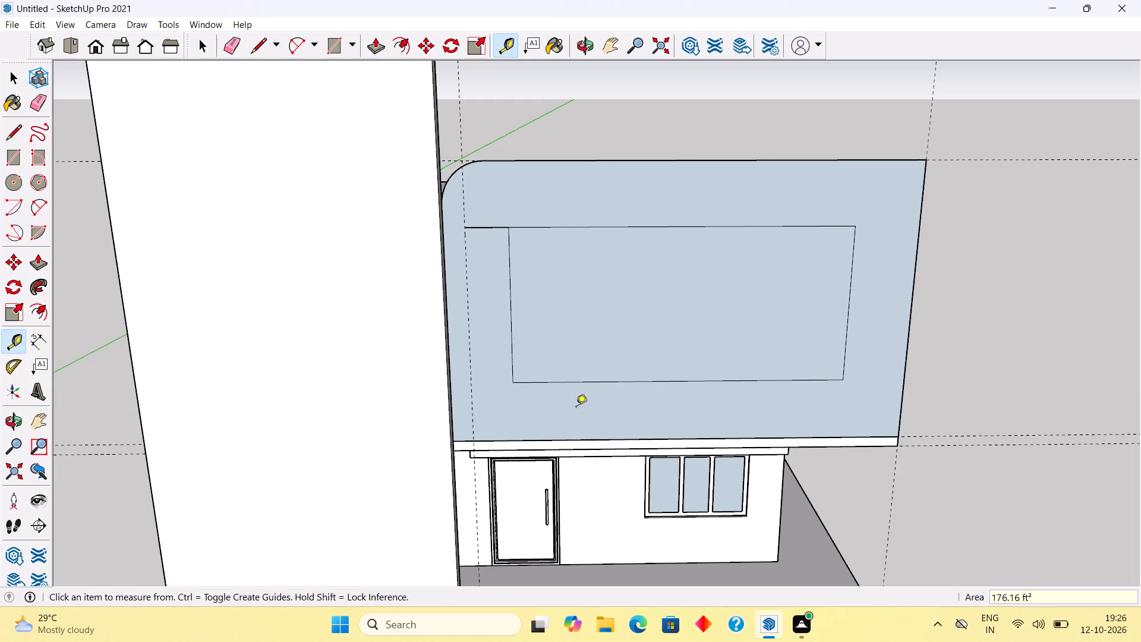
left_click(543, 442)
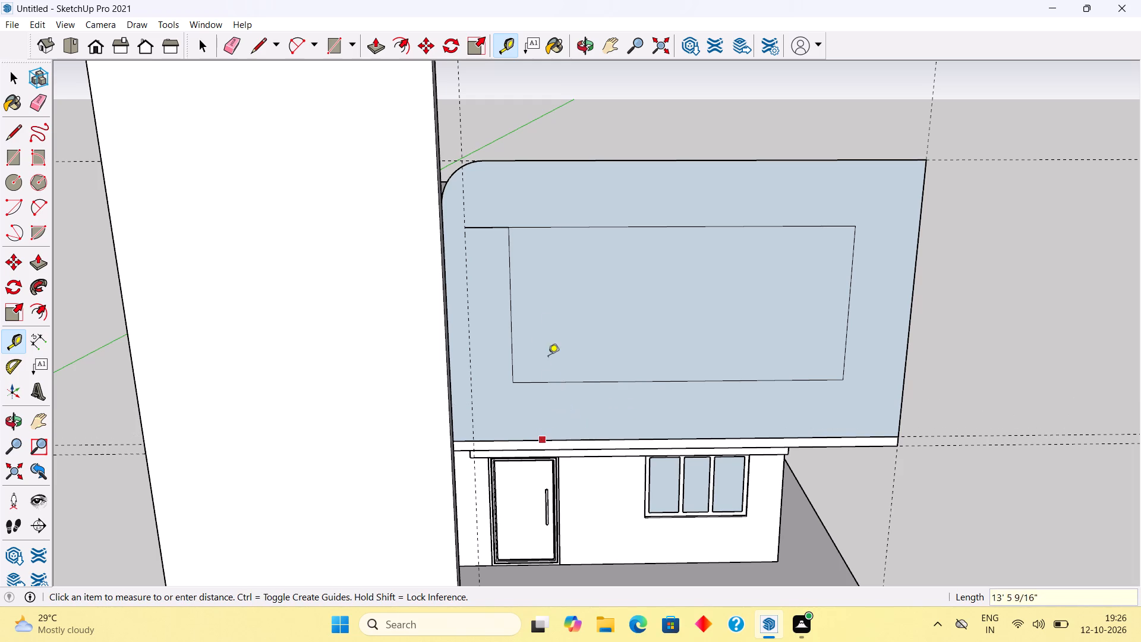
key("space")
Place a horizontal guide 8" above the roof slab's upper front edge.
type("t")
left_click(500, 442)
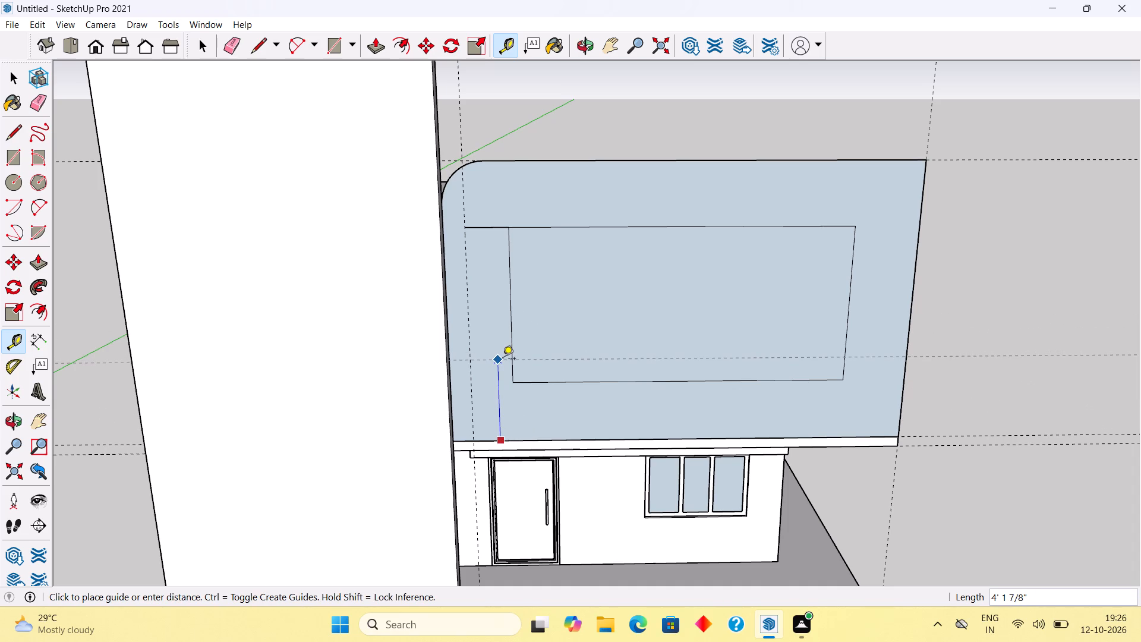
type("8\"")
key("Return")
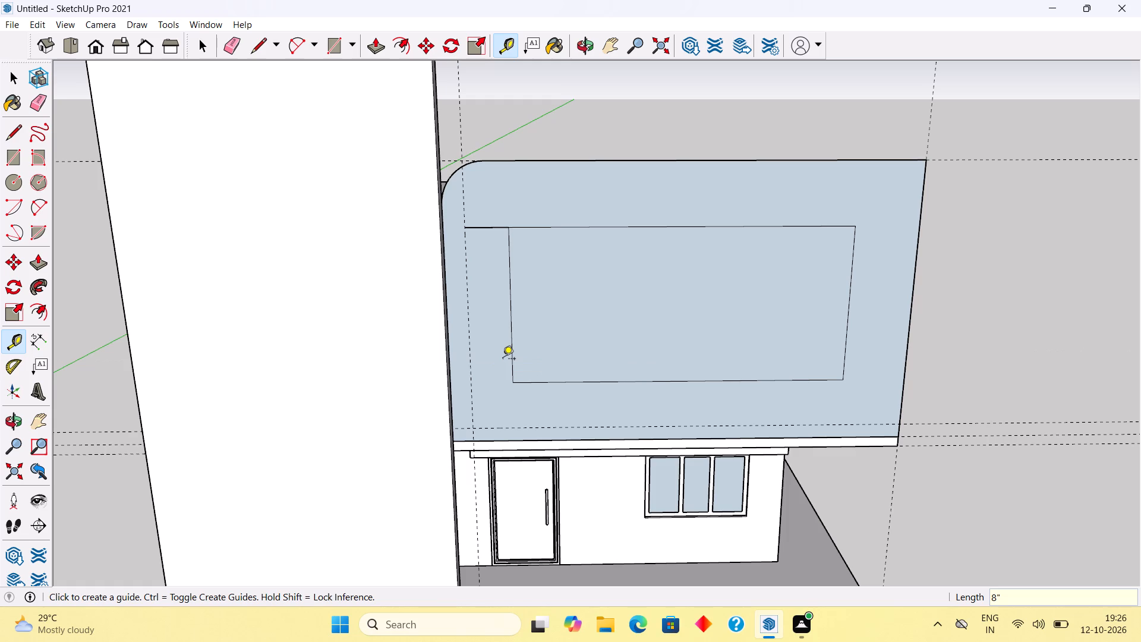
Draw a line about 7'4" down the vertical guide, ending in a tangent arc with about 6 3/4" bulge to the 8" guide.
key("l")
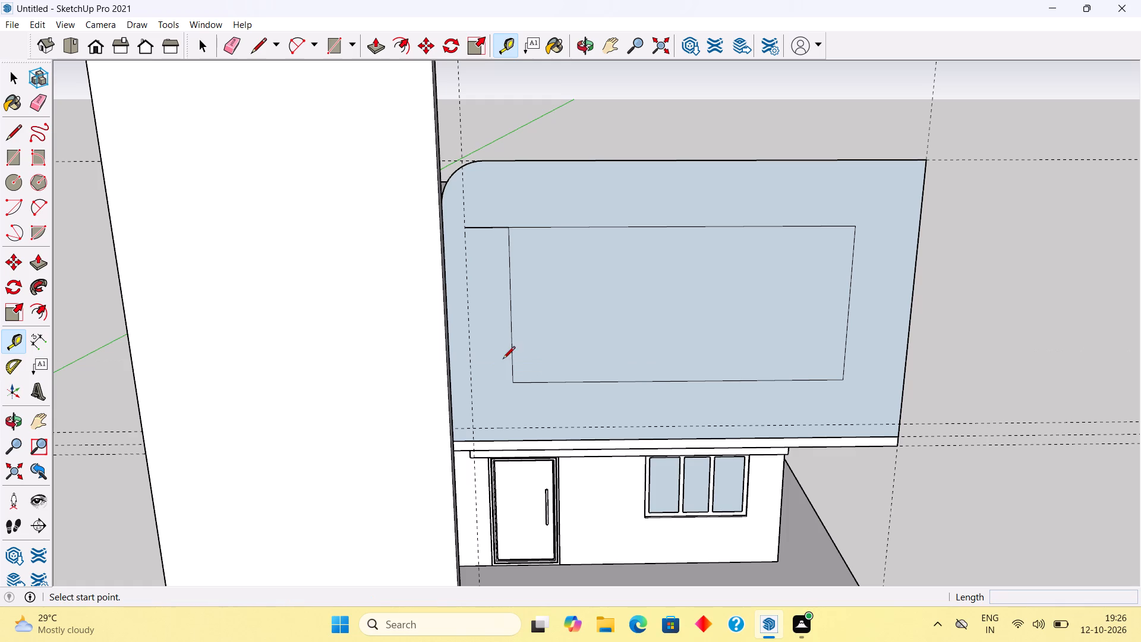
left_click(467, 228)
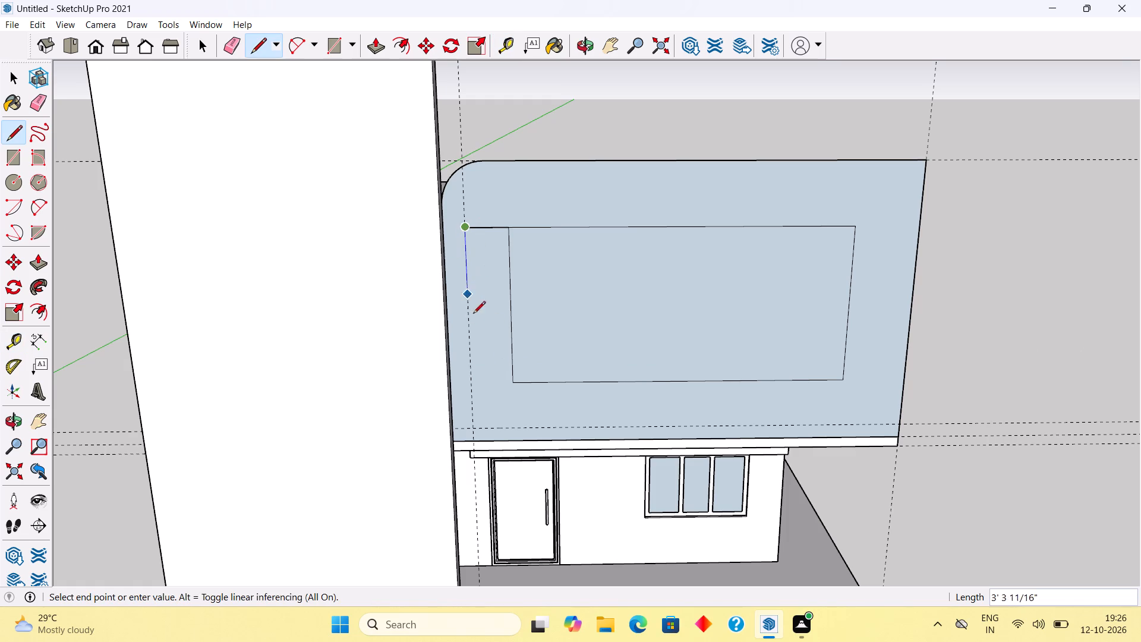
left_click(471, 381)
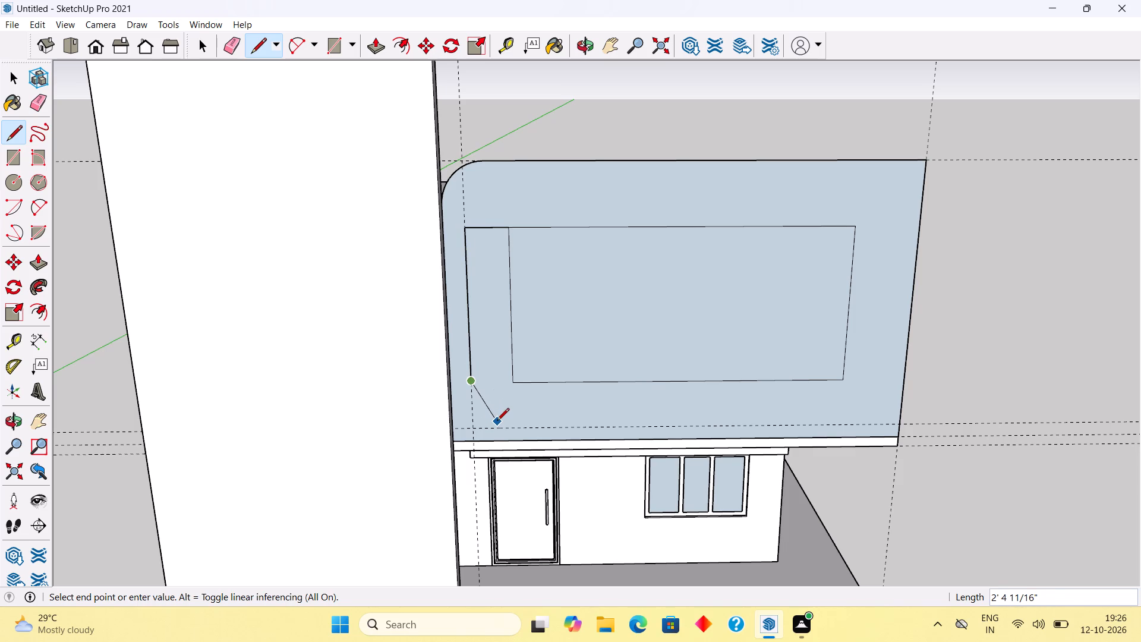
key("a")
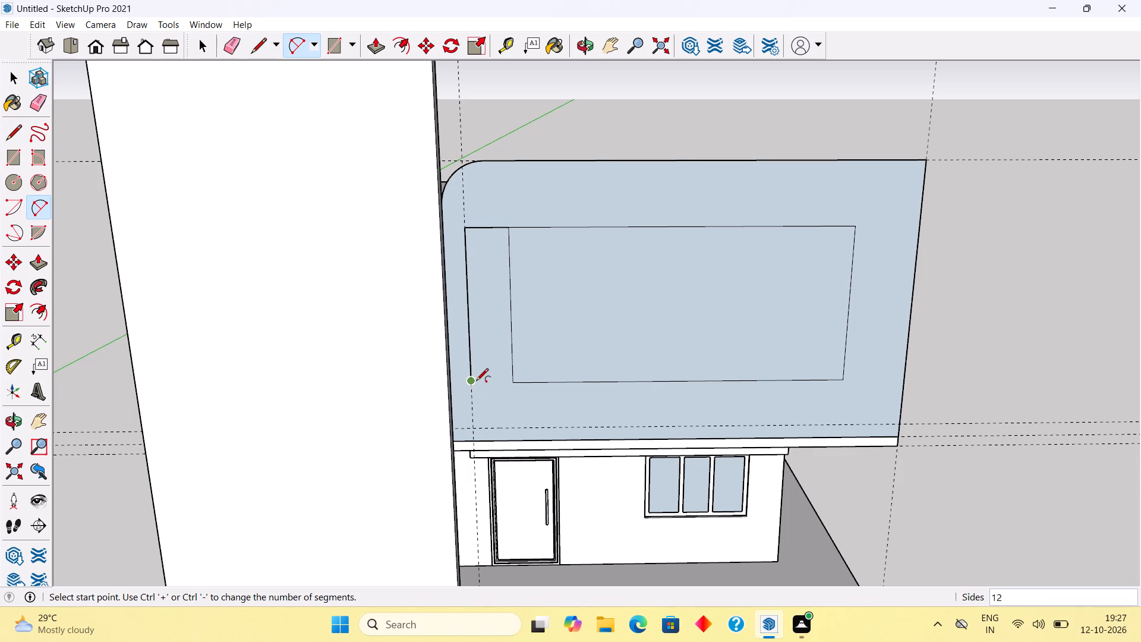
left_click(472, 381)
left_click(515, 430)
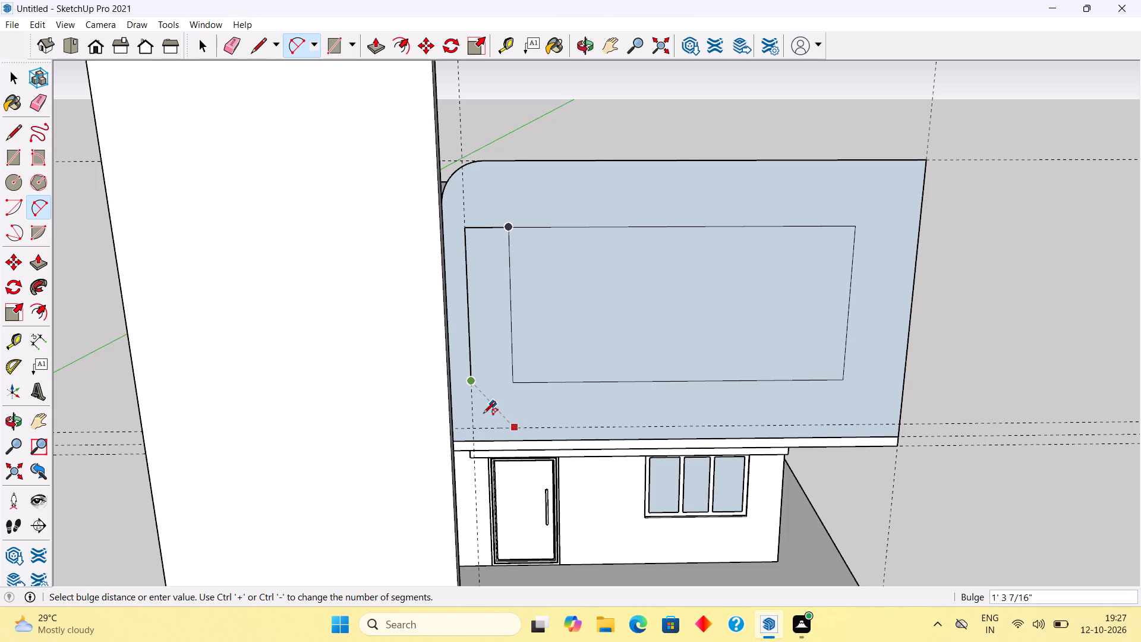
scroll(471, 421, "up", 6)
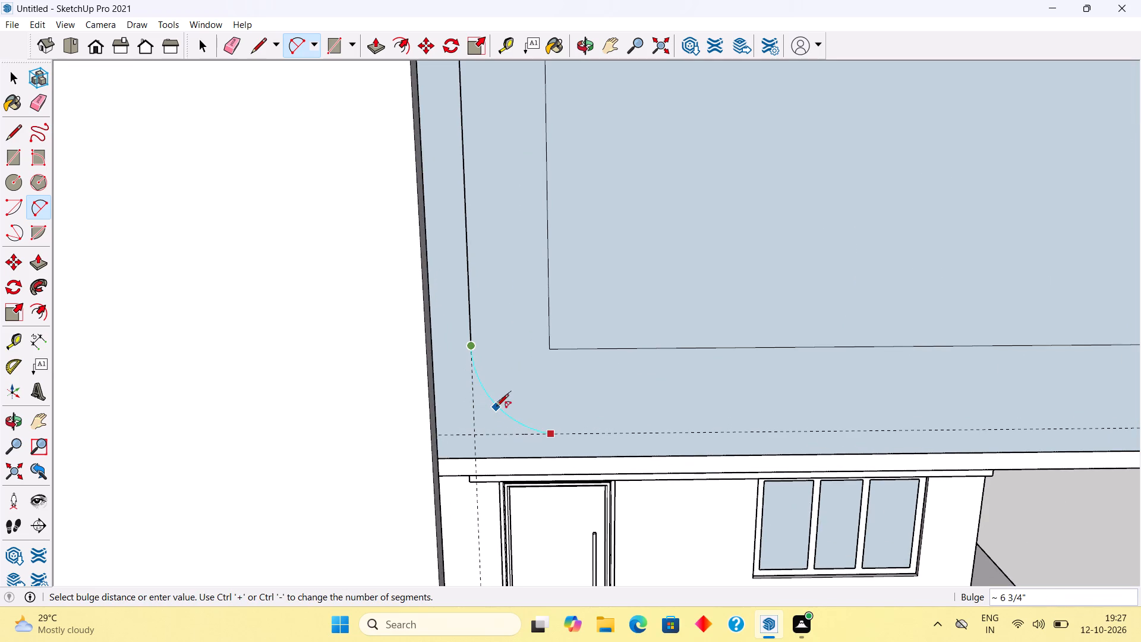
left_click(496, 407)
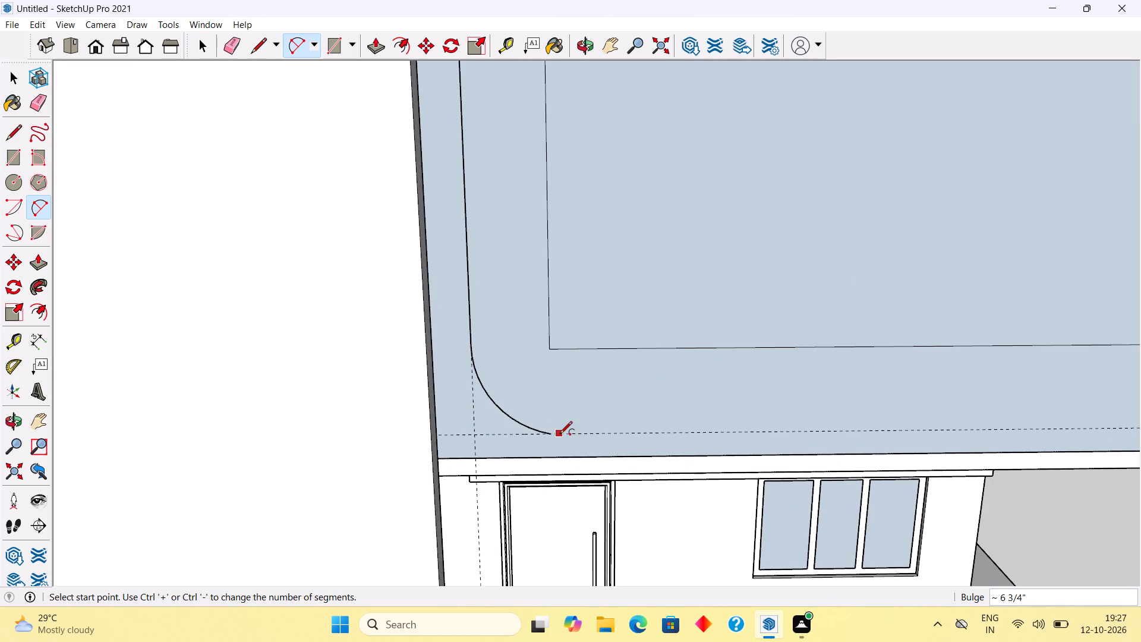
Continue from the arc's end with a line about 4'5" along the 8" guide and a slanted line about 1'3" down to the slab edge.
key("l")
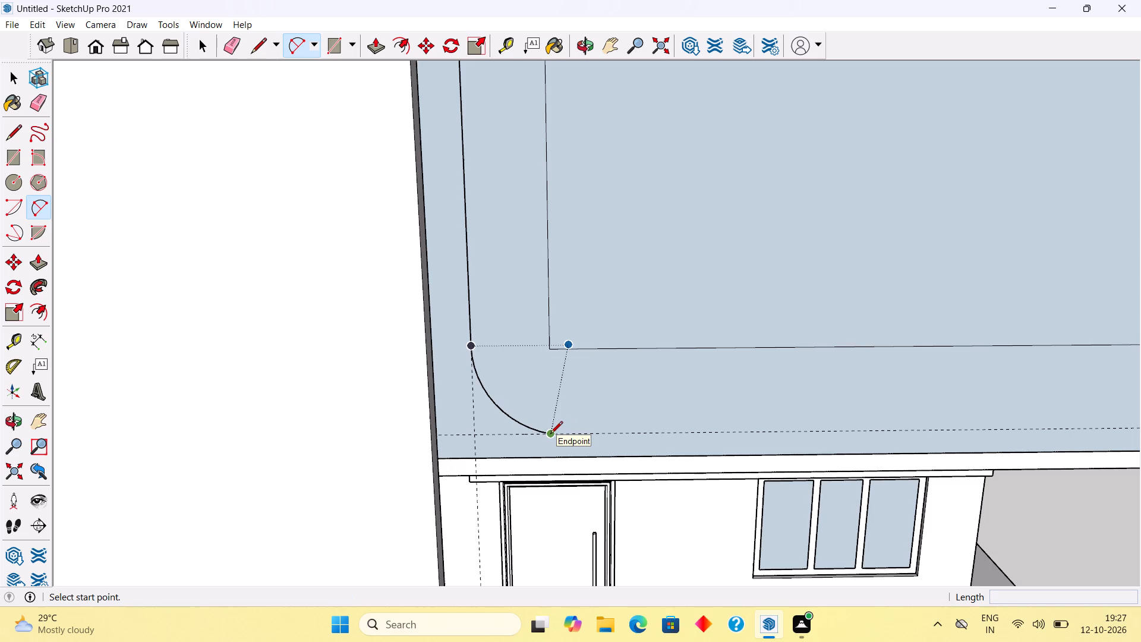
left_click(550, 436)
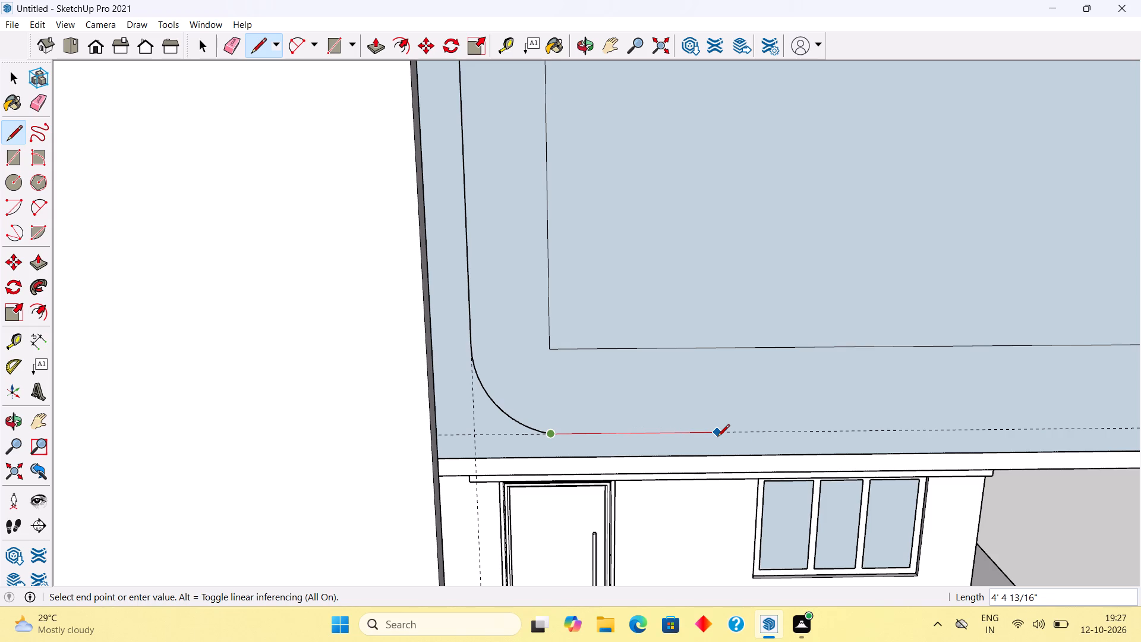
scroll(717, 438, "down", 6)
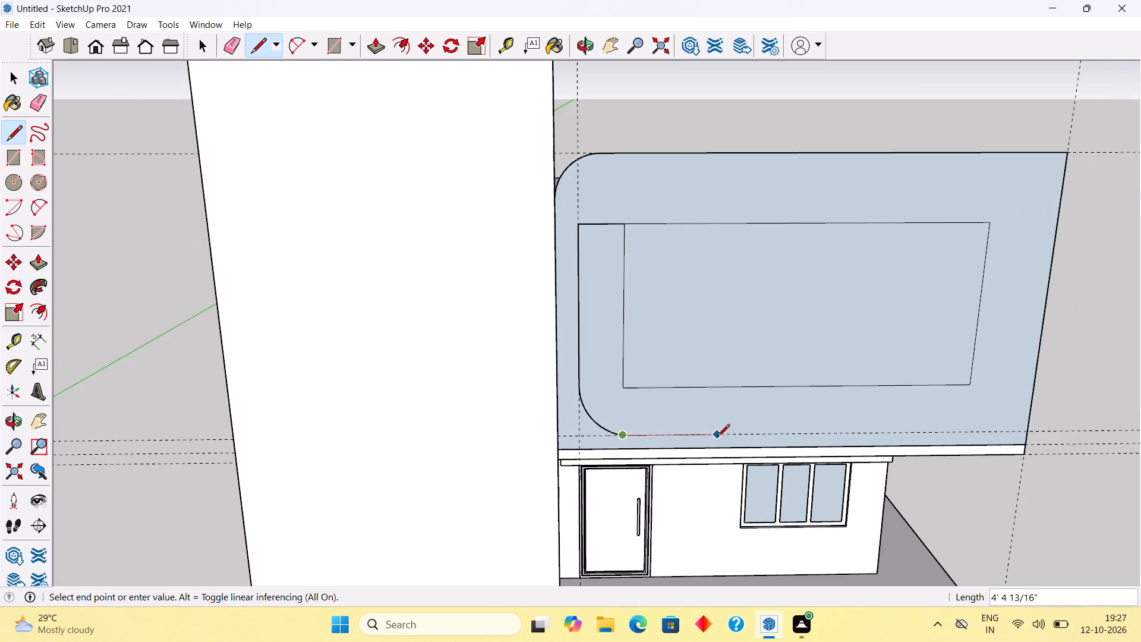
left_click(717, 438)
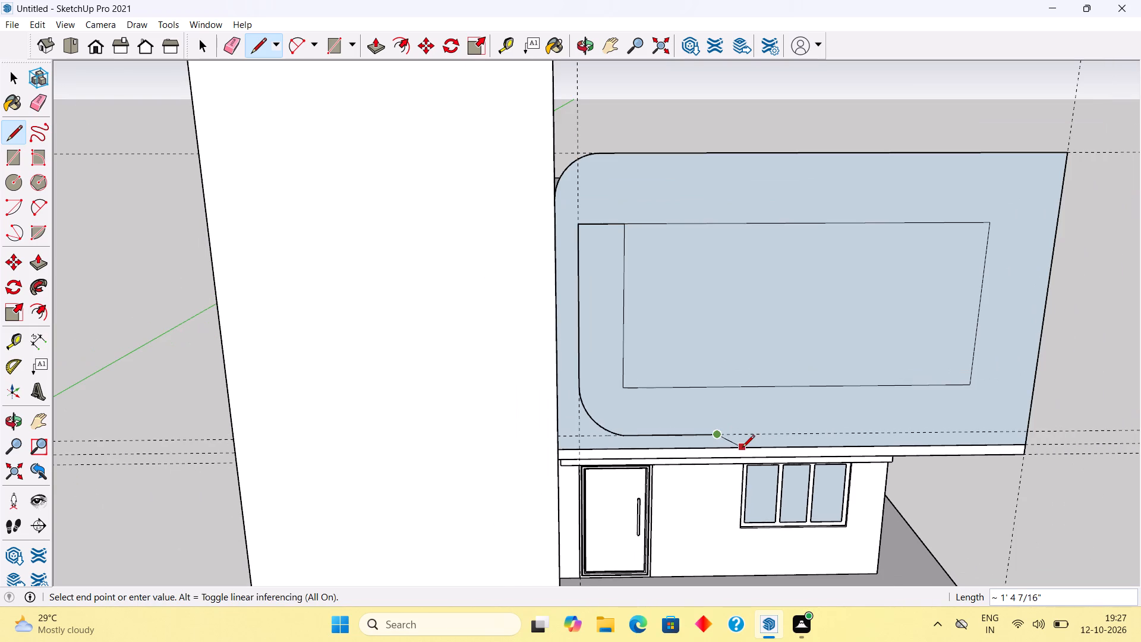
scroll(742, 448, "up", 12)
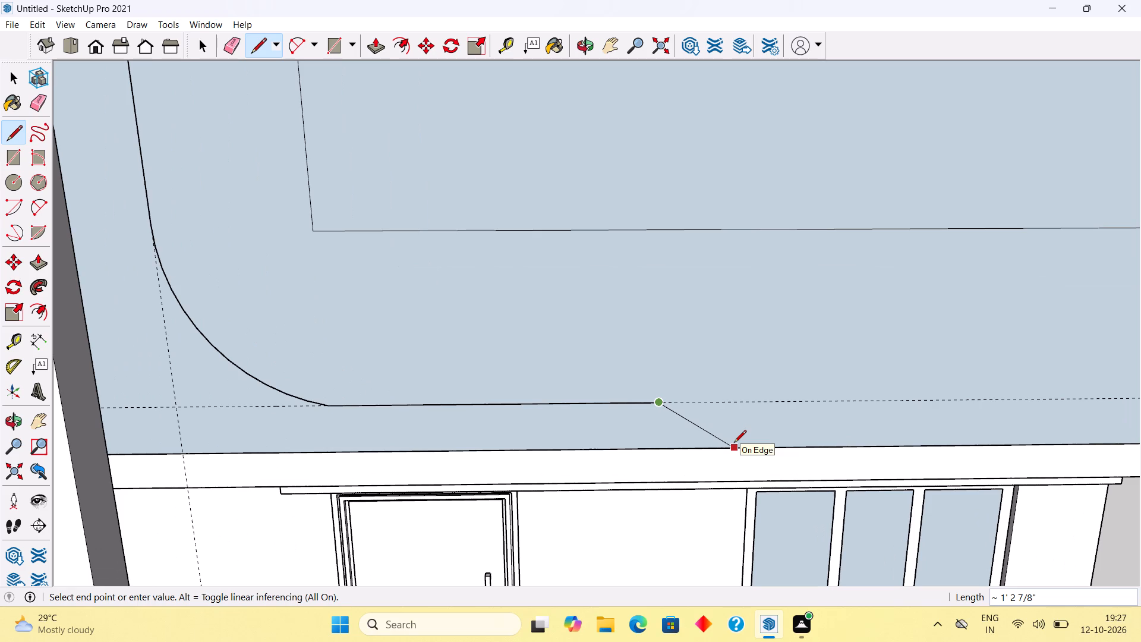
left_click(734, 443)
key("space")
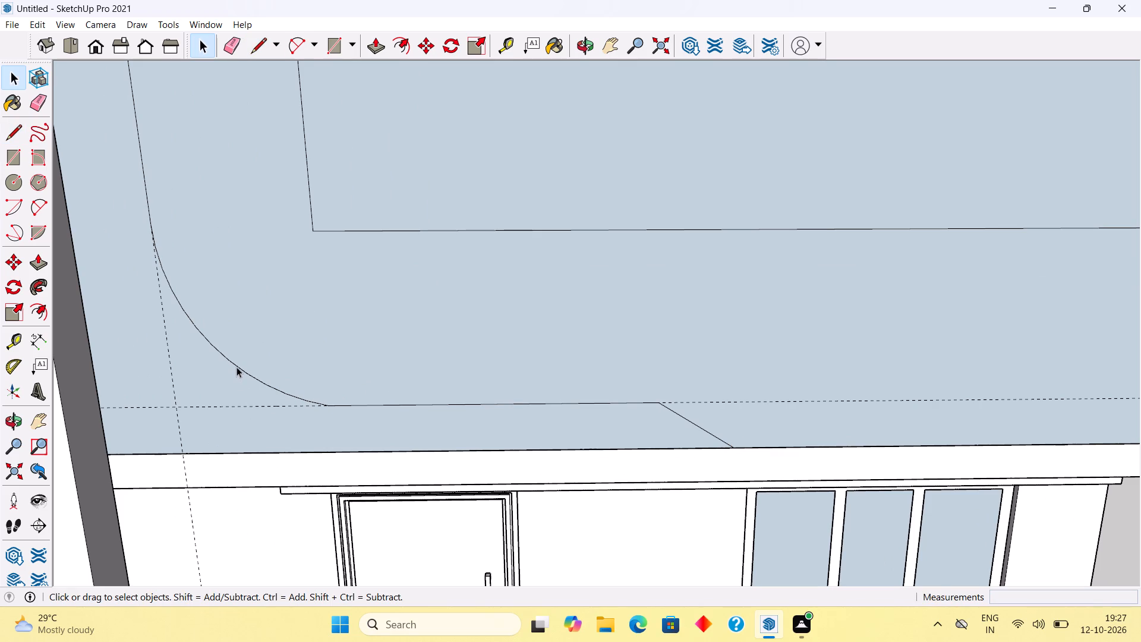
Delete the lower corner arc and redraw it between the vertical and horizontal lines with a bulge of about 6 3/4".
left_click(237, 367)
key("Delete")
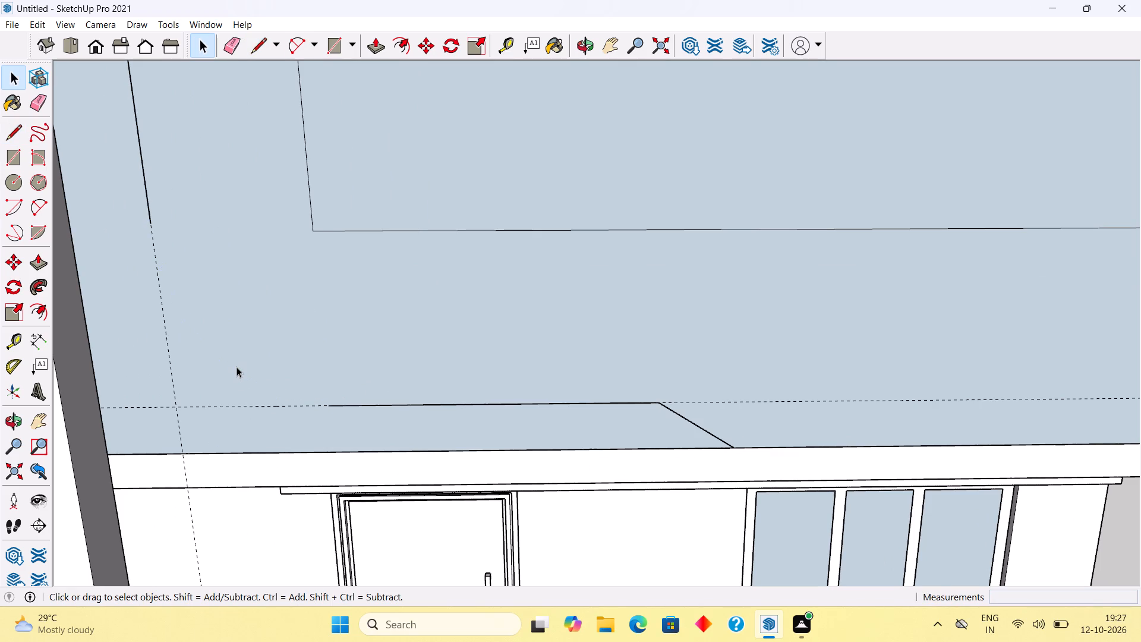
key("a")
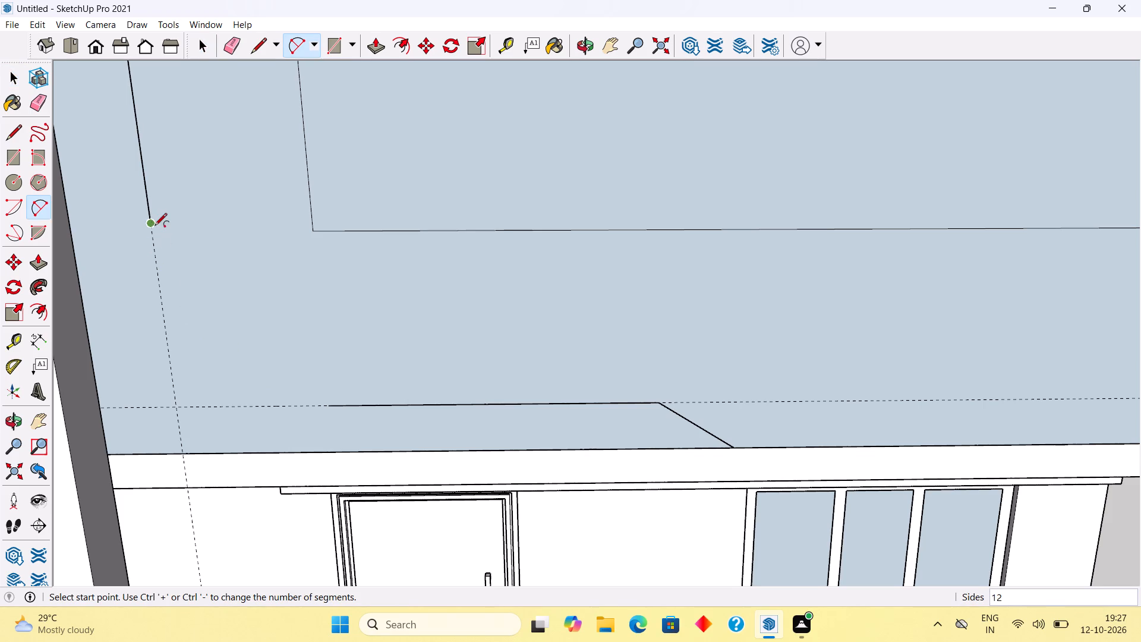
left_click(152, 223)
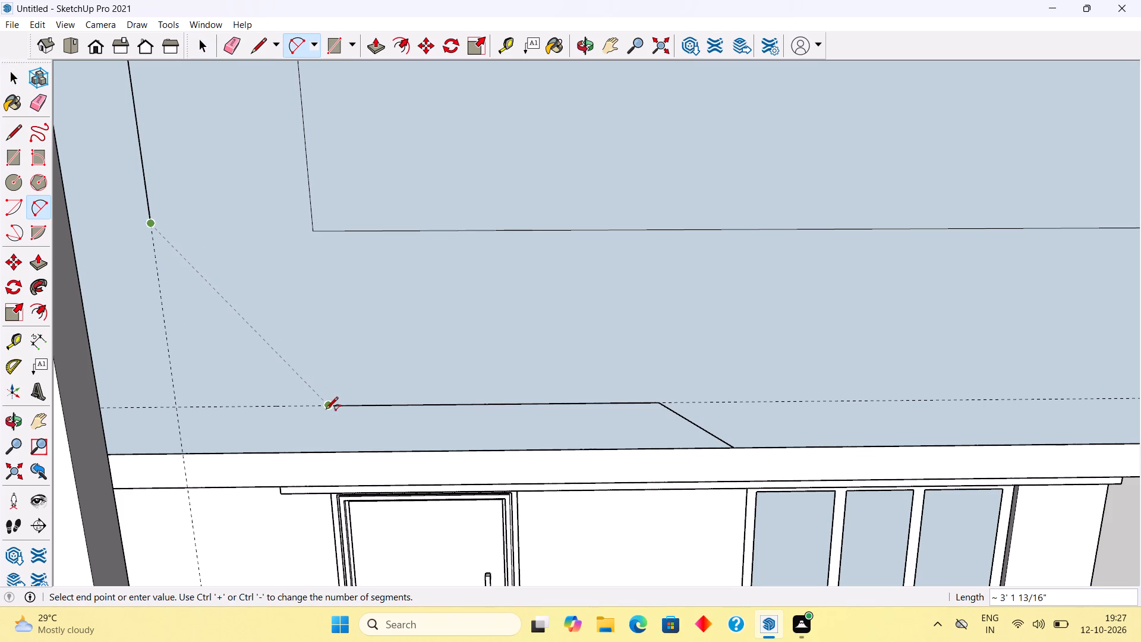
left_click(329, 408)
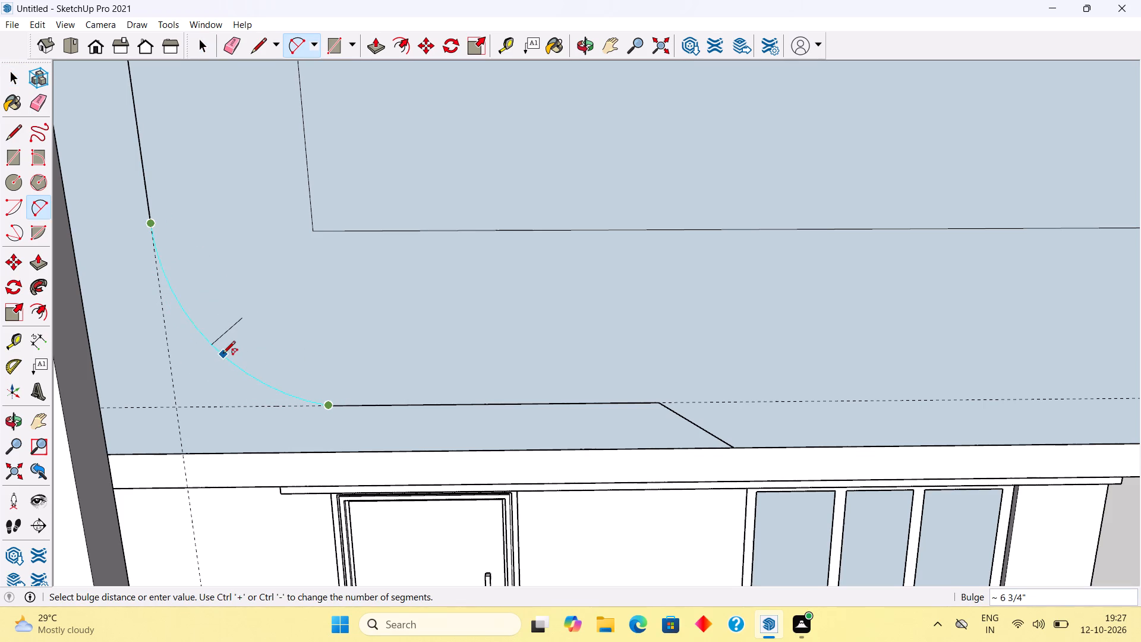
left_click(223, 354)
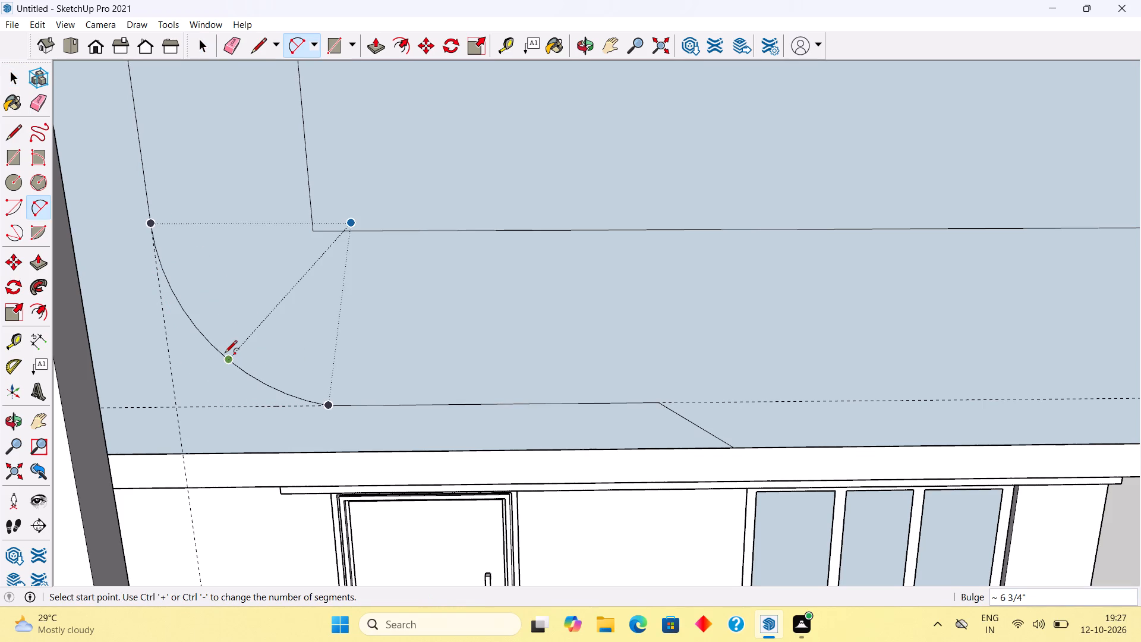
Delete the left, bottom and right edges of the old inner rectangle on the front face above the slab.
key("space")
left_click(190, 405)
double_click(190, 405)
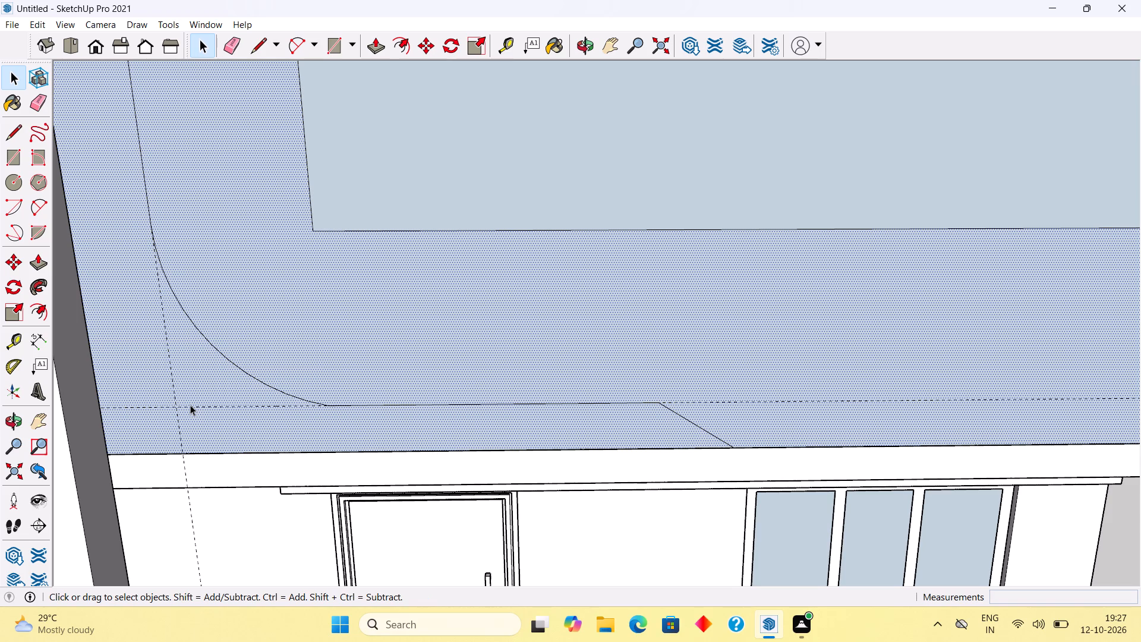
left_click(190, 405)
left_click(190, 391)
left_click(329, 318)
scroll(372, 288, "down", 14)
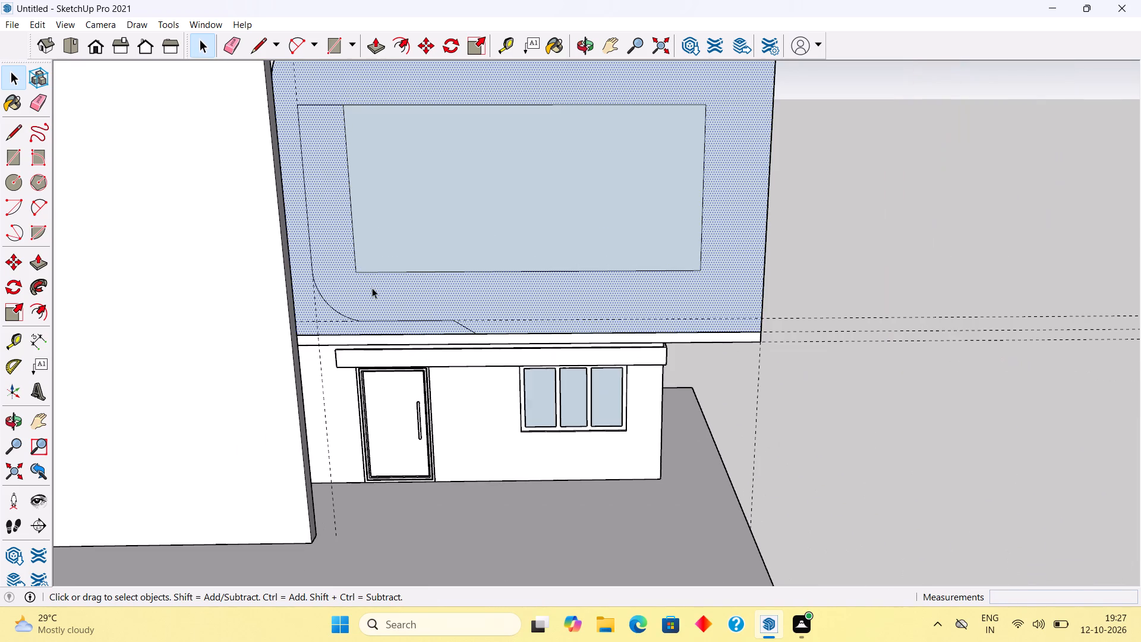
scroll(327, 125, "up", 1)
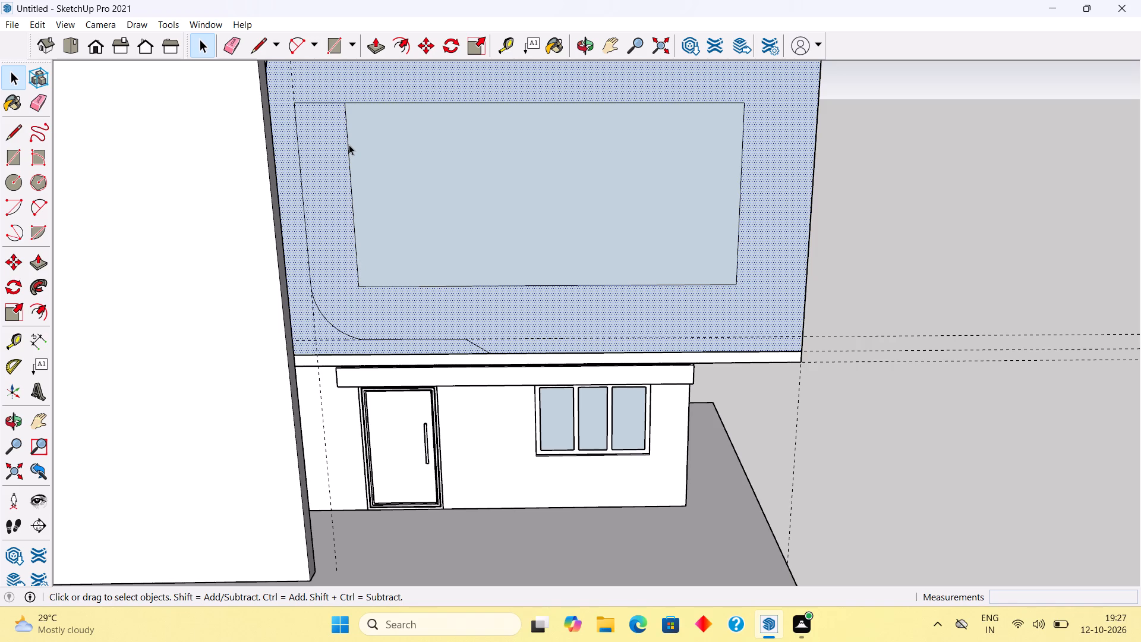
left_click(349, 144)
key("Delete")
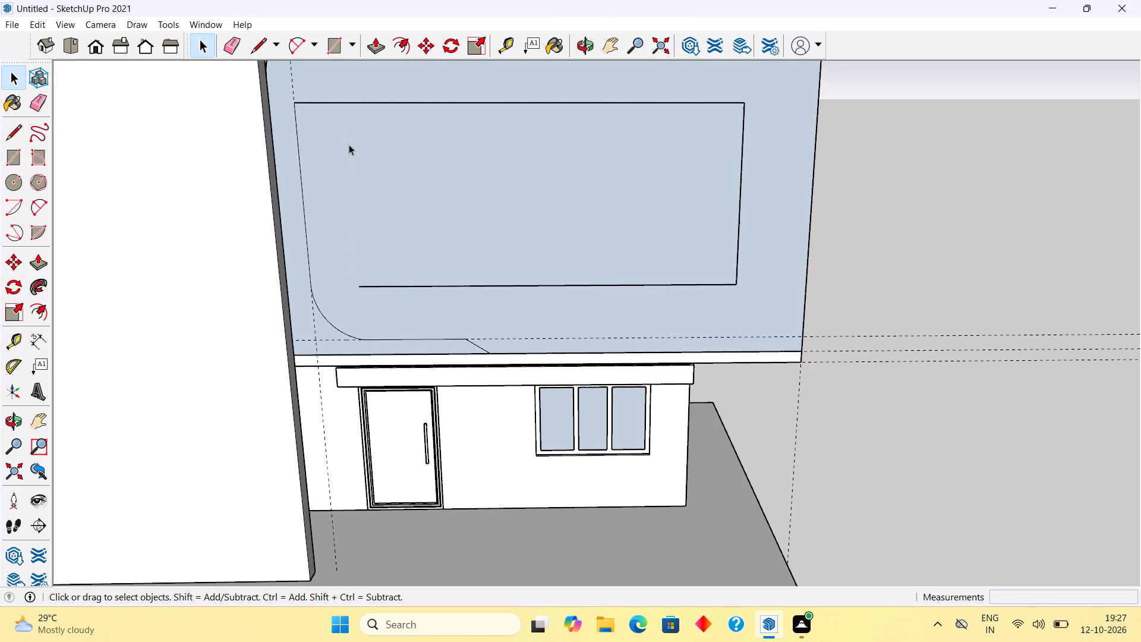
left_click(425, 285)
key("Delete")
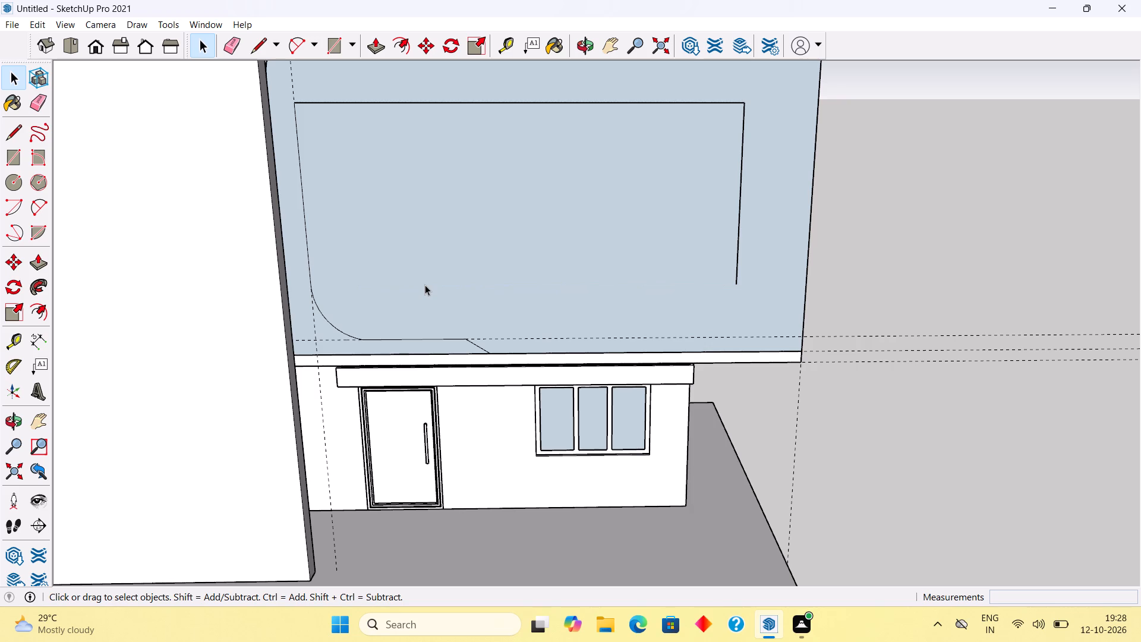
scroll(425, 285, "down", 5)
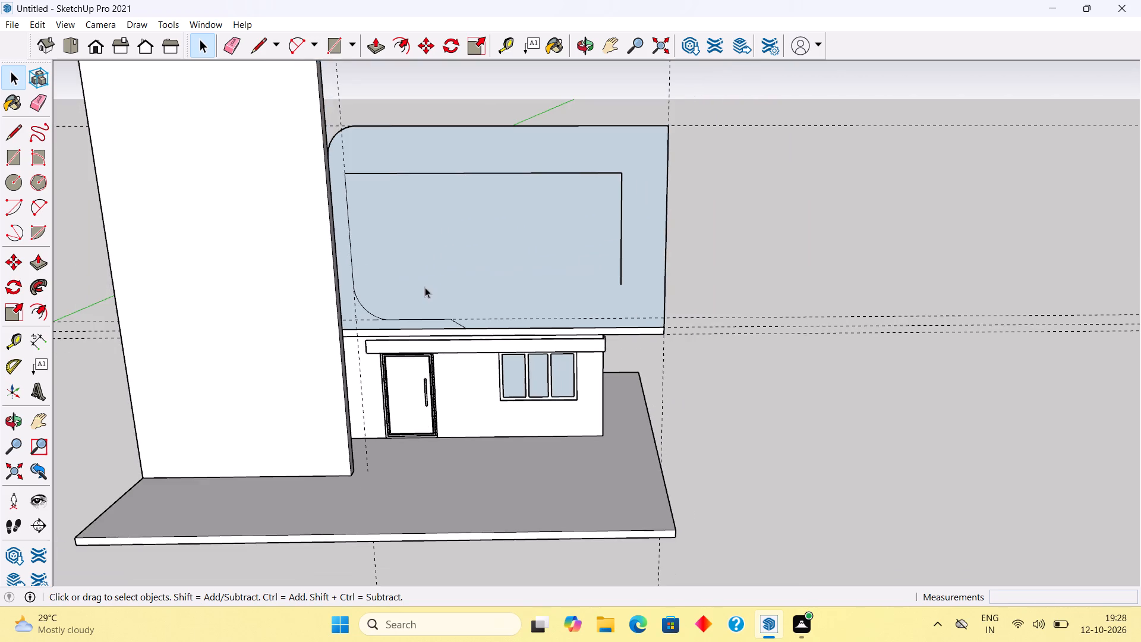
scroll(591, 87, "up", 10)
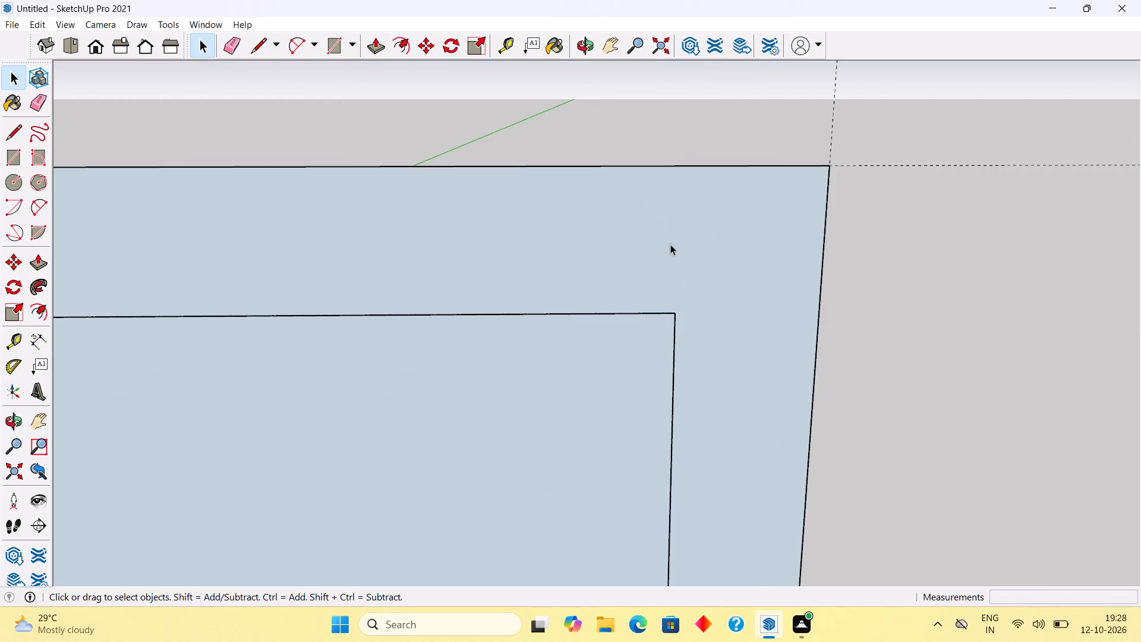
left_click(672, 432)
key("Delete")
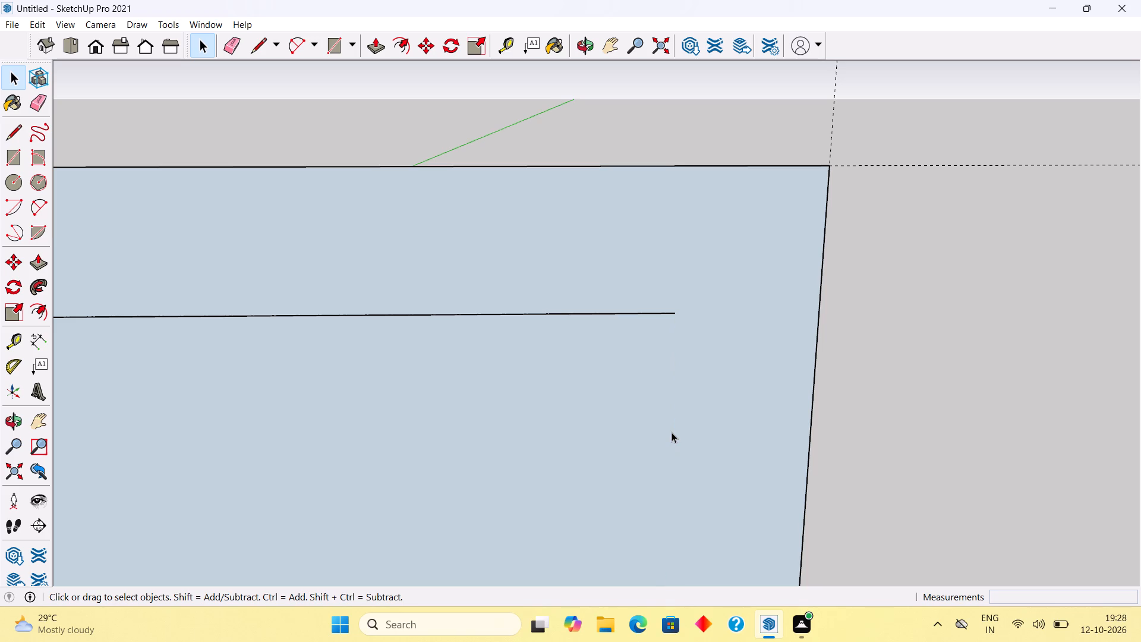
Extend the inner horizontal top line from its free end straight to the front face's right edge.
key("l")
left_click(675, 316)
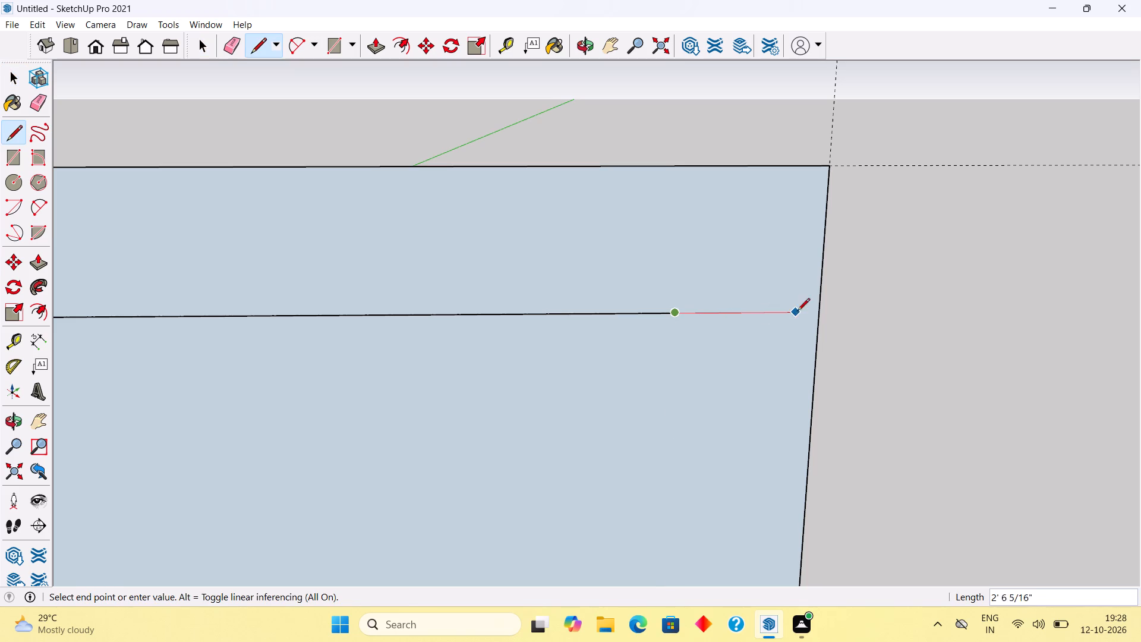
left_click(818, 307)
key("space")
key("space")
Delete the front face enclosed by the curved inner outline and the extended top line.
scroll(818, 307, "down", 2)
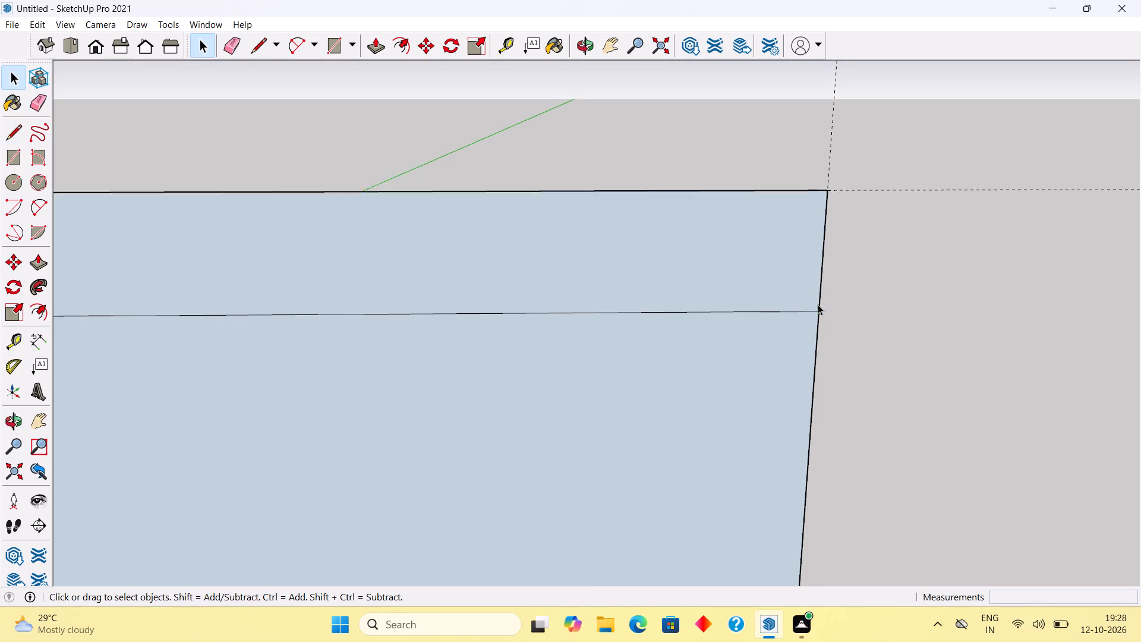
scroll(818, 304, "down", 10)
left_click(610, 396)
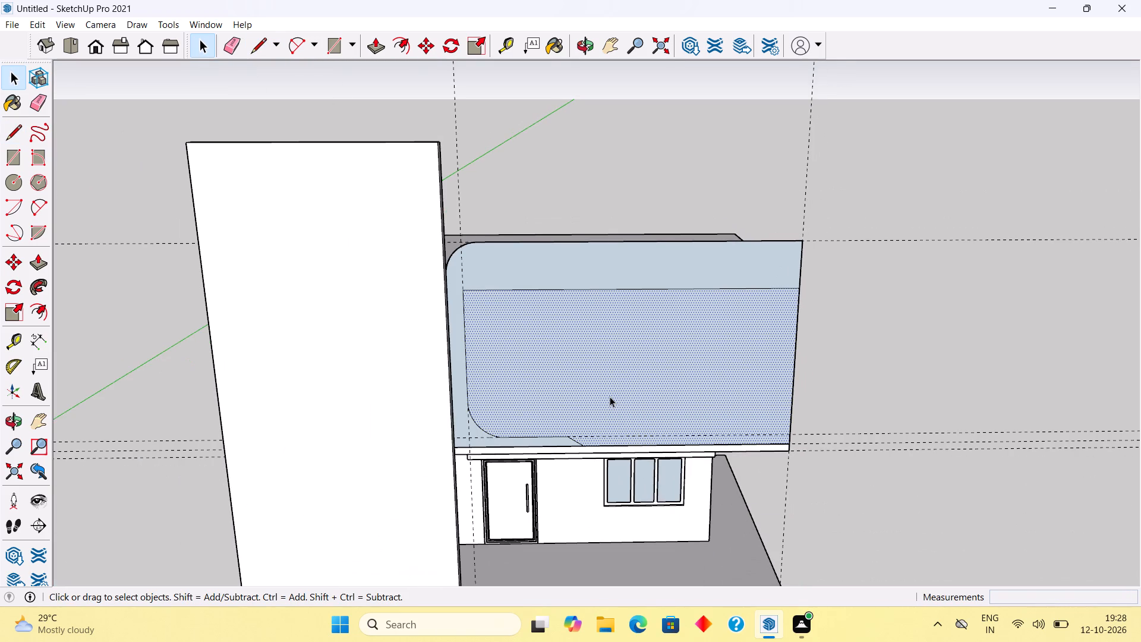
key("Delete")
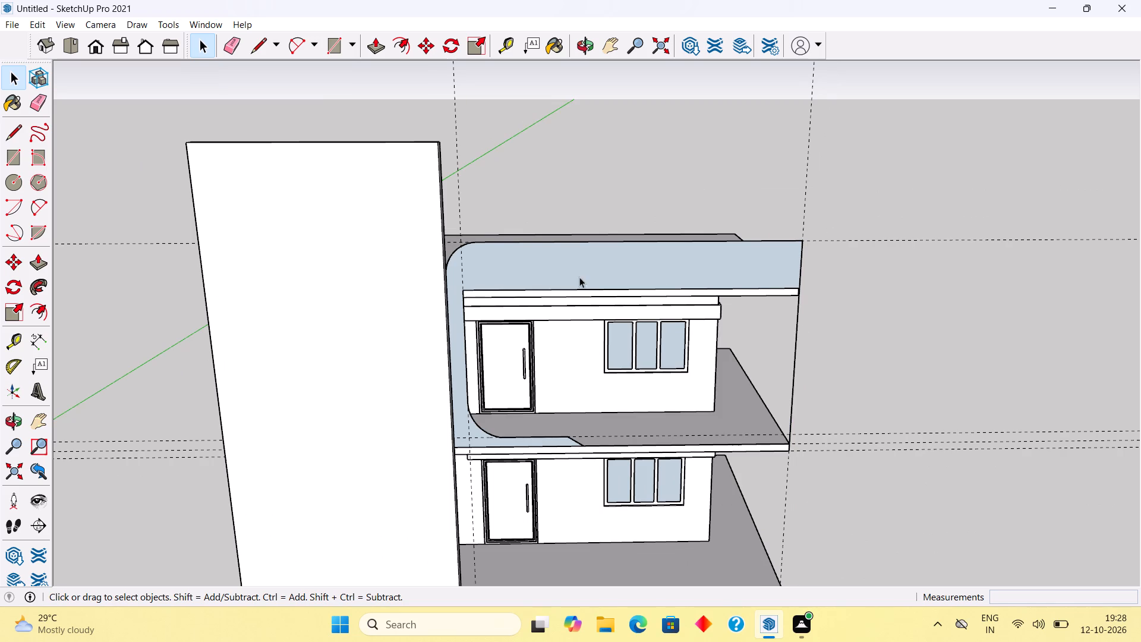
Push/Pull the remaining rounded frame face outward by 1'.
left_click(582, 265)
key("p")
left_click(582, 265)
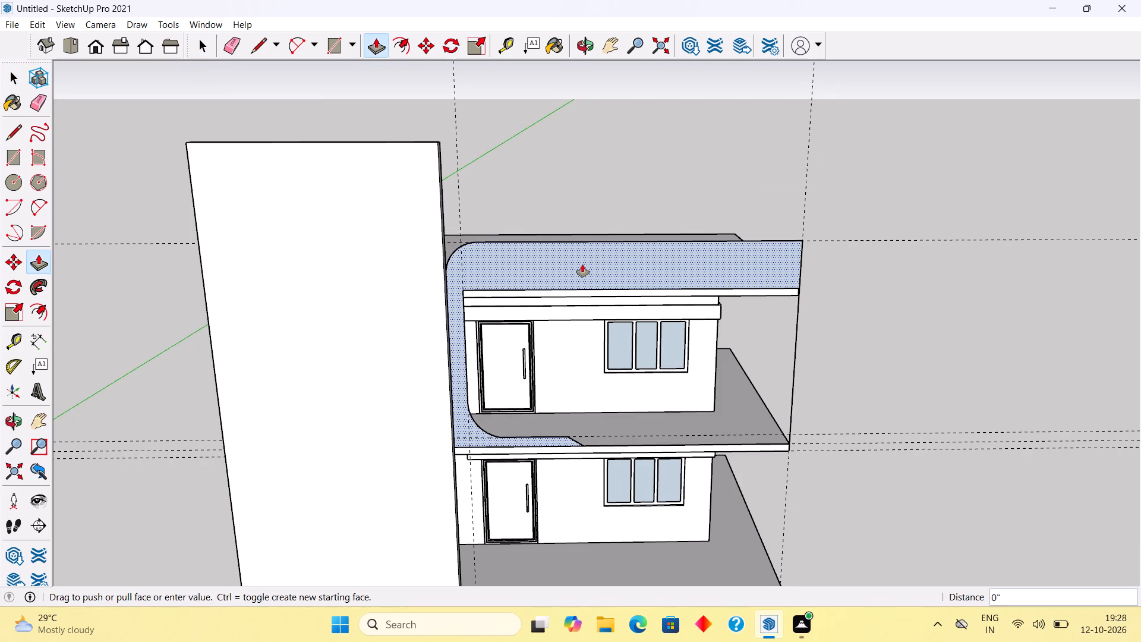
type("1'")
key("Return")
key("space")
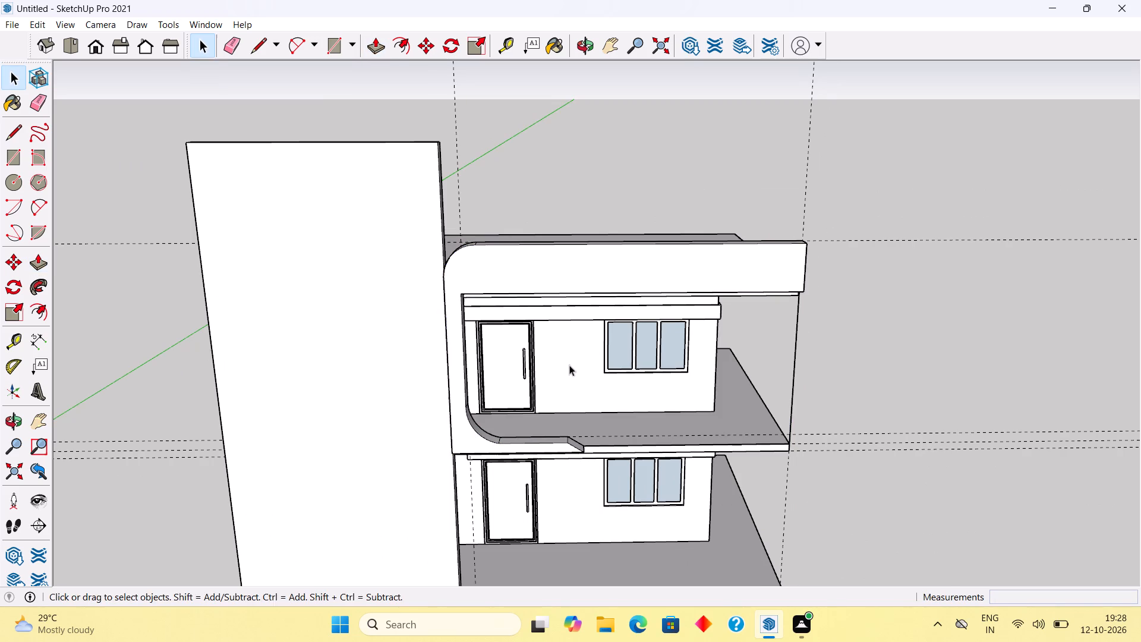
Delete the short leftover edge crossing the underside of the frame's top band.
middle_click_drag(563, 348, 831, 240)
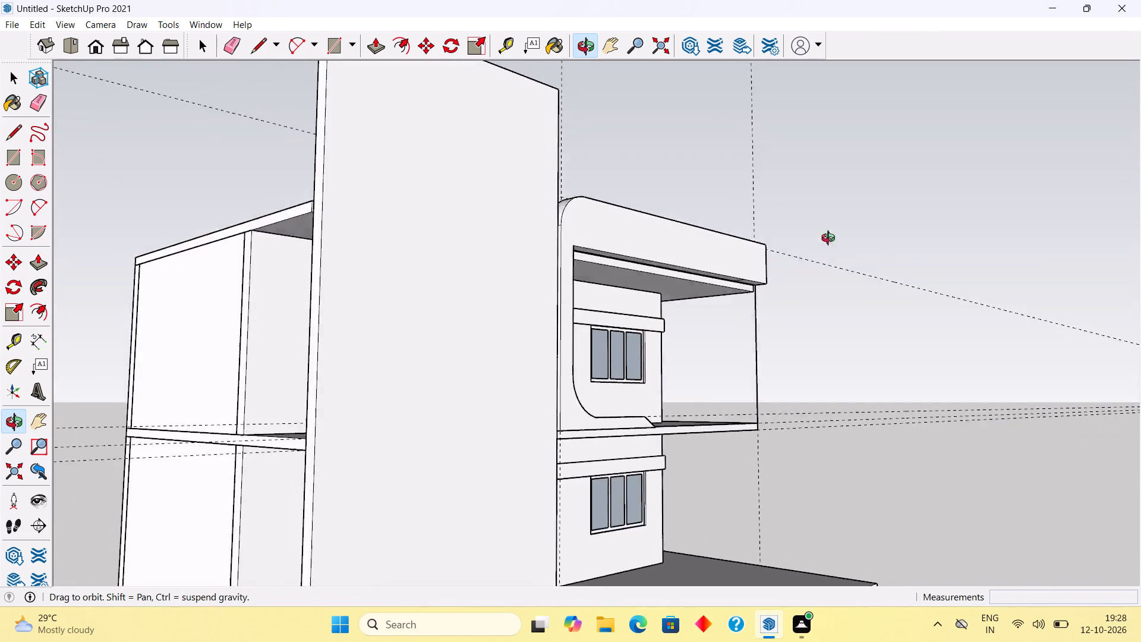
middle_click_drag(831, 240, 146, 325)
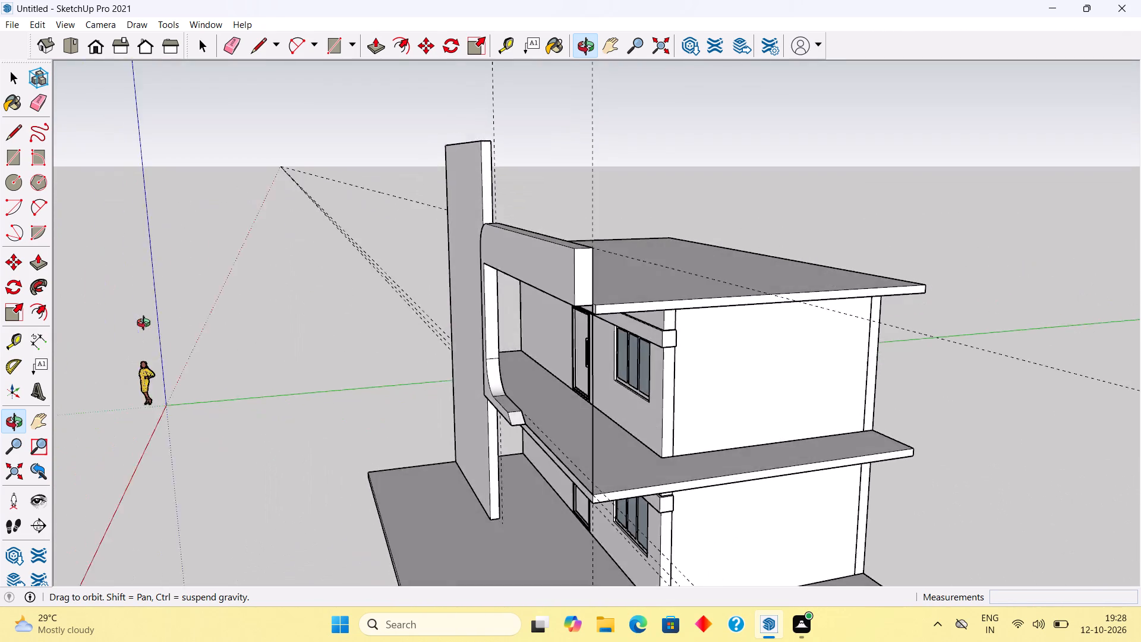
middle_click_drag(146, 325, 513, 273)
scroll(824, 286, "up", 5)
middle_click_drag(719, 257, 717, 136)
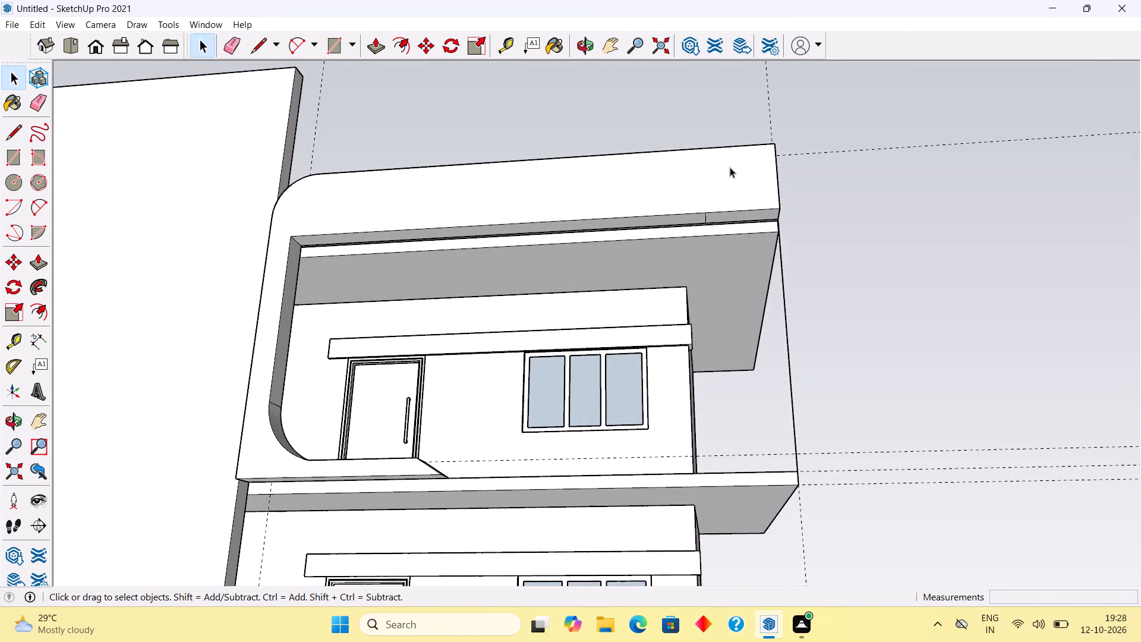
scroll(711, 214, "up", 10)
left_click(702, 225)
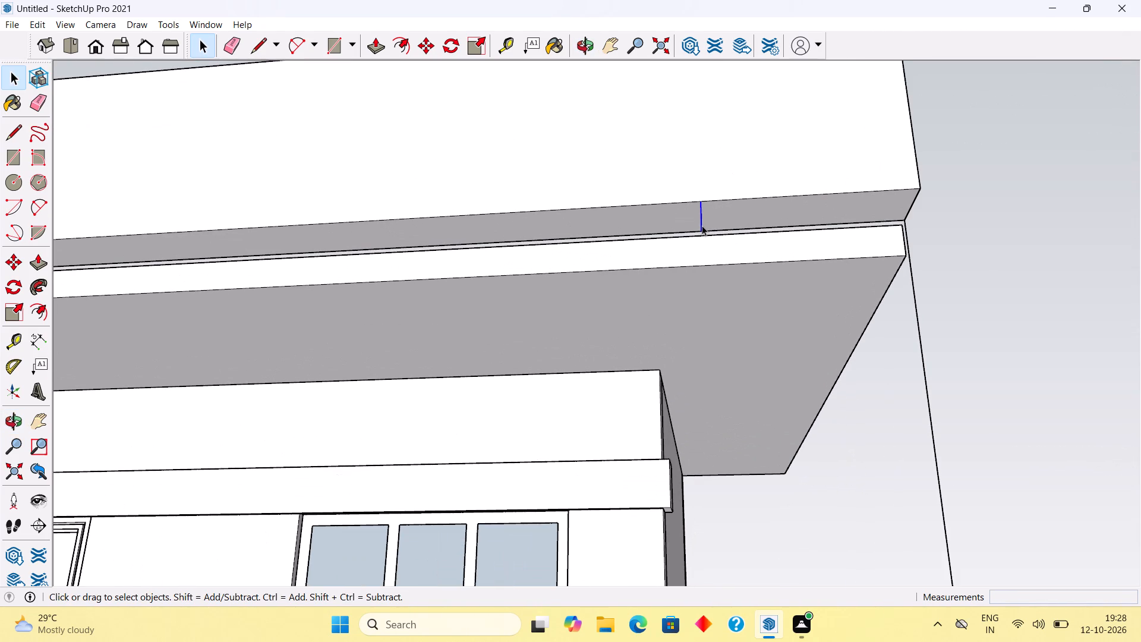
key("Delete")
Delete the stray vertical edge between the frame's open end and the lower slab's front corner.
scroll(702, 225, "down", 10)
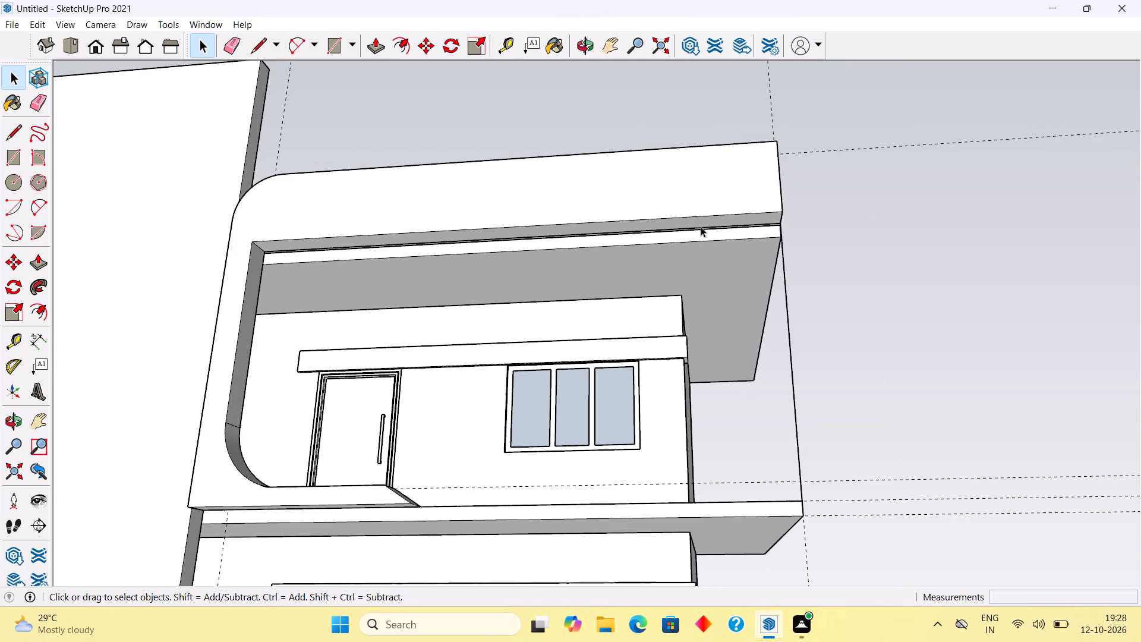
middle_click_drag(392, 396, 543, 511)
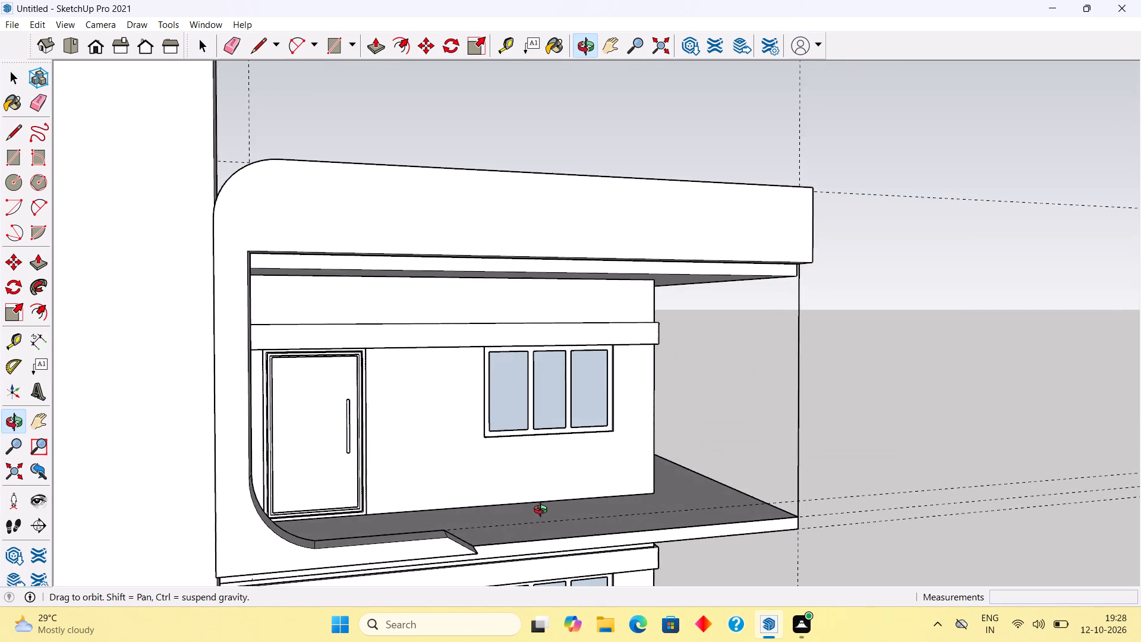
middle_click_drag(543, 511, 795, 430)
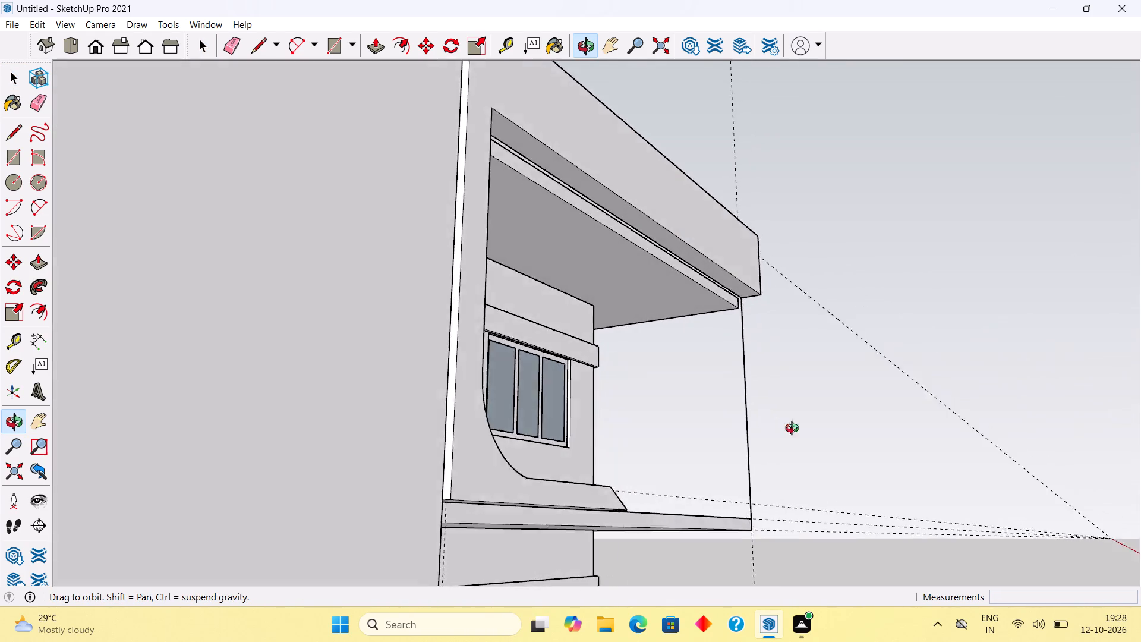
middle_click_drag(795, 430, 462, 576)
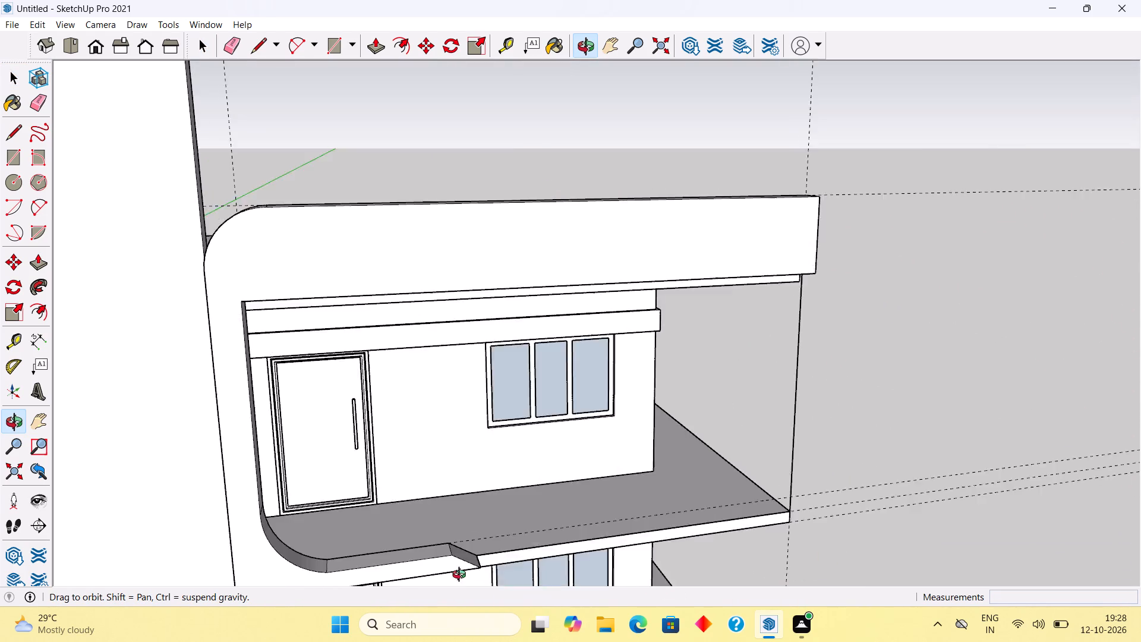
middle_click_drag(462, 576, 244, 540)
scroll(884, 194, "up", 4)
middle_click_drag(617, 285, 395, 253)
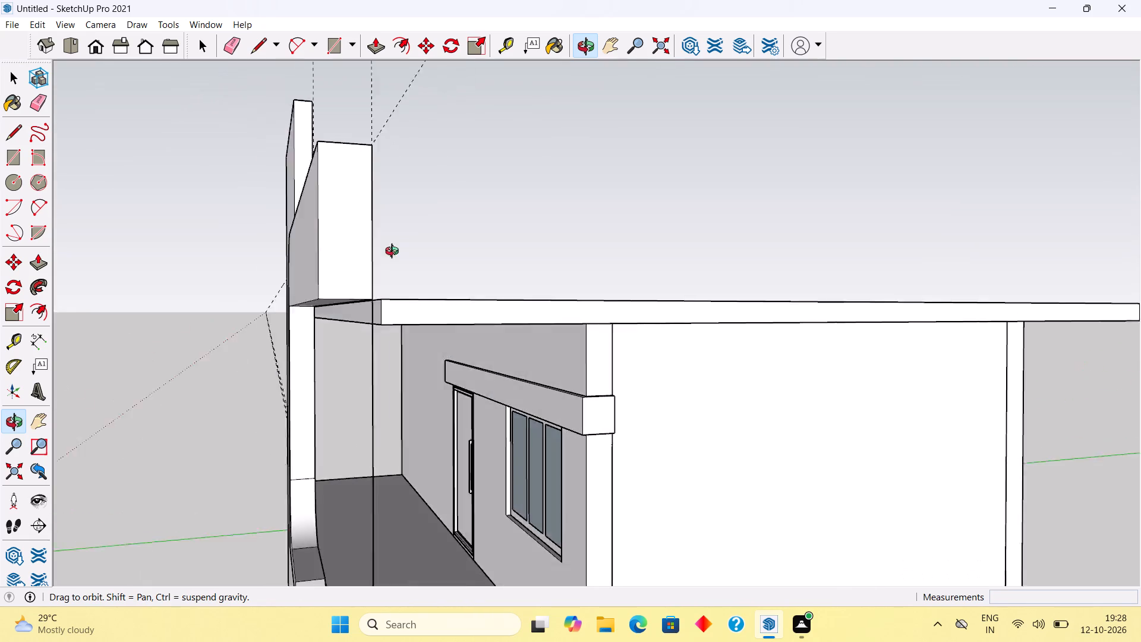
middle_click_drag(395, 253, 395, 312)
scroll(395, 313, "down", 10)
middle_click_drag(391, 366, 567, 304)
scroll(569, 307, "up", 7)
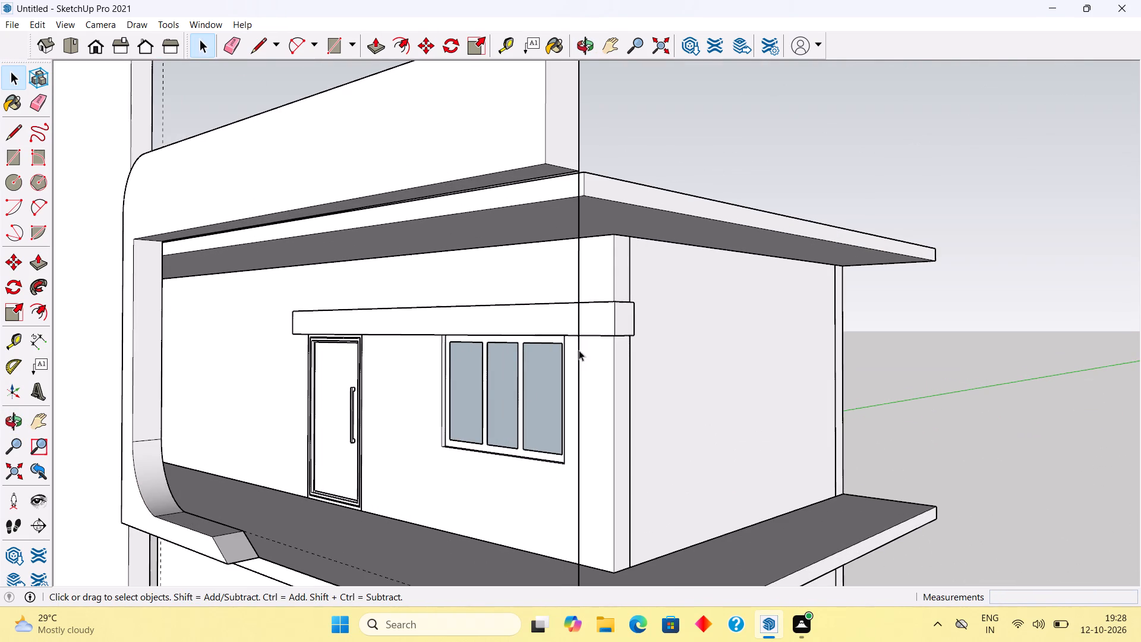
left_click(579, 383)
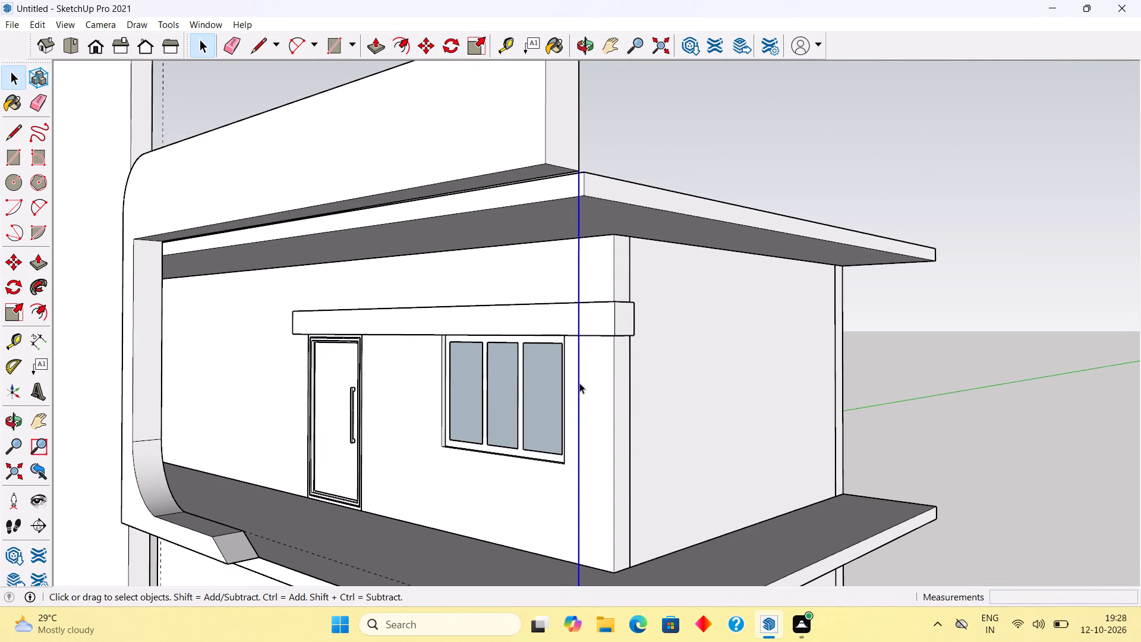
key("Delete")
Push/Pull the end face of the frame's top band outward by 1' past the roof slab's side.
scroll(575, 363, "down", 5)
middle_click_drag(572, 360, 681, 378)
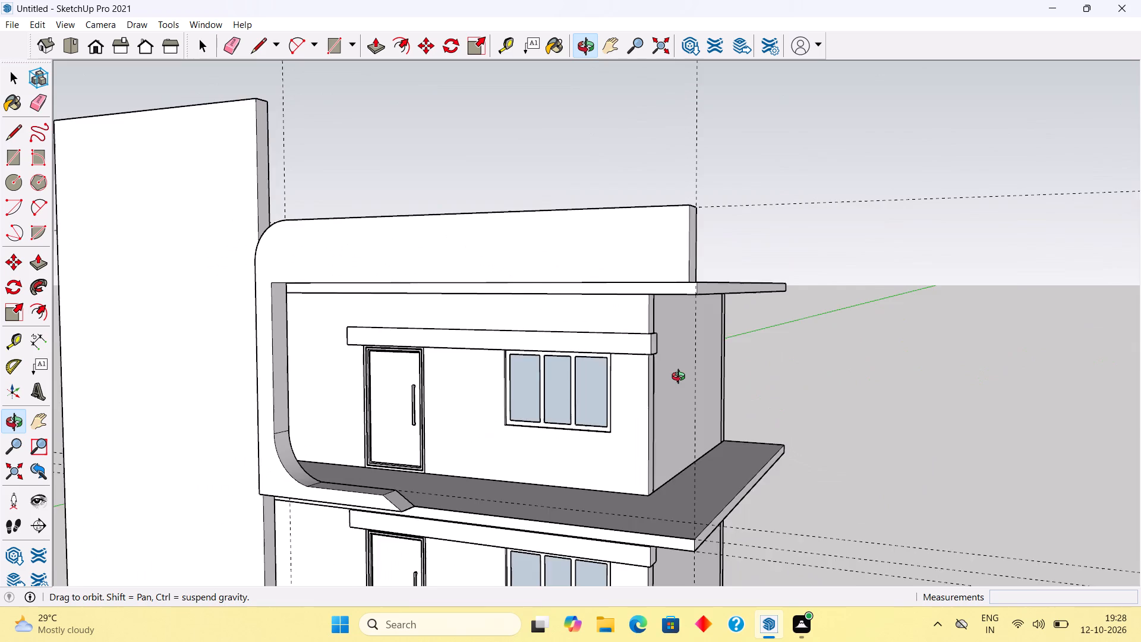
middle_click_drag(681, 378, 699, 433)
scroll(730, 262, "up", 6)
middle_click_drag(718, 319, 587, 353)
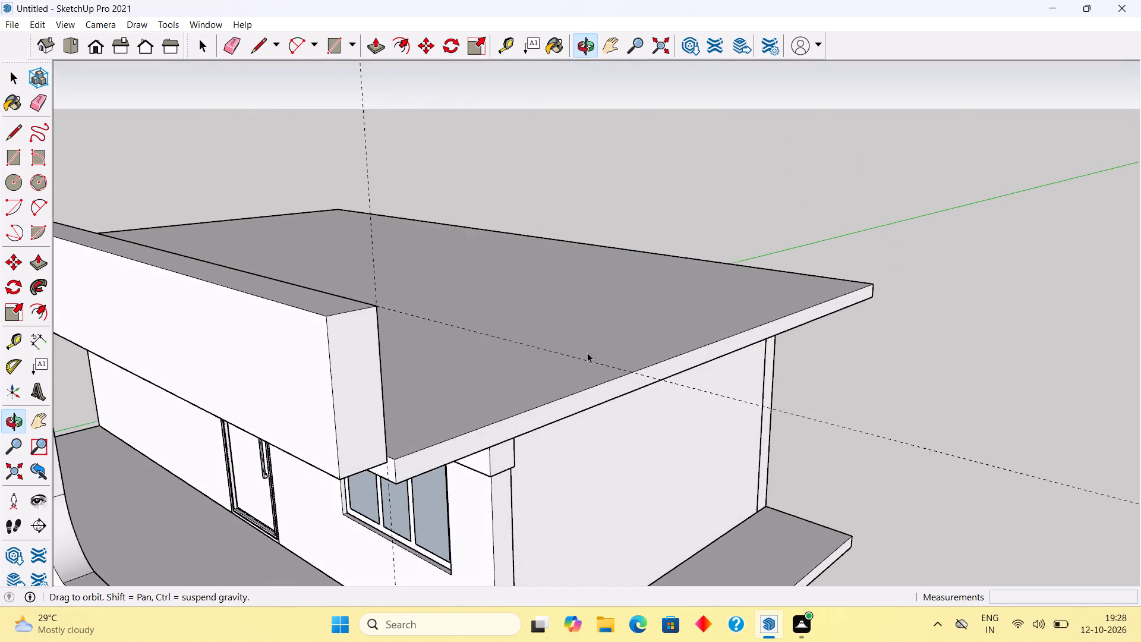
scroll(587, 359, "up", 1)
middle_click_drag(587, 353, 587, 336)
middle_click_drag(311, 300, 331, 349)
scroll(342, 440, "up", 4)
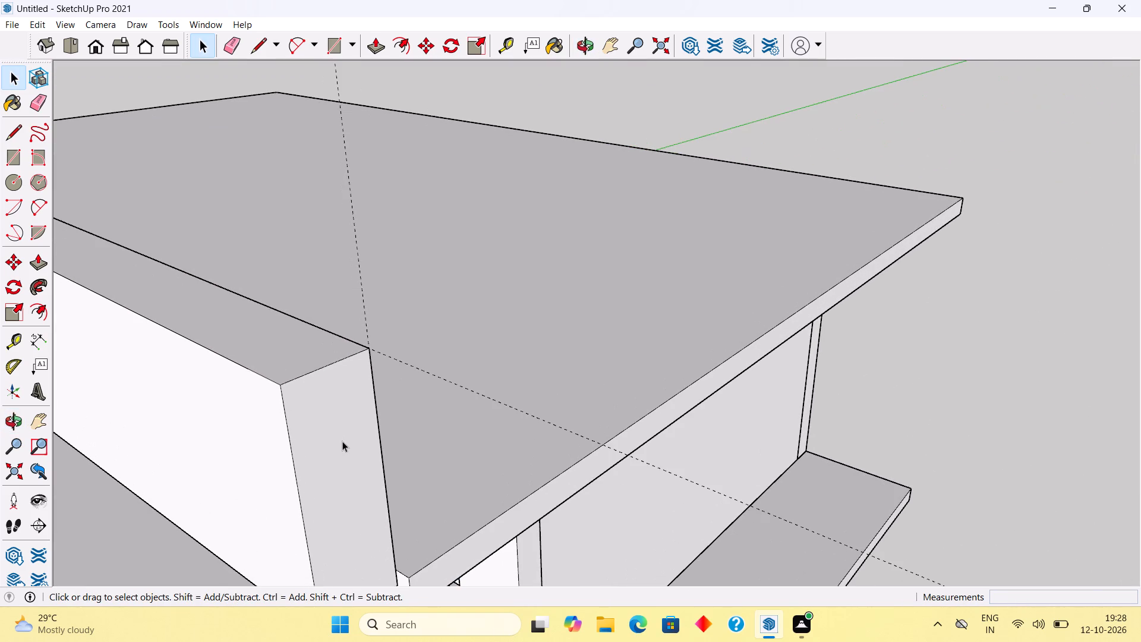
scroll(342, 421, "down", 4)
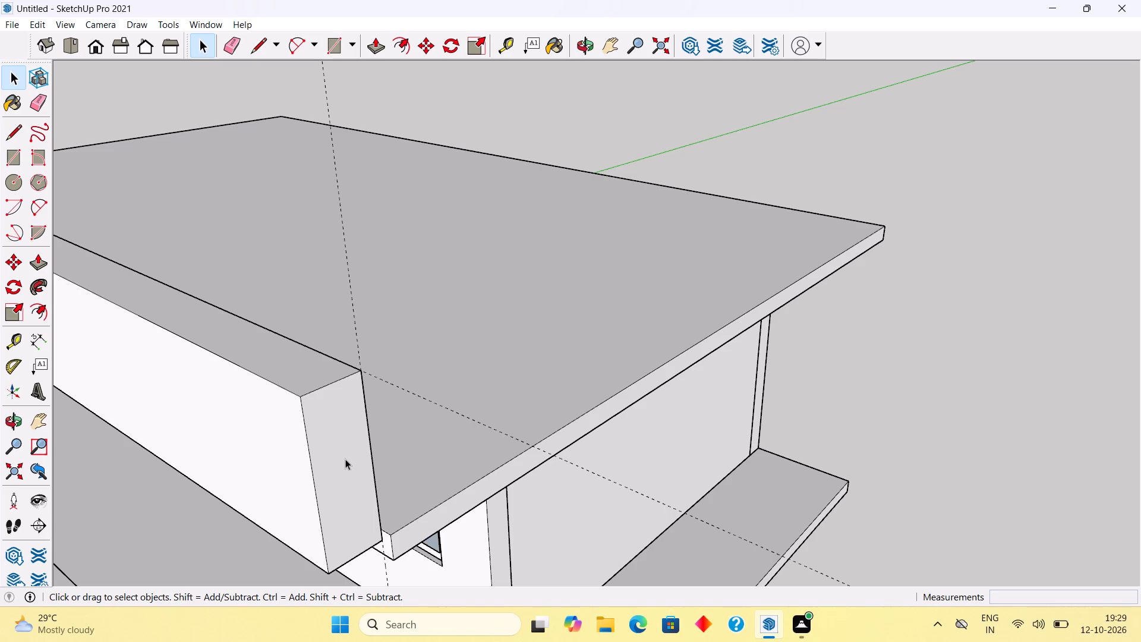
key("p")
left_click(345, 459)
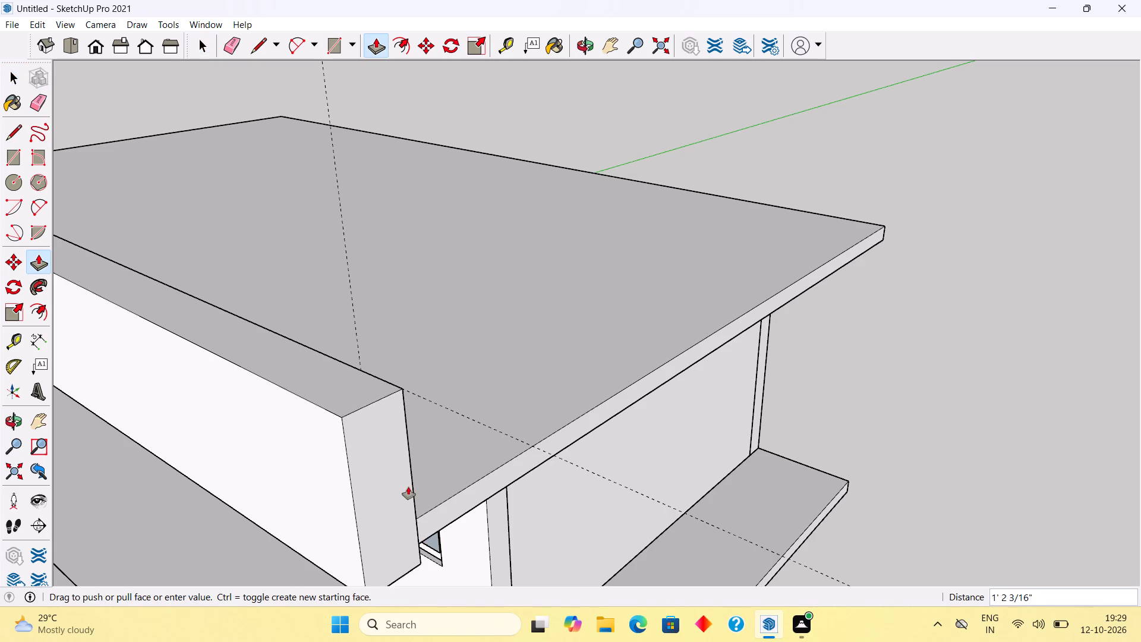
type("1'")
key("Return")
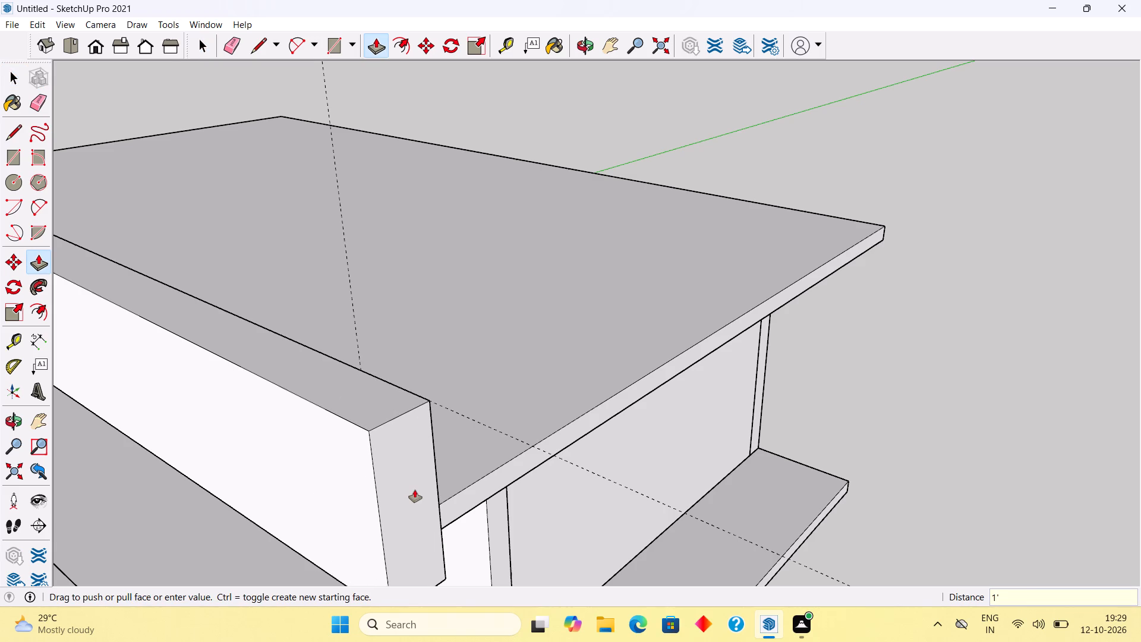
Draw a two-point arc with a chord of about 1' 7/8" across the outer front corner of the top band's upper face.
middle_click_drag(355, 473, 401, 489)
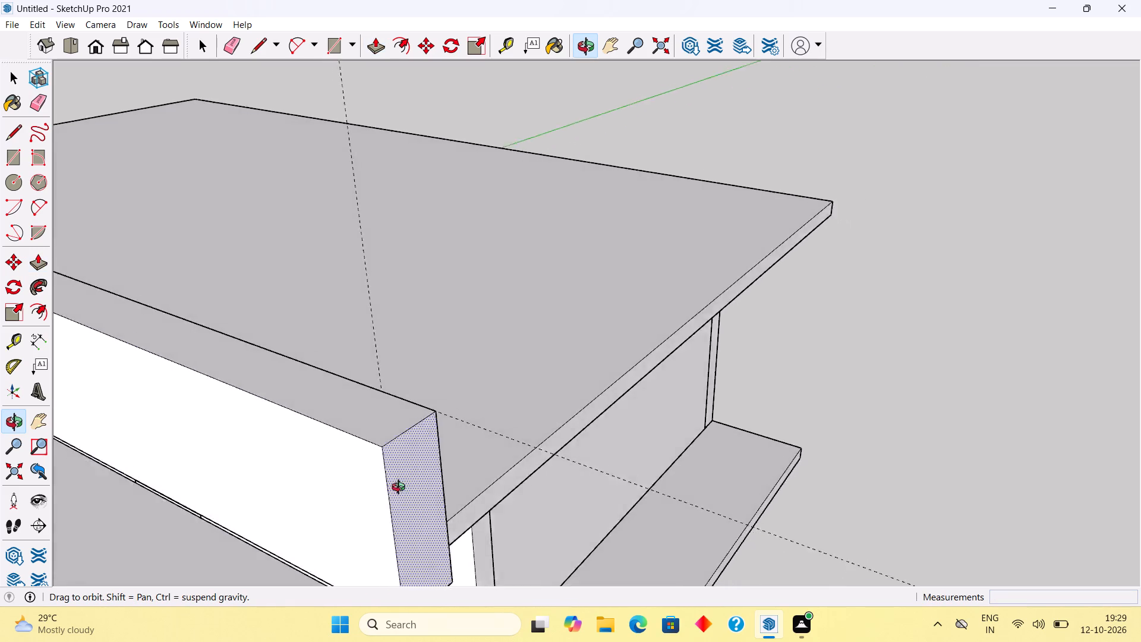
middle_click_drag(401, 489, 640, 501)
key("space")
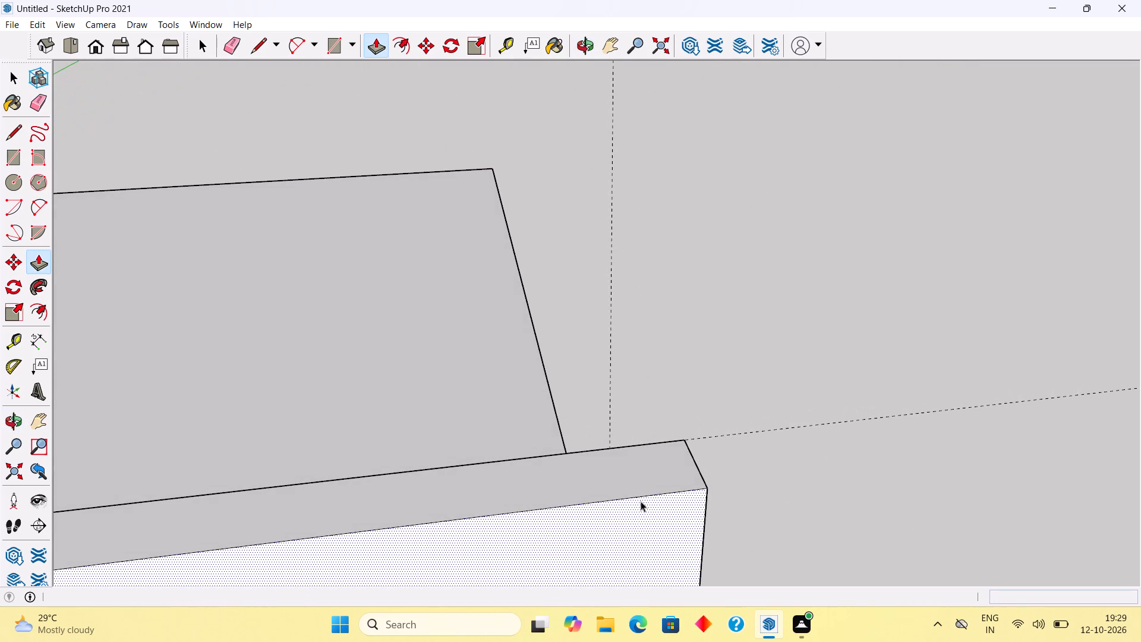
key("a")
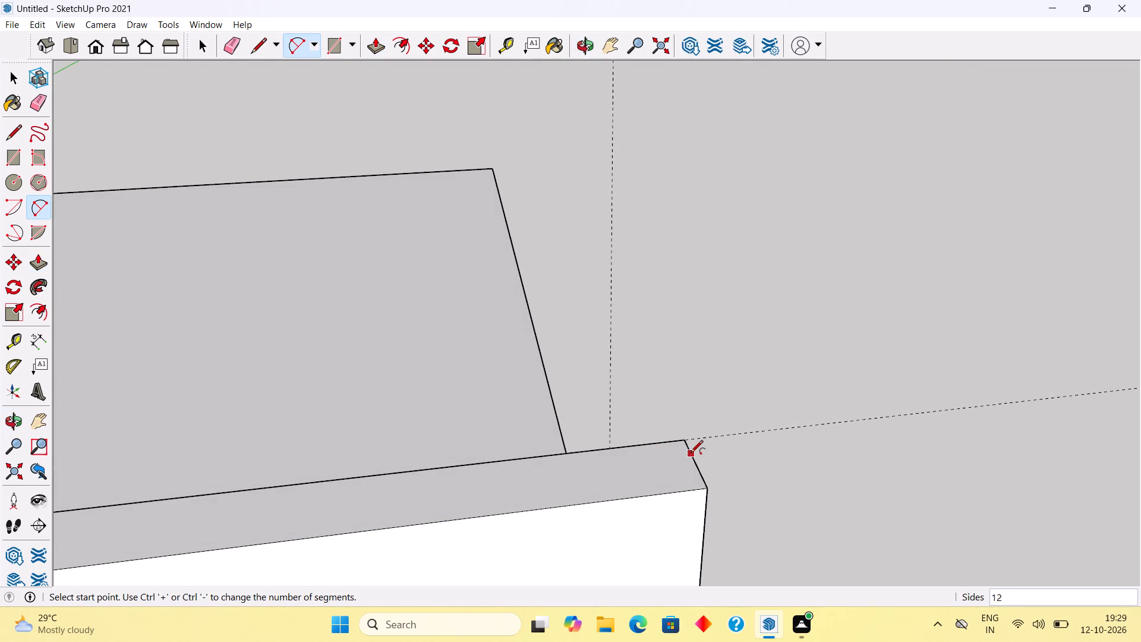
left_click(689, 451)
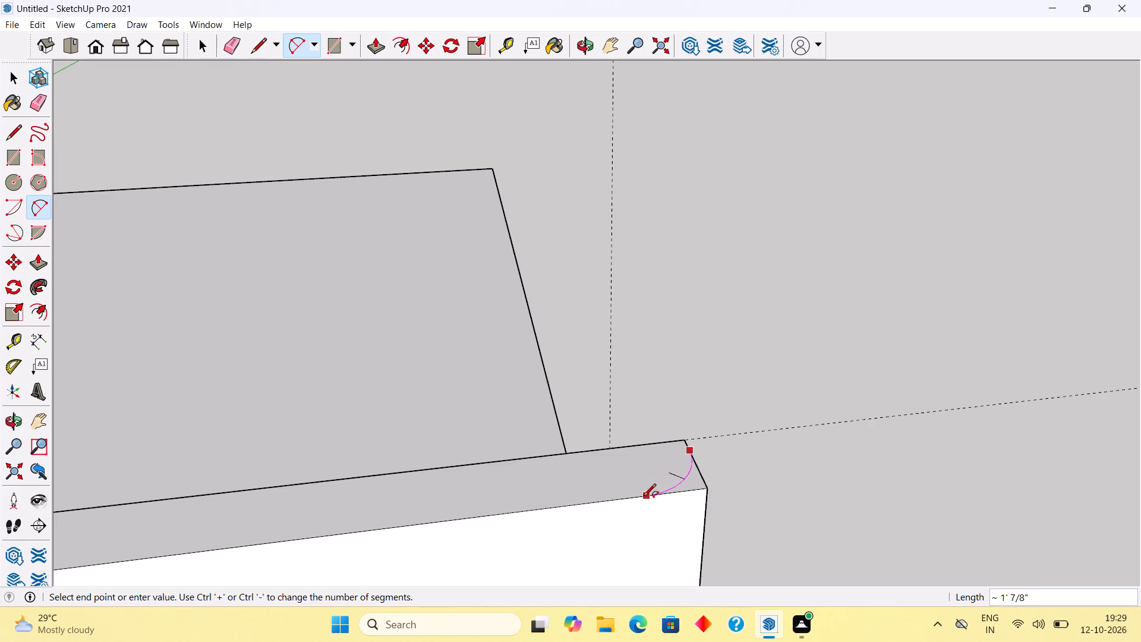
double_click(643, 497)
key("space")
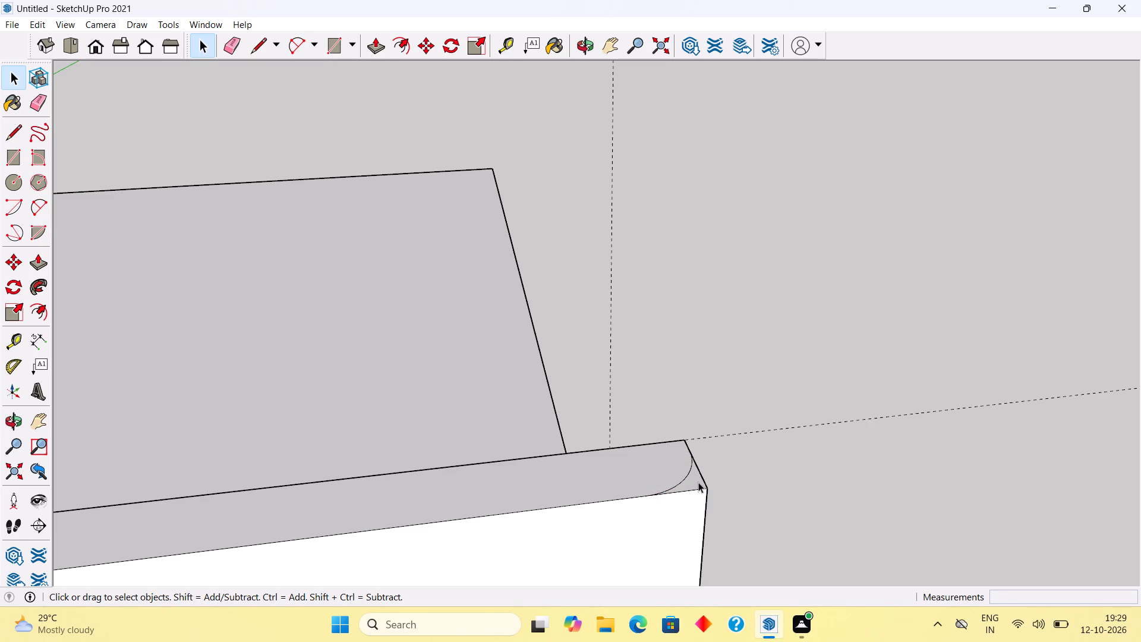
Push/Pull the corner sliver outside the arc down 3' through the top band to round off its vertical corner.
left_click(698, 482)
key("p")
left_click(698, 482)
scroll(698, 482, "down", 2)
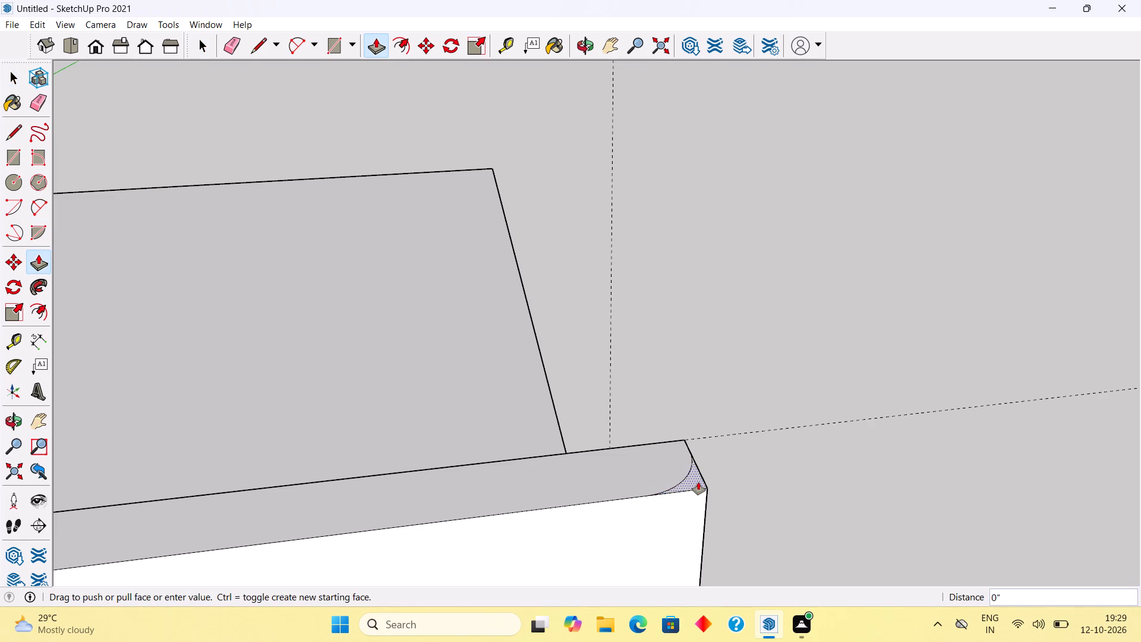
scroll(698, 482, "down", 8)
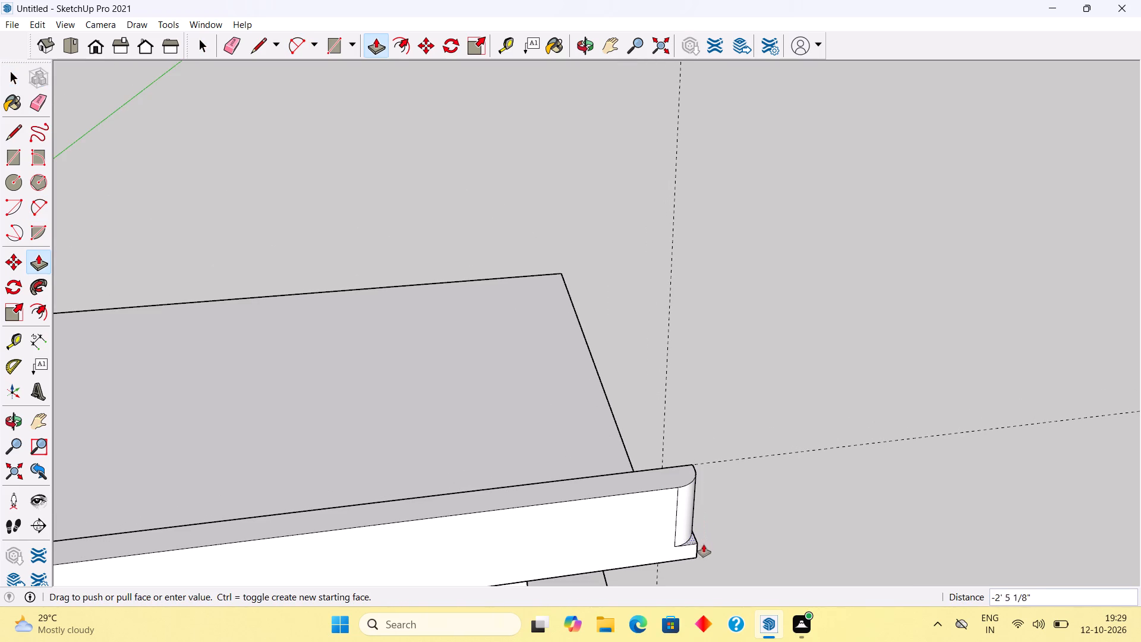
left_click(706, 558)
Draw a vertical line down the top band's rear face in line with the roof slab's side edge.
middle_click_drag(768, 481, 660, 490)
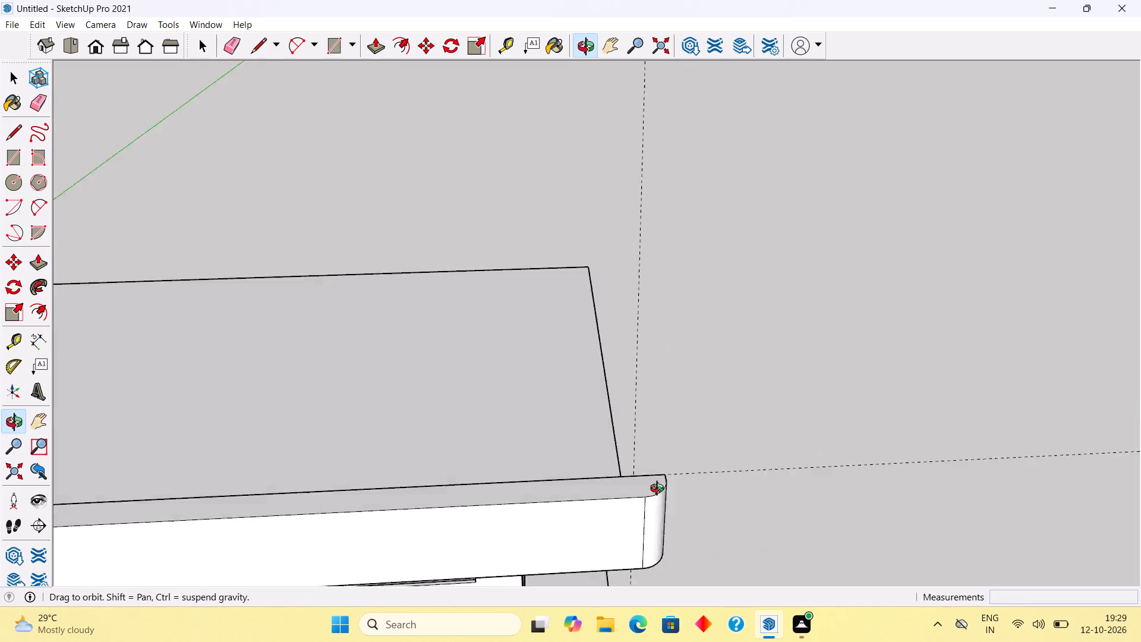
middle_click_drag(660, 490, 0, 489)
scroll(413, 413, "up", 1)
middle_click_drag(556, 427, 245, 433)
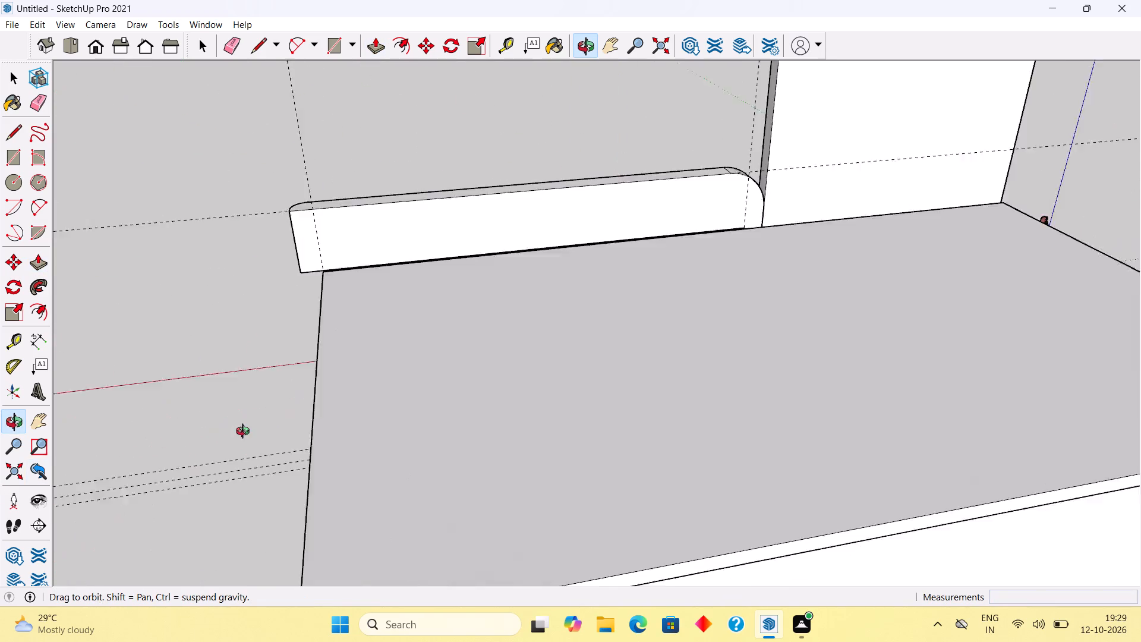
middle_click_drag(245, 433, 399, 415)
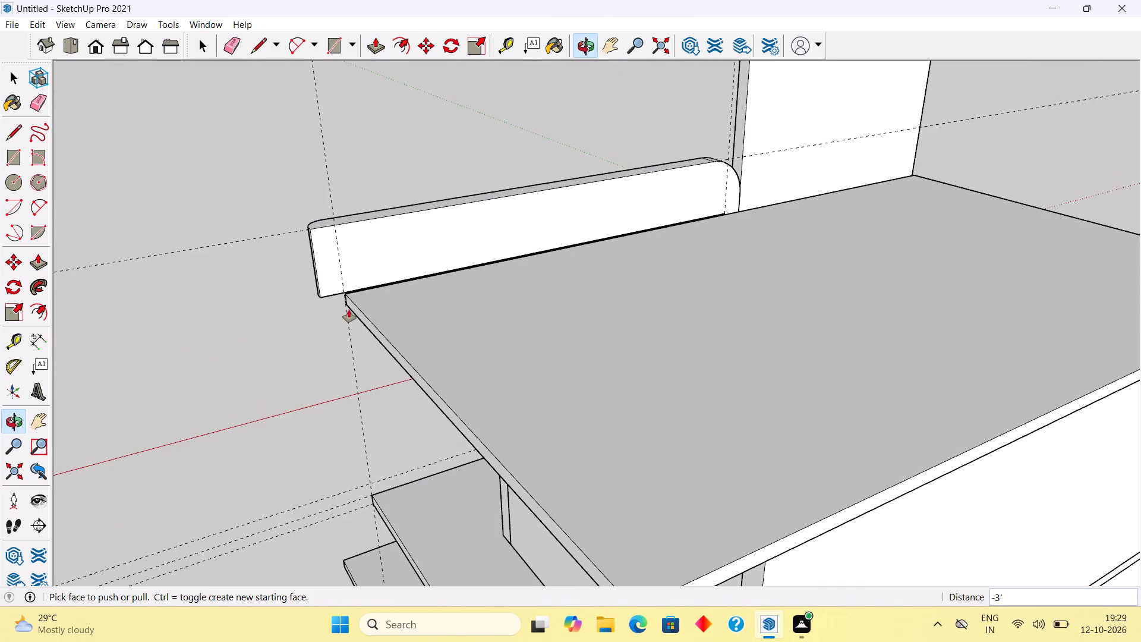
key("space")
left_click(331, 277)
left_click(331, 277)
scroll(332, 275, "up", 2)
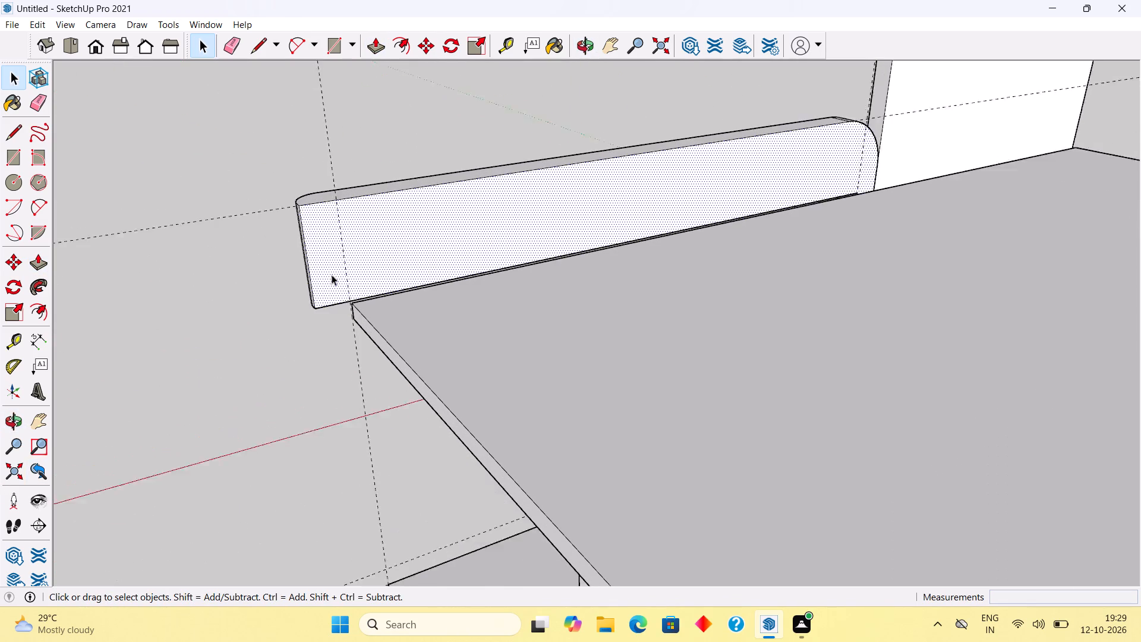
scroll(332, 275, "up", 9)
key("l")
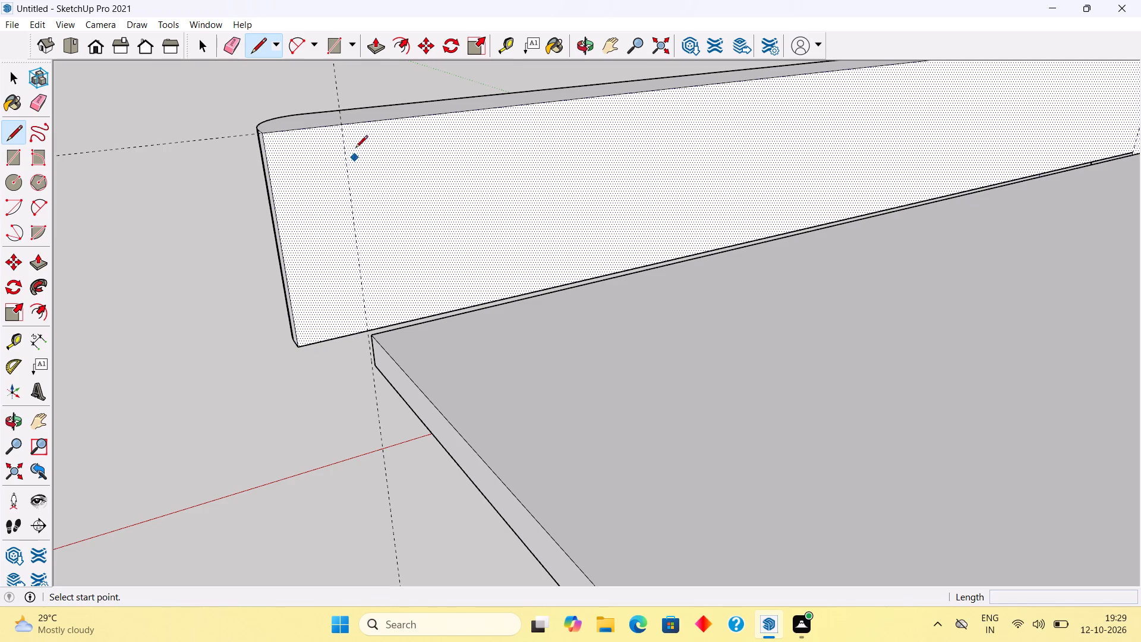
left_click(340, 122)
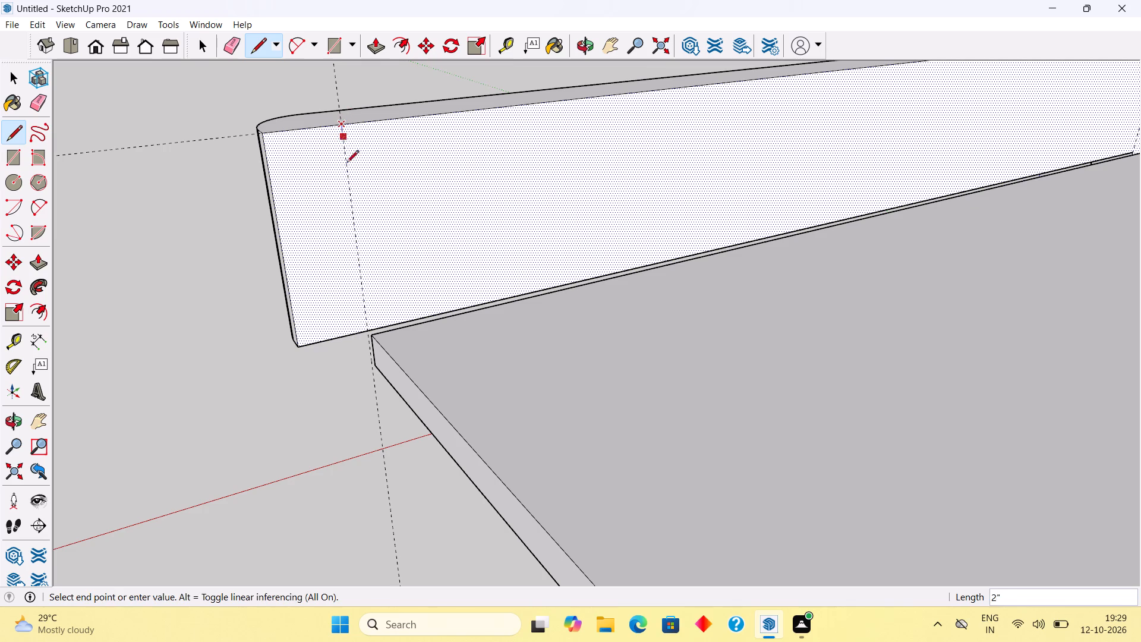
left_click(370, 329)
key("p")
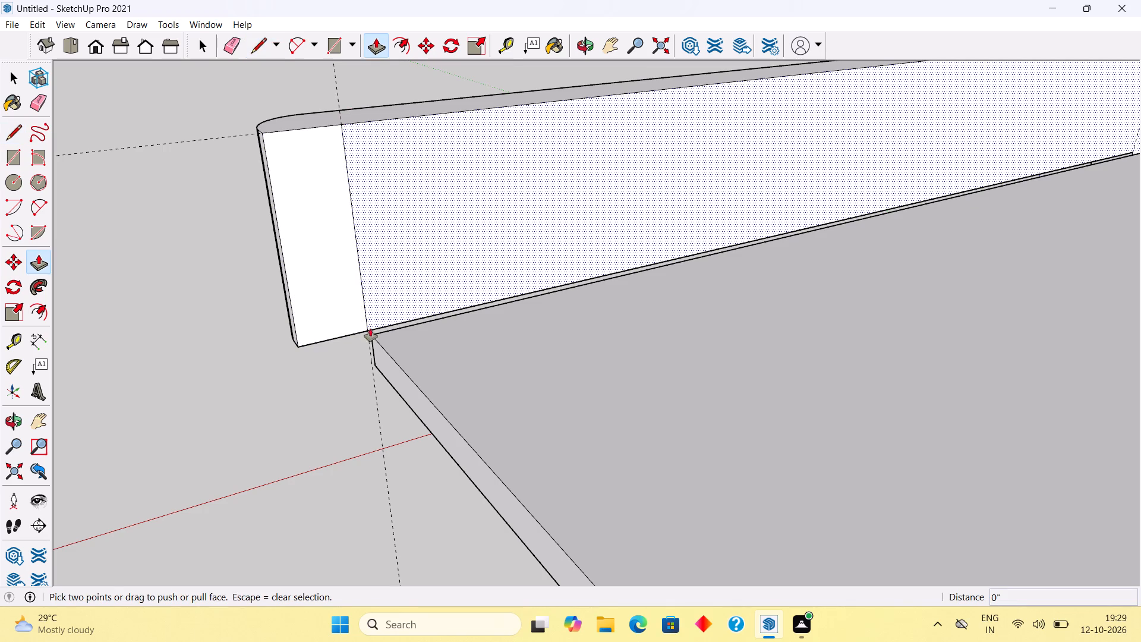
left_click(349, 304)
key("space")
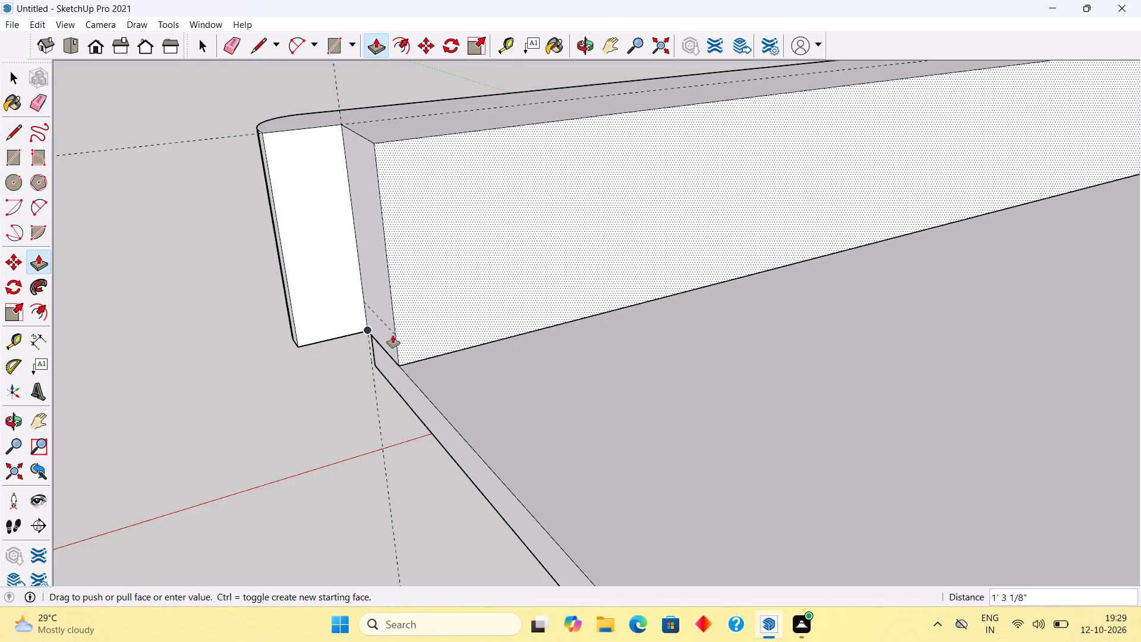
Push/Pull the narrow end strip of the band's rear face about 21' 9" along the roof slab's side to its rear corner.
left_click(347, 296)
key("p")
left_click(347, 296)
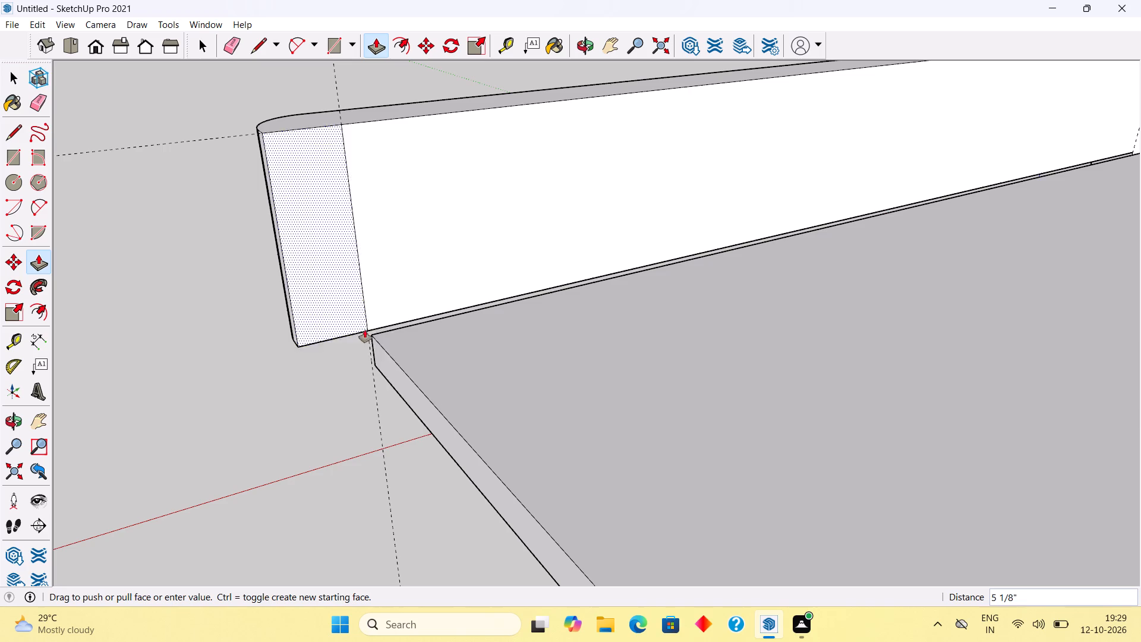
scroll(438, 431, "down", 8)
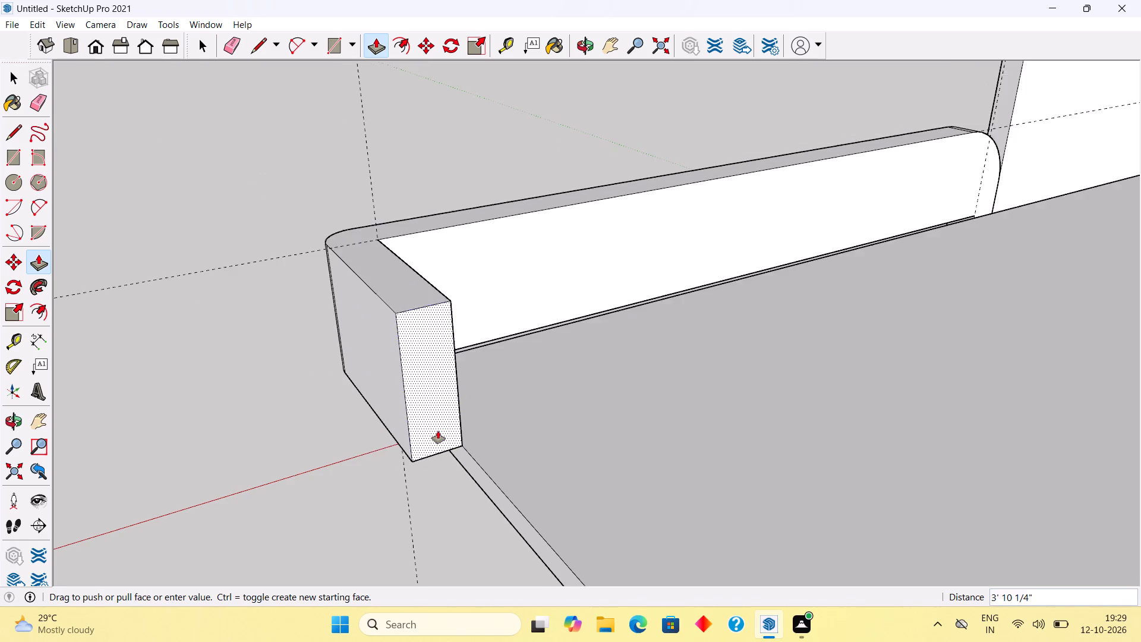
scroll(438, 431, "down", 6)
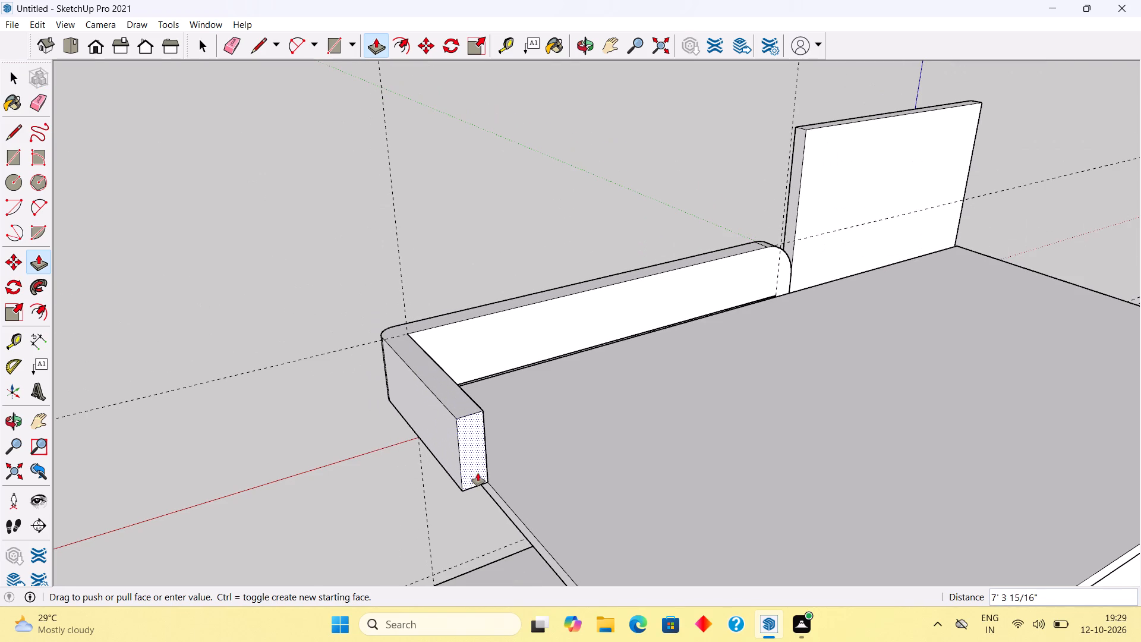
scroll(478, 473, "down", 10)
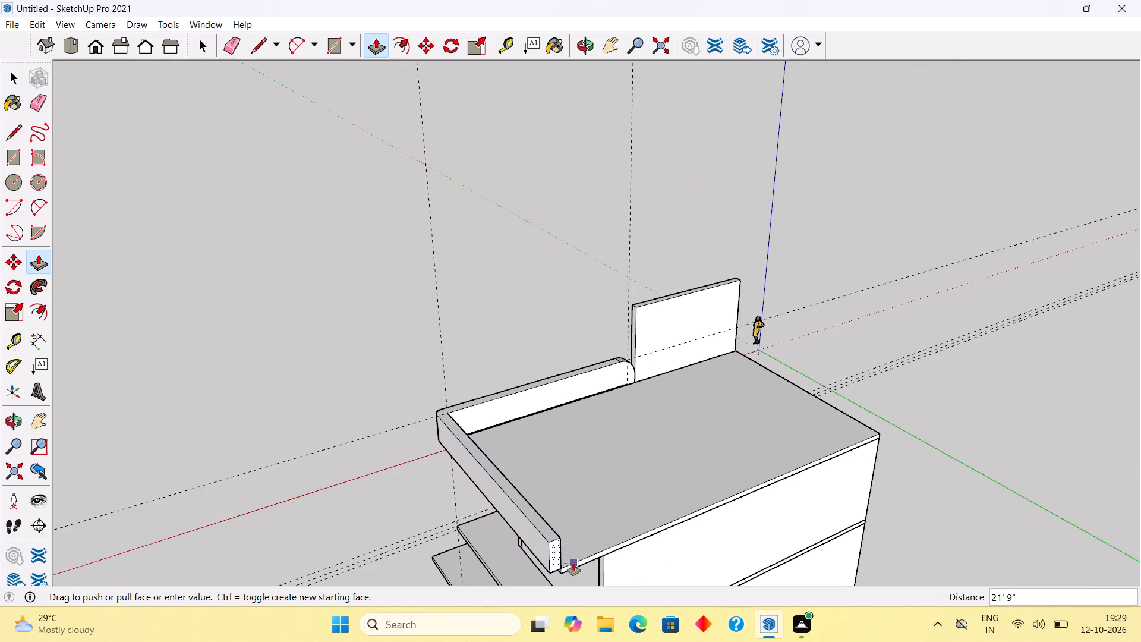
left_click(574, 563)
key("space")
Select all connected geometry of the rounded front frame and its side band, and make it a group.
scroll(532, 520, "down", 4)
middle_click_drag(503, 508, 546, 420)
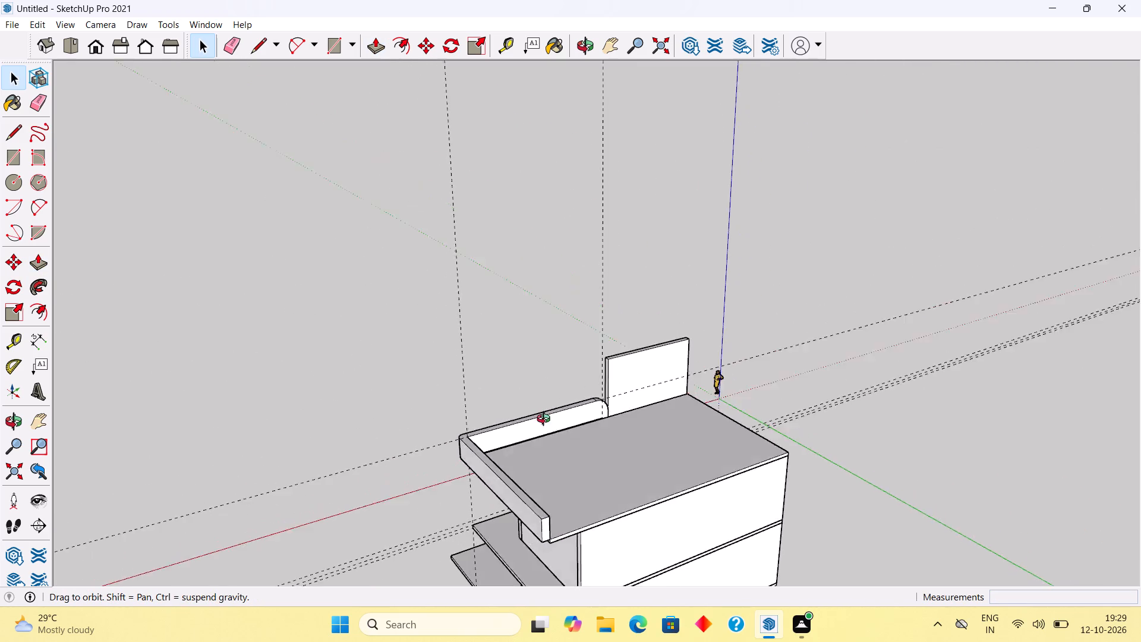
middle_click_drag(546, 420, 1109, 471)
middle_click_drag(681, 455, 870, 473)
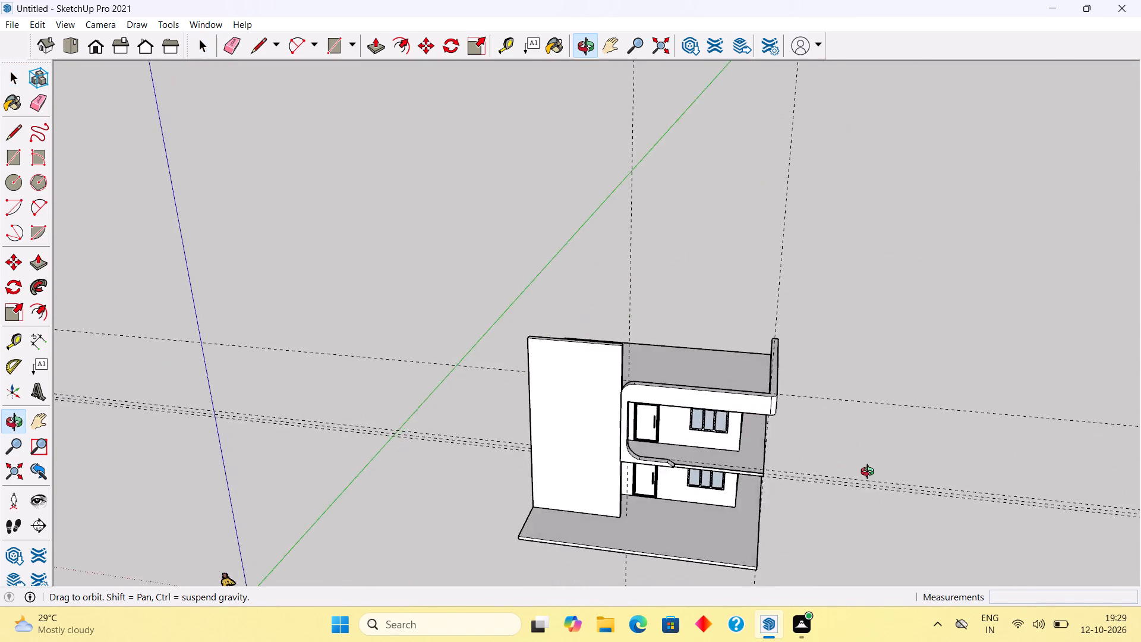
middle_click_drag(870, 473, 882, 409)
scroll(694, 431, "up", 4)
scroll(754, 501, "down", 2)
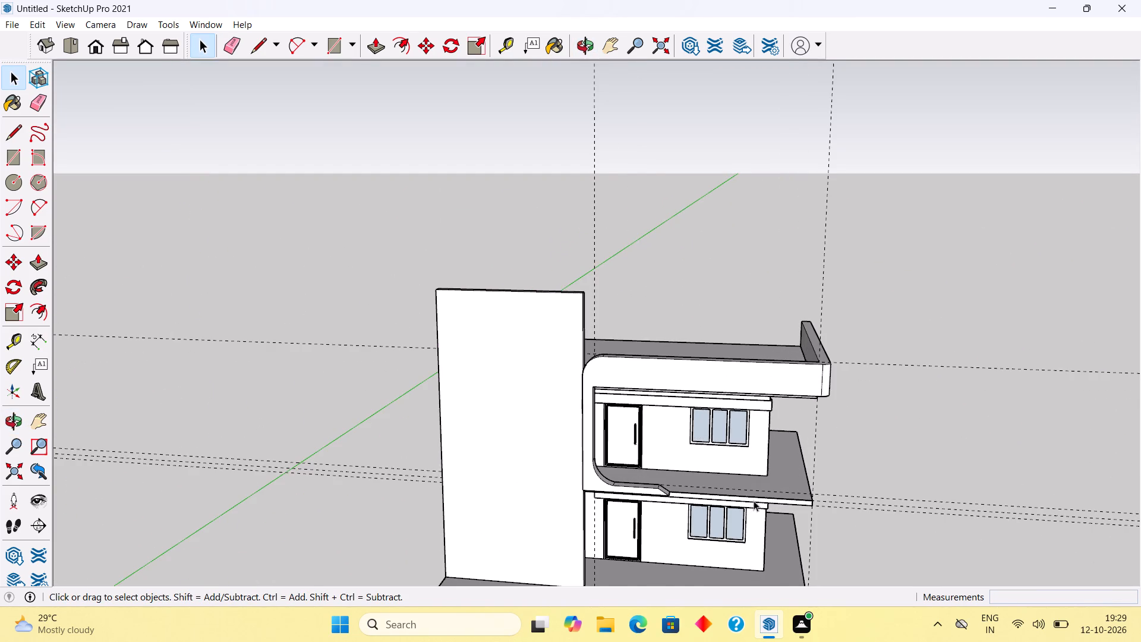
scroll(754, 501, "down", 3)
middle_click_drag(780, 511, 860, 399)
scroll(697, 445, "up", 5)
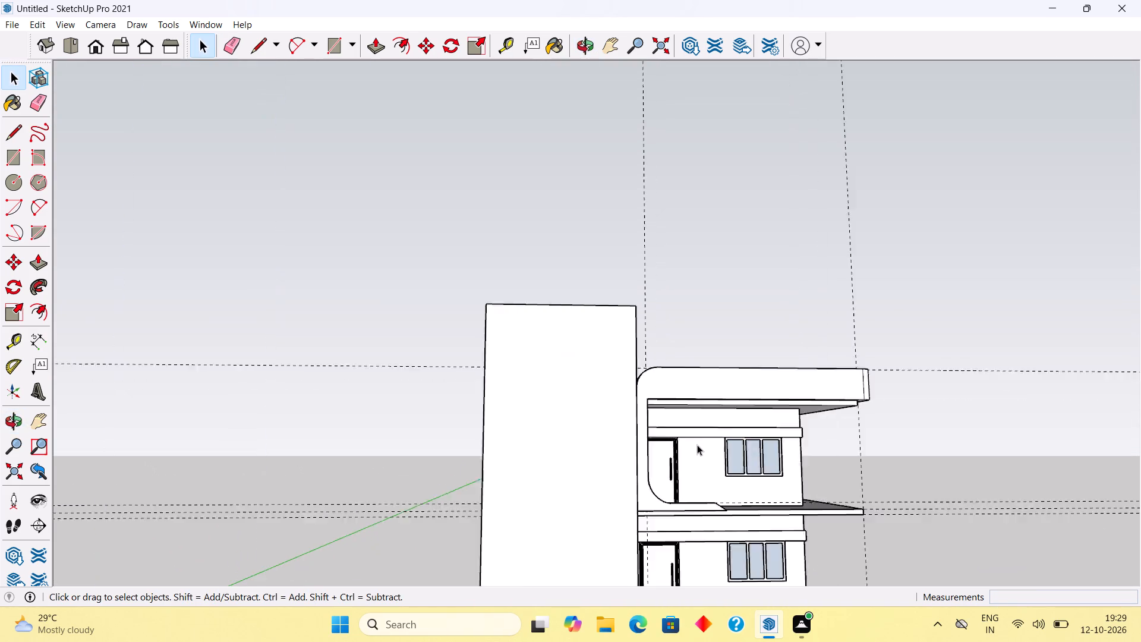
scroll(697, 445, "up", 4)
middle_click_drag(740, 410, 549, 333)
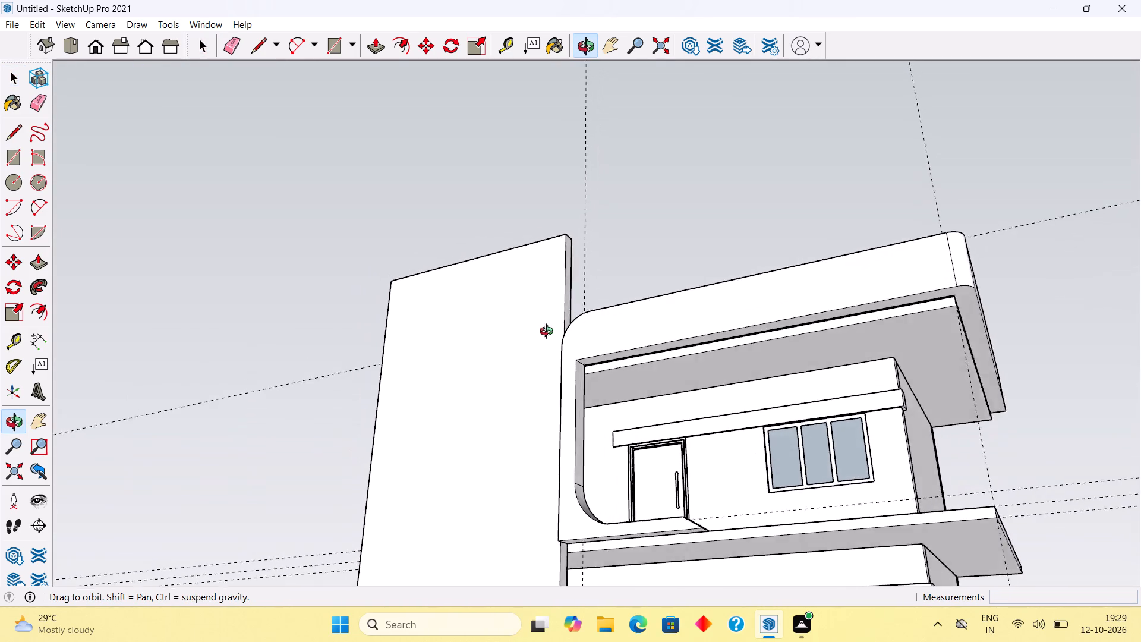
middle_click_drag(549, 333, 625, 463)
triple_click(679, 374)
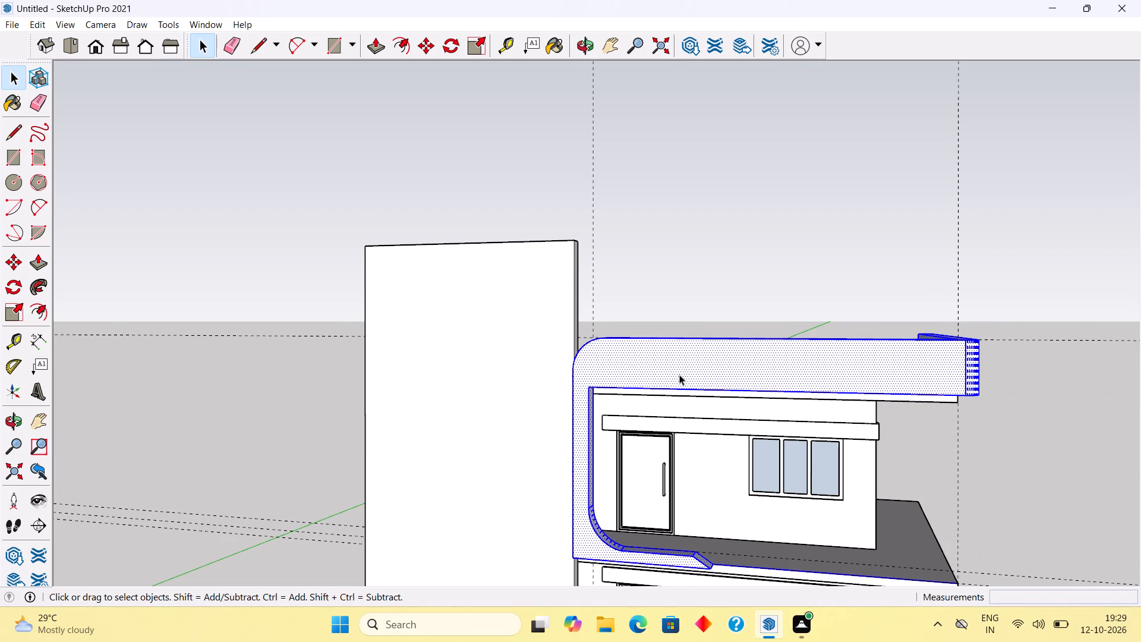
right_click(679, 374)
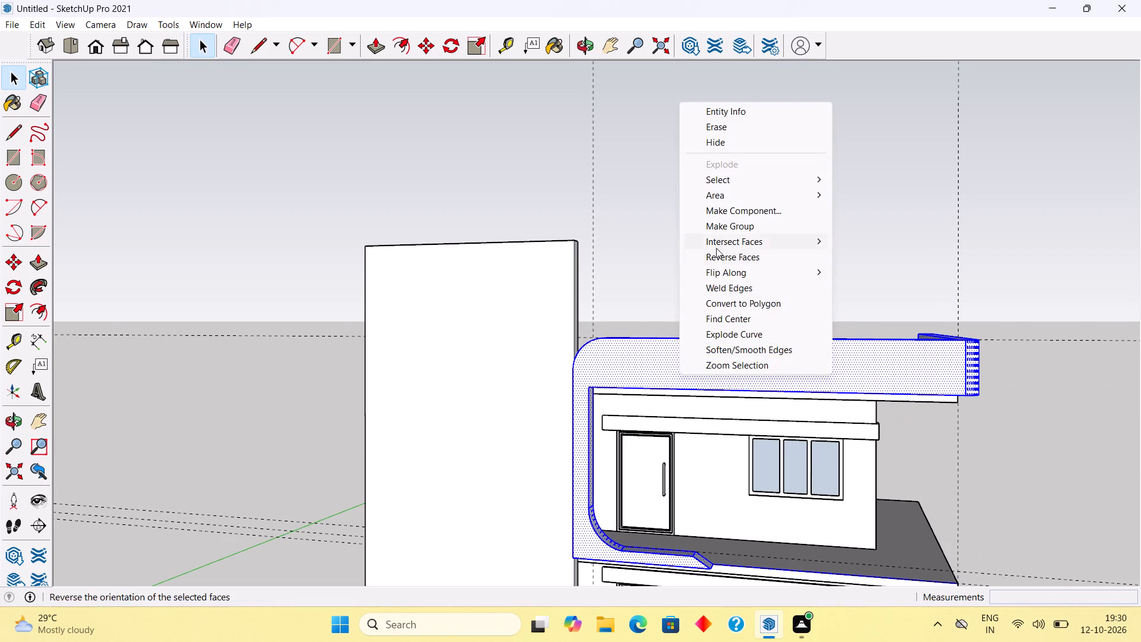
left_click(727, 229)
left_click(729, 229)
Examine the grouped frame from above, the side and the front, including its underside along the roof slab.
middle_click_drag(739, 328, 772, 545)
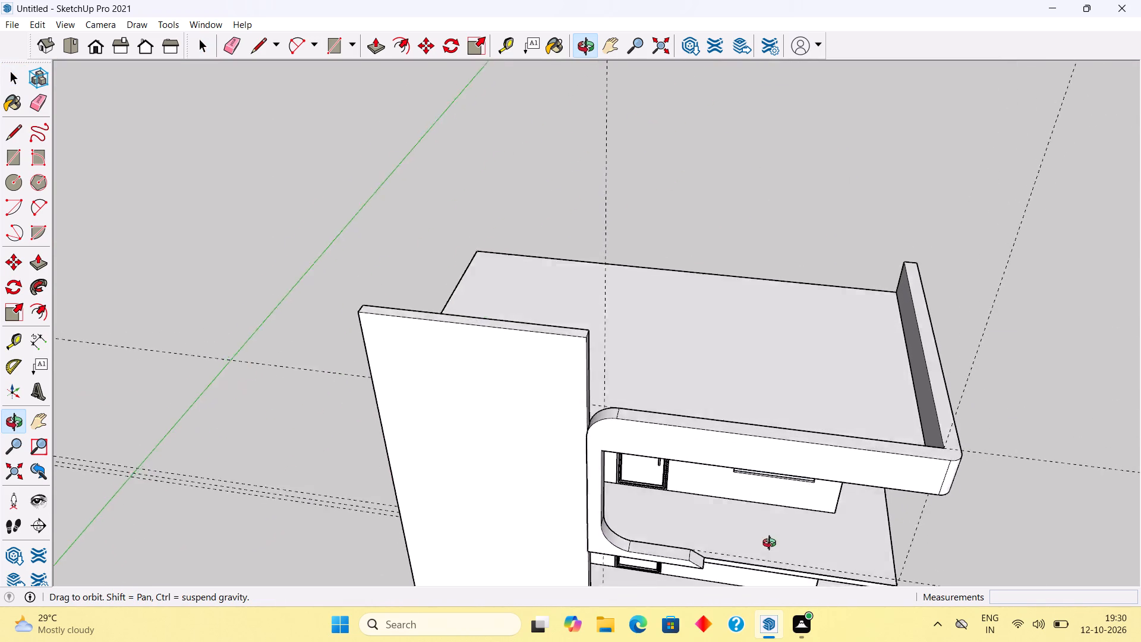
middle_click_drag(772, 545, 918, 522)
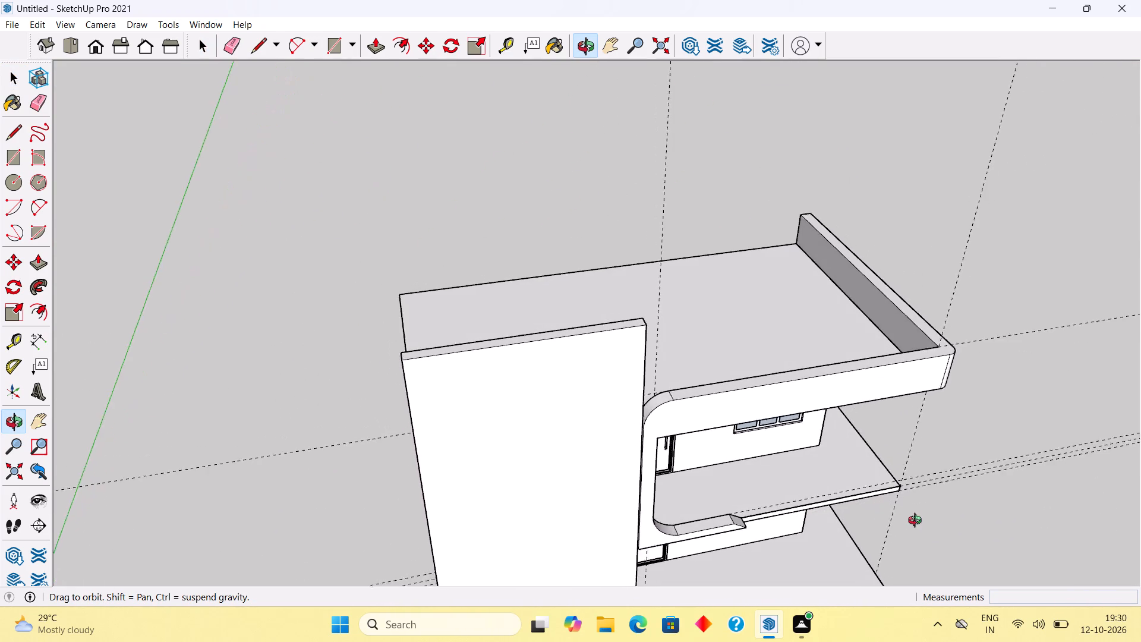
middle_click_drag(918, 522, 584, 420)
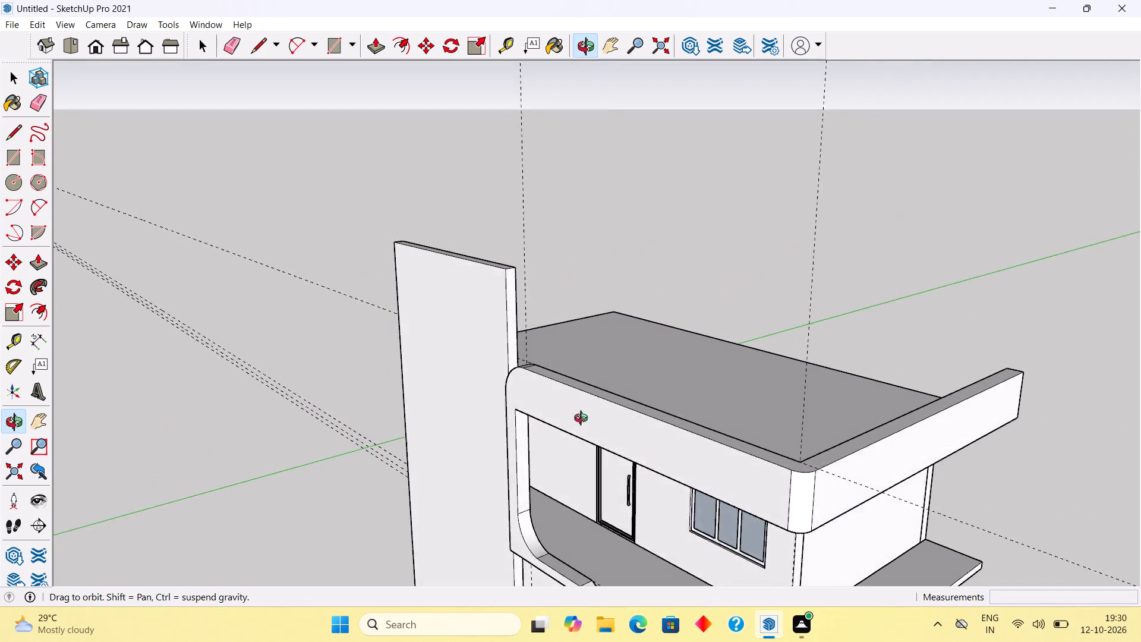
middle_click_drag(584, 420, 727, 424)
scroll(727, 424, "down", 6)
middle_click_drag(815, 518, 865, 480)
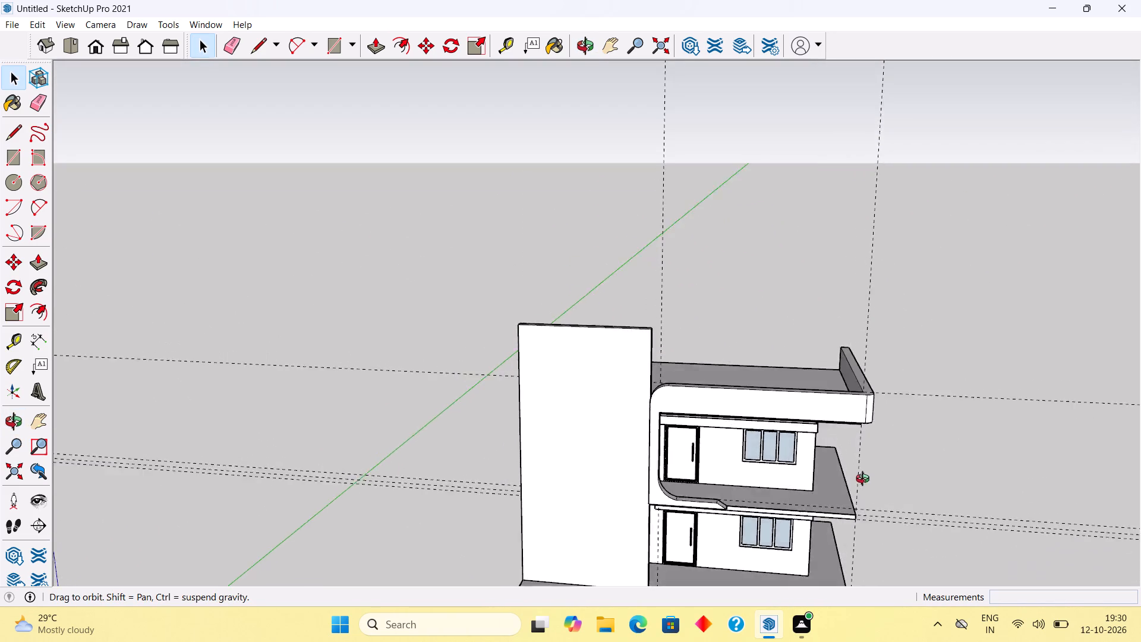
middle_click_drag(865, 480, 926, 386)
middle_click_drag(854, 445, 856, 452)
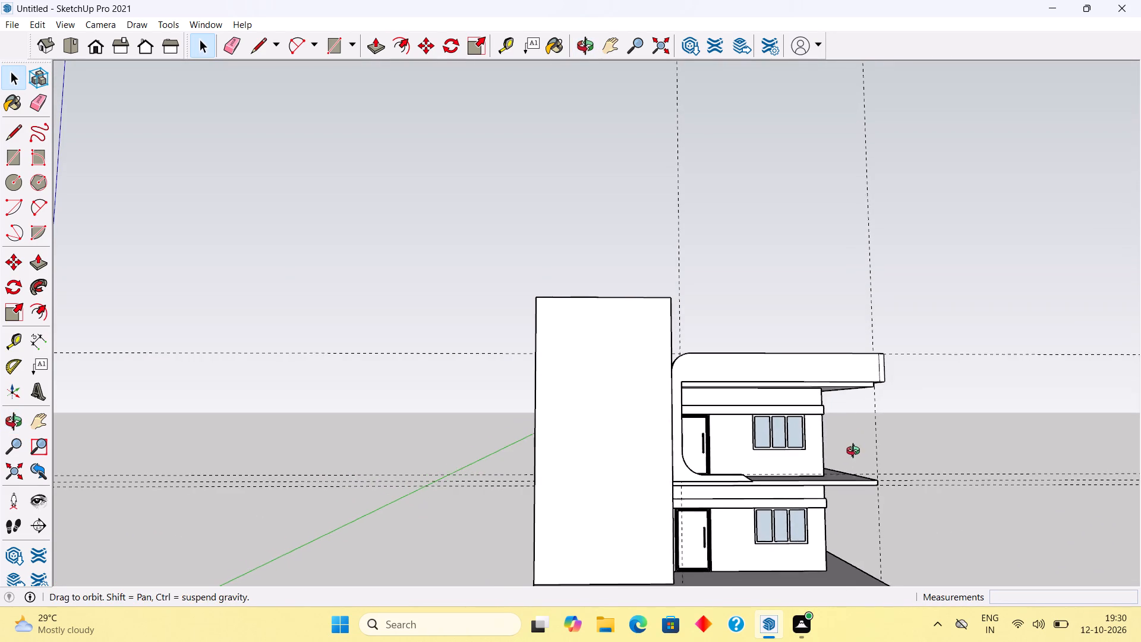
middle_click_drag(856, 452, 868, 493)
scroll(869, 494, "up", 5)
scroll(781, 483, "up", 4)
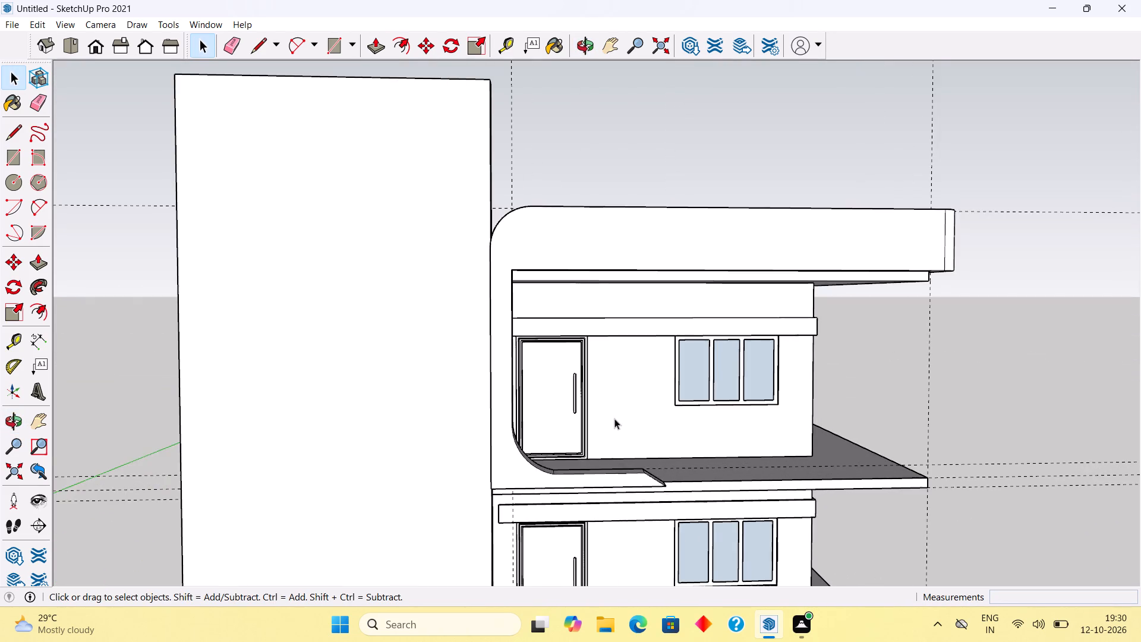
middle_click_drag(614, 421, 609, 521)
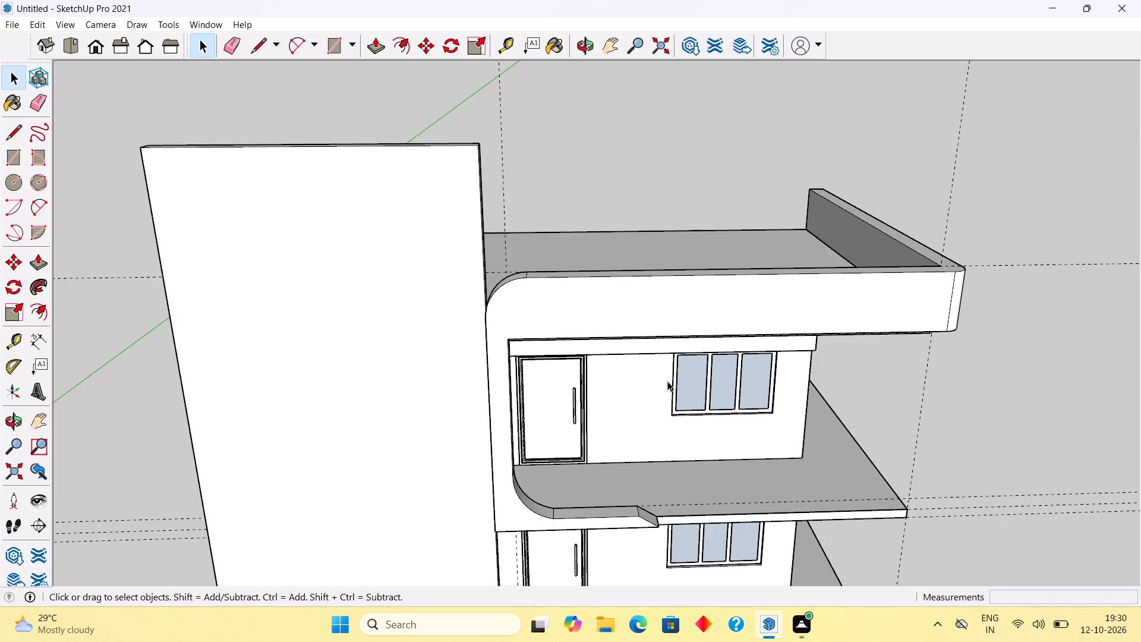
middle_click_drag(617, 288, 550, 153)
scroll(594, 288, "up", 2)
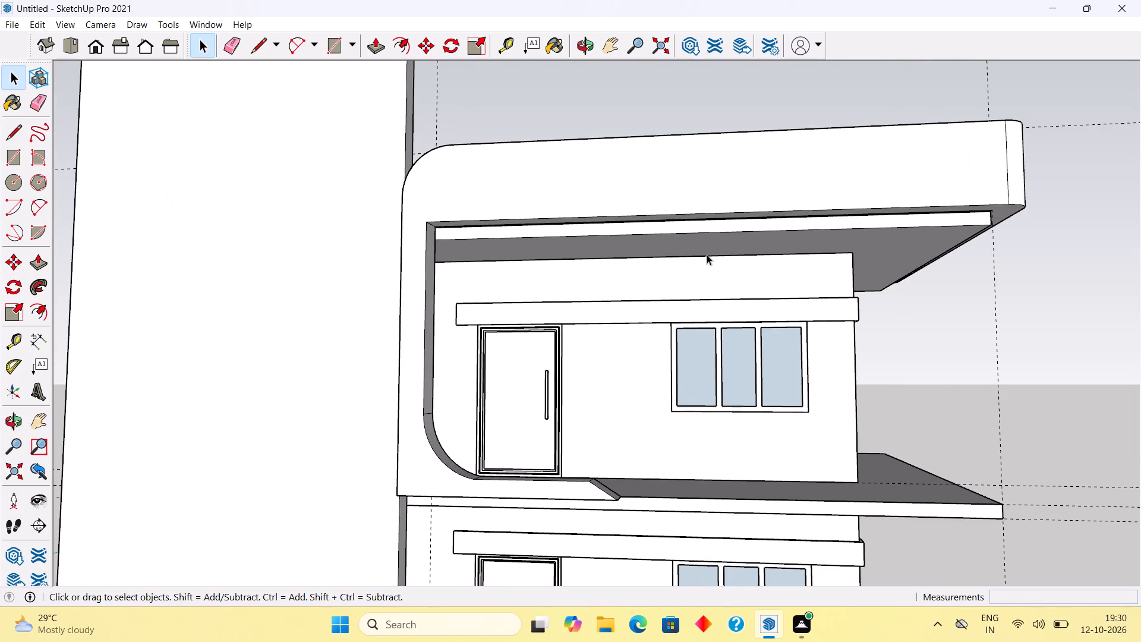
middle_click_drag(707, 246, 696, 161)
scroll(696, 168, "up", 4)
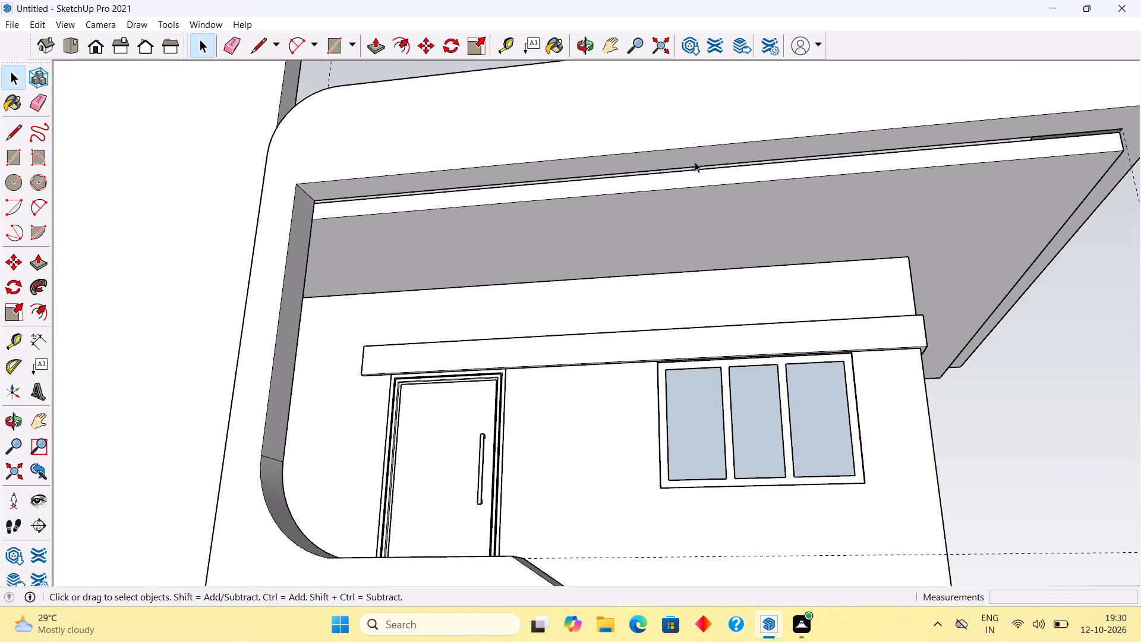
Inside the frame group, Push/Pull the underside face of the front and side band downward 6".
left_click(695, 161)
triple_click(695, 161)
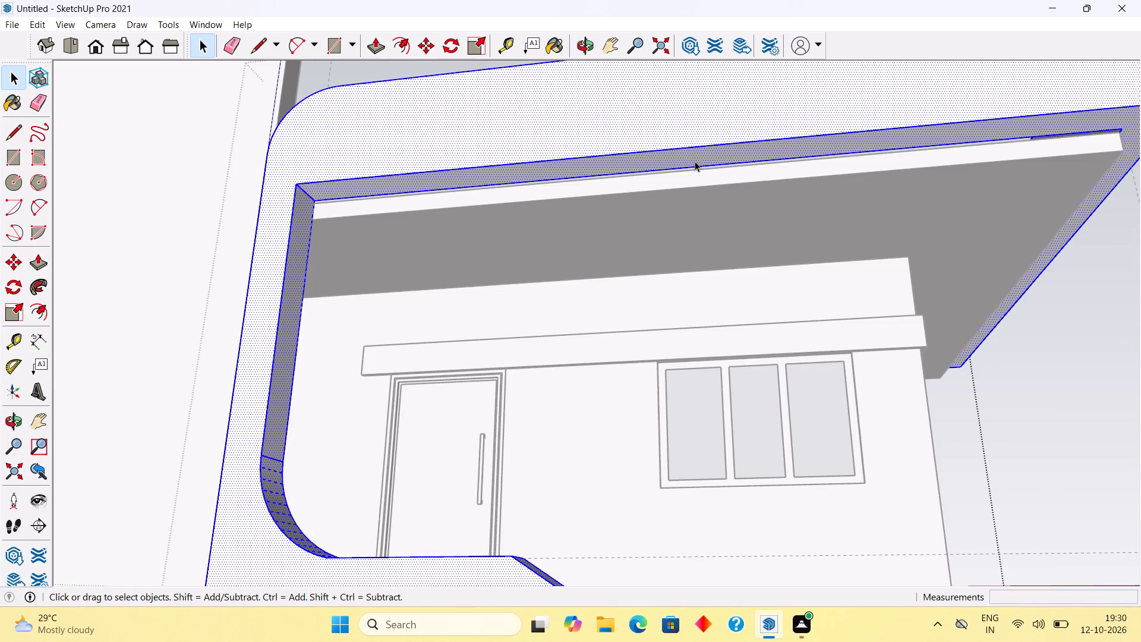
left_click(695, 161)
scroll(695, 161, "down", 4)
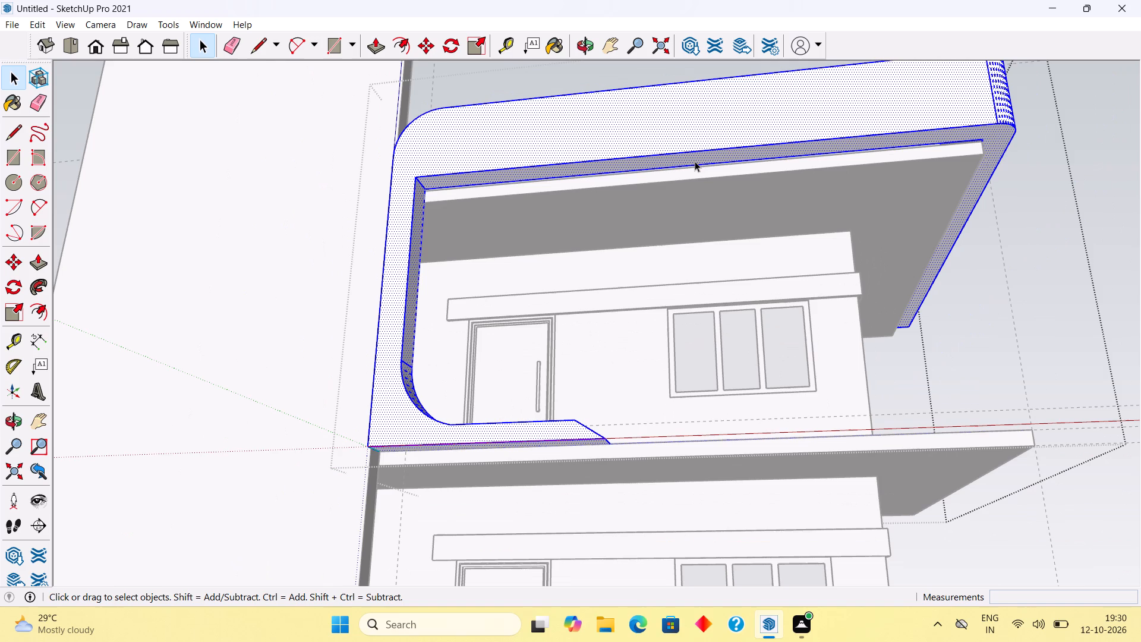
left_click(695, 161)
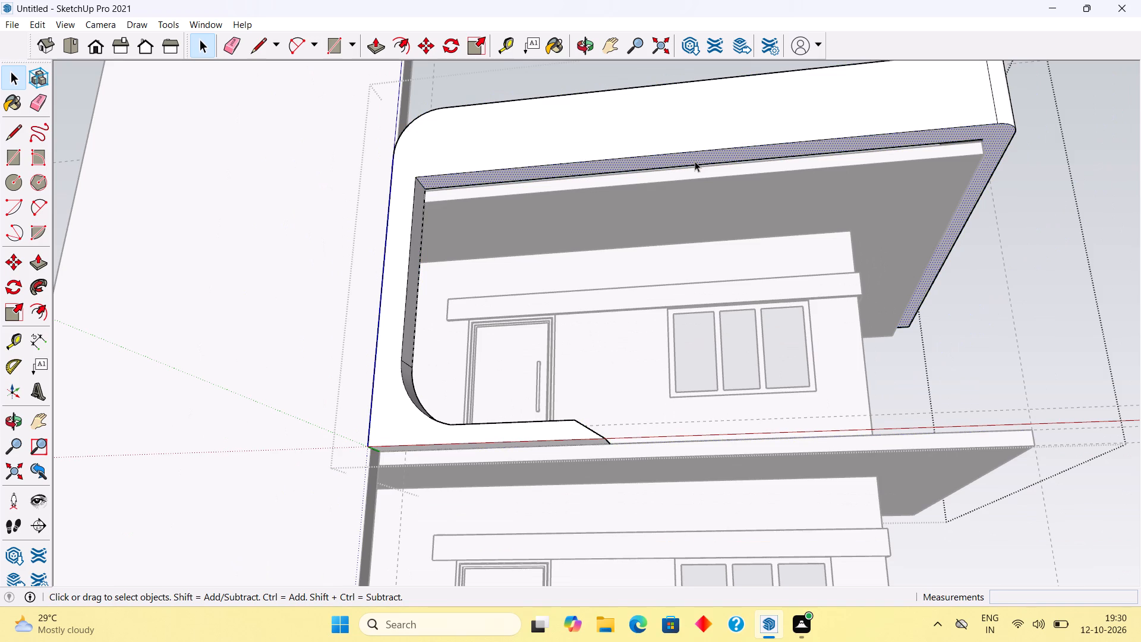
key("p")
left_click(695, 161)
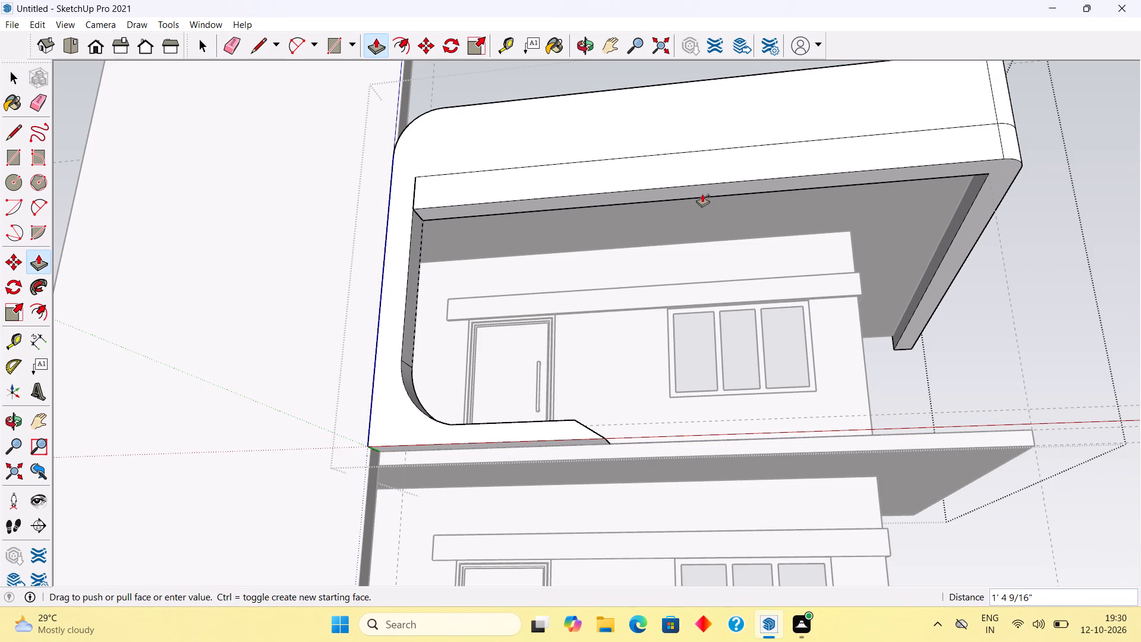
type("6\"")
key("Return")
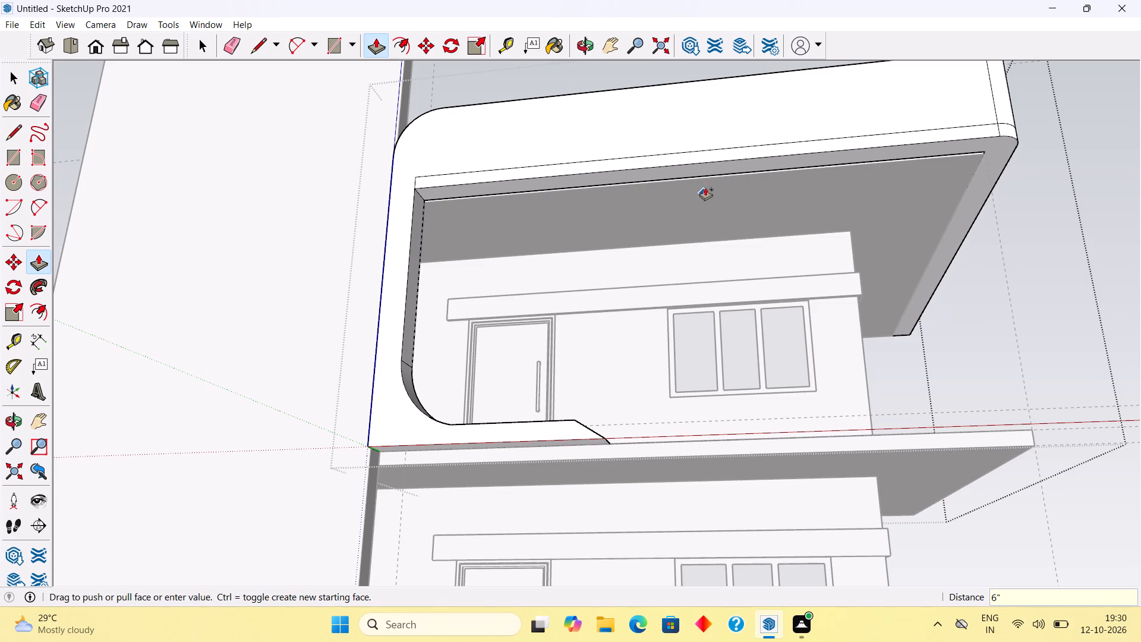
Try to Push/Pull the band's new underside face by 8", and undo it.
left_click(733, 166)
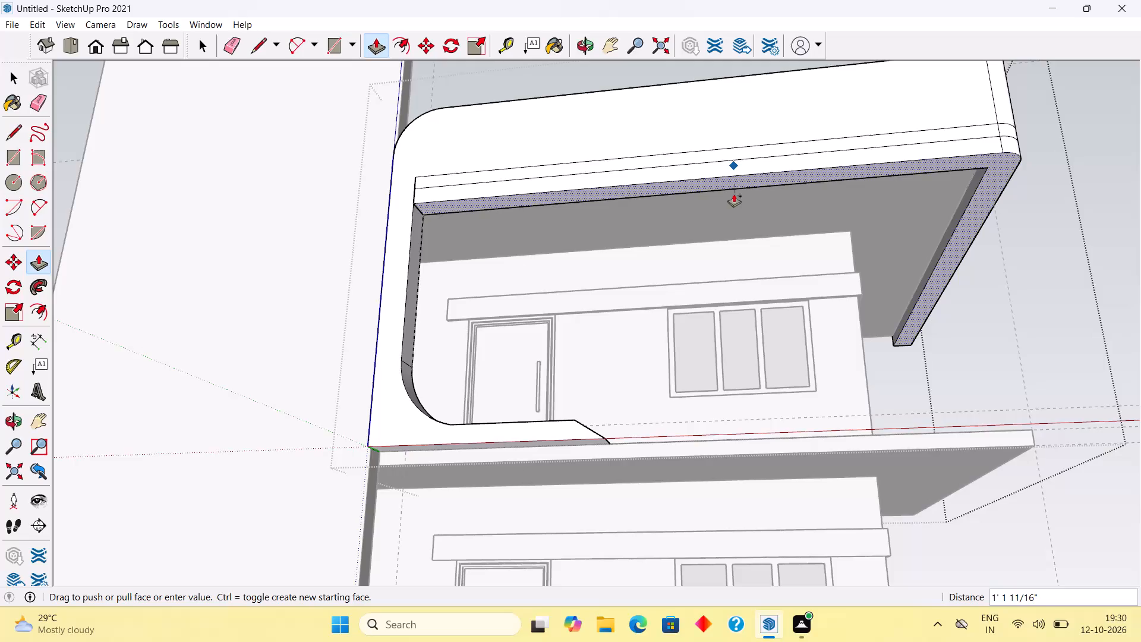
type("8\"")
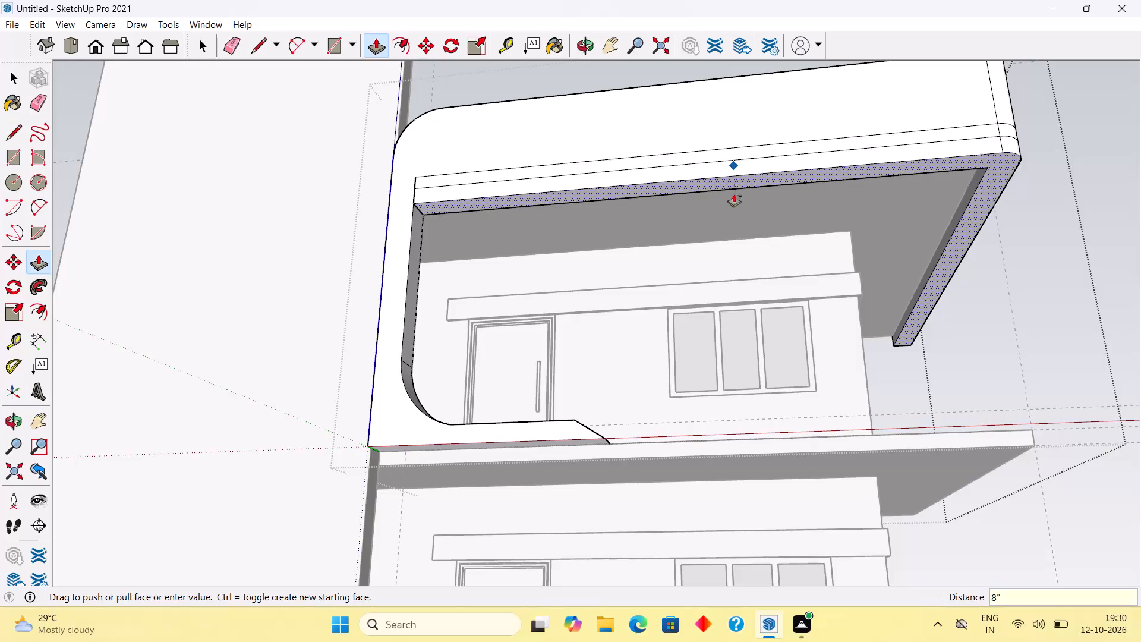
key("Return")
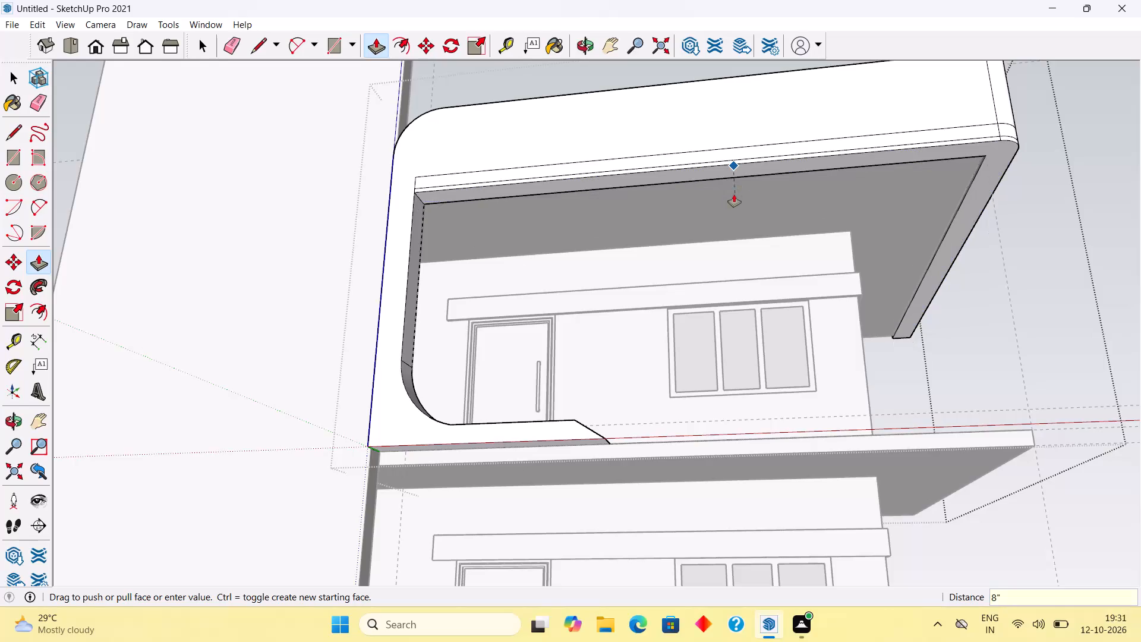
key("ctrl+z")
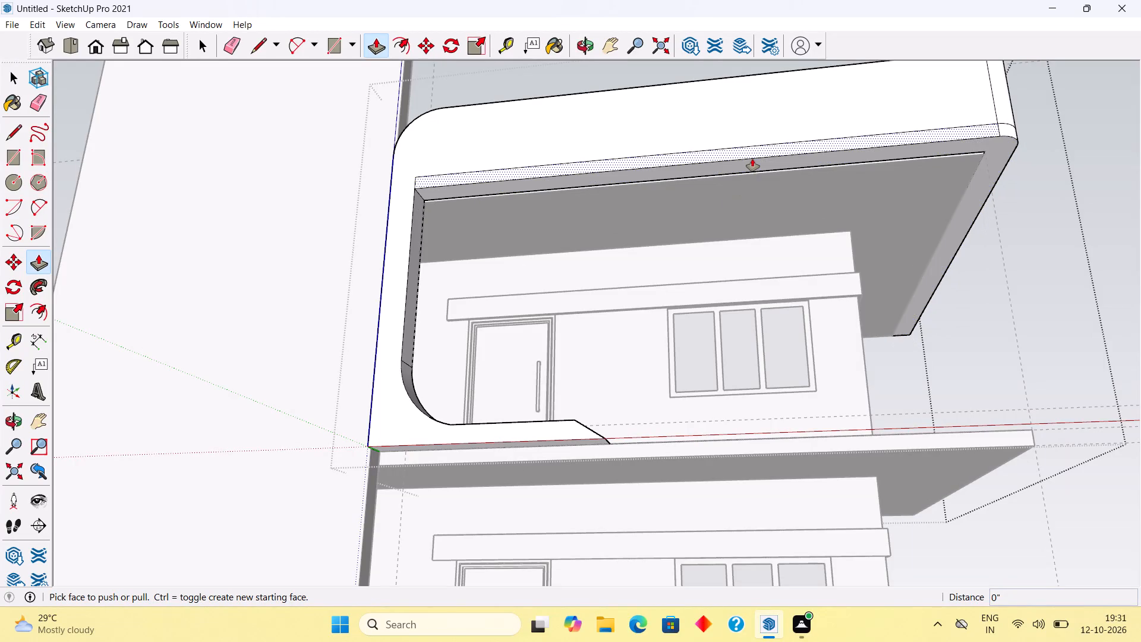
Push/Pull the band's underside face downward another 8" to form a second strip below the 6" one.
left_click(755, 163)
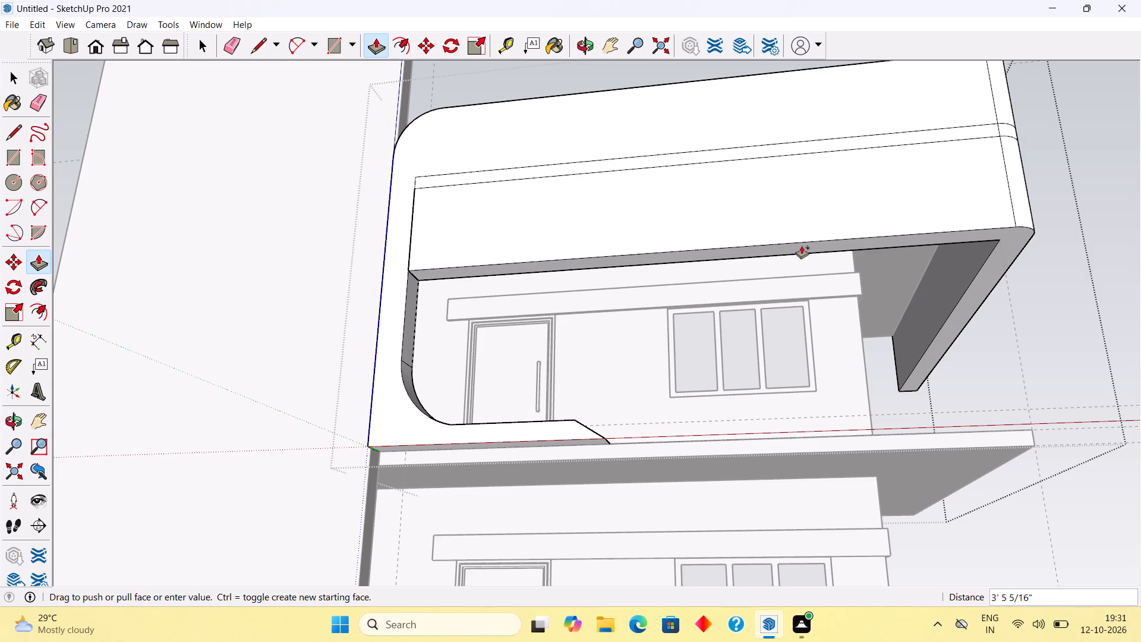
type("8\"")
key("Return")
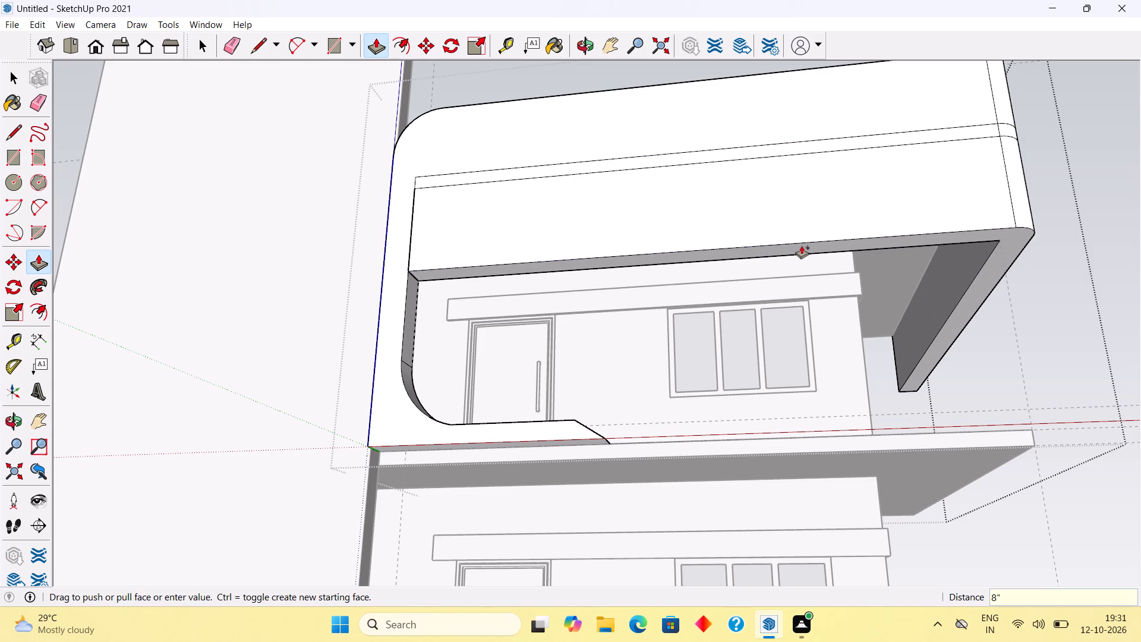
key("space")
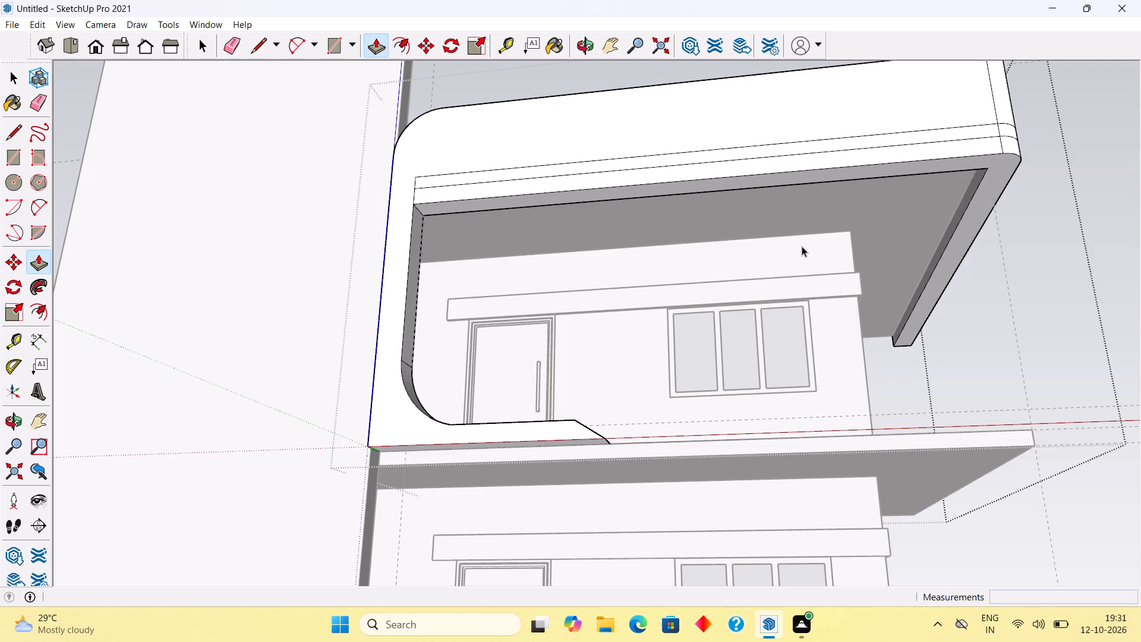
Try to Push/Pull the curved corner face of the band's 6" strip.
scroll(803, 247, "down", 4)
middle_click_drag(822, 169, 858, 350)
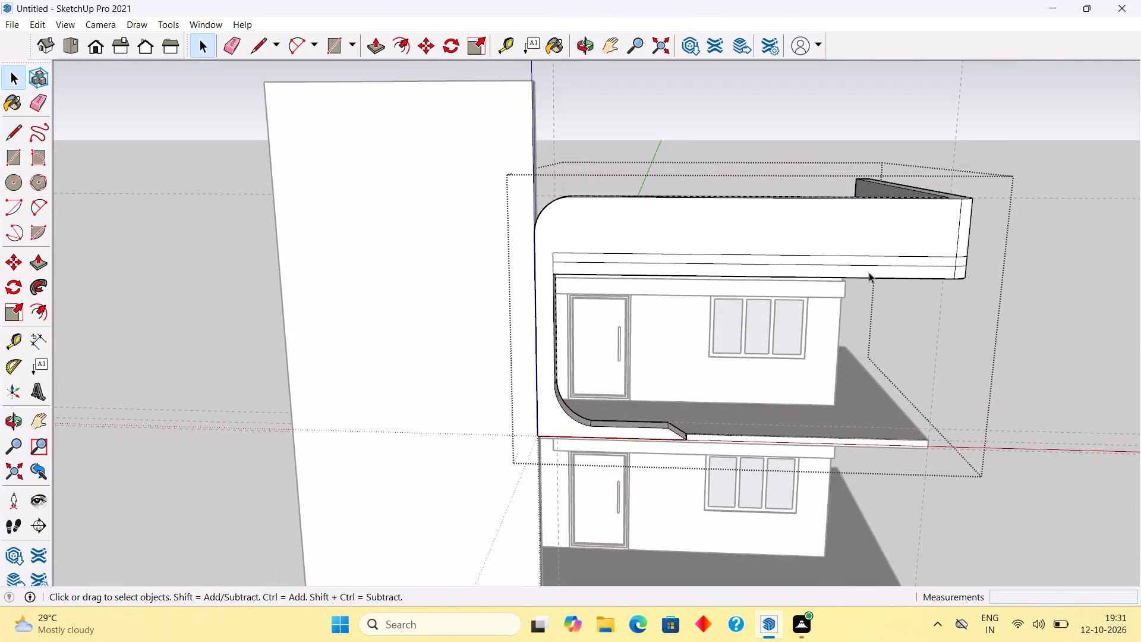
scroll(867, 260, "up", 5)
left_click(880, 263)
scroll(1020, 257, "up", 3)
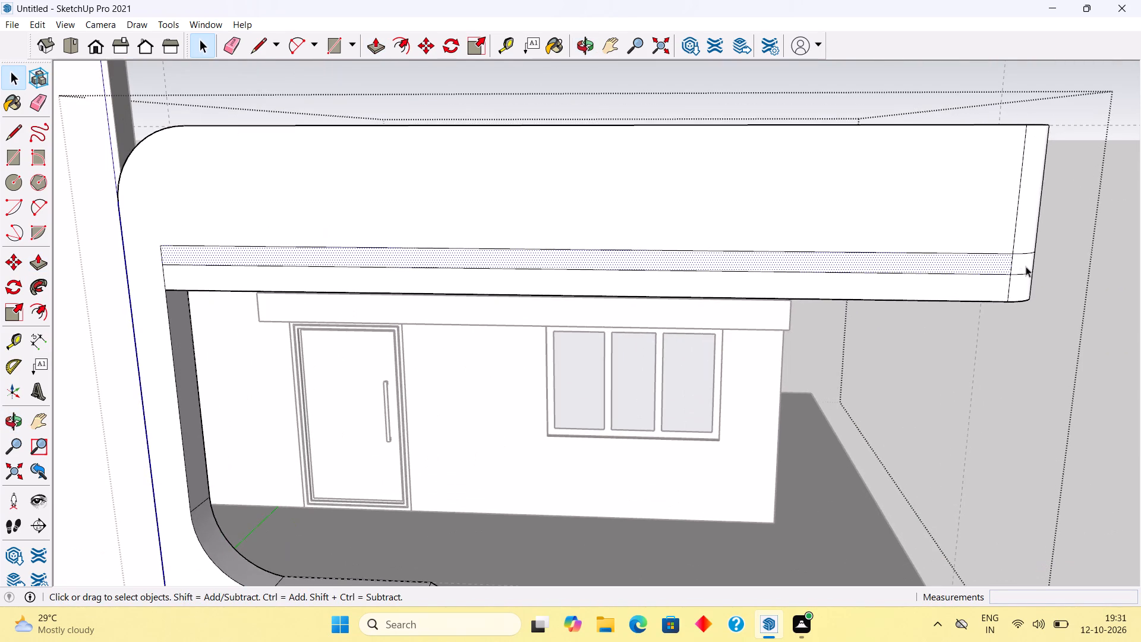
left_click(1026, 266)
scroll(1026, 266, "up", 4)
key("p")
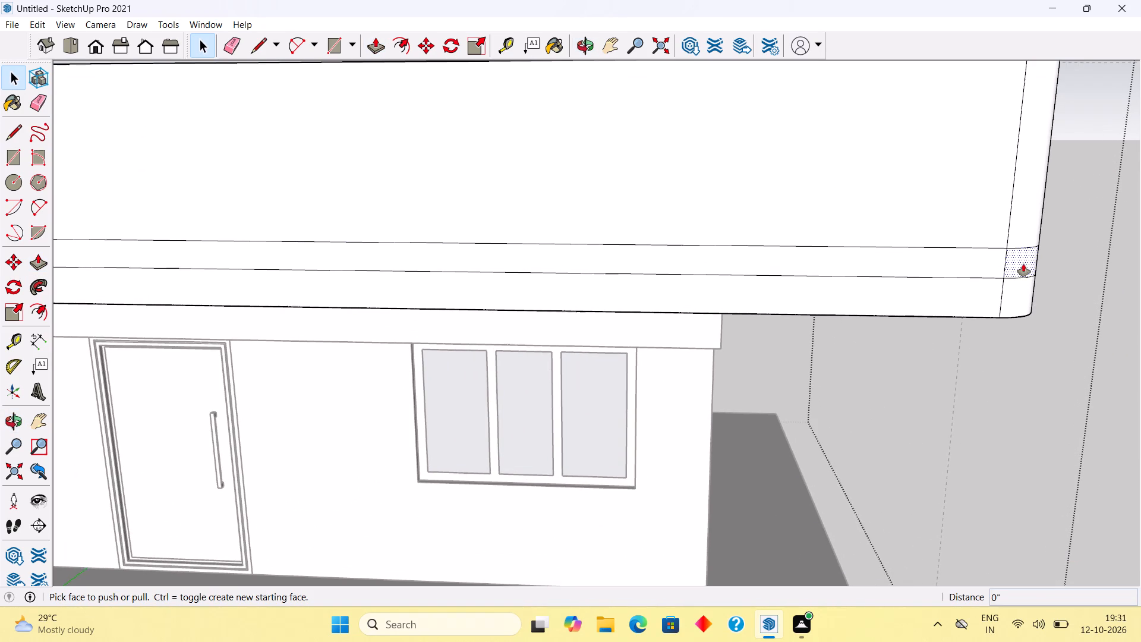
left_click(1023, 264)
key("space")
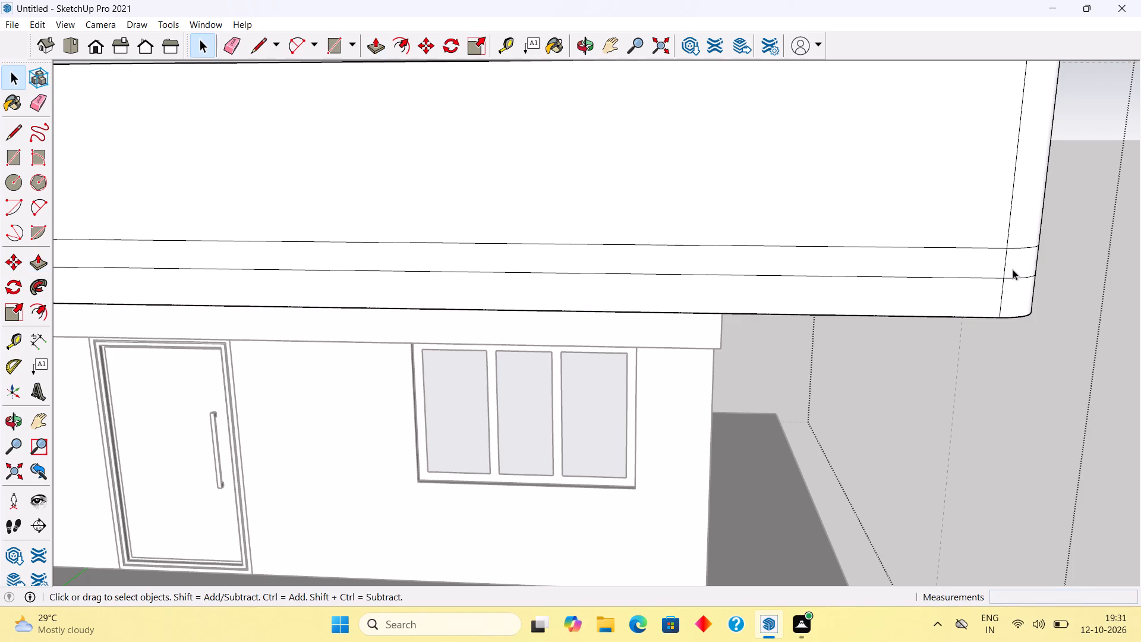
Push the front face of the band's 6" strip inward 2" to form a recessed groove.
middle_click_drag(1001, 265, 825, 266)
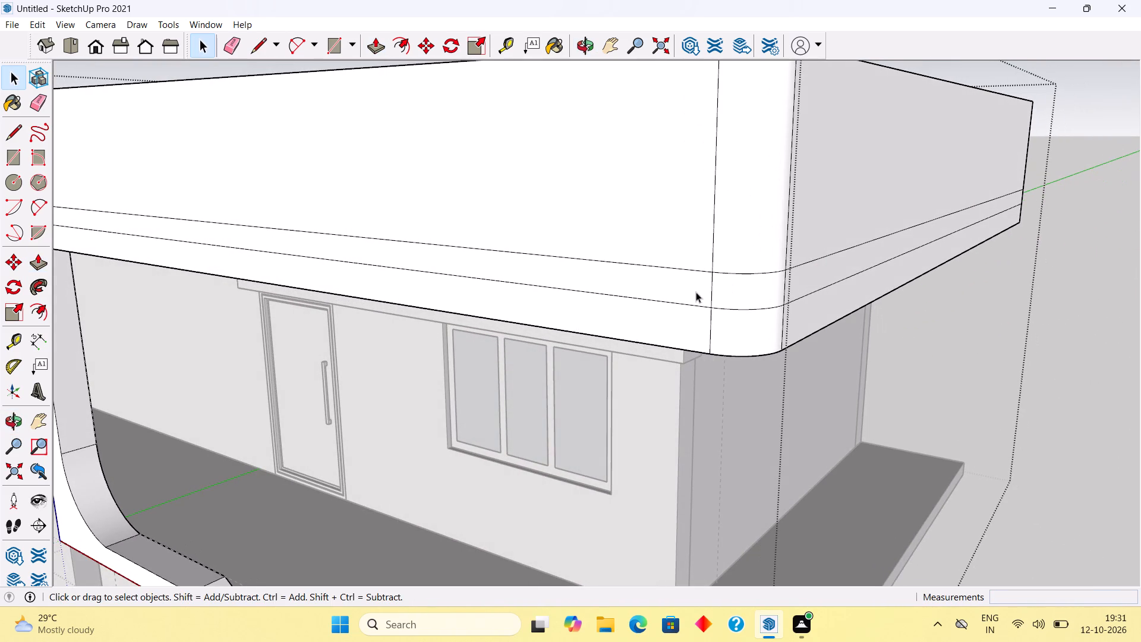
triple_click(696, 292)
double_click(696, 292)
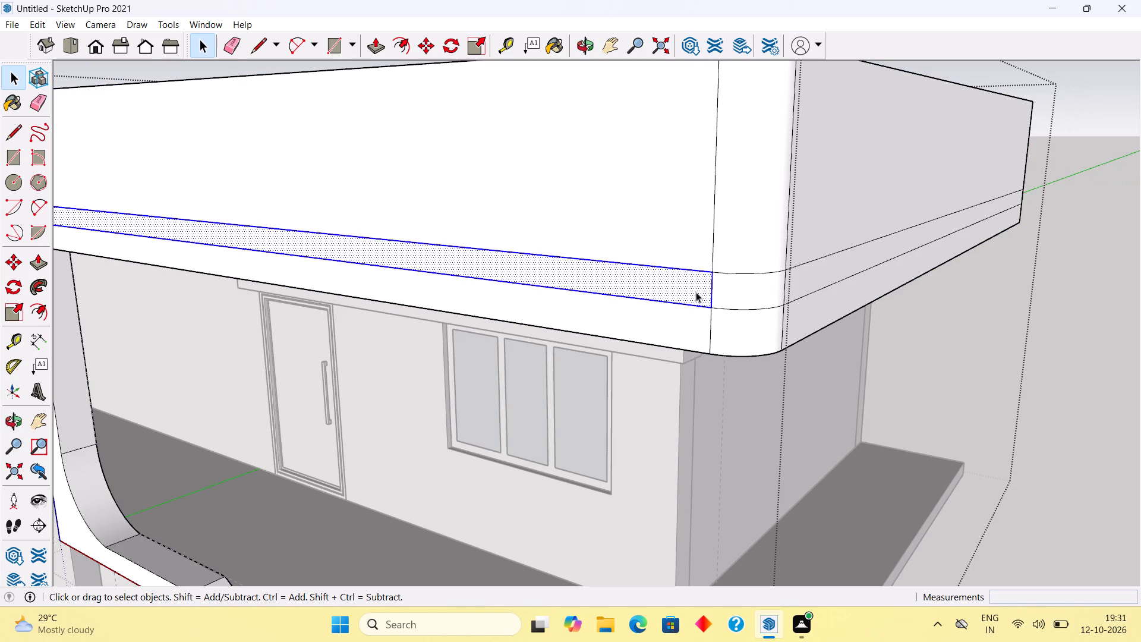
key("p")
left_click(696, 292)
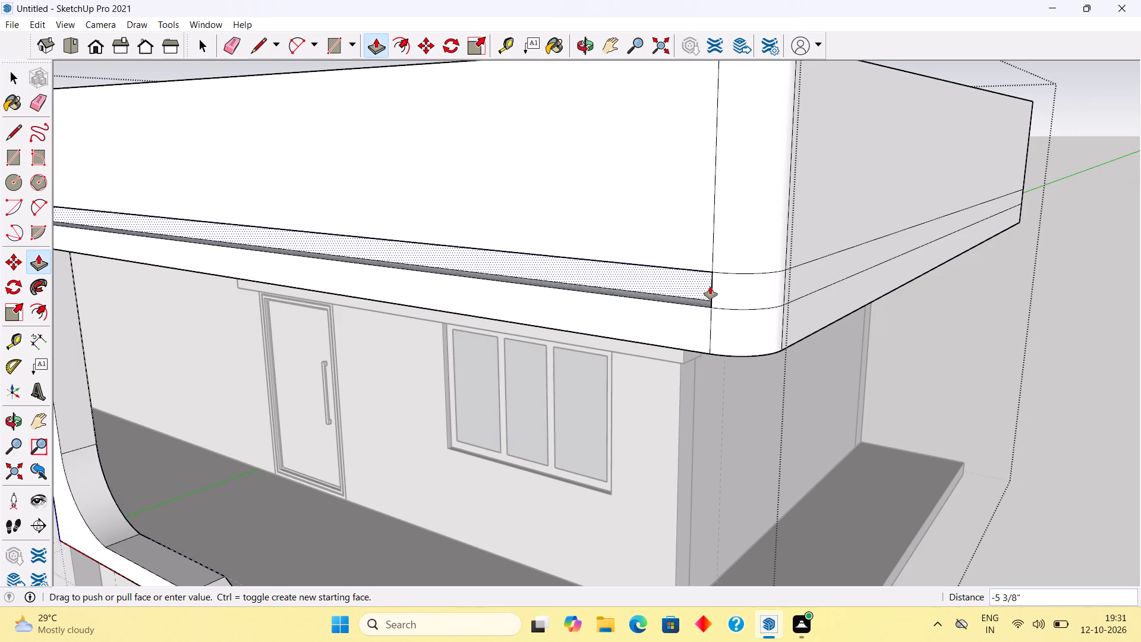
type("2\"")
key("Return")
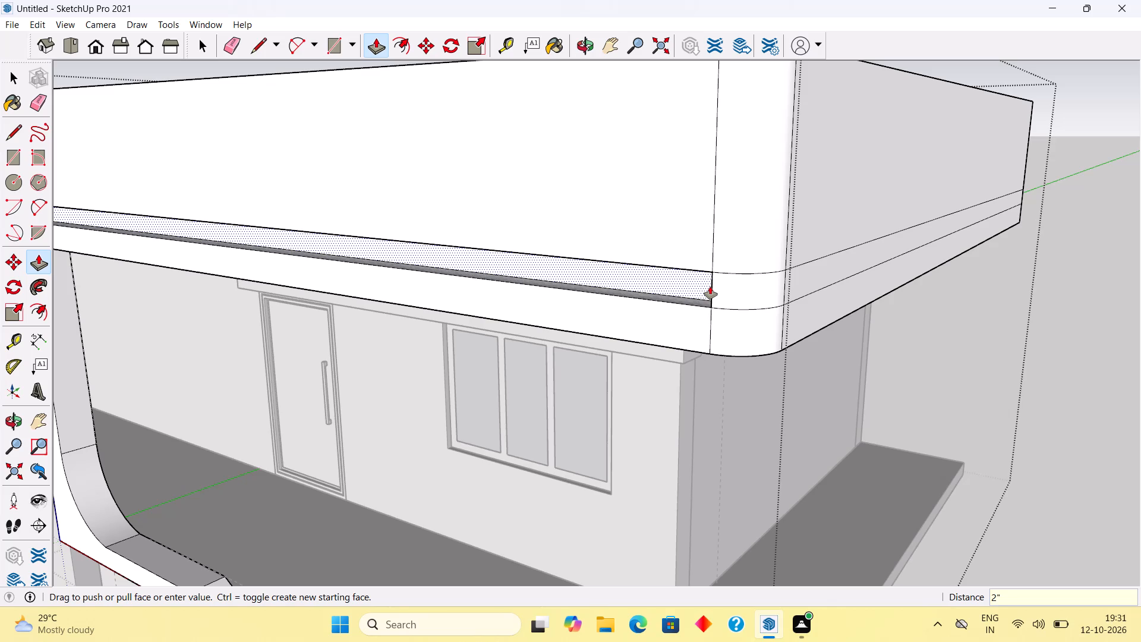
Push the side face of the band's 6" strip inward 2" to continue the groove along the side.
left_click(802, 278)
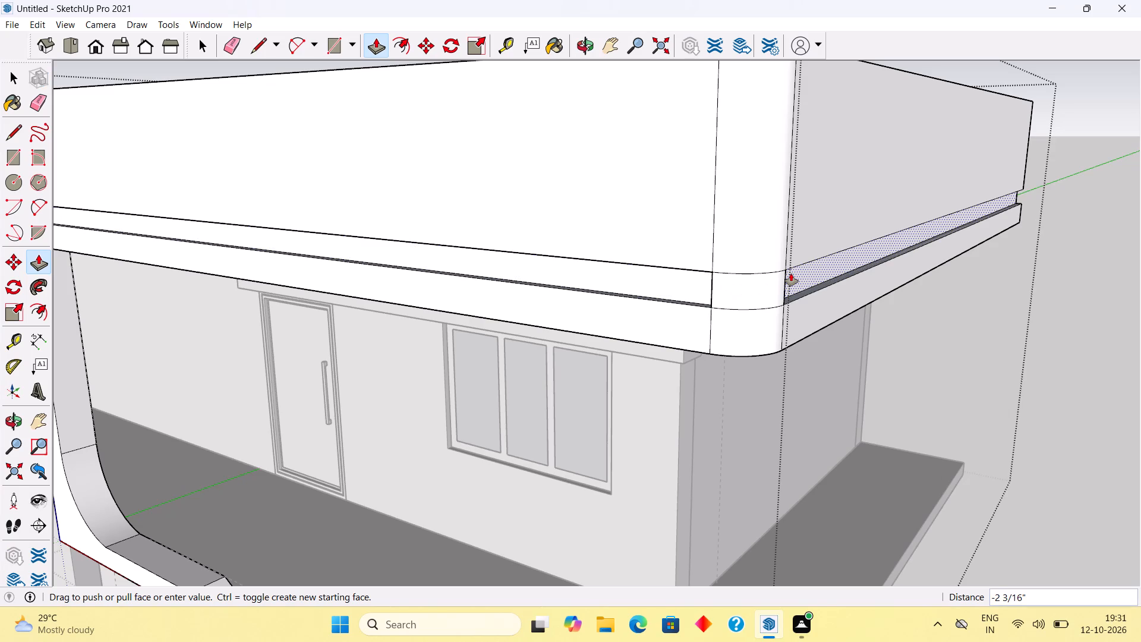
type("2\"")
key("Return")
key("space")
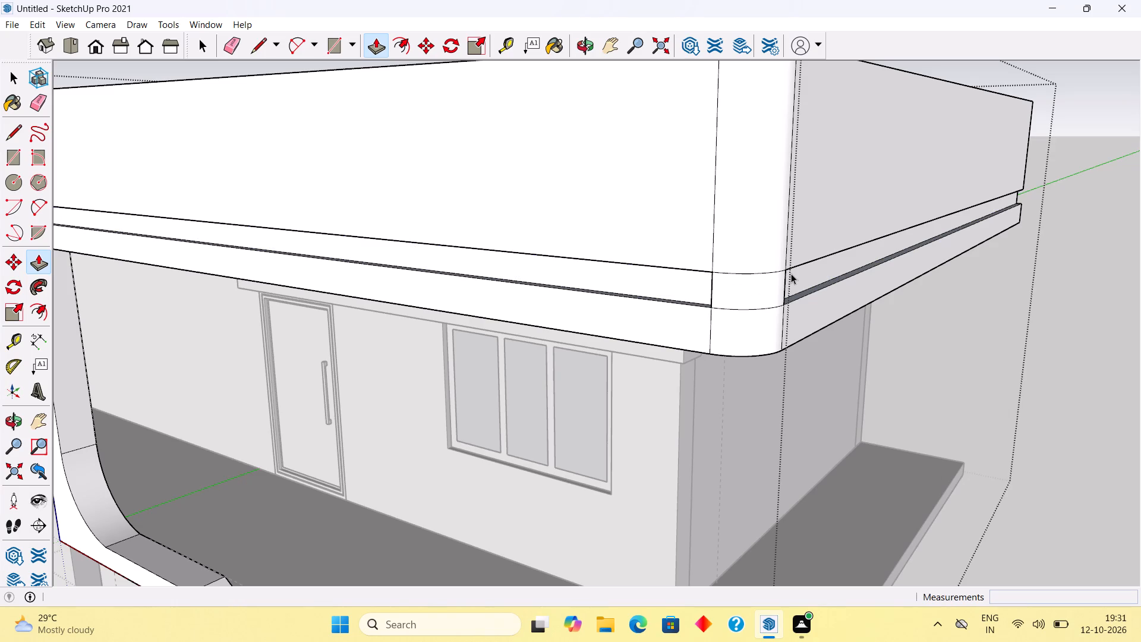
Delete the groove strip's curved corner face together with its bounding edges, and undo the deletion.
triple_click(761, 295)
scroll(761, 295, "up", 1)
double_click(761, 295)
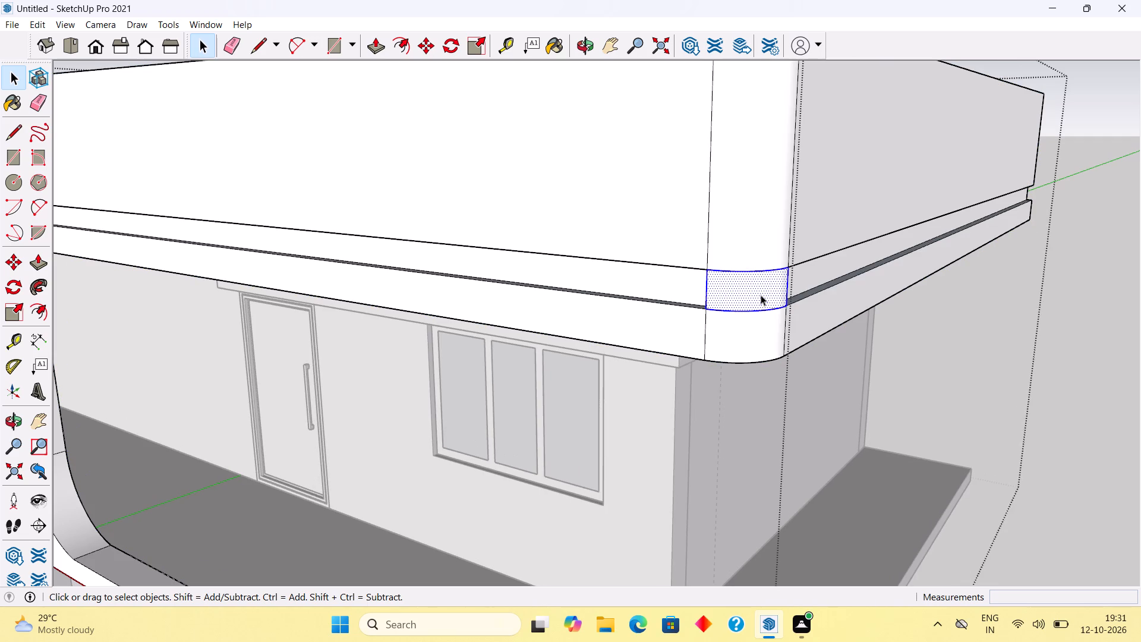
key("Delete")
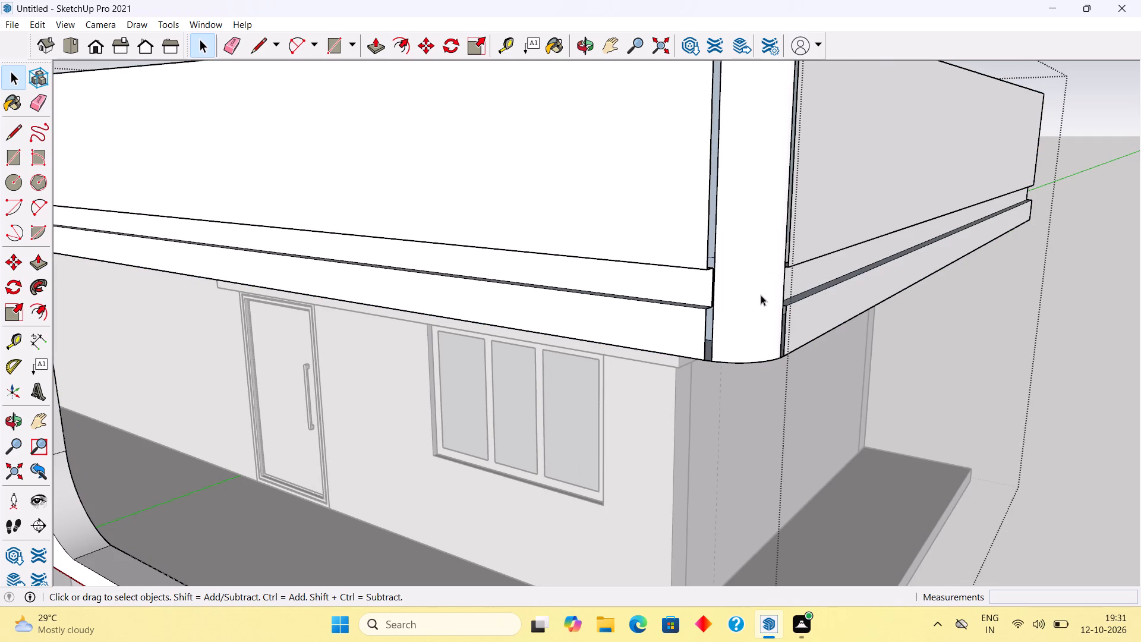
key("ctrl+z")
Delete only the curved corner face of the strip between the front and side grooves.
left_click(761, 295)
scroll(761, 295, "up", 10)
key("Delete")
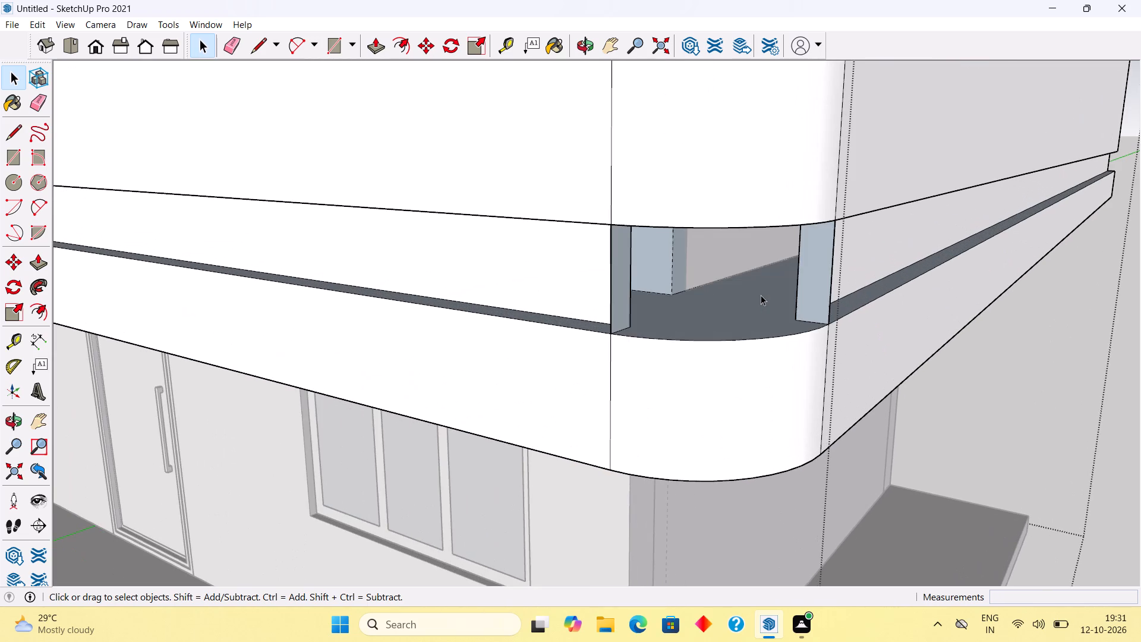
Delete the end face of the front groove at the rounded corner opening, along with its outer vertical edge.
middle_click_drag(734, 280, 670, 228)
scroll(586, 204, "up", 4)
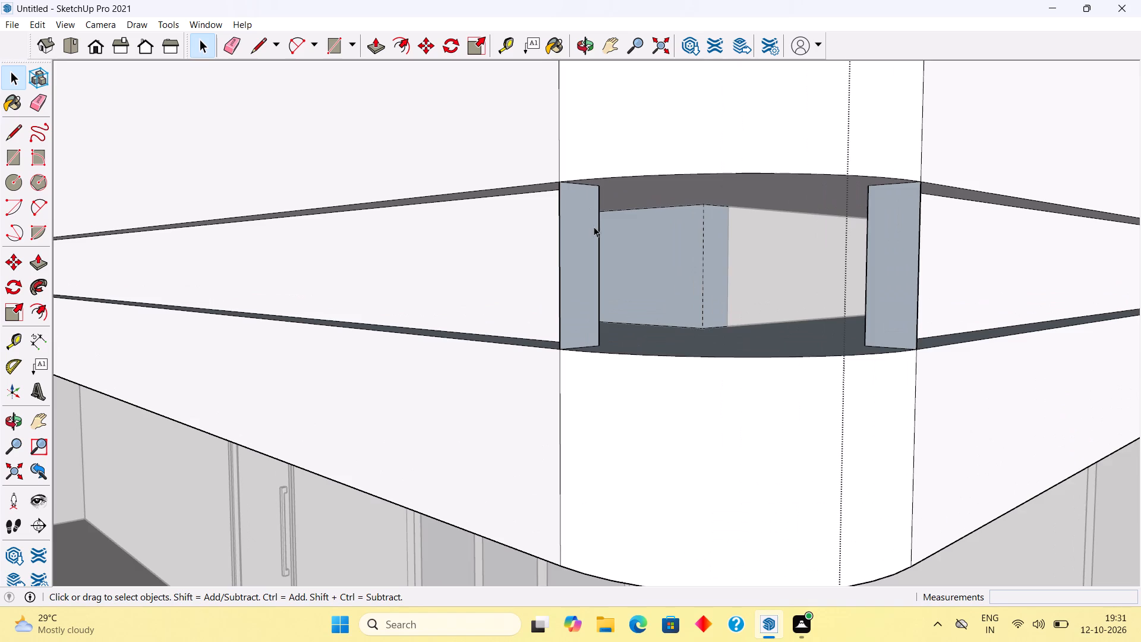
scroll(594, 228, "up", 2)
middle_click_drag(612, 267, 621, 329)
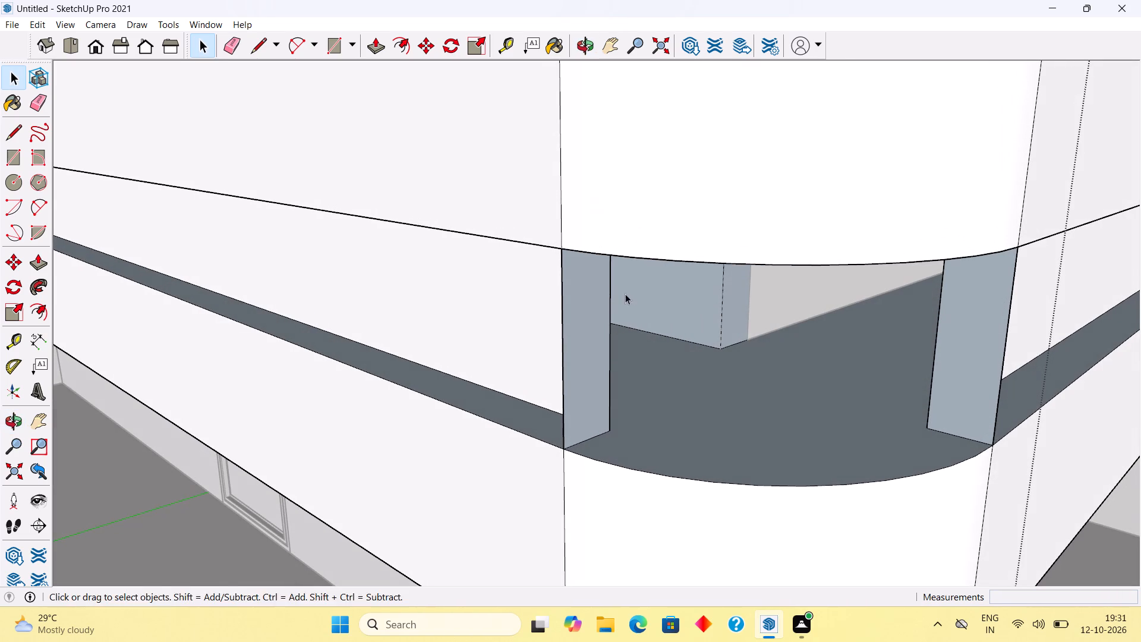
middle_click_drag(625, 279, 701, 180)
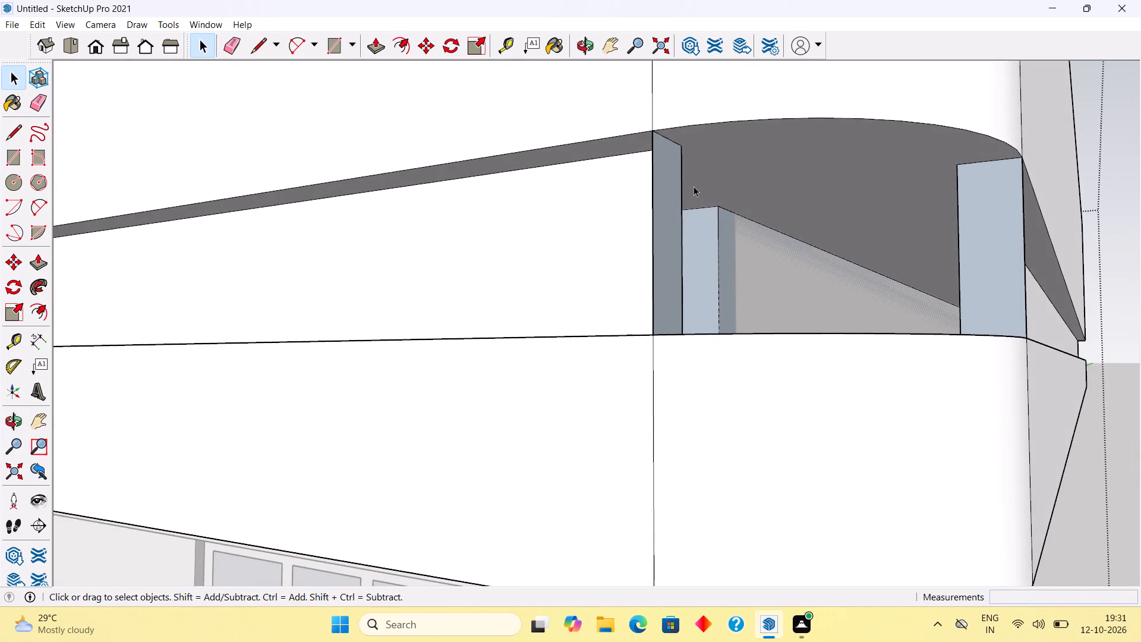
middle_click_drag(645, 188, 501, 194)
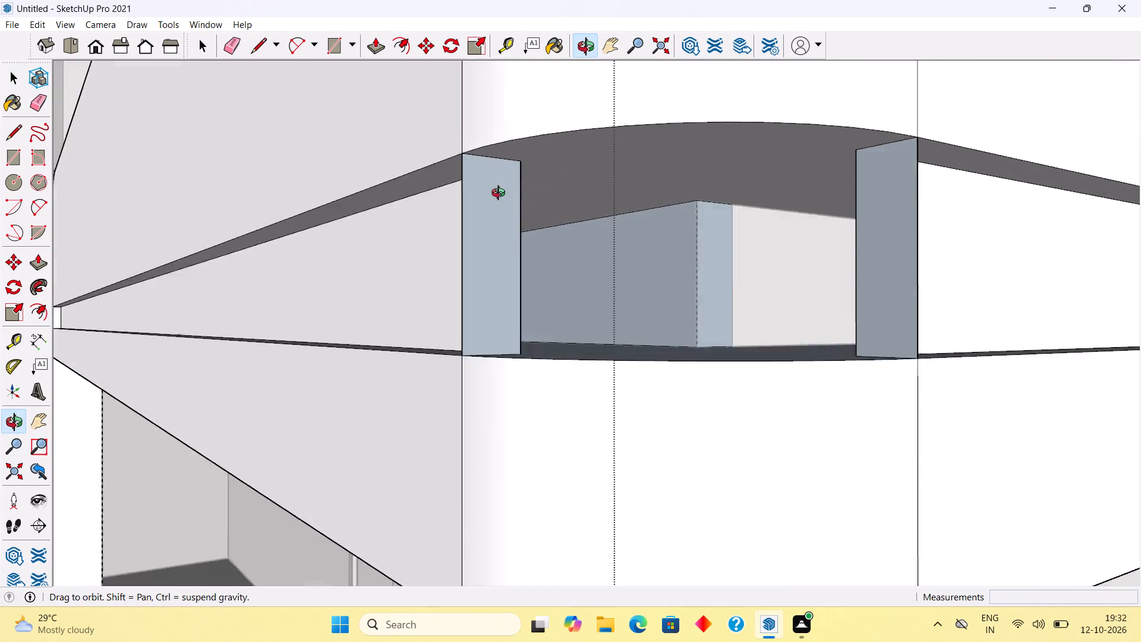
middle_click_drag(501, 194, 504, 224)
middle_click_drag(483, 209, 484, 215)
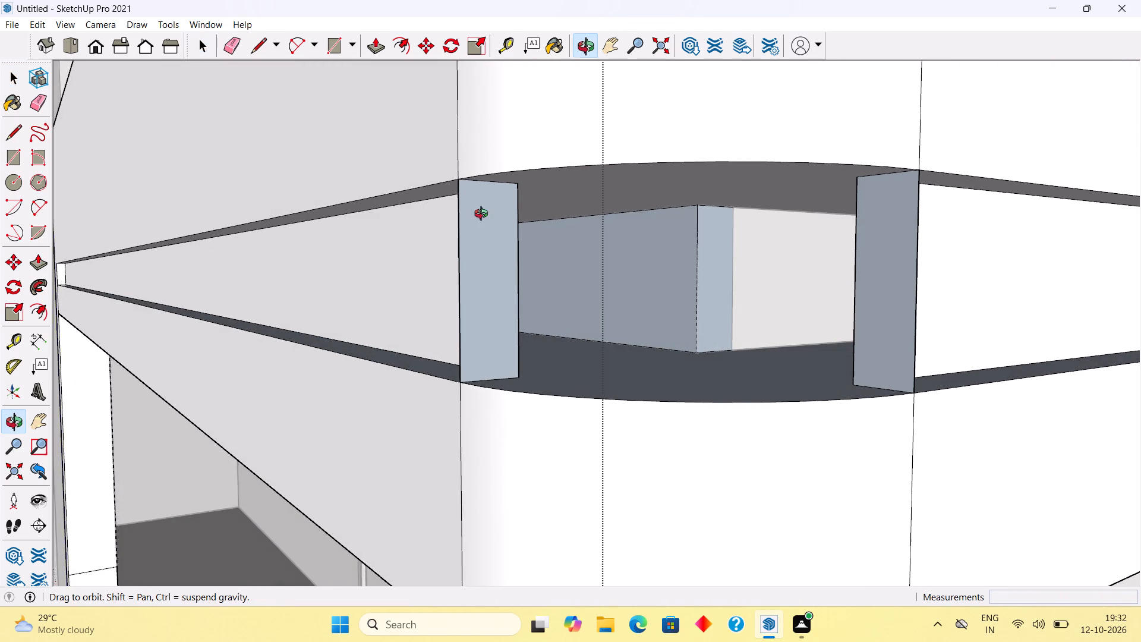
middle_click_drag(484, 215, 791, 288)
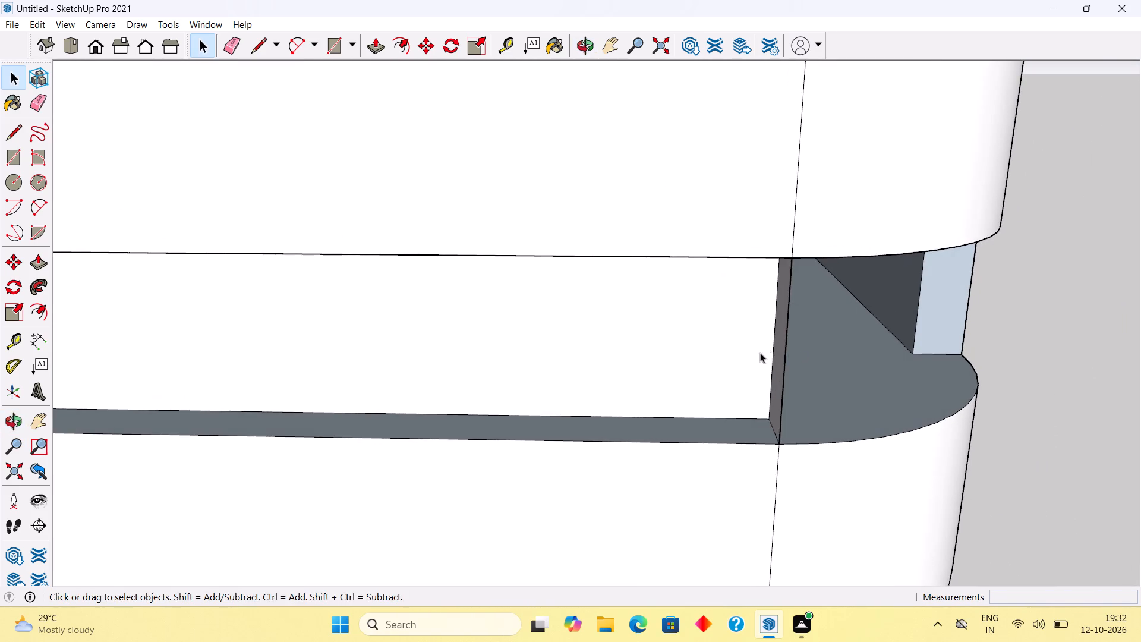
middle_click_drag(762, 354, 879, 338)
left_click(880, 338)
key("Delete")
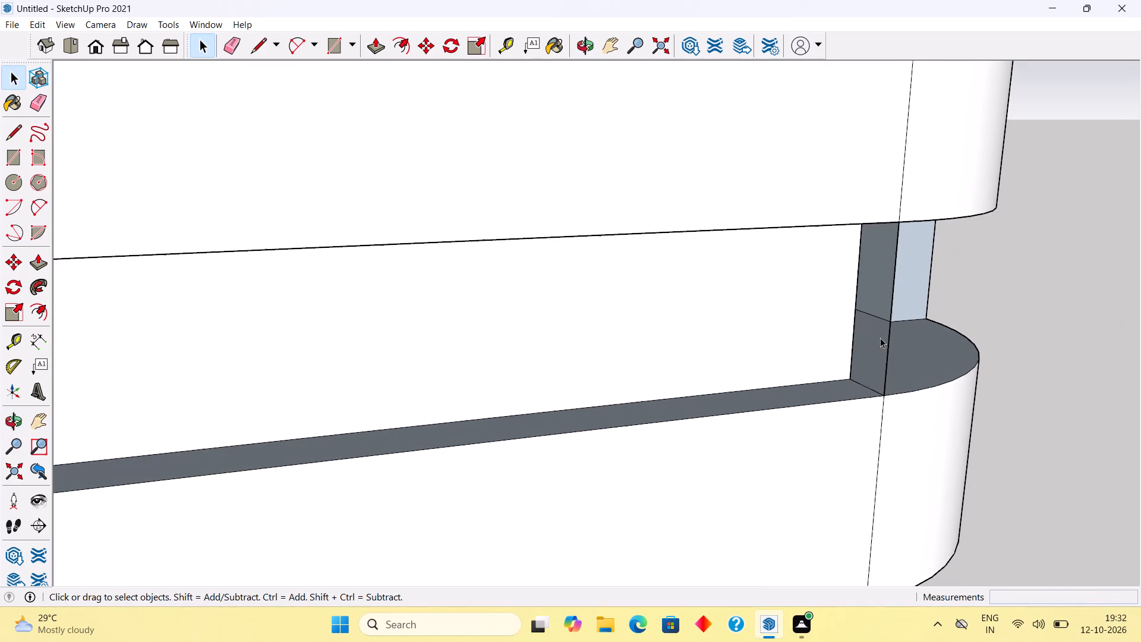
left_click(887, 351)
key("Delete")
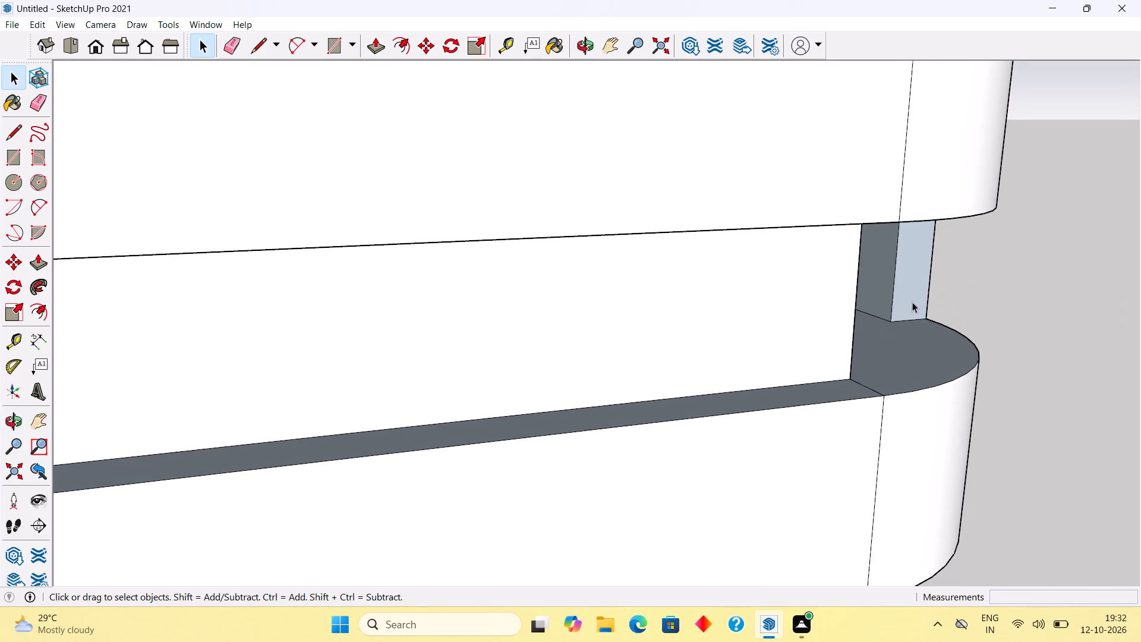
Delete the end face of the side groove at the rounded corner opening.
left_click(912, 302)
key("Delete")
Examine the open corner between the front and side grooves from both sides, checking its connected geometry.
middle_click_drag(825, 312, 524, 256)
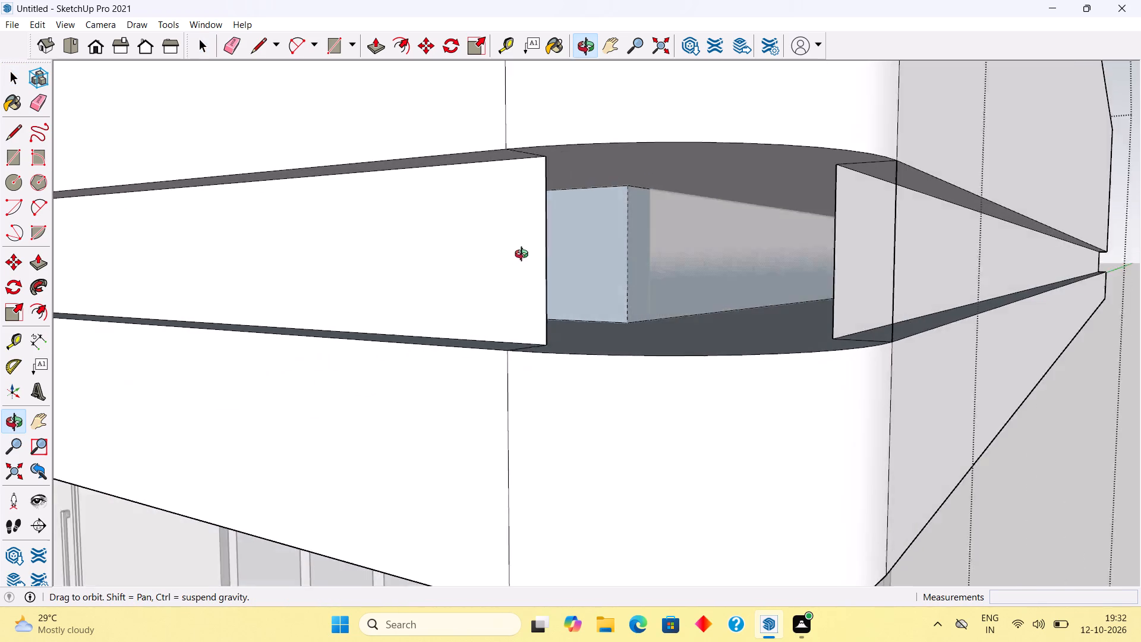
middle_click_drag(524, 256, 281, 269)
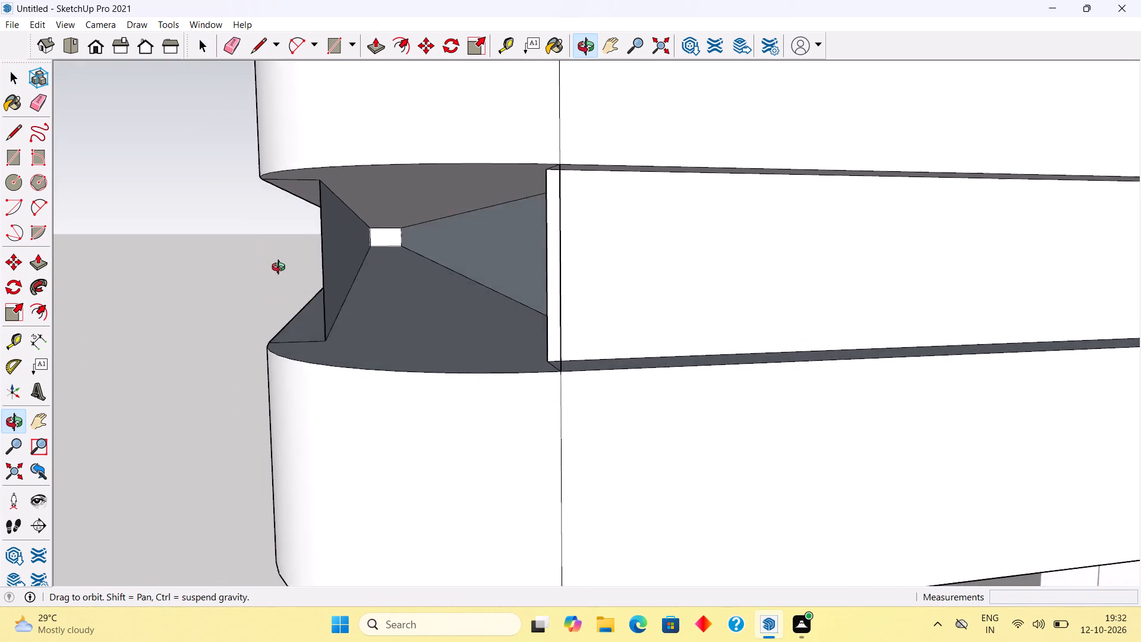
middle_click_drag(281, 269, 328, 277)
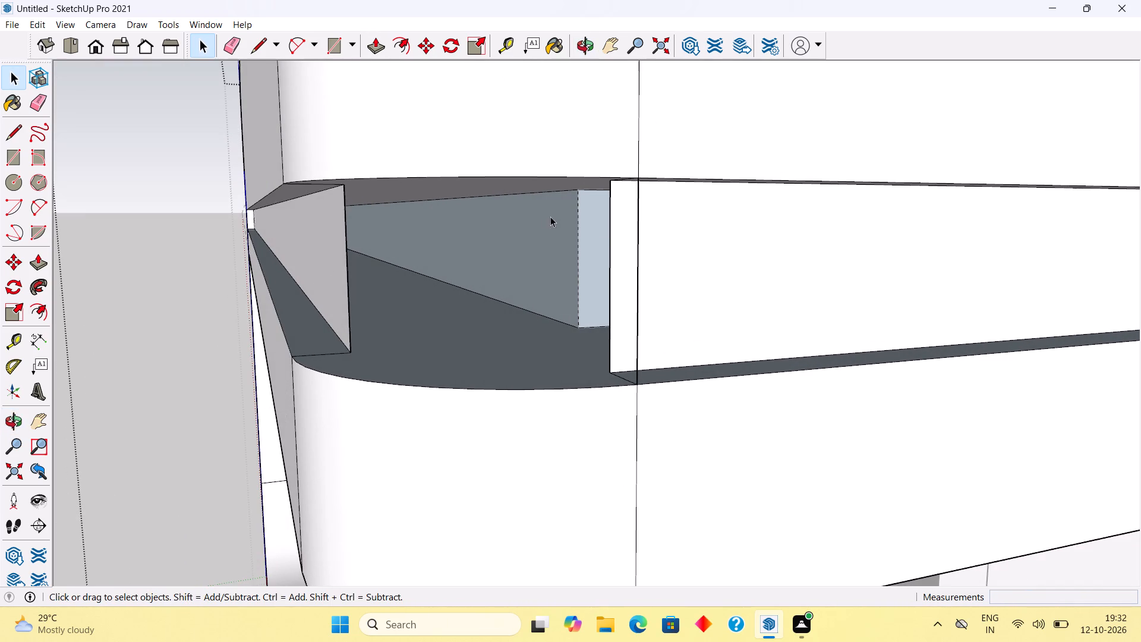
middle_click_drag(610, 284, 661, 304)
left_click(683, 303)
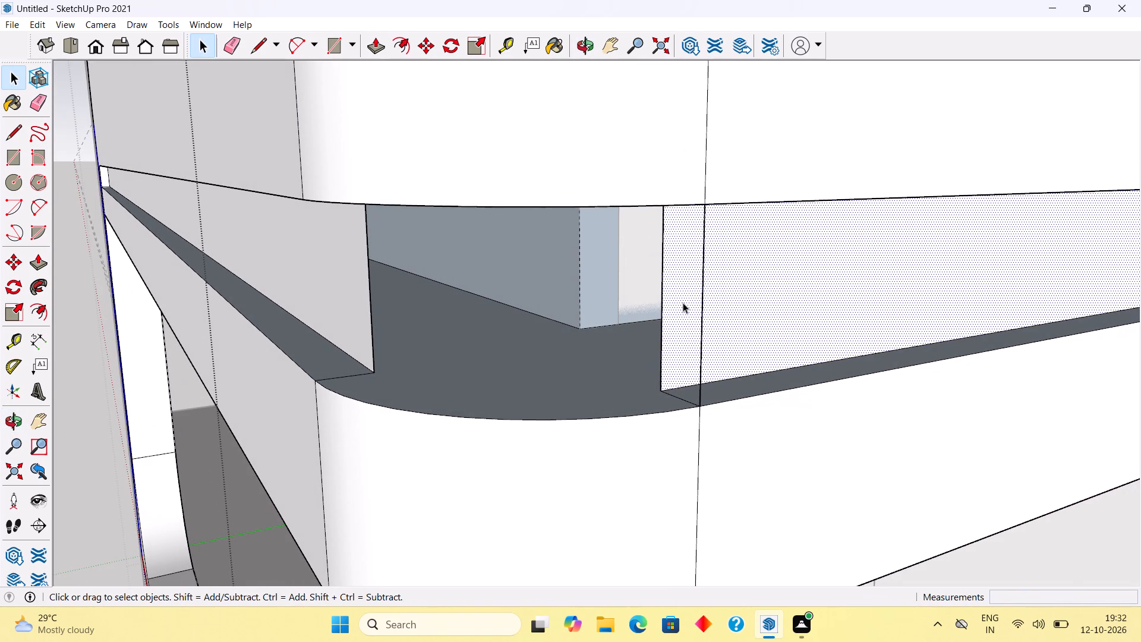
triple_click(683, 303)
scroll(684, 303, "down", 10)
left_click(937, 471)
scroll(677, 297, "up", 5)
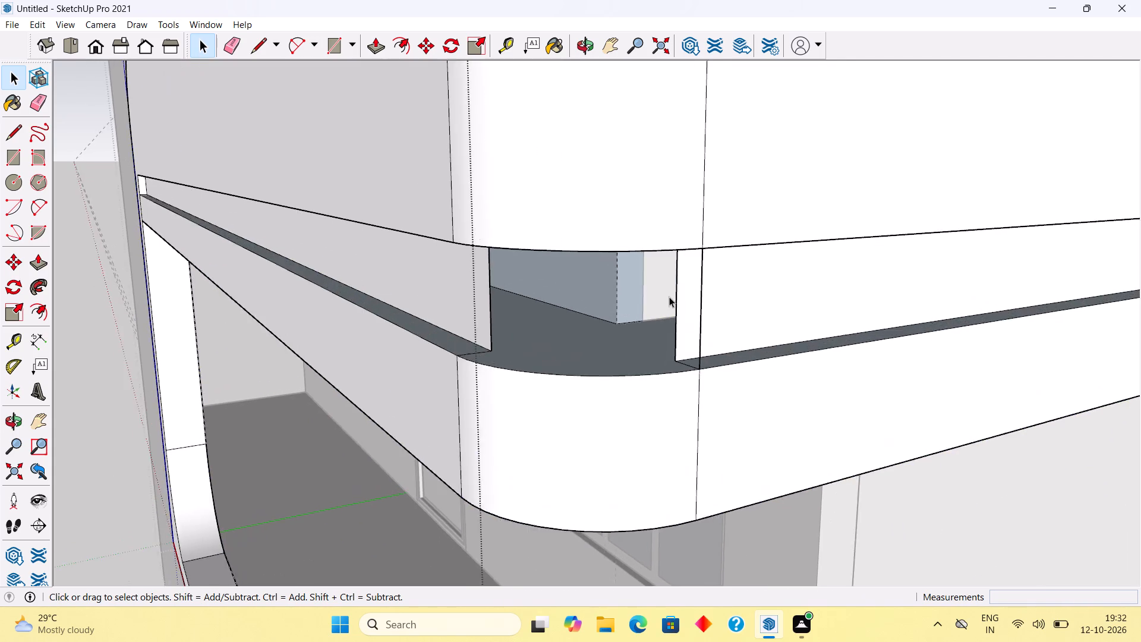
scroll(669, 297, "up", 4)
middle_click_drag(670, 307, 752, 310)
scroll(752, 310, "down", 3)
triple_click(544, 212)
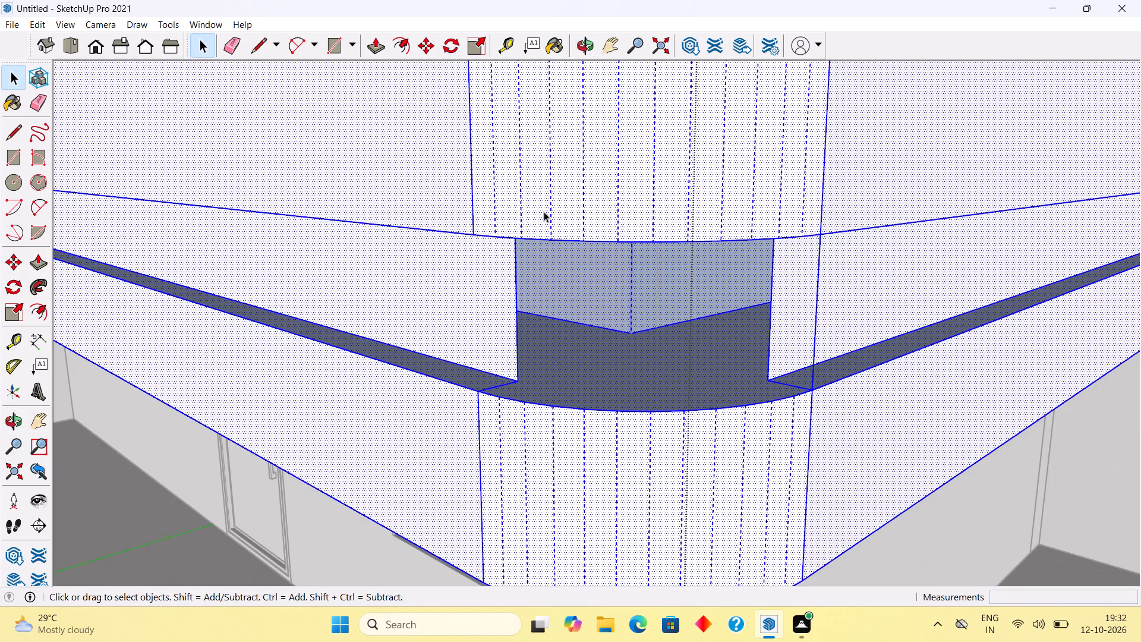
scroll(746, 335, "up", 4)
middle_click_drag(809, 341, 927, 325)
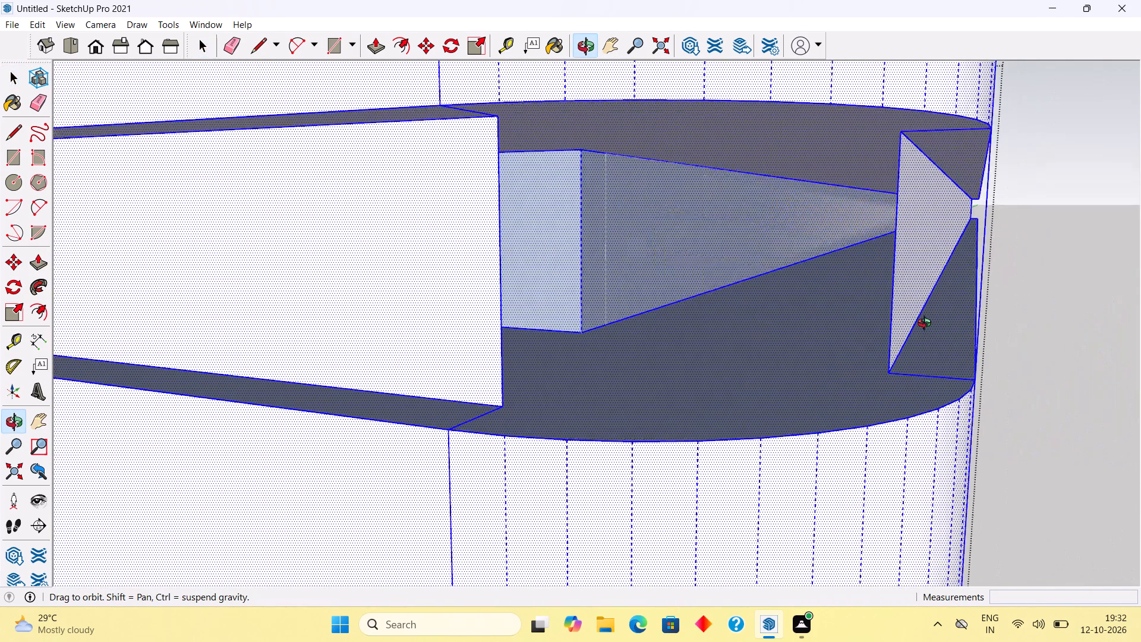
middle_click_drag(927, 325, 932, 339)
Delete the seam edge on the lower ledge between the front groove and the rounded corner.
scroll(496, 442, "up", 2)
left_click(496, 446)
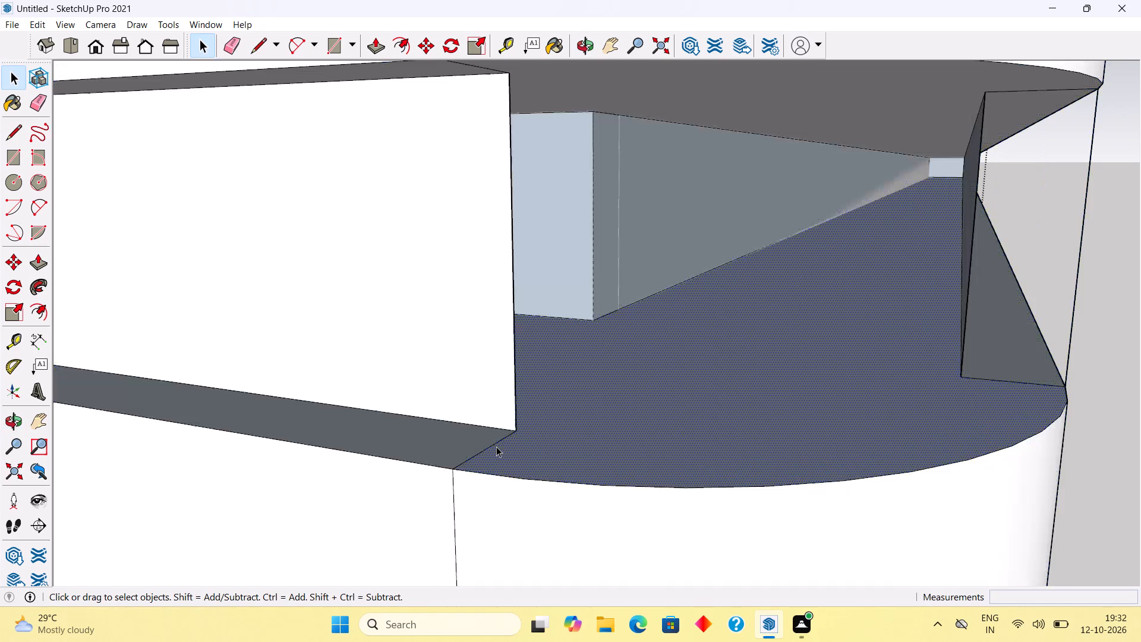
left_click(487, 451)
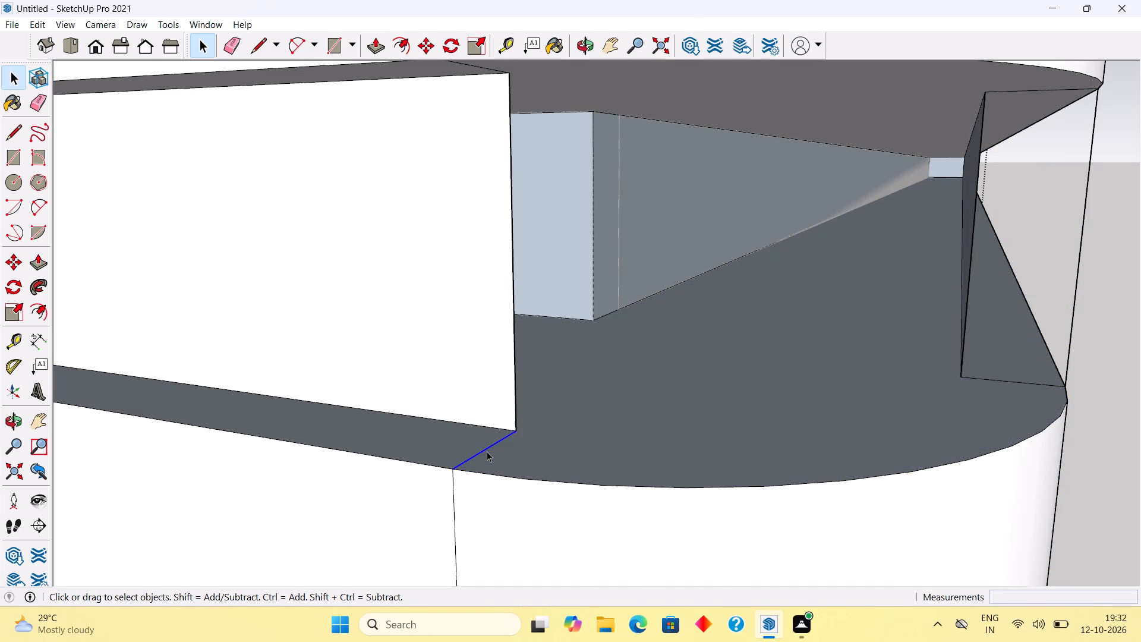
key("Delete")
Delete the leftover outer vertical edge where the side groove meets the rounded corner.
middle_click_drag(534, 447, 698, 458)
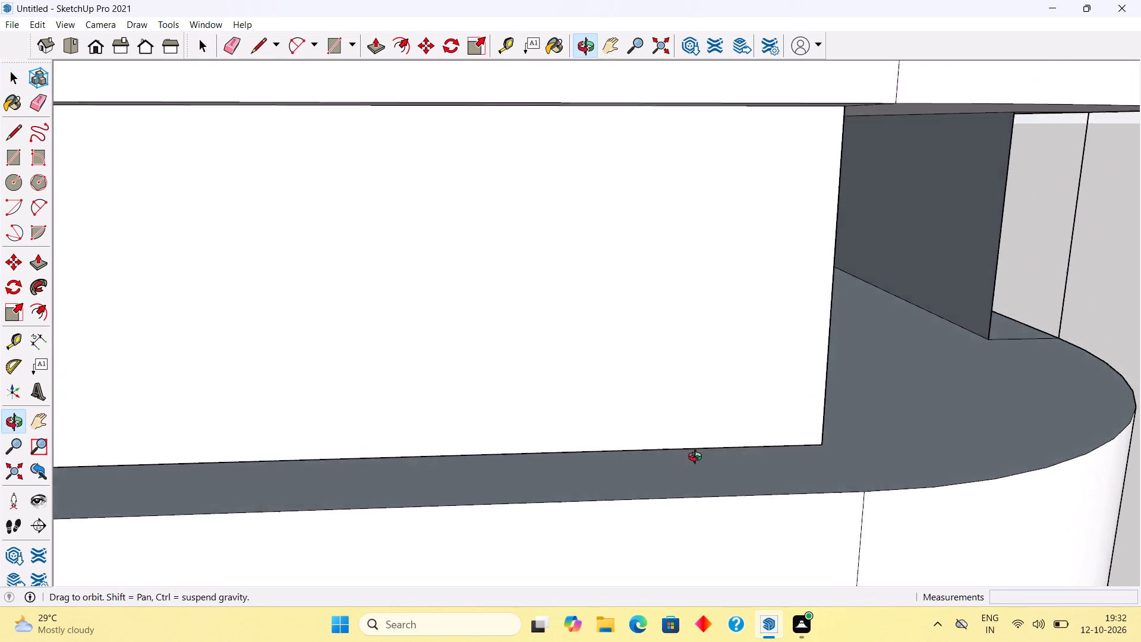
middle_click_drag(698, 458, 488, 458)
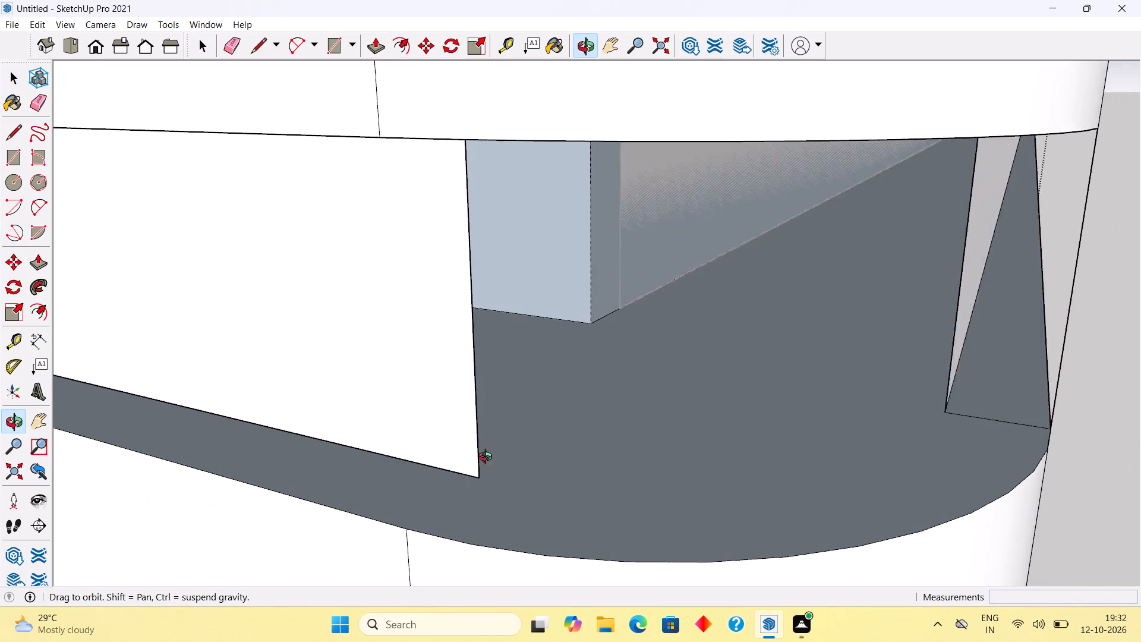
middle_click_drag(488, 458, 483, 455)
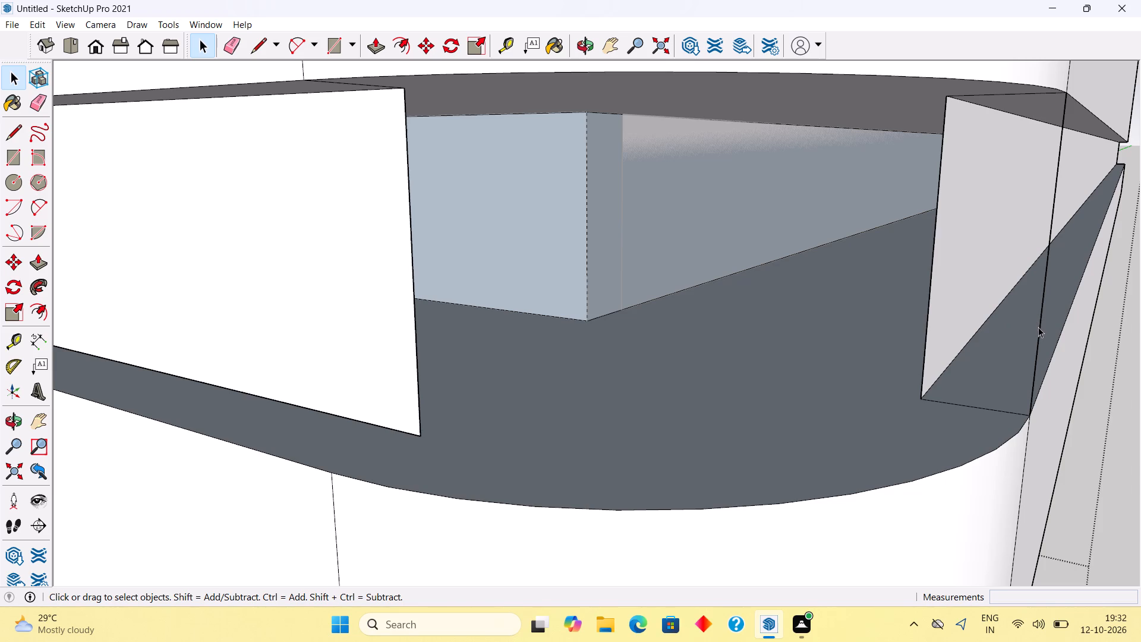
left_click(1041, 331)
key("Delete")
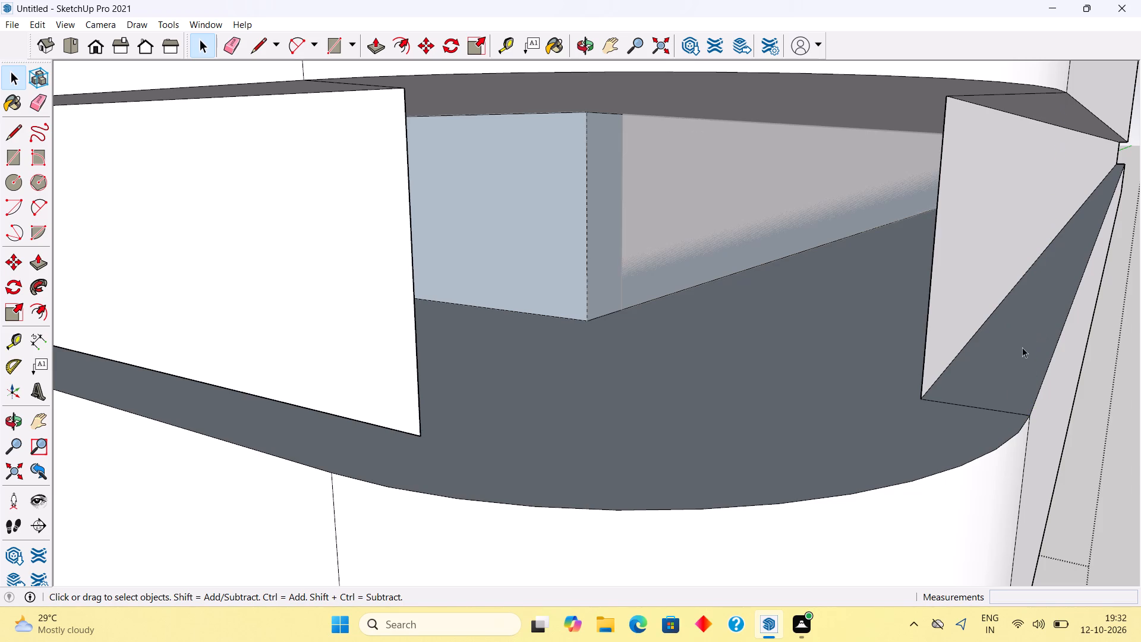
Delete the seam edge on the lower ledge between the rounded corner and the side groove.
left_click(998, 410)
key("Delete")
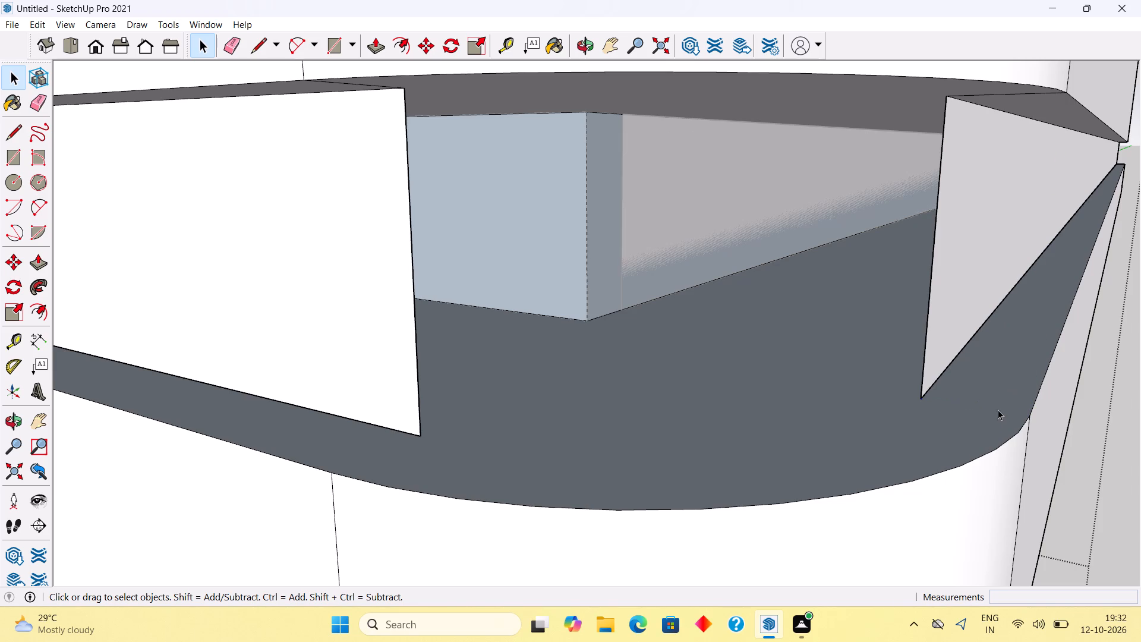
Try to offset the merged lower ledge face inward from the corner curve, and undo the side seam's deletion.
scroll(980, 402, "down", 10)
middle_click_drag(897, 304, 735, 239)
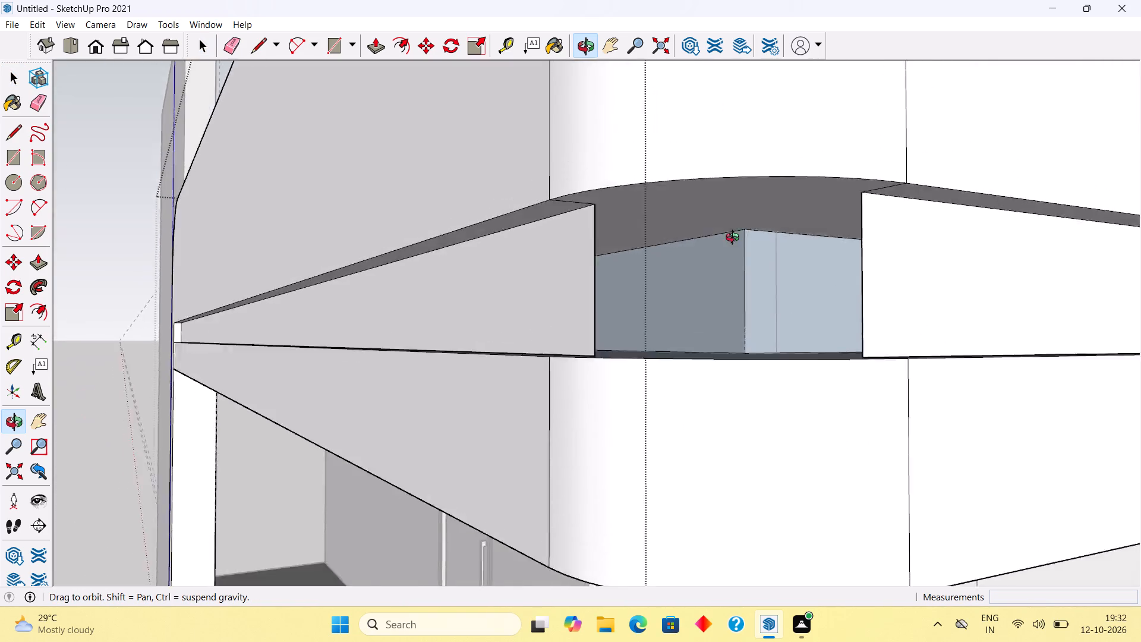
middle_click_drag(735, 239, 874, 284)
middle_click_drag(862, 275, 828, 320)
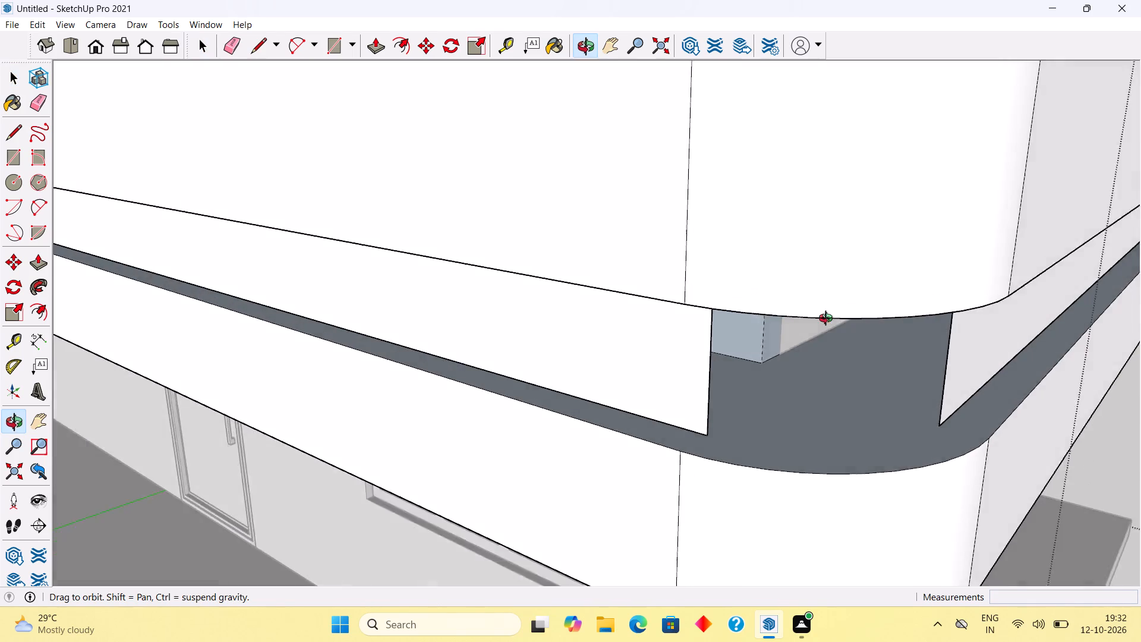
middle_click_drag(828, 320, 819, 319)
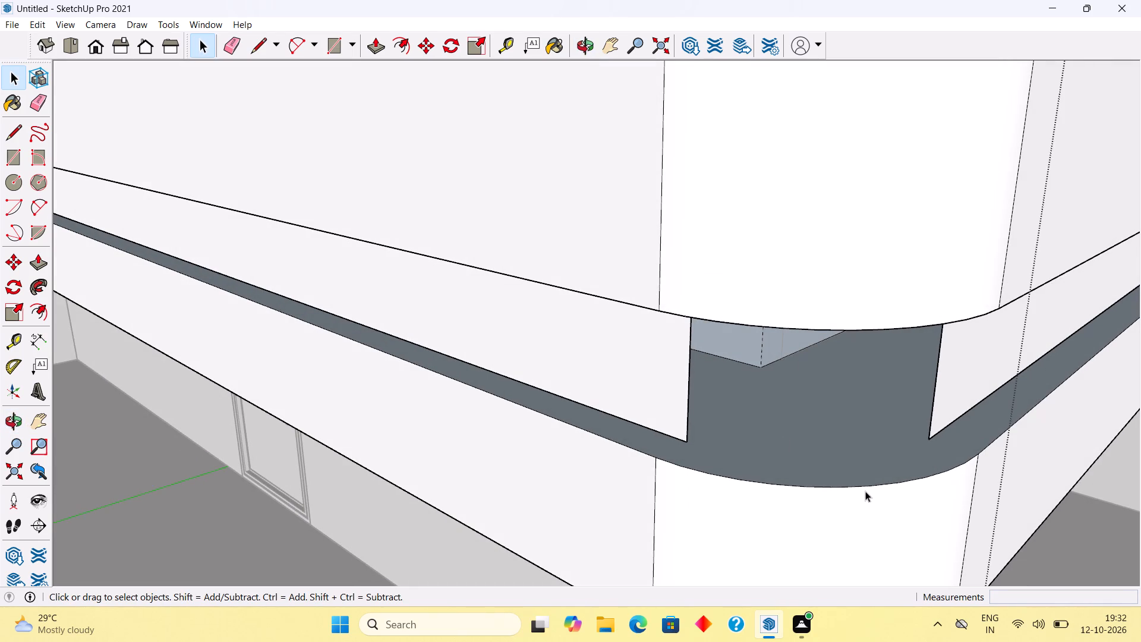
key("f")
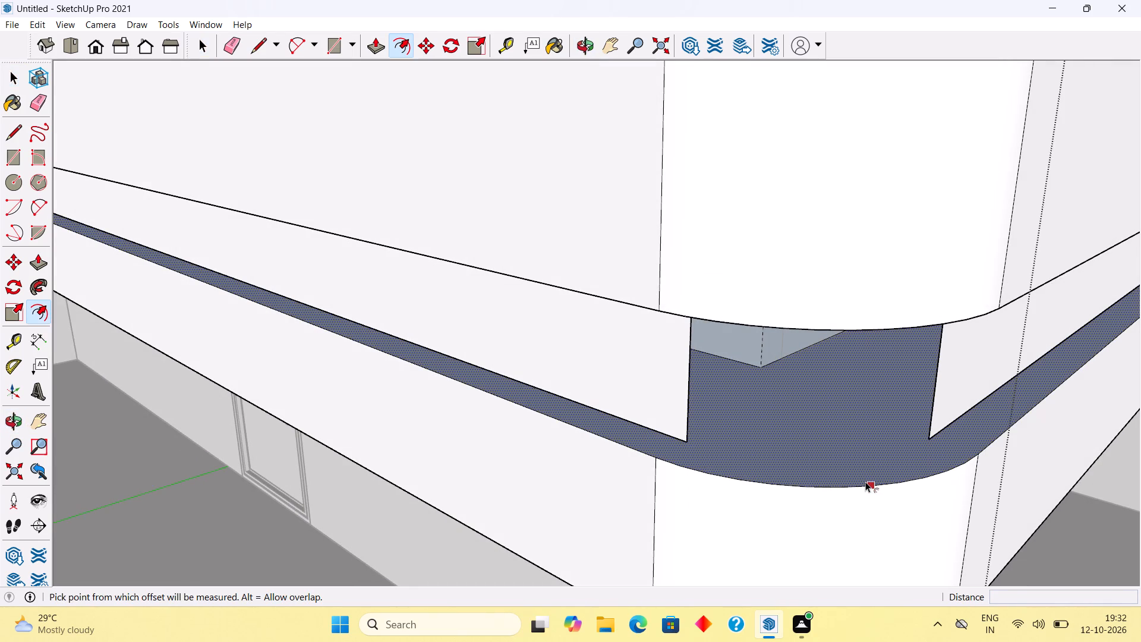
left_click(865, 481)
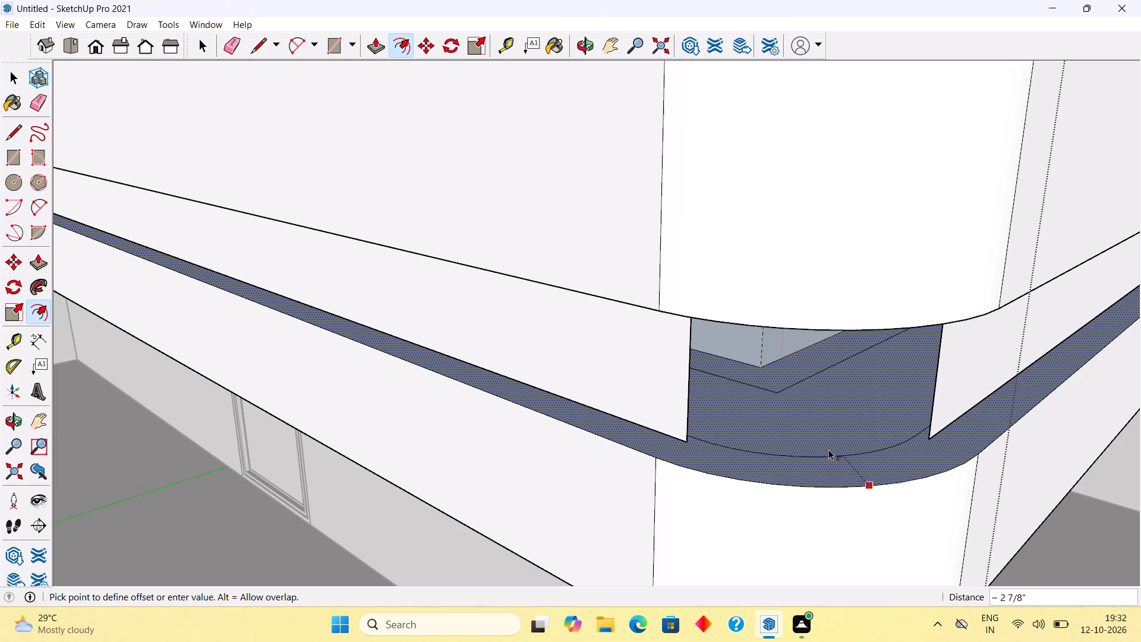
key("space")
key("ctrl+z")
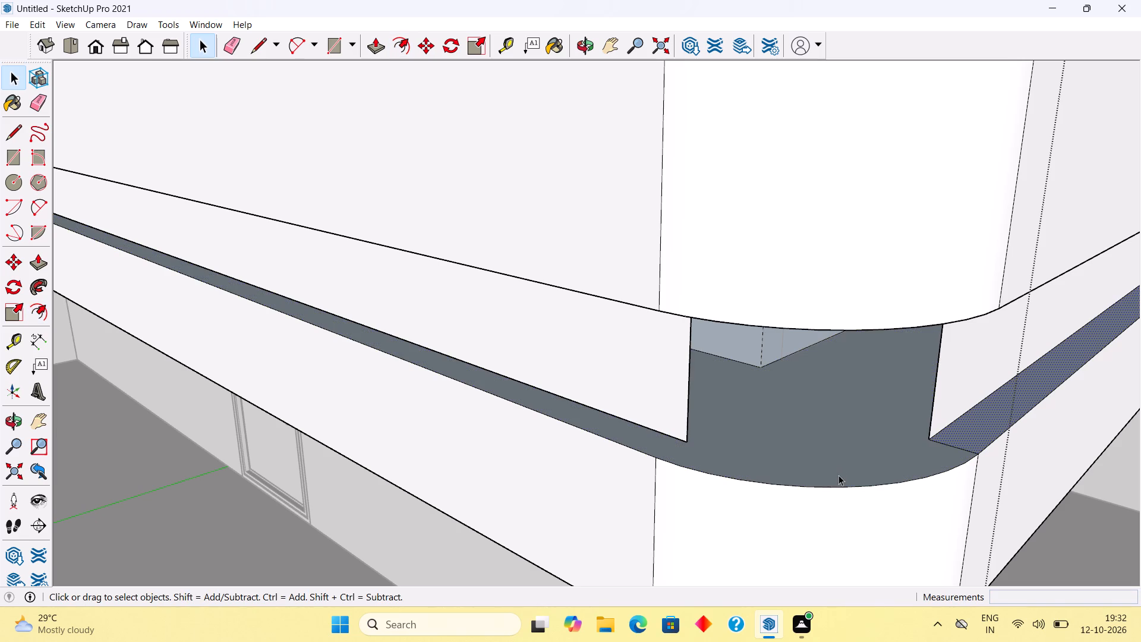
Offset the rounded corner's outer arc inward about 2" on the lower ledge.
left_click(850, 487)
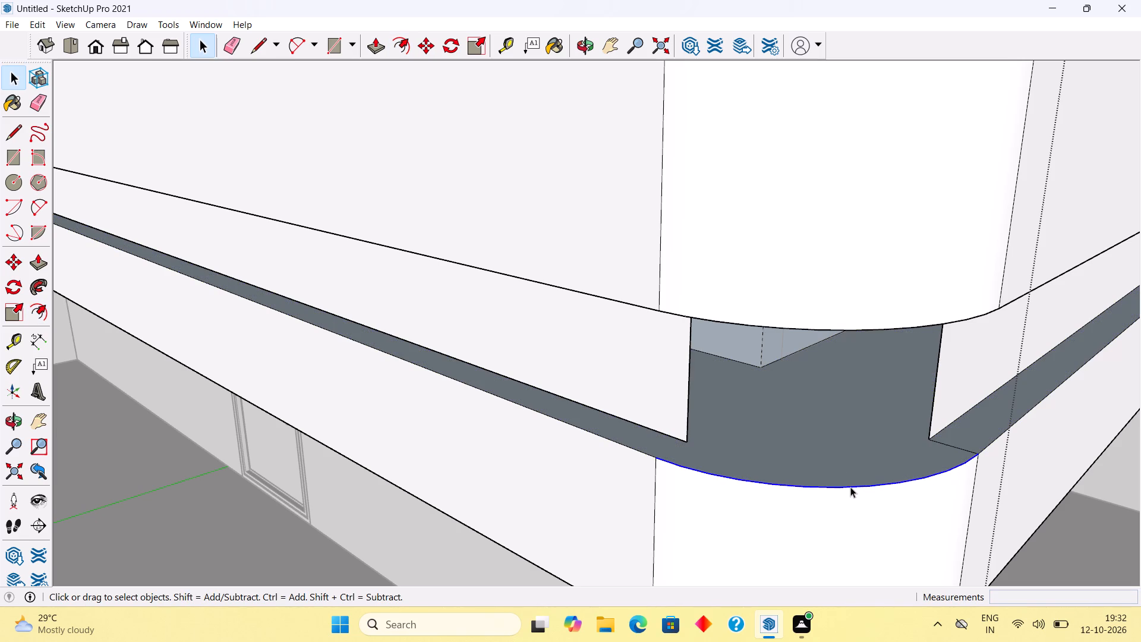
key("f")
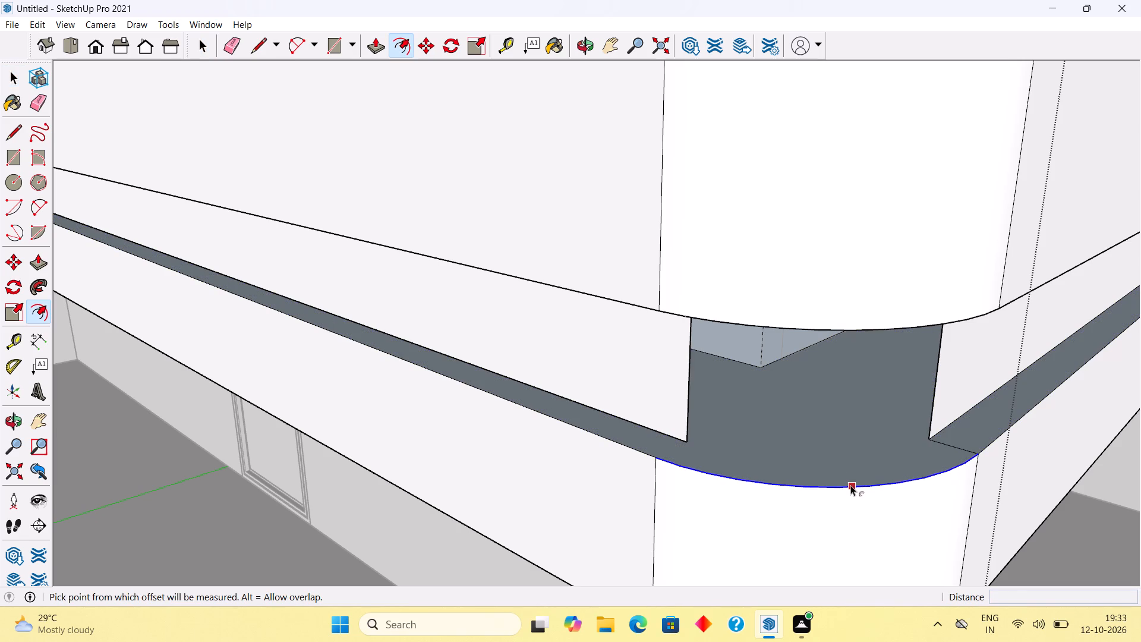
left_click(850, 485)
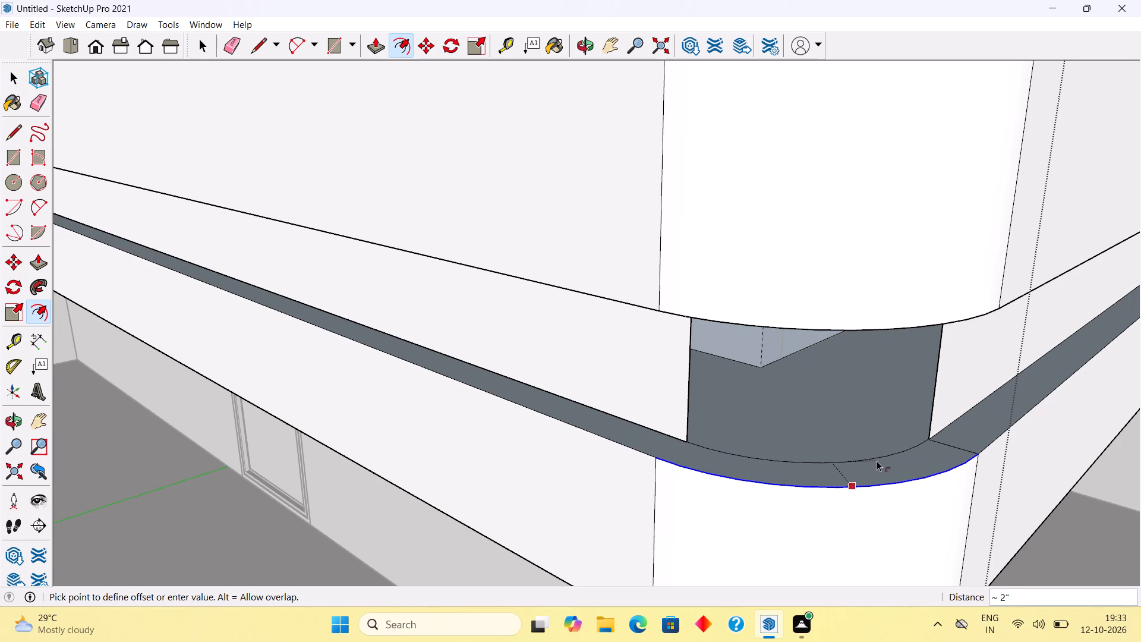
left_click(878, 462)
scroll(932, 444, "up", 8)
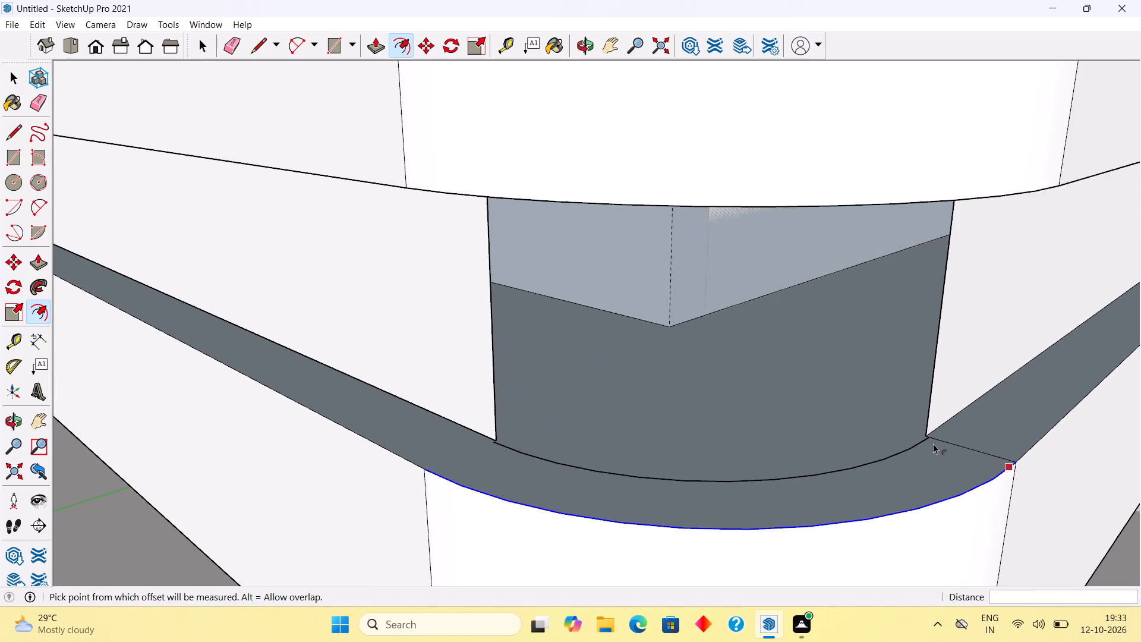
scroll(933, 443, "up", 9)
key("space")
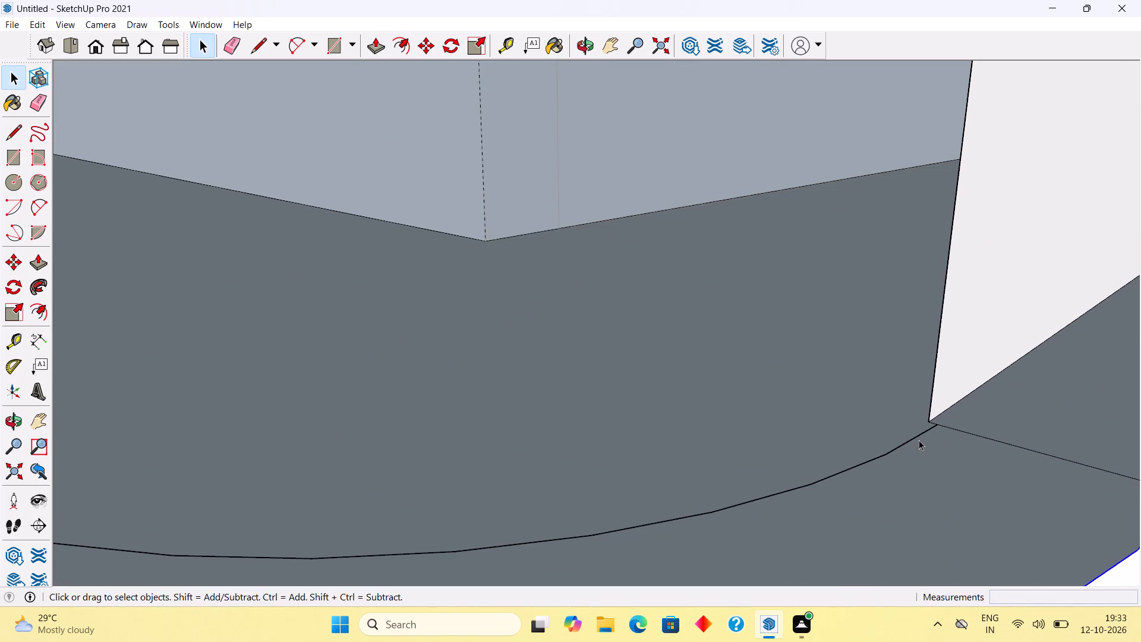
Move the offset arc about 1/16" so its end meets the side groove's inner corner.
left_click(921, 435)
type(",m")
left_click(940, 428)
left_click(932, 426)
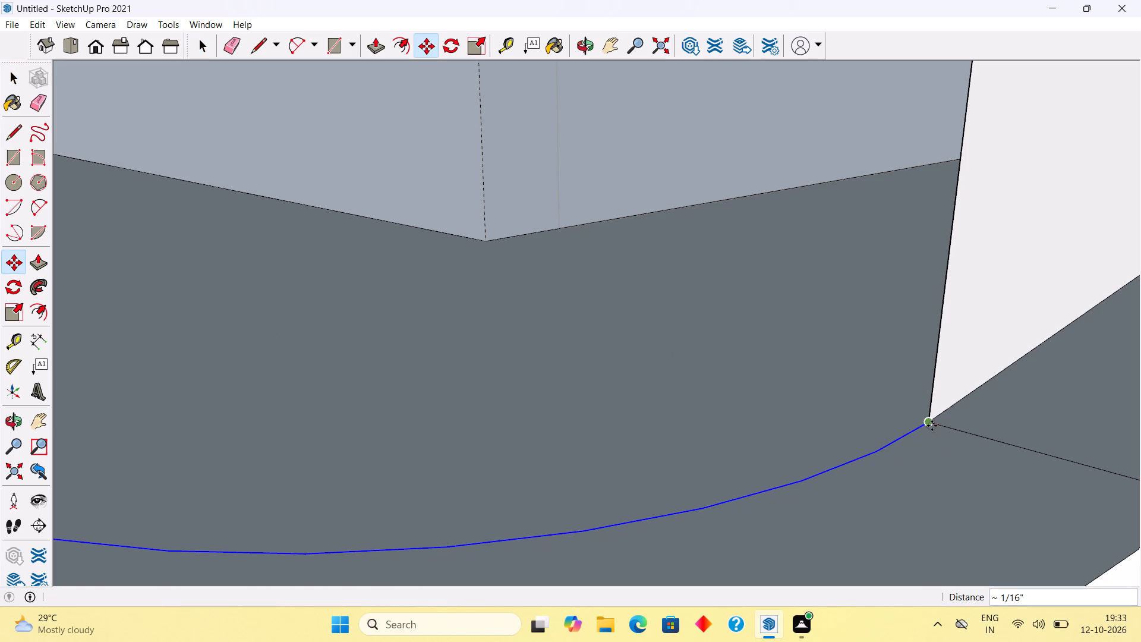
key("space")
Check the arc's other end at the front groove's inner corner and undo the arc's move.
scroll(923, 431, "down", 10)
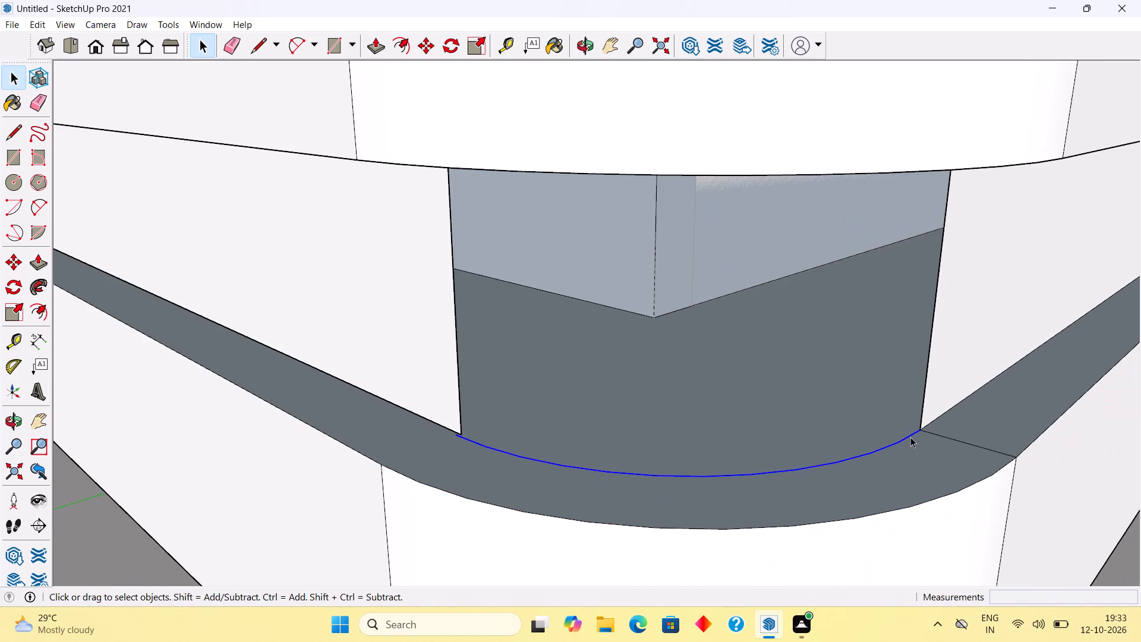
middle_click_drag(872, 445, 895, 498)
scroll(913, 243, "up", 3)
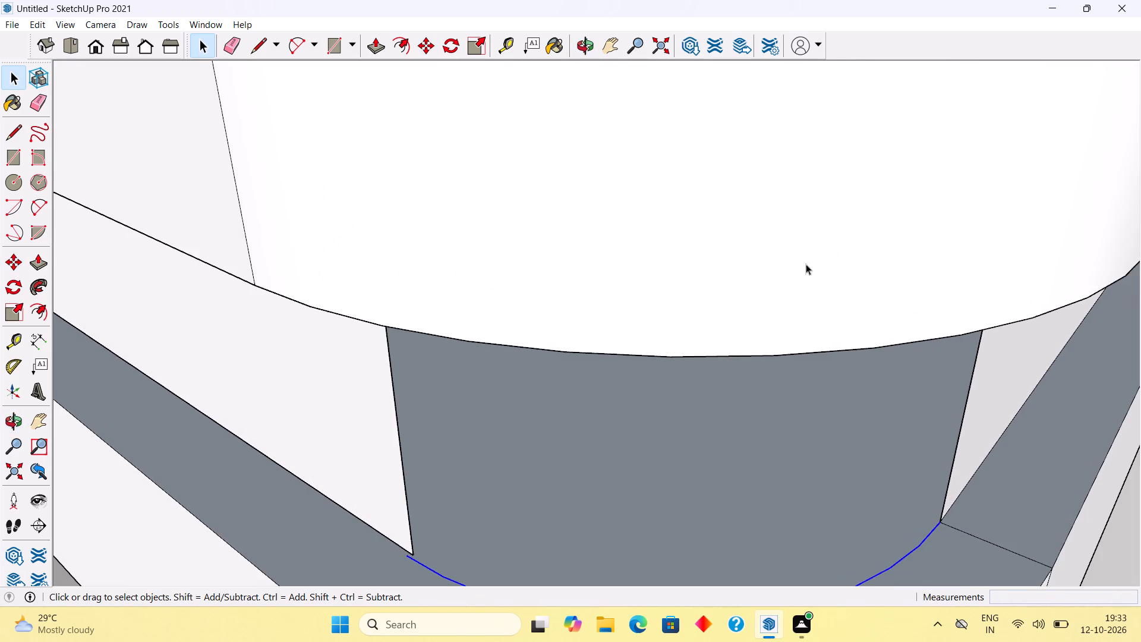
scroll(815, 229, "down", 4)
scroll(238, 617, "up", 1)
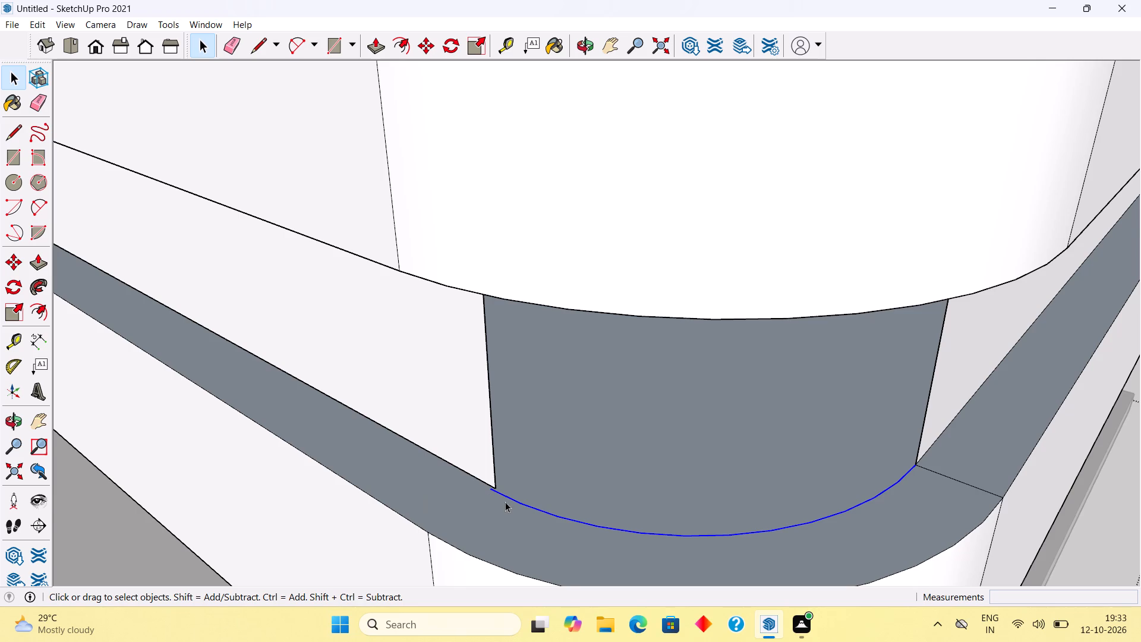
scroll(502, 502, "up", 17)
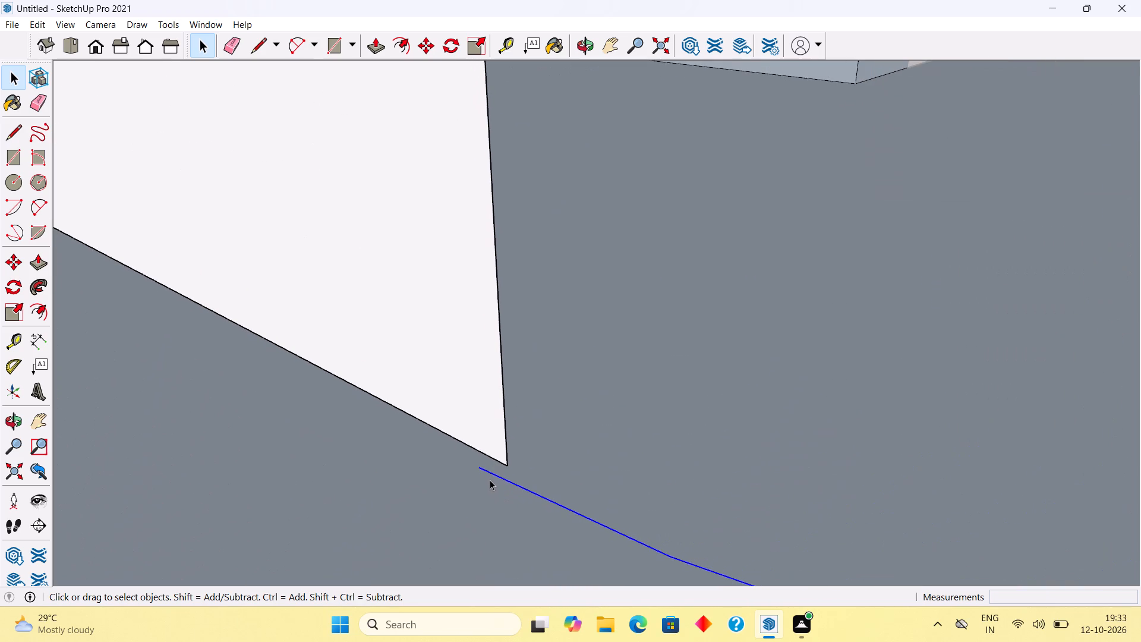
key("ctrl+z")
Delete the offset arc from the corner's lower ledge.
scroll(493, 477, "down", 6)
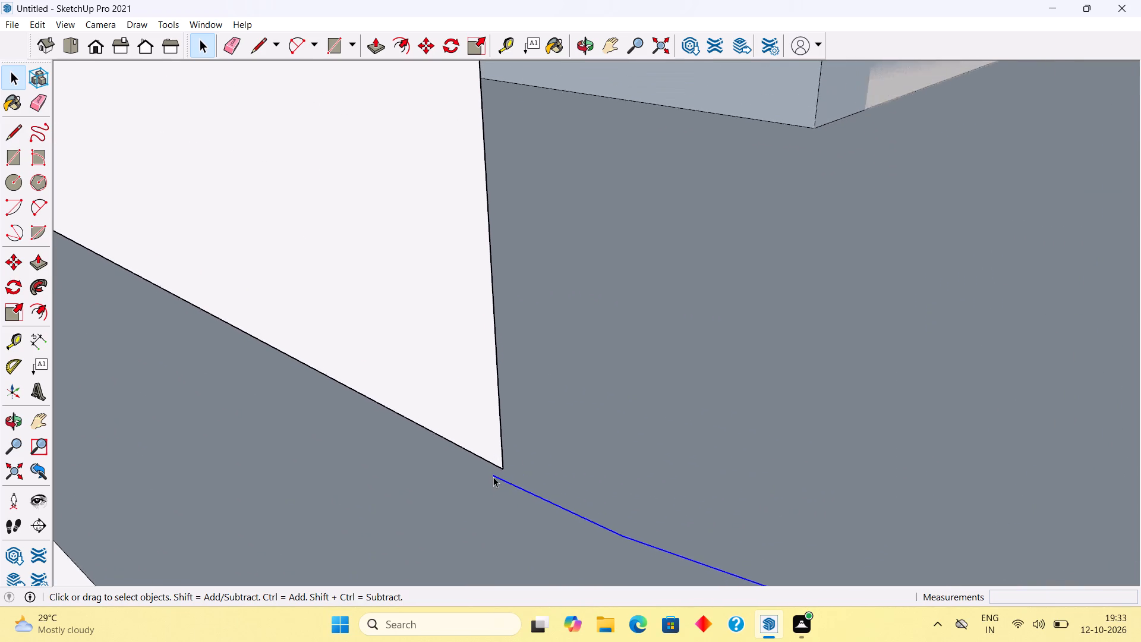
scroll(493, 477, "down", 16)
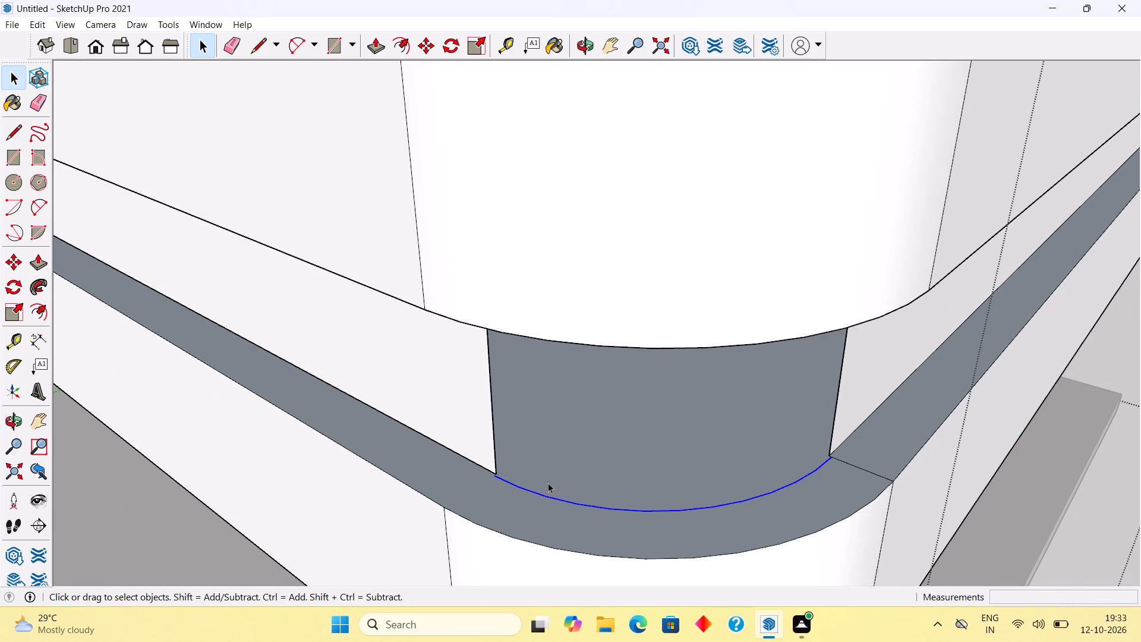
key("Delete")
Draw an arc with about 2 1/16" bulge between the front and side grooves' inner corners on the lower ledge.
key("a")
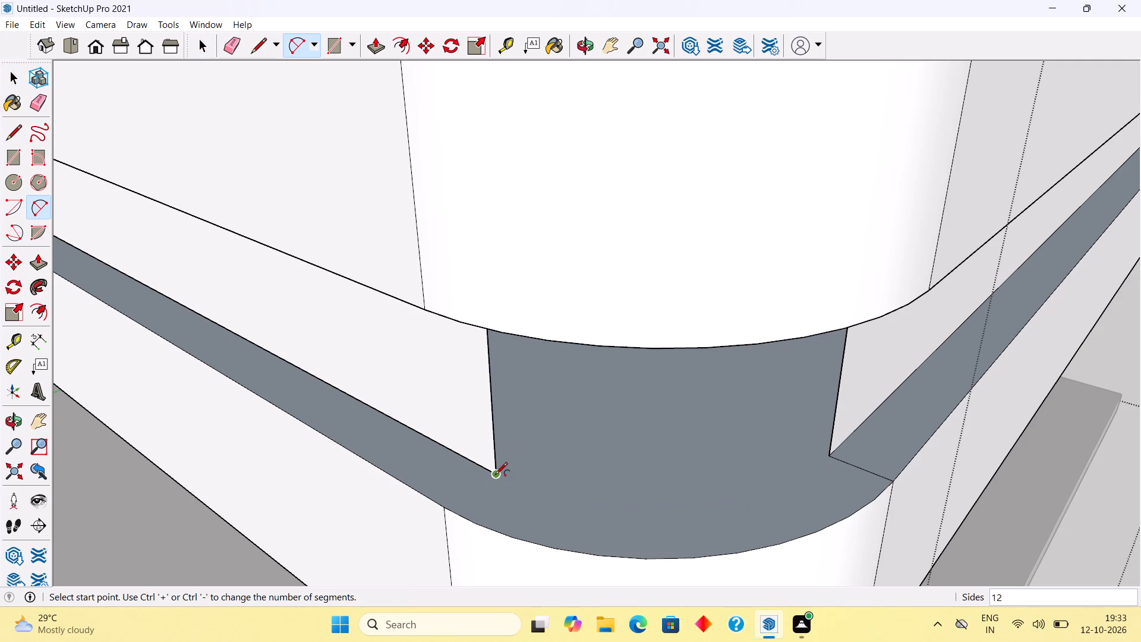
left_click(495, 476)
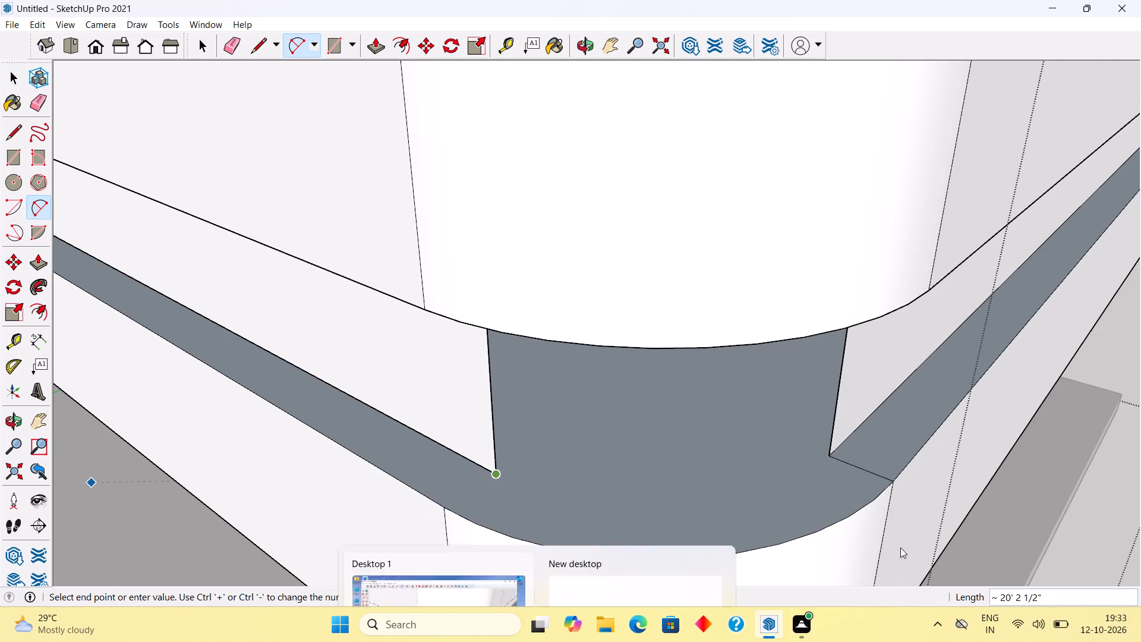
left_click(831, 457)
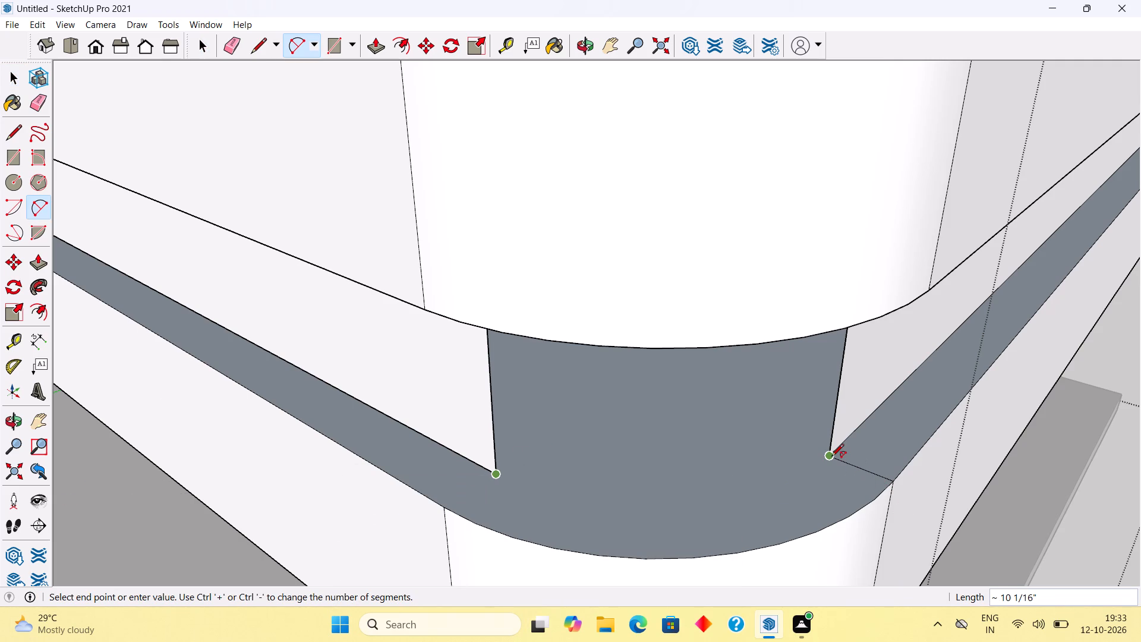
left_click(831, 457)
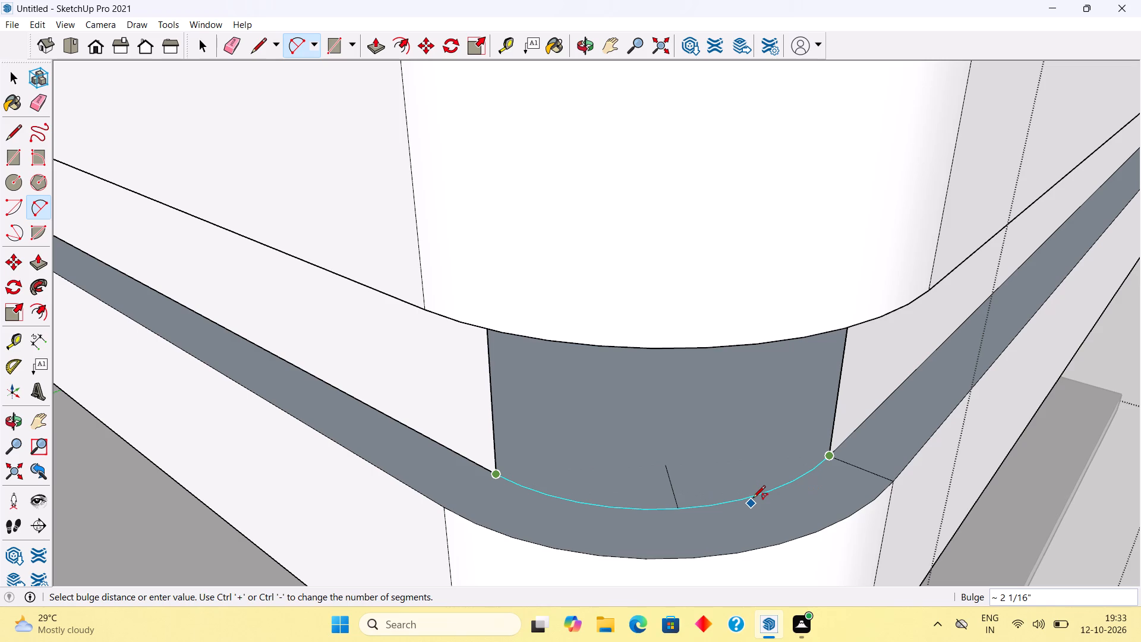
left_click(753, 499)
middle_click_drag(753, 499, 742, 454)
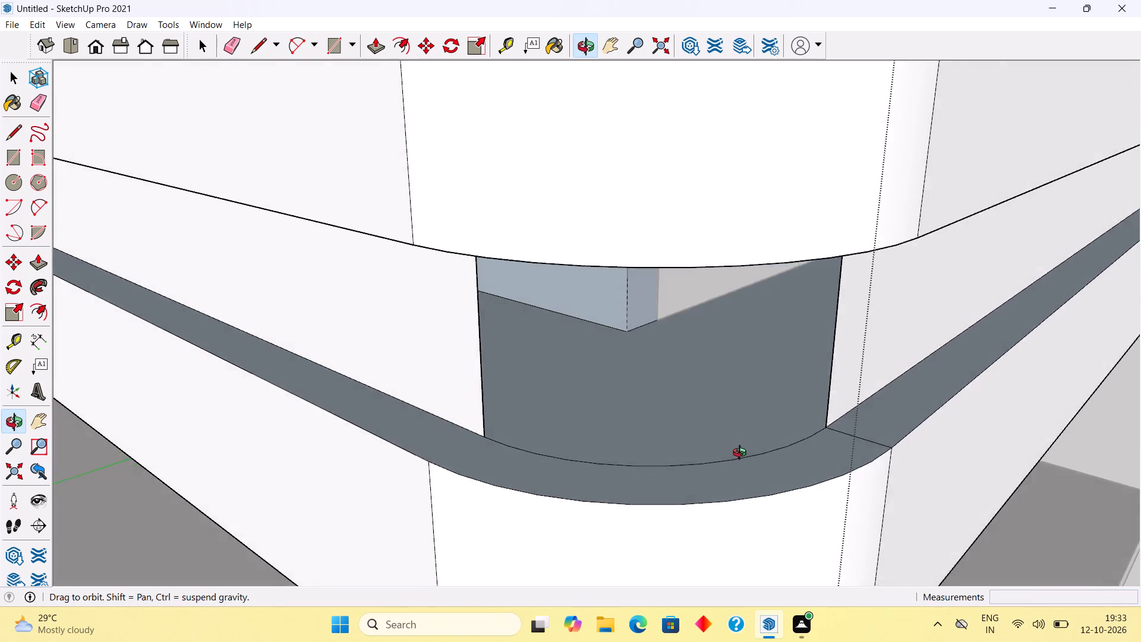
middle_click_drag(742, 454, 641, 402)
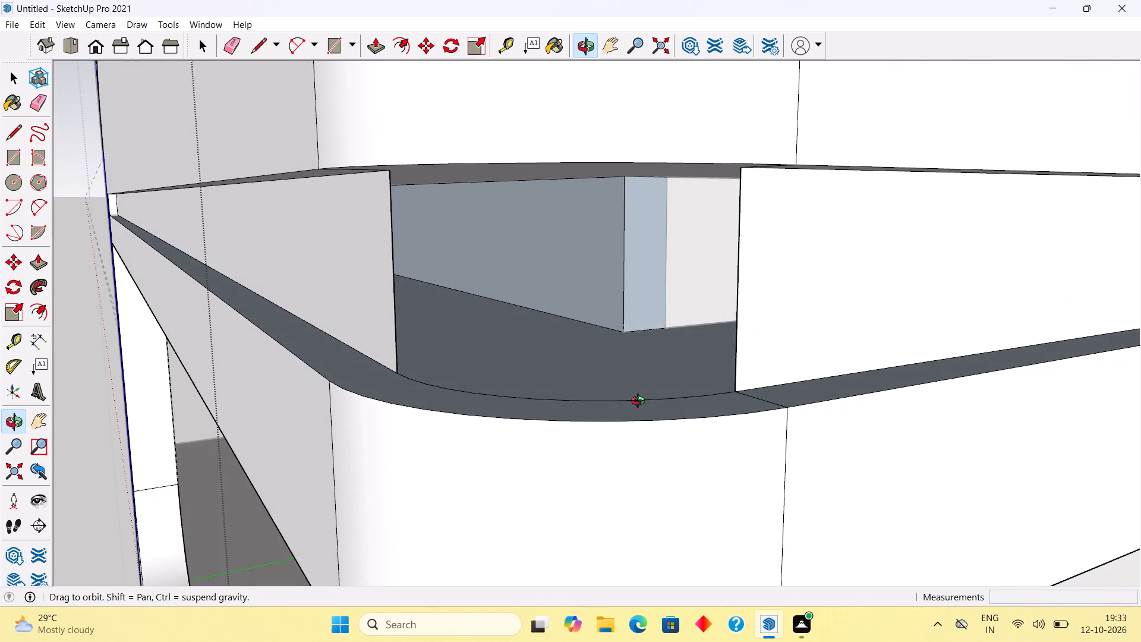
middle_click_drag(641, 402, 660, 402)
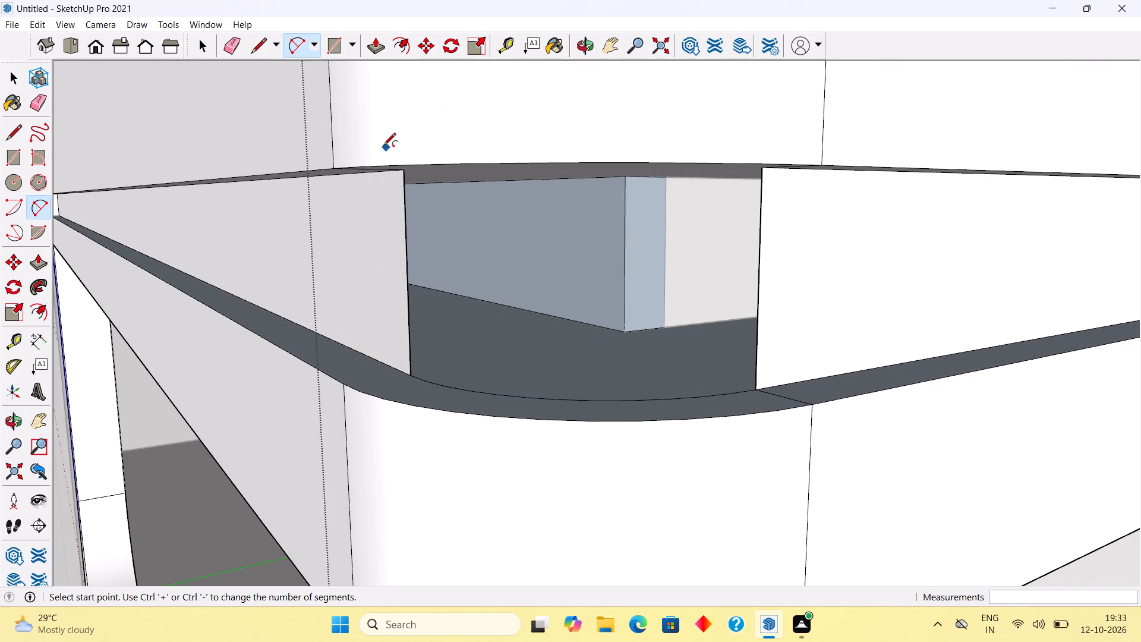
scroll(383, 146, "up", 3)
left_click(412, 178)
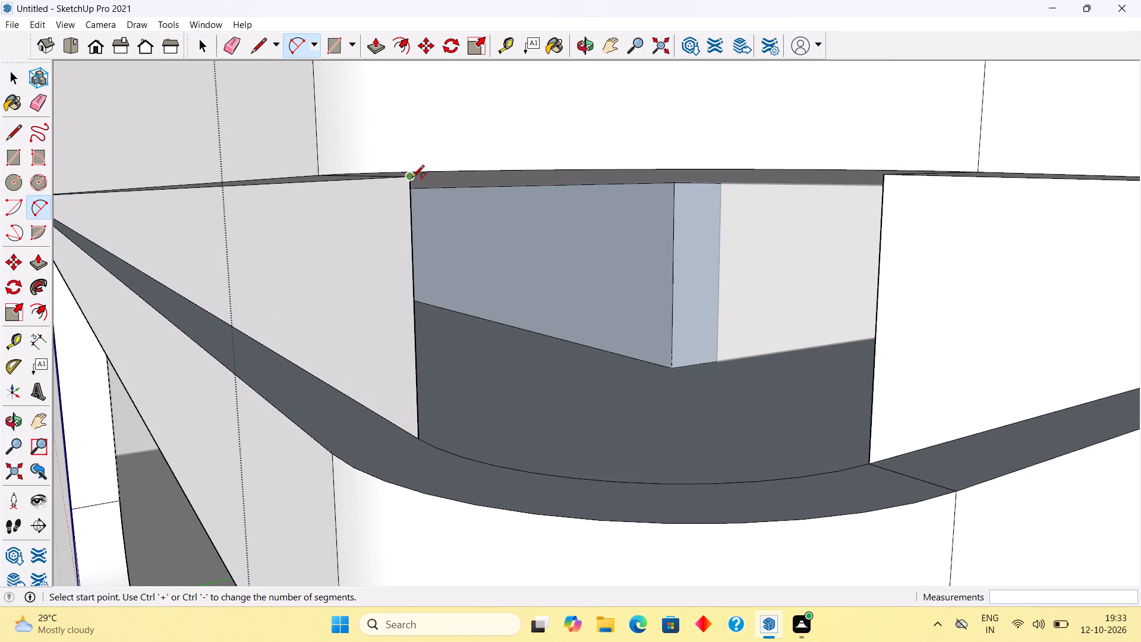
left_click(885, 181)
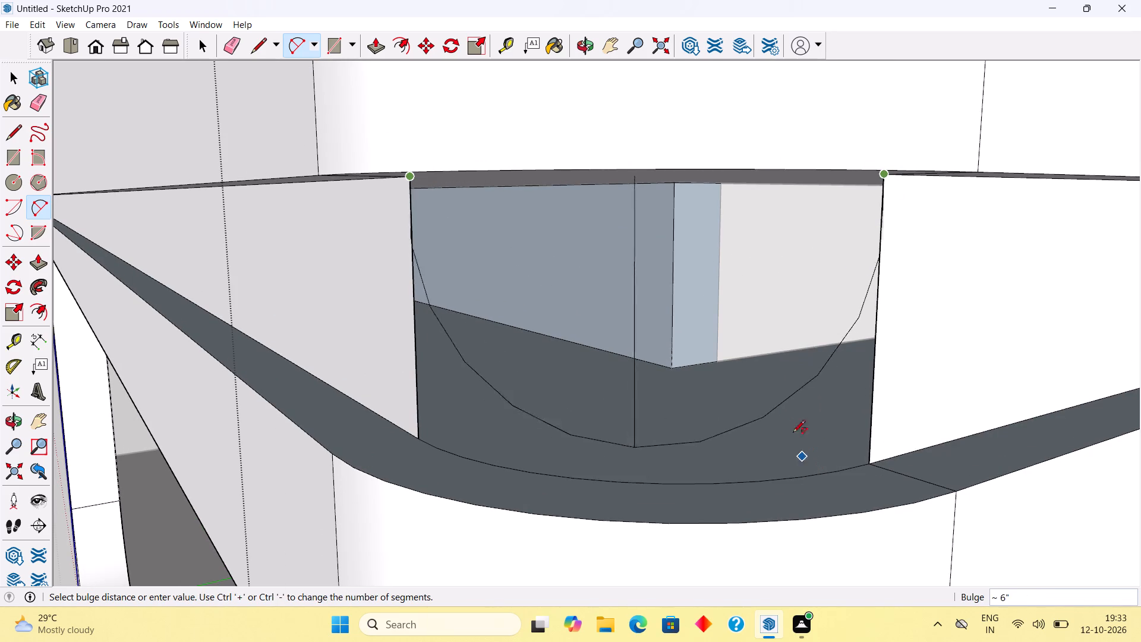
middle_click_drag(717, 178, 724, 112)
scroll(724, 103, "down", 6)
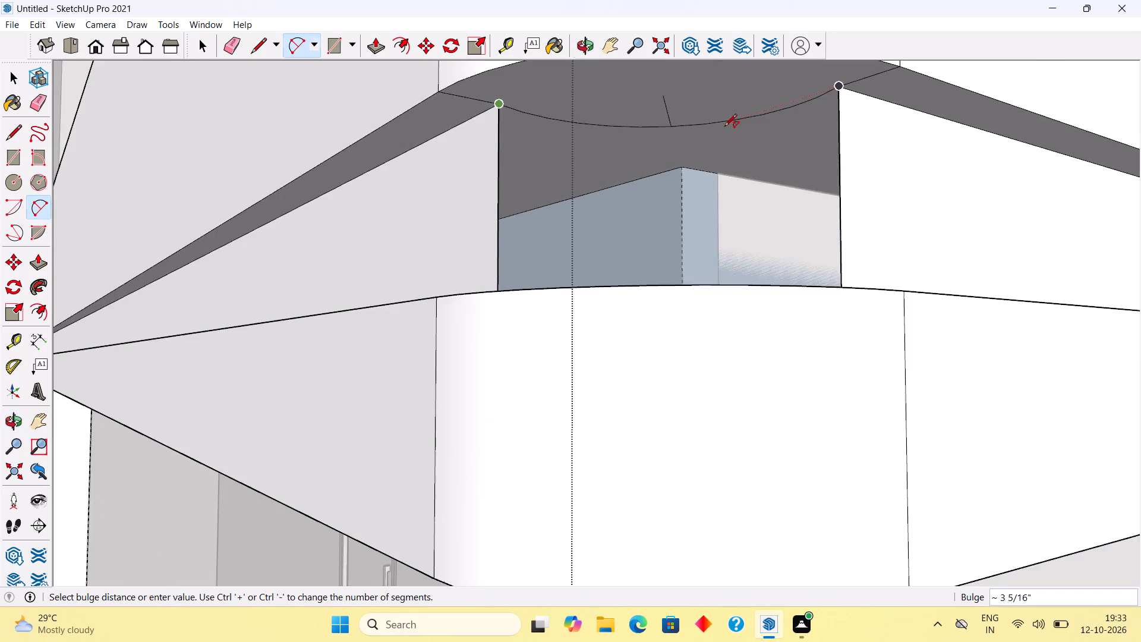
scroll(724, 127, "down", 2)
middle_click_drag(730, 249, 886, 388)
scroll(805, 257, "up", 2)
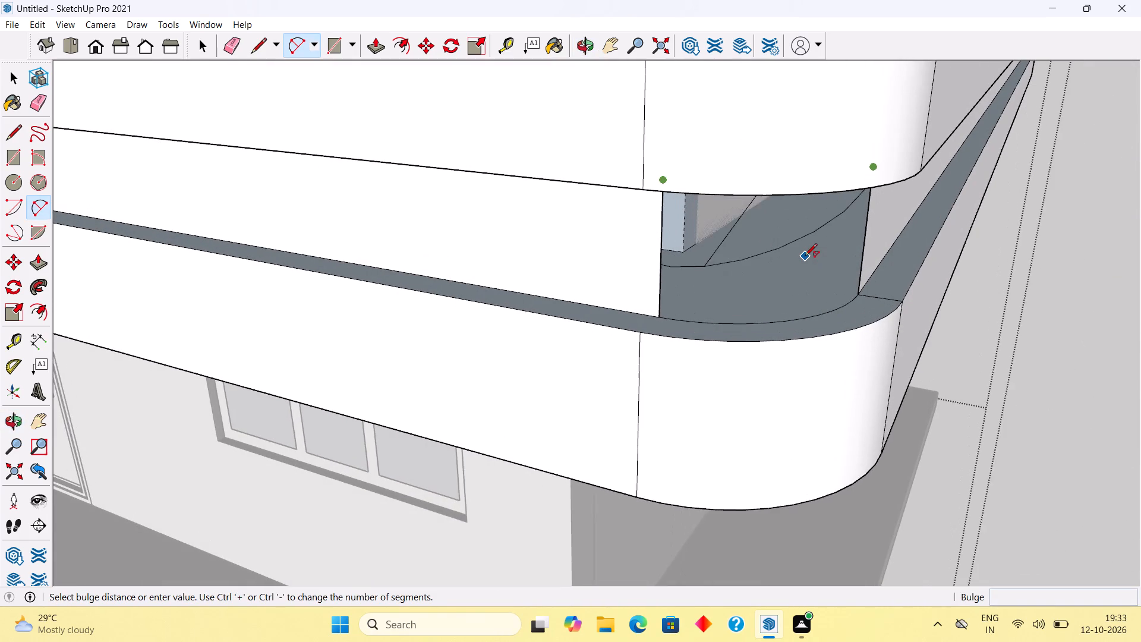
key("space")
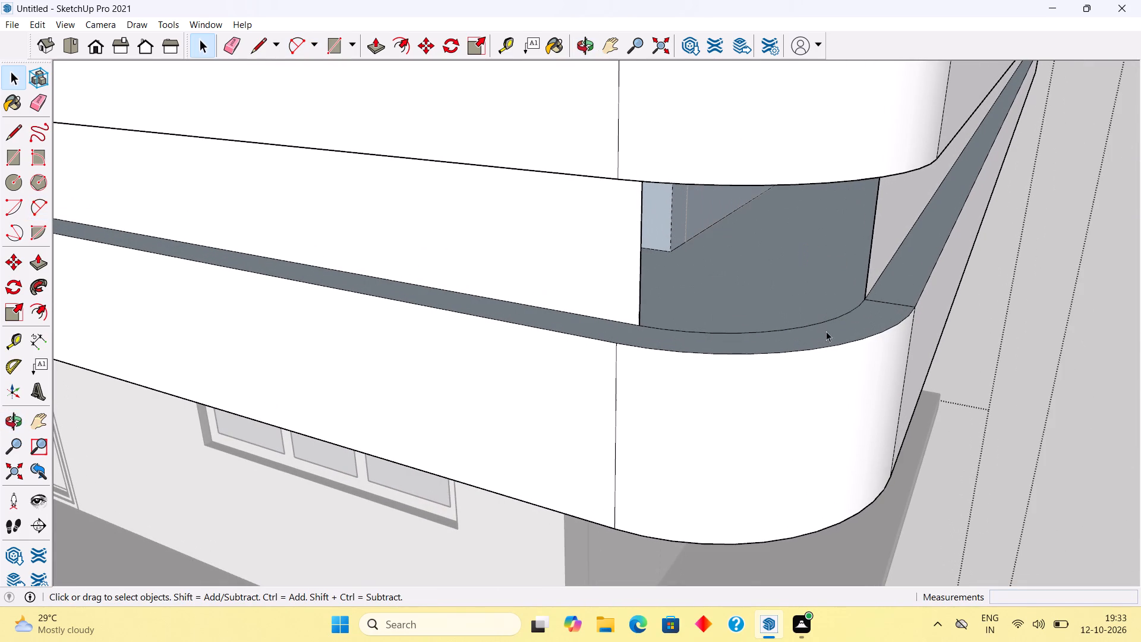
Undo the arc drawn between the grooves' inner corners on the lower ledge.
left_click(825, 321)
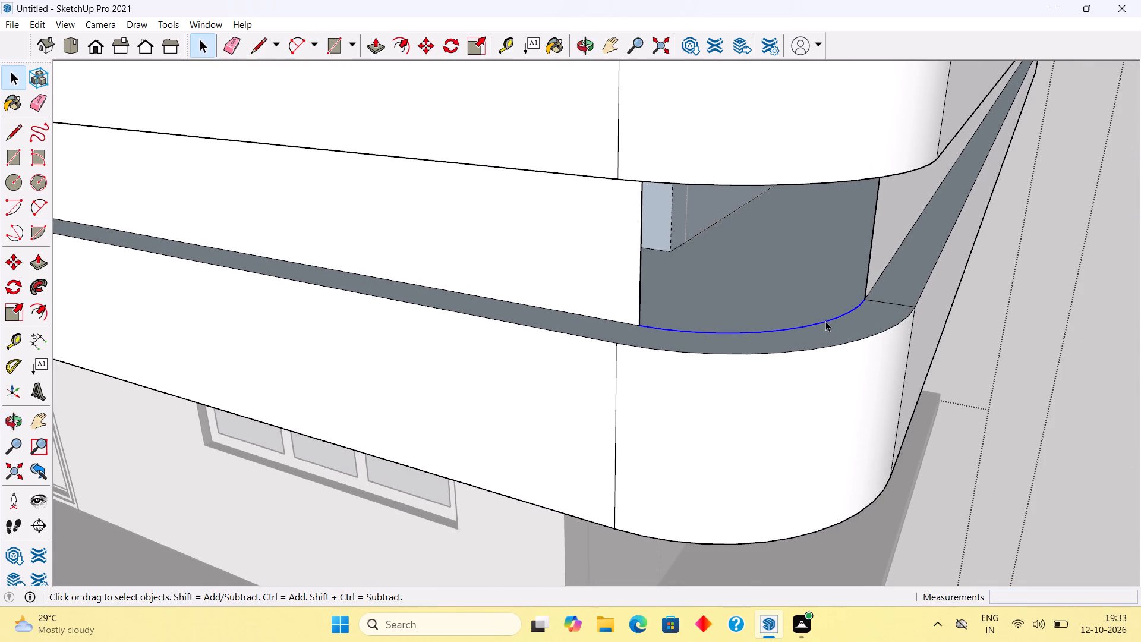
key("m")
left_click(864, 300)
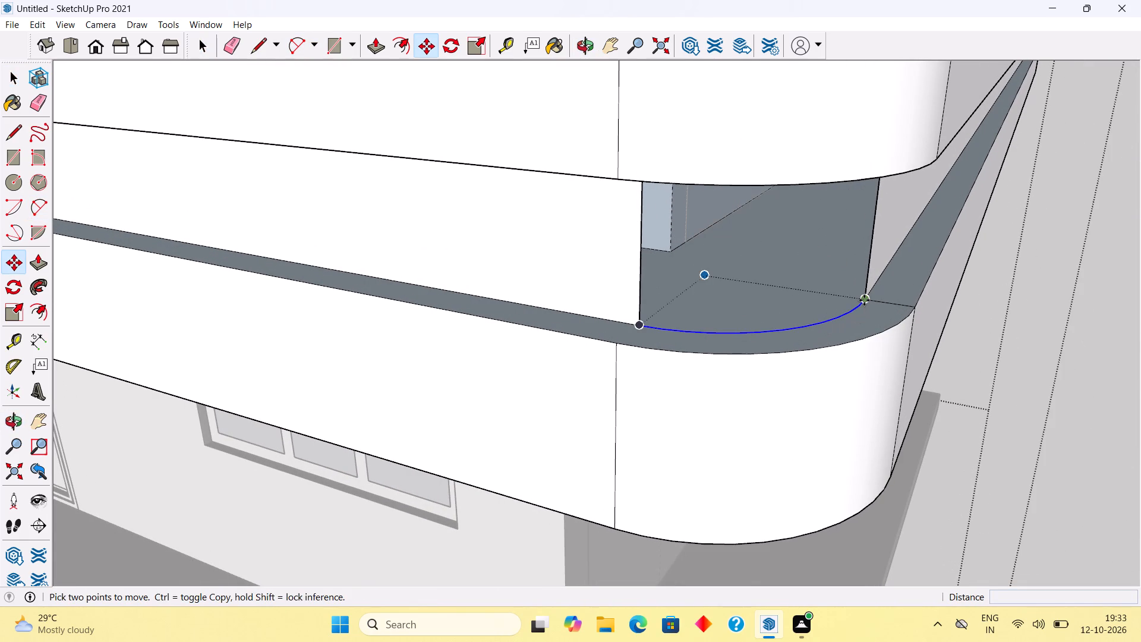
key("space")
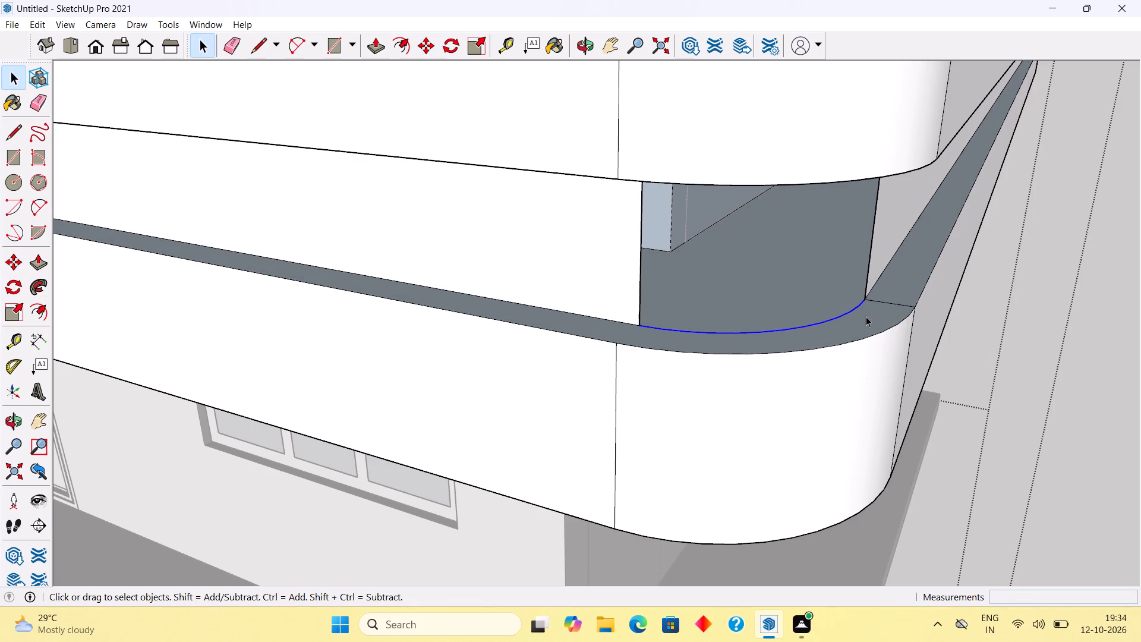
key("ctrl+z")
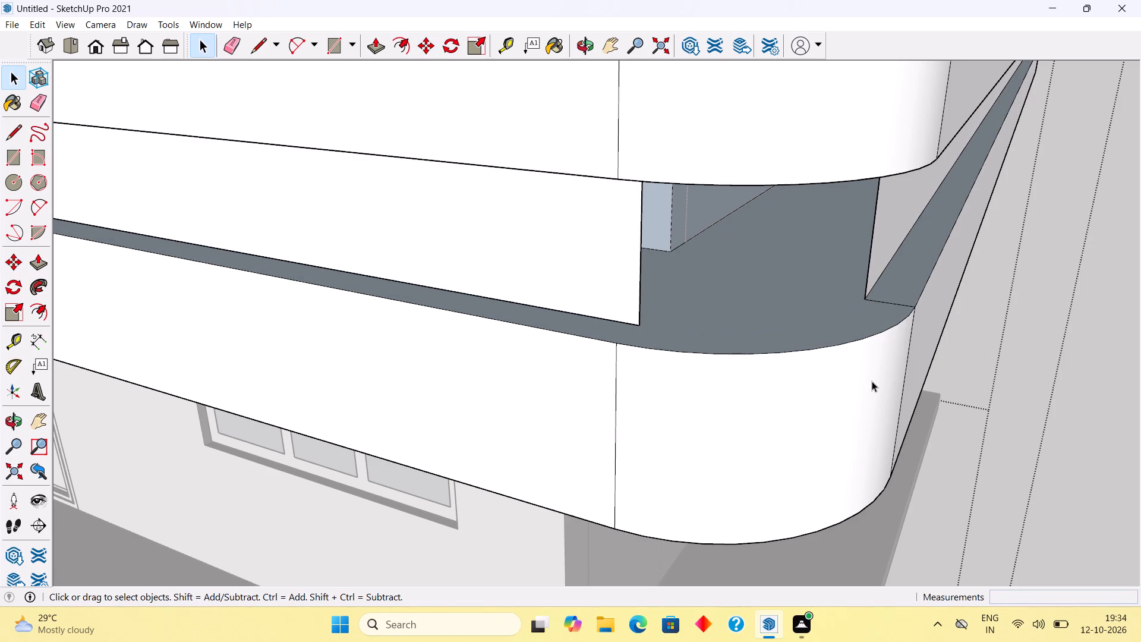
Examine the open rounded corner between the front and side grooves from several angles, above and below.
middle_click_drag(851, 373, 714, 377)
scroll(843, 373, "down", 1)
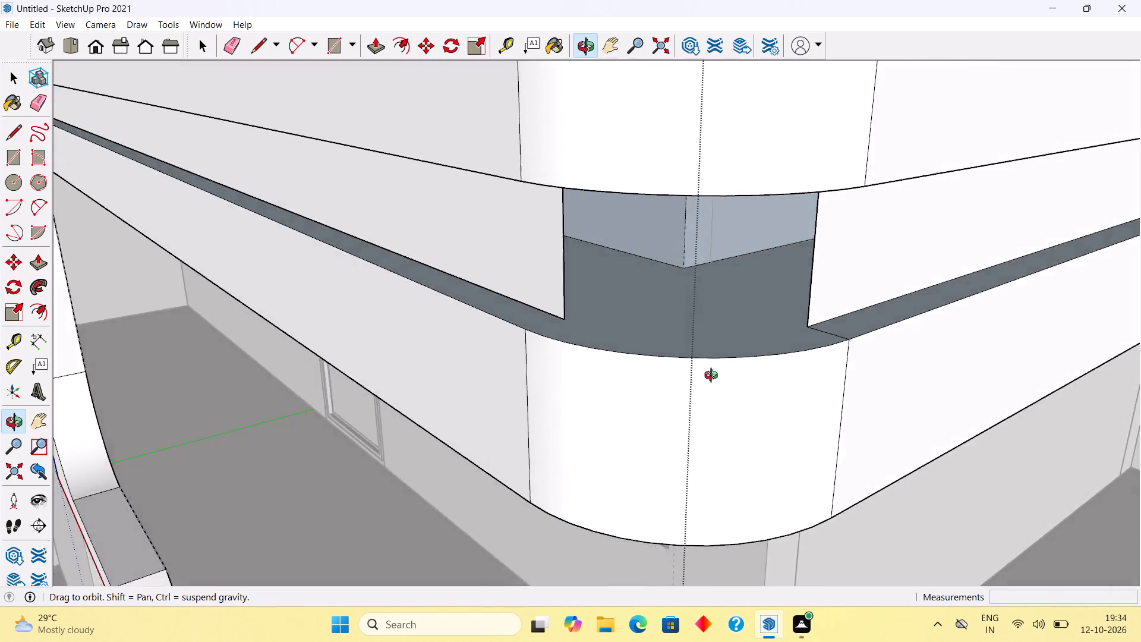
middle_click_drag(714, 377, 565, 372)
scroll(565, 372, "down", 3)
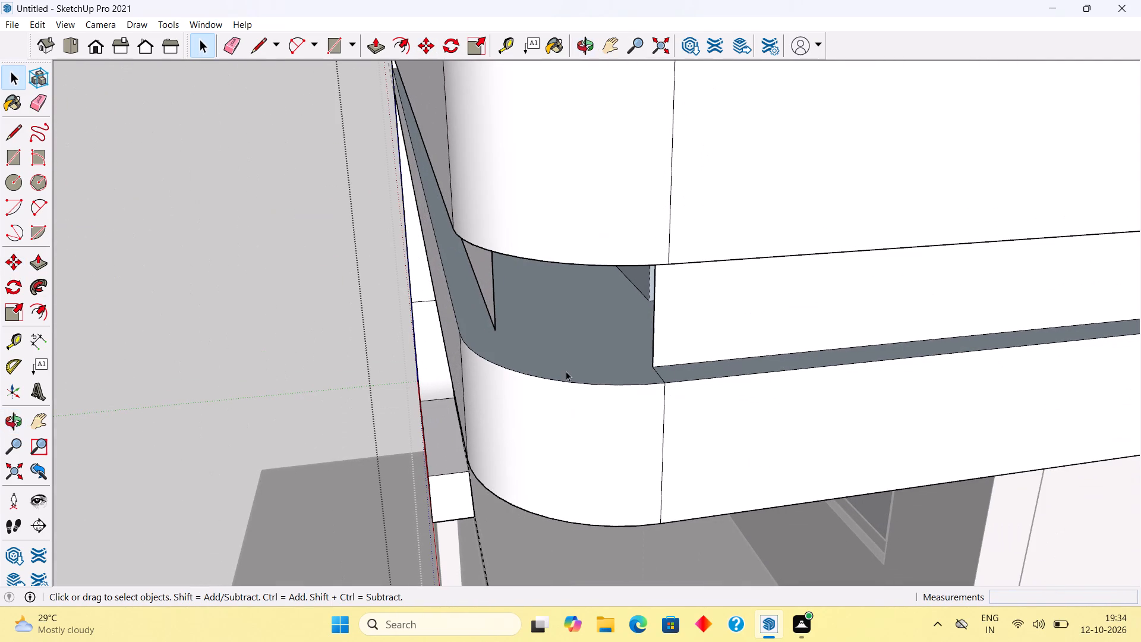
middle_click_drag(674, 330, 704, 233)
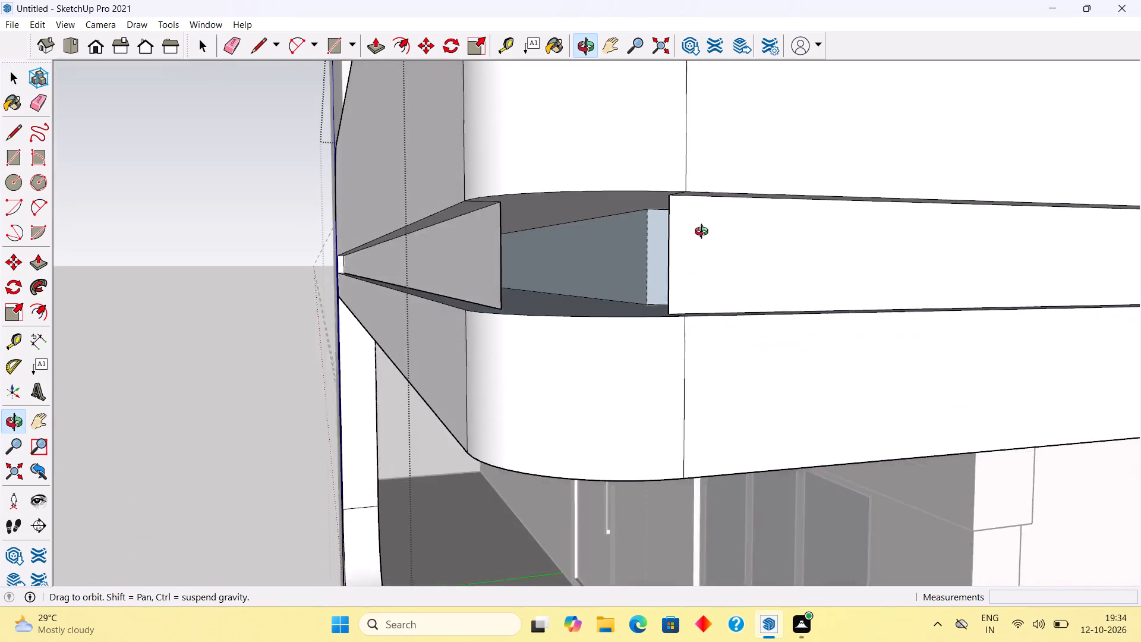
middle_click_drag(704, 233, 800, 155)
middle_click_drag(657, 246, 694, 310)
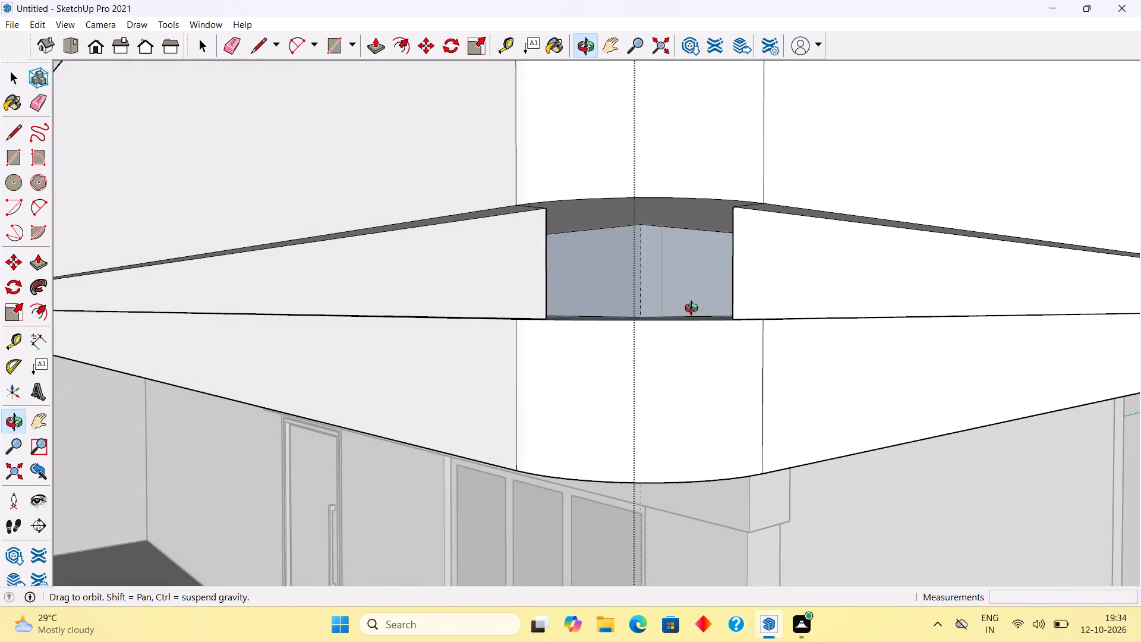
middle_click_drag(694, 310, 720, 323)
middle_click_drag(582, 336, 608, 387)
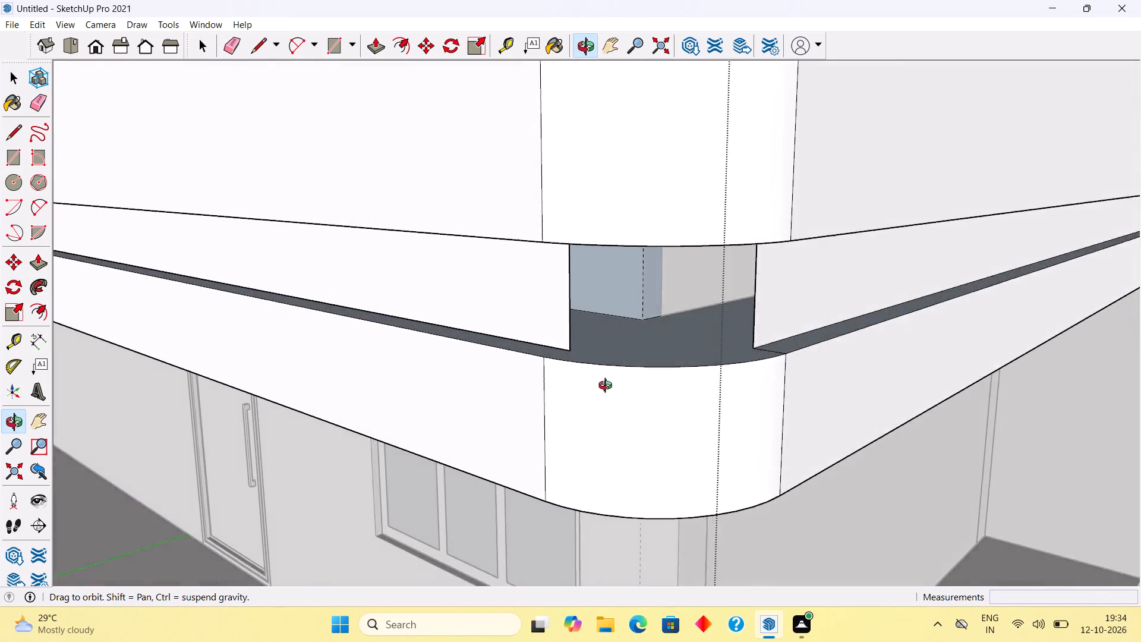
middle_click_drag(608, 387, 1025, 333)
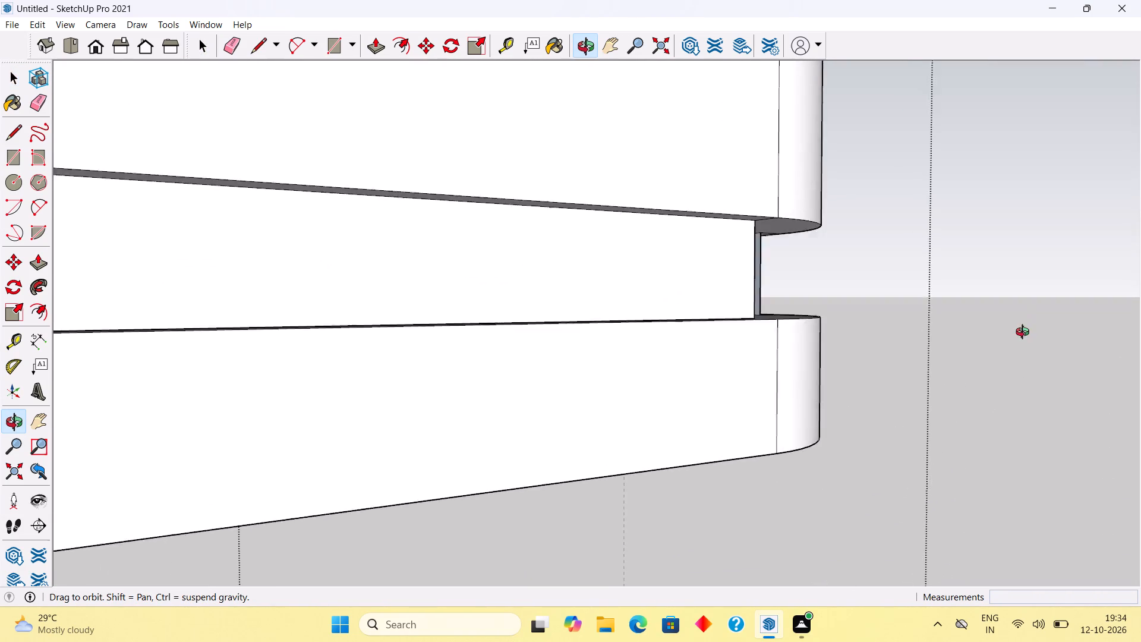
middle_click_drag(1025, 333, 814, 267)
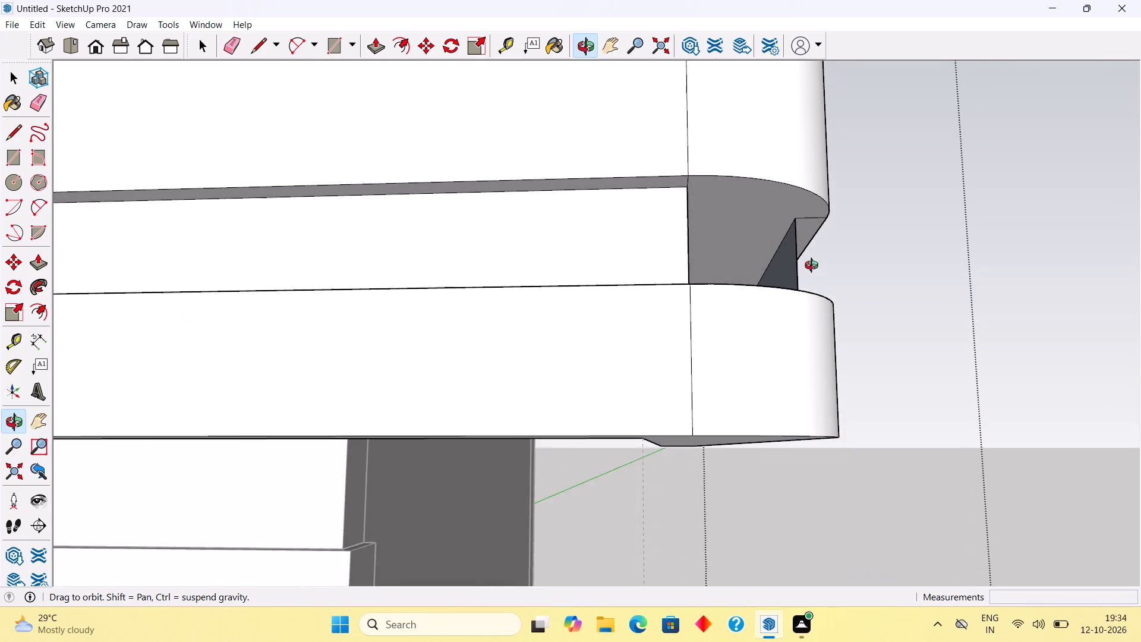
middle_click_drag(814, 267, 813, 263)
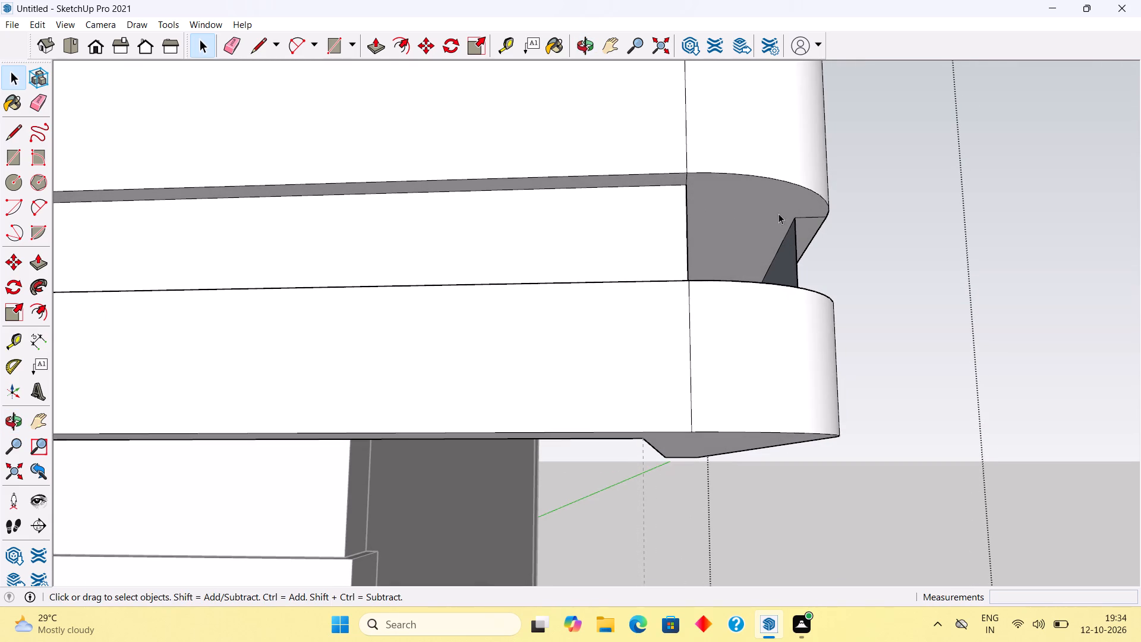
Draw a straight line about 10 1/16" long between the two grooves' inner corners on the underside of the upper ledge.
scroll(776, 223, "up", 2)
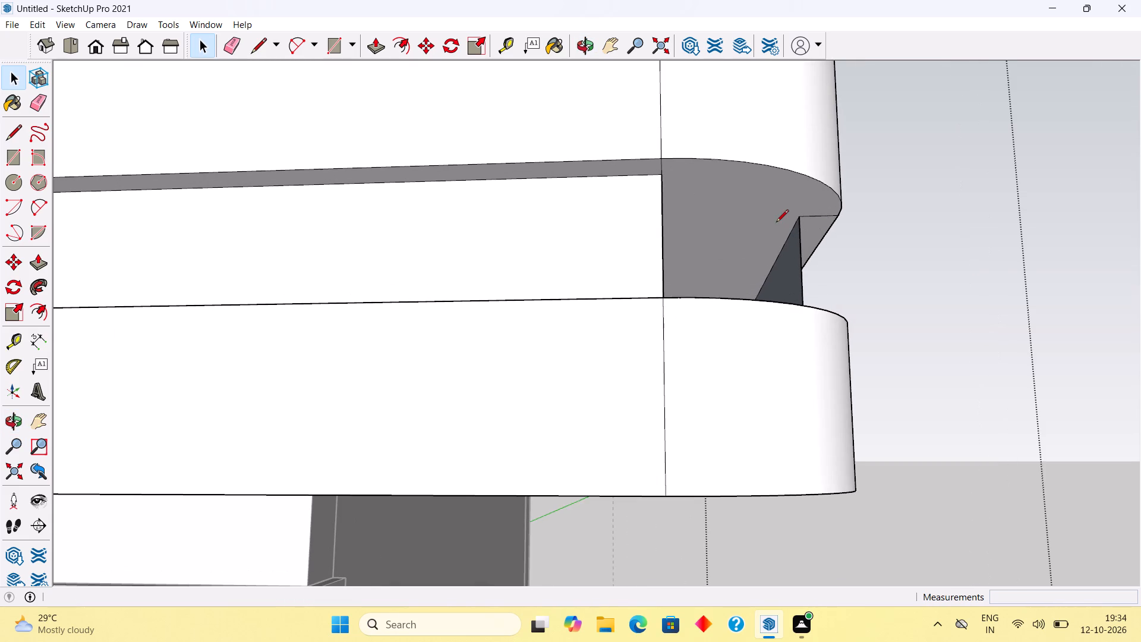
key("l")
left_click(663, 175)
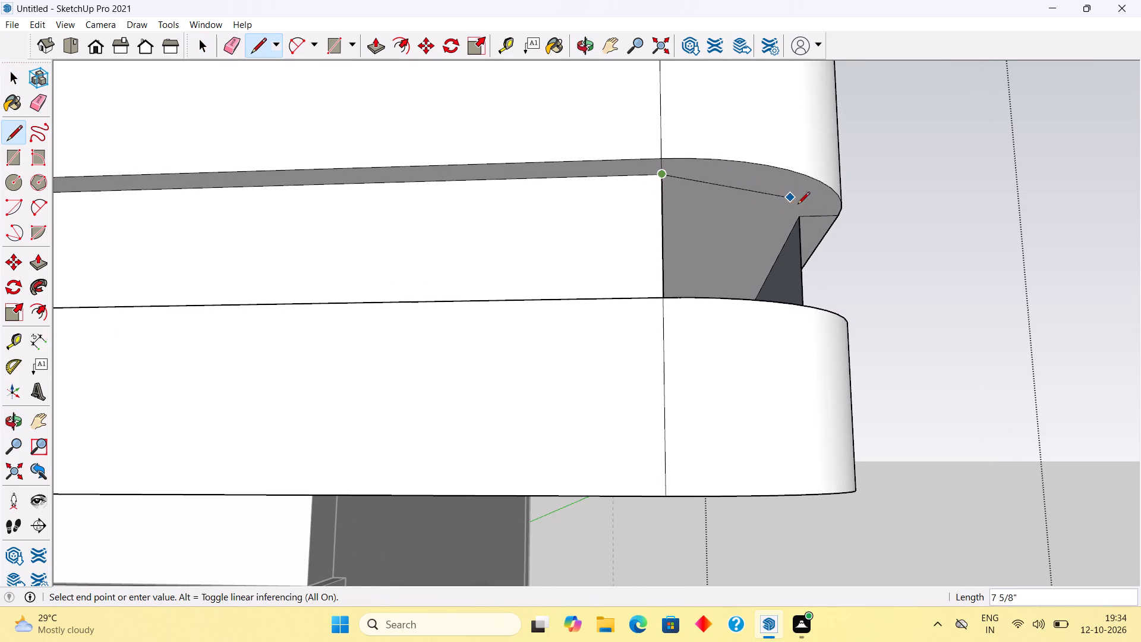
left_click(805, 217)
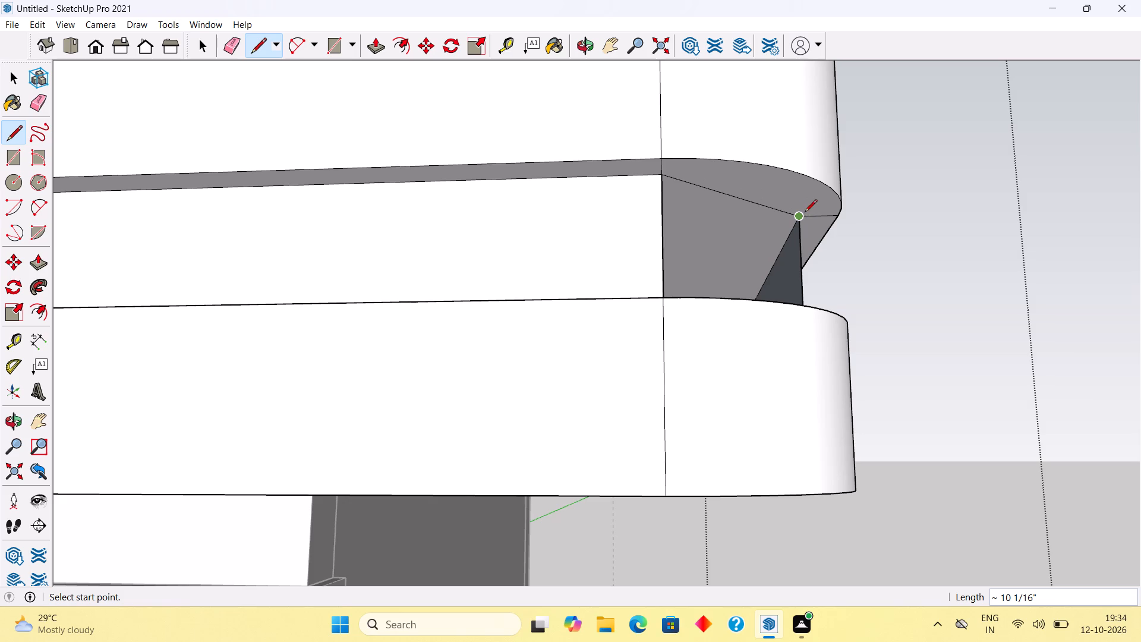
key("space")
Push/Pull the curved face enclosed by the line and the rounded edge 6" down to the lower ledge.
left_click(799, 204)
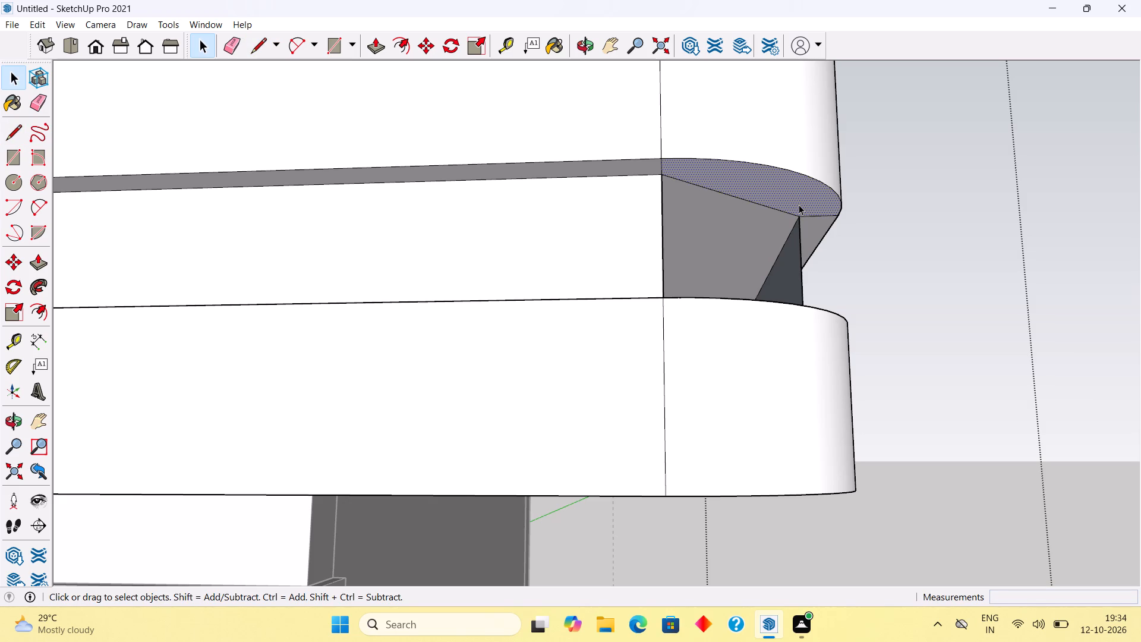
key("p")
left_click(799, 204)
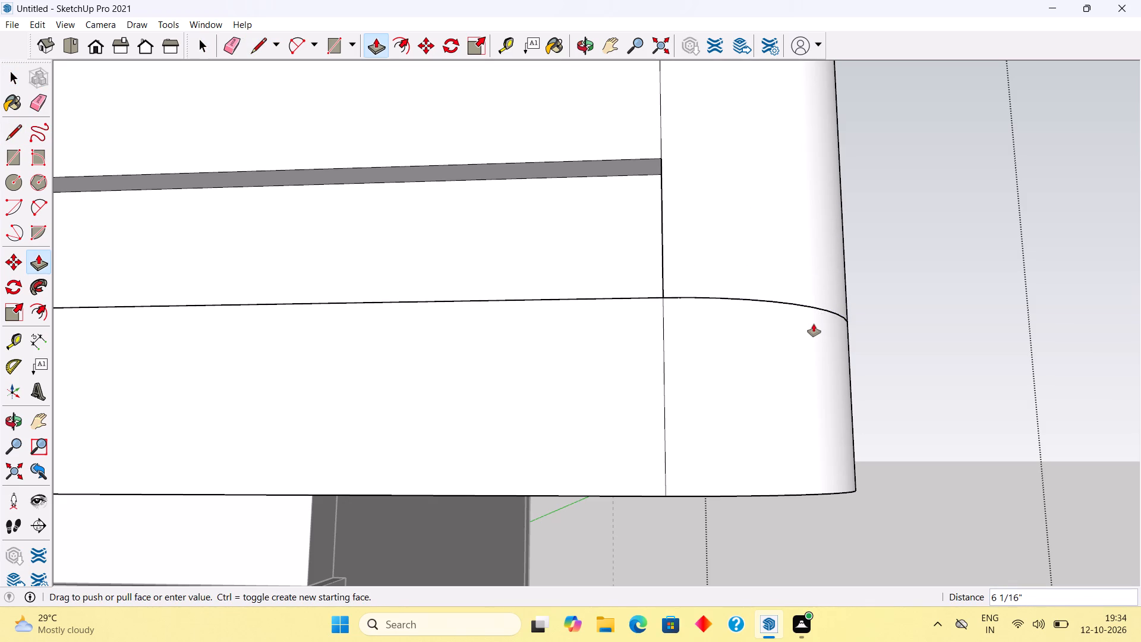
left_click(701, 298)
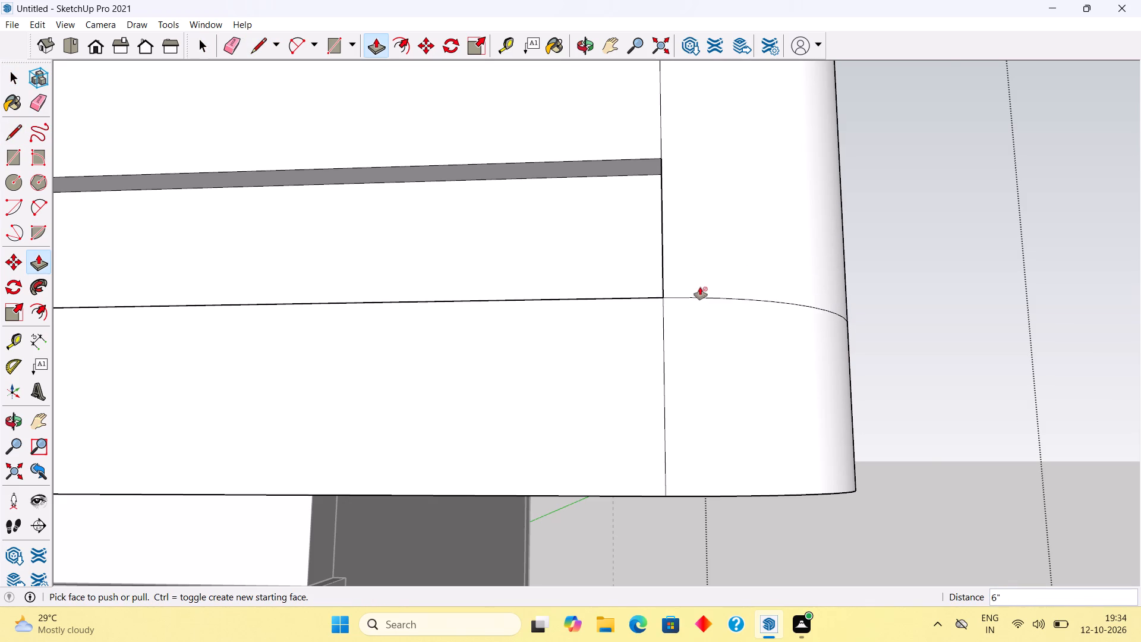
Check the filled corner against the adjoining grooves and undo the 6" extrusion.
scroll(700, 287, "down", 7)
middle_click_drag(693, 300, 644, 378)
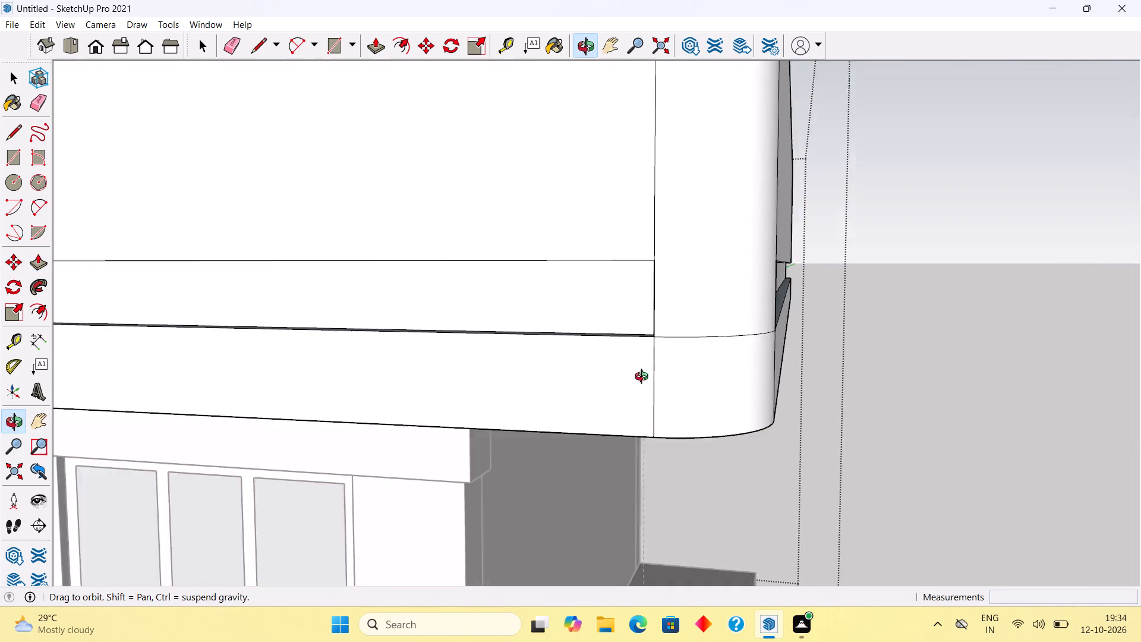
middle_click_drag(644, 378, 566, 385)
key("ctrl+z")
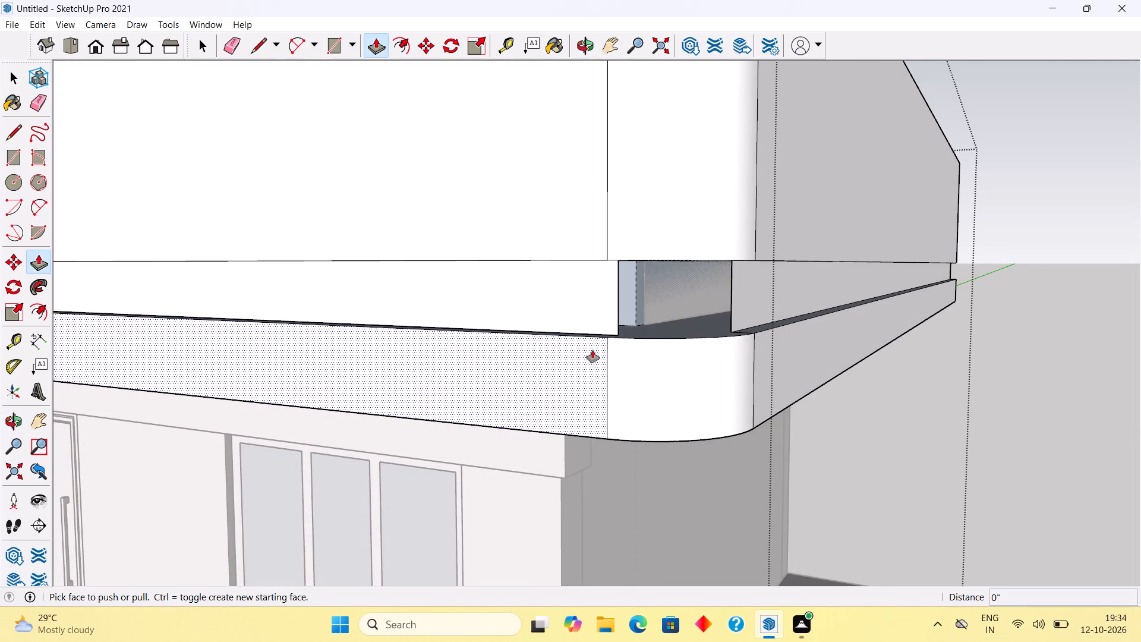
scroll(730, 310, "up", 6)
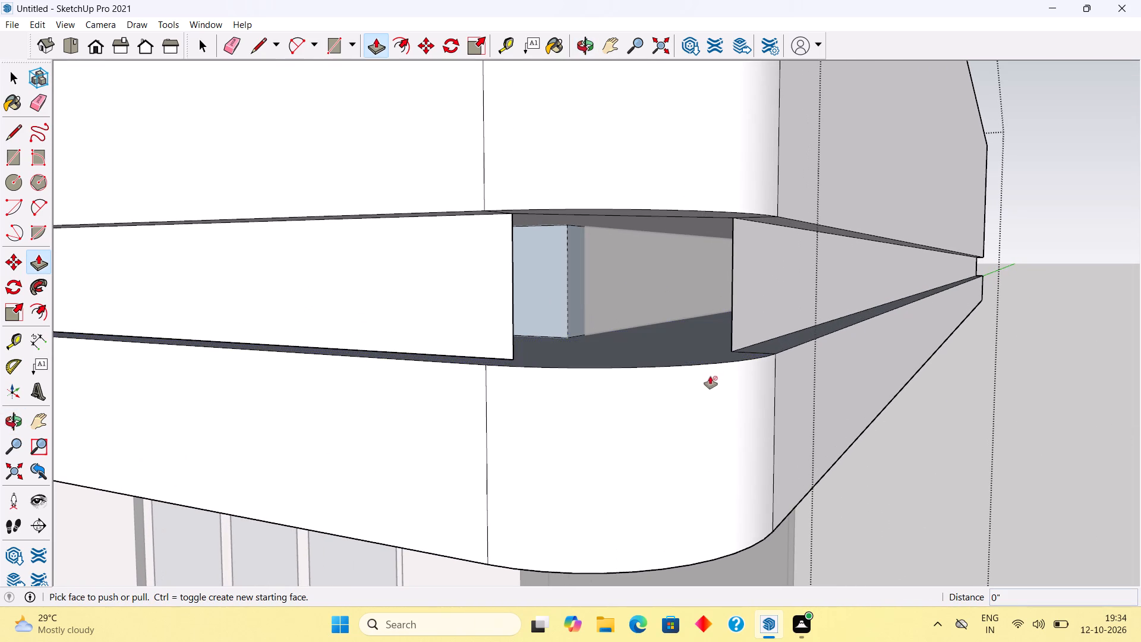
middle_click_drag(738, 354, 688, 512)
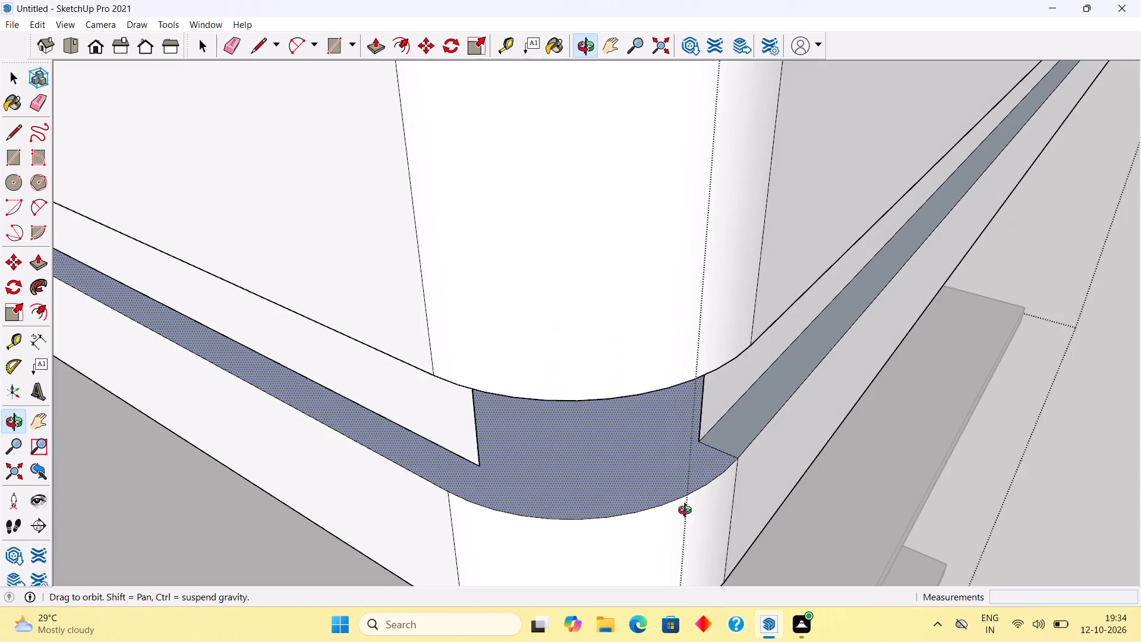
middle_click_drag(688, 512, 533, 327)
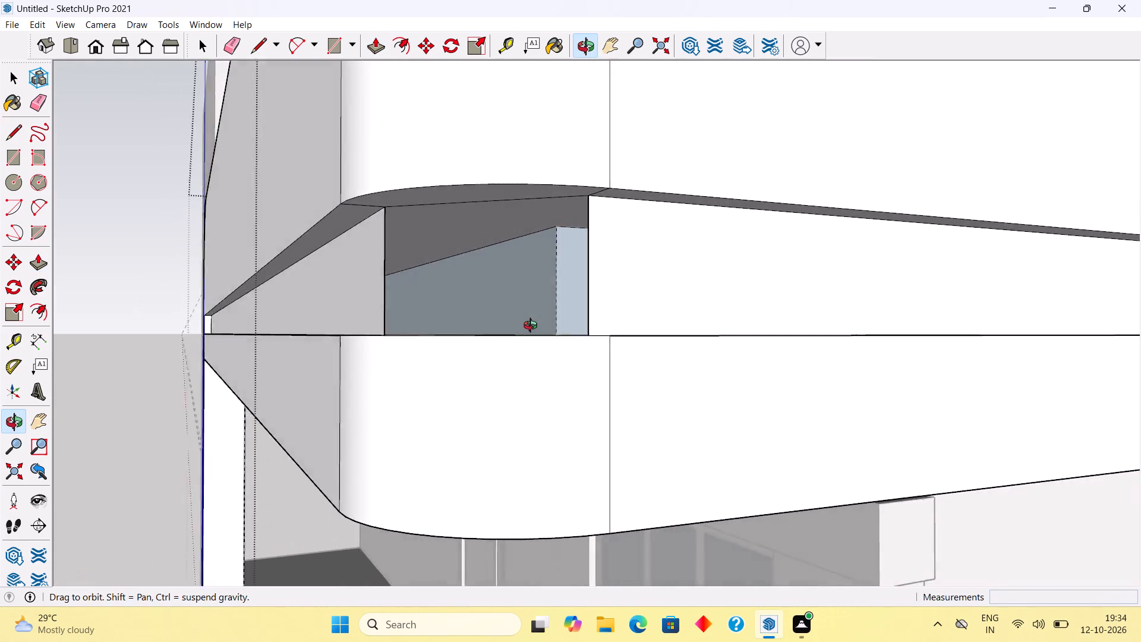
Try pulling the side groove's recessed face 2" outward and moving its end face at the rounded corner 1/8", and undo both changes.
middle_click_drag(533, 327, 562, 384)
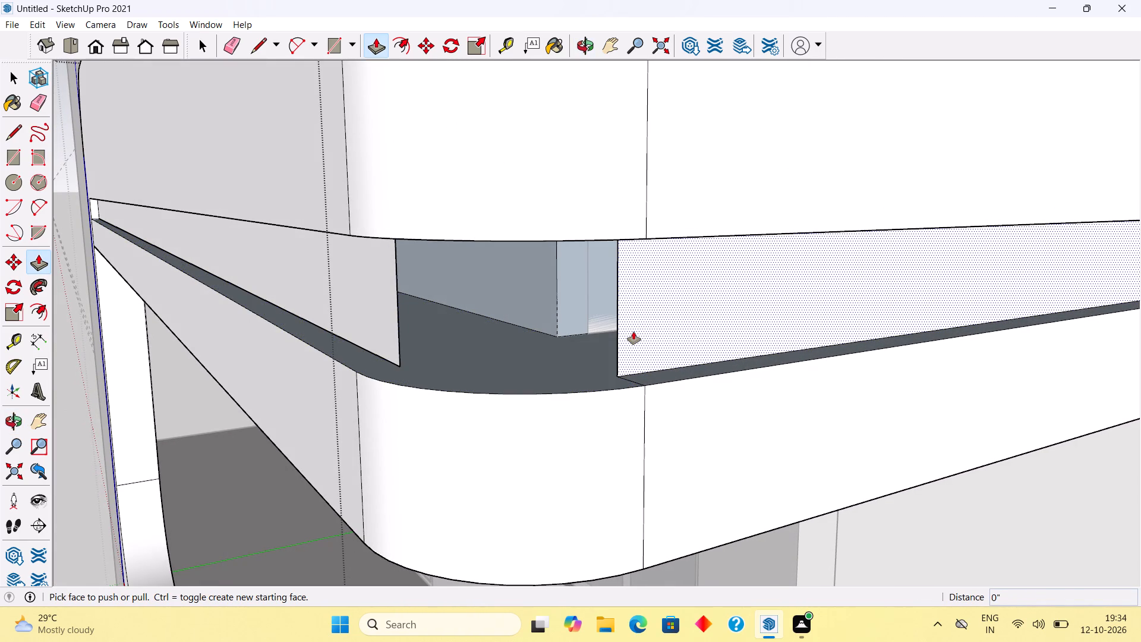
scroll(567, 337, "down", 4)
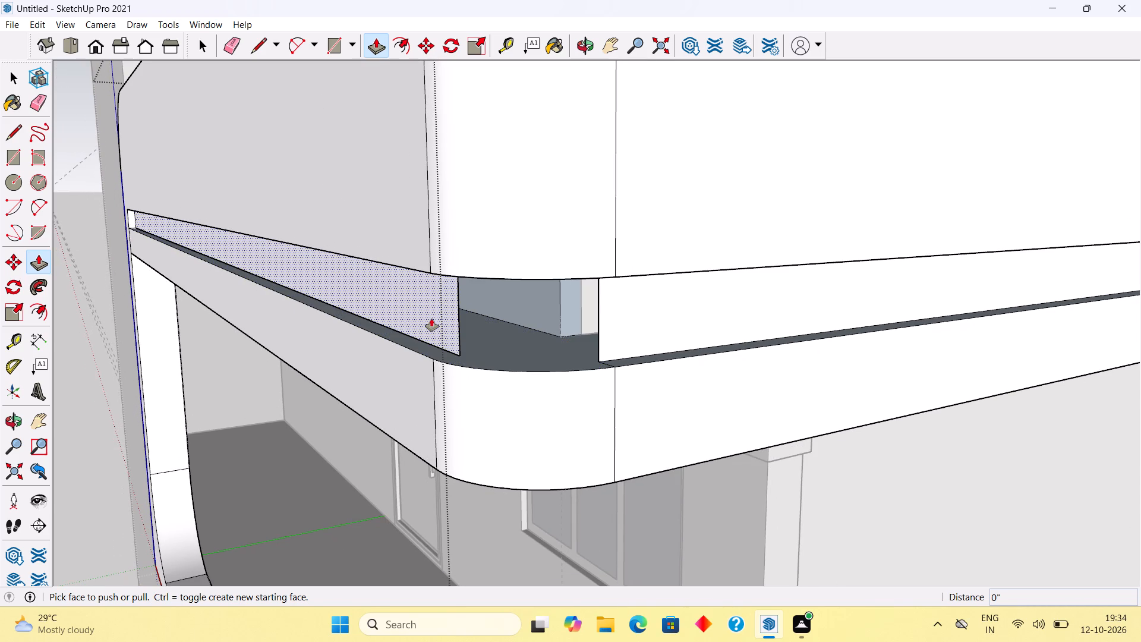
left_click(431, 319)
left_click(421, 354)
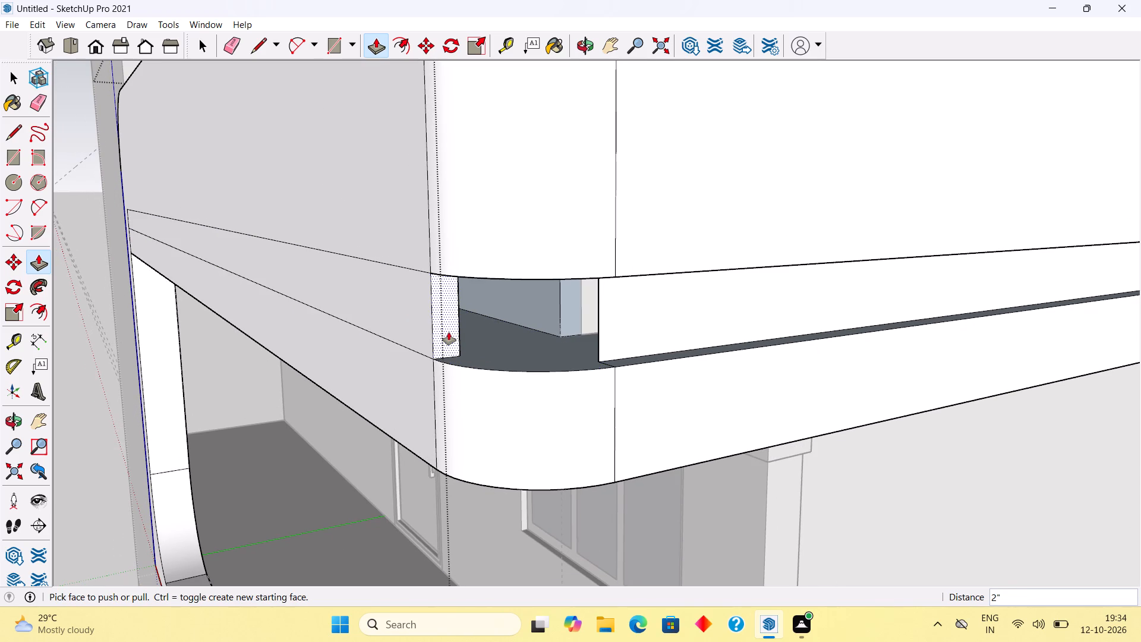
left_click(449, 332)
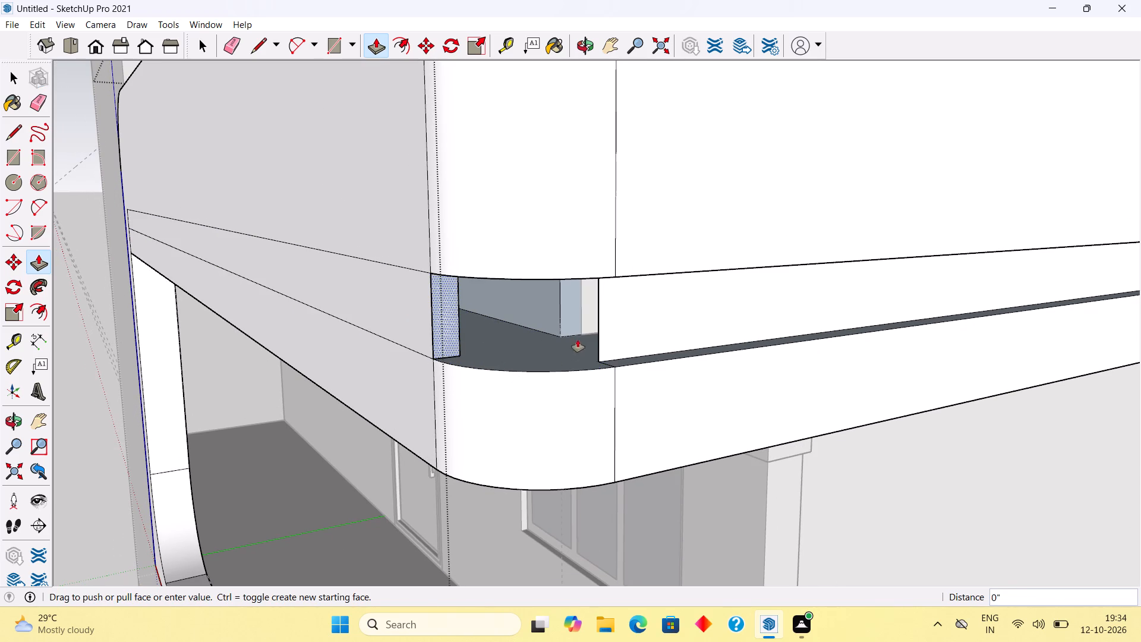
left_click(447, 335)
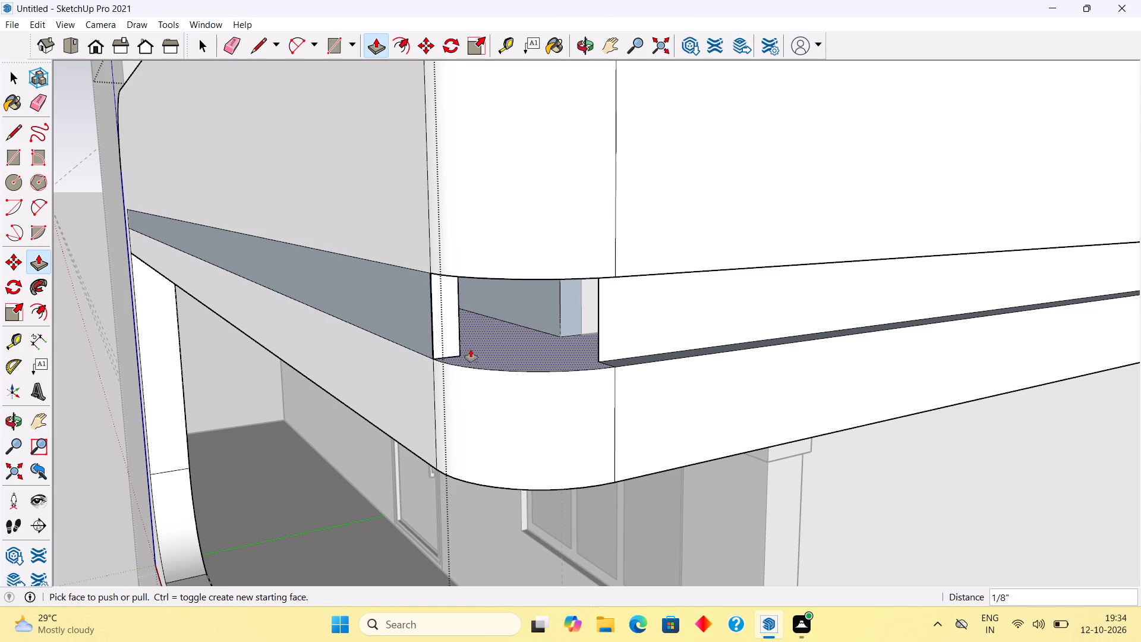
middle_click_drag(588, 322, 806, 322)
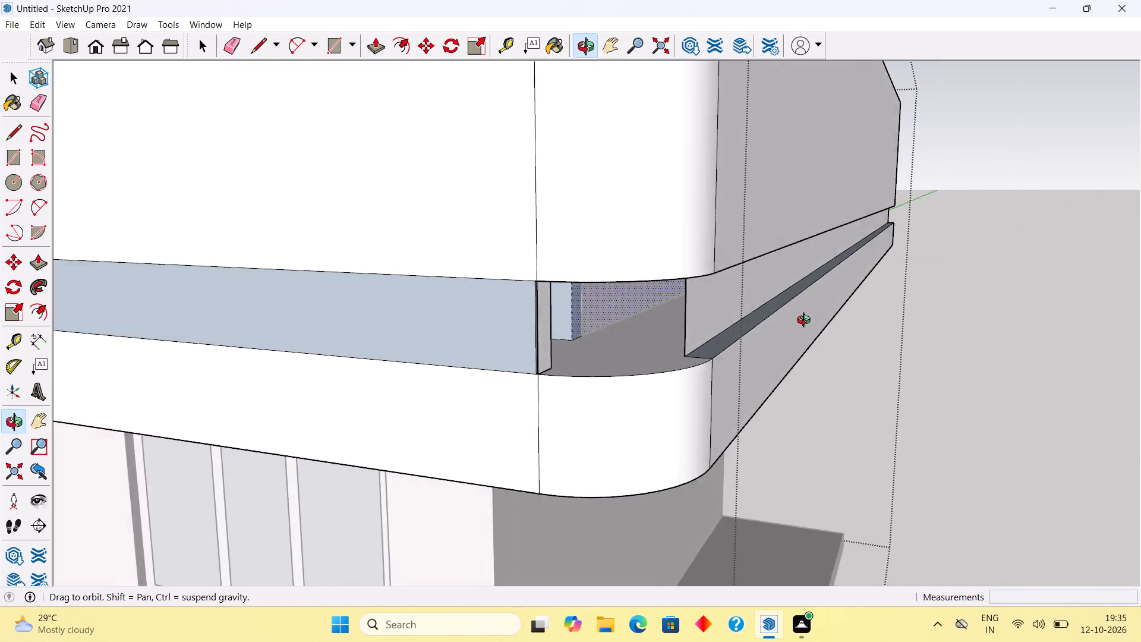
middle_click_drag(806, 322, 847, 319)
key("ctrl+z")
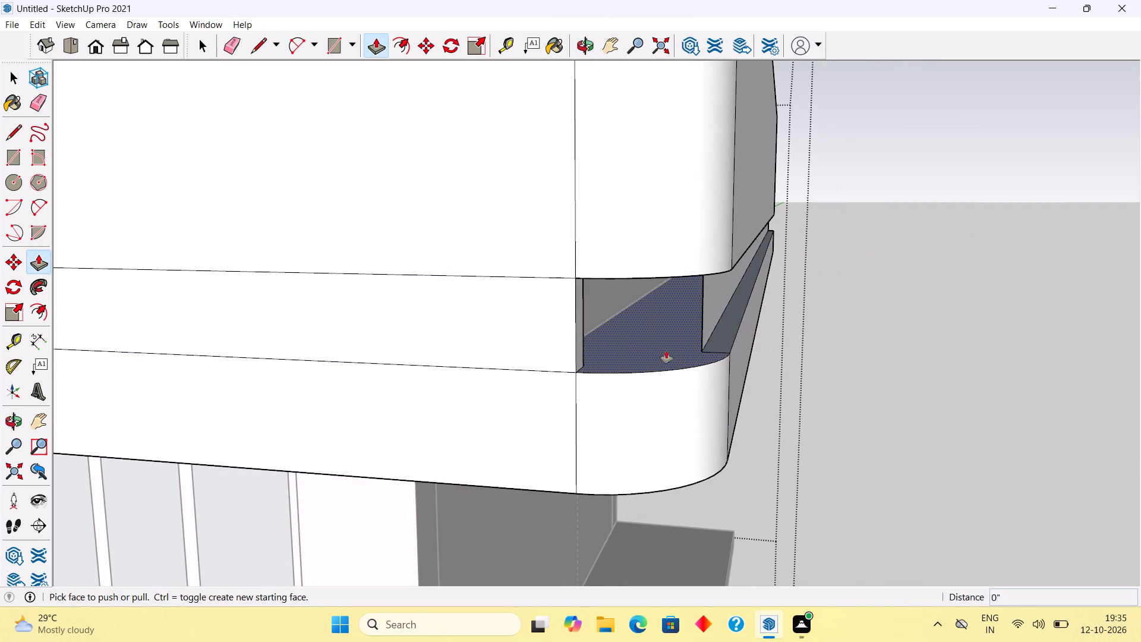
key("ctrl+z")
Delete the straight line joining the two grooves' inner corners on the underside of the upper ledge.
middle_click_drag(556, 348, 430, 370)
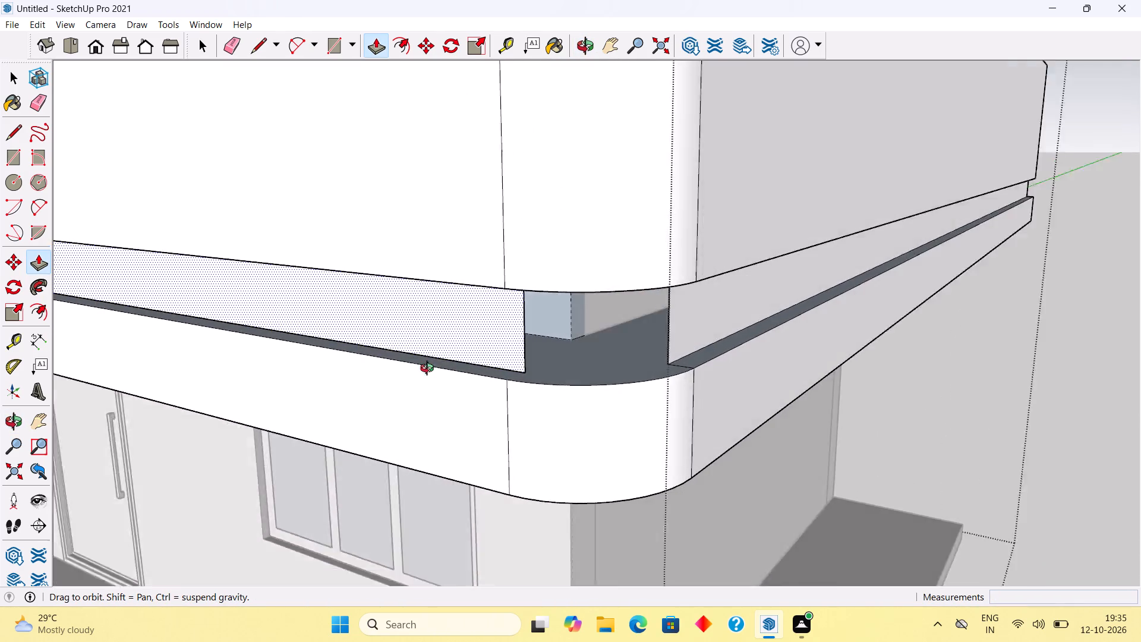
middle_click_drag(430, 370, 384, 422)
middle_click_drag(640, 308, 641, 141)
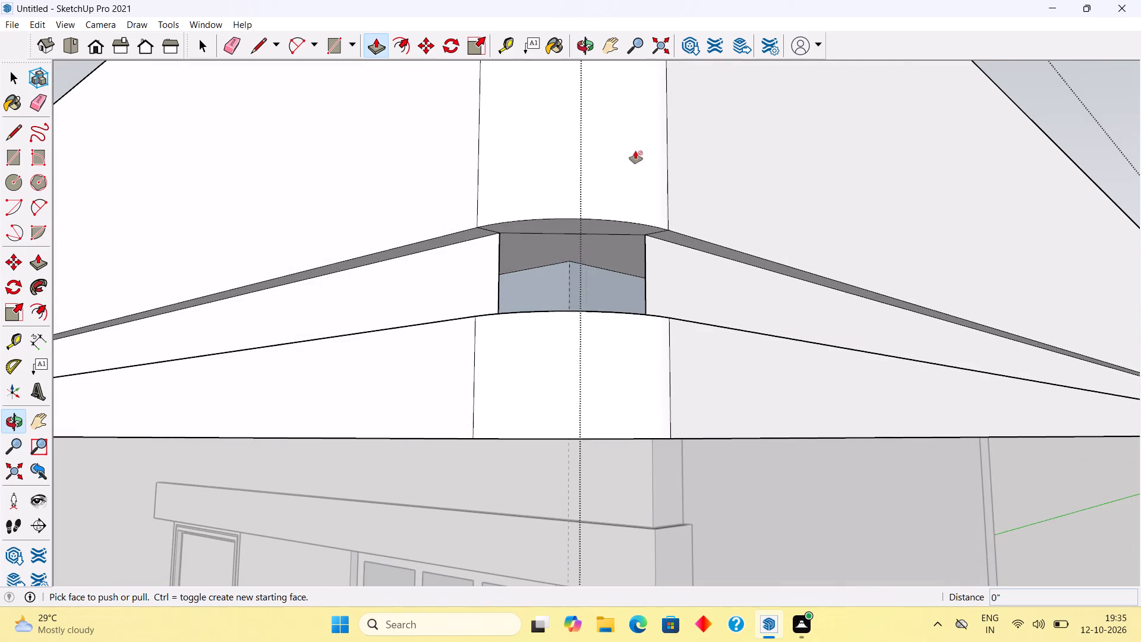
scroll(596, 351, "up", 6)
scroll(569, 286, "up", 2)
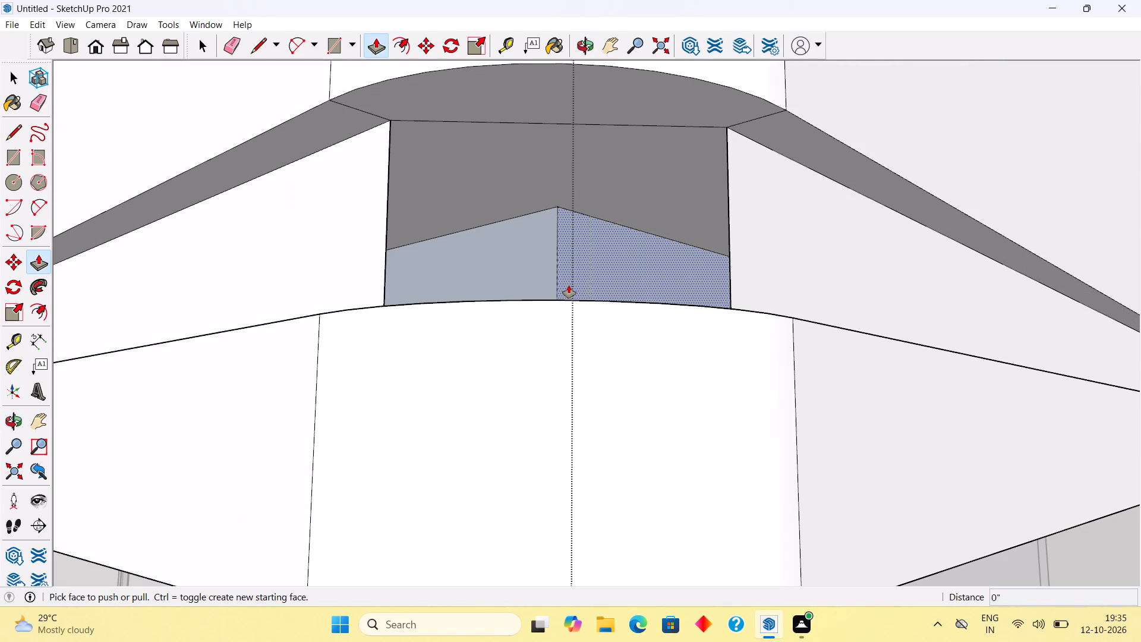
key("space")
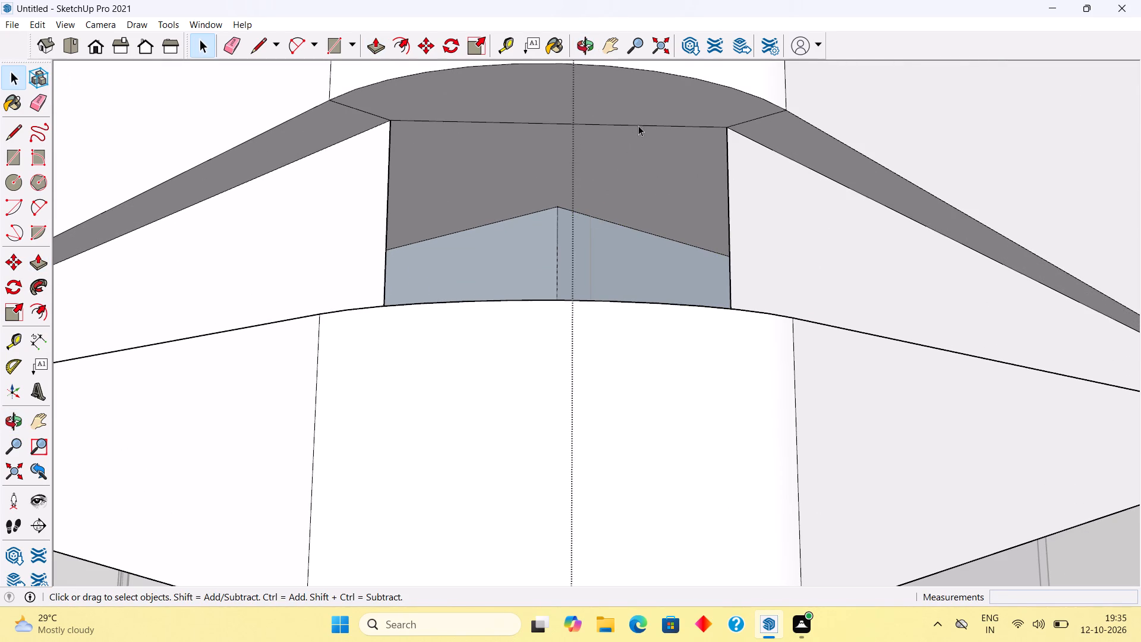
left_click(642, 127)
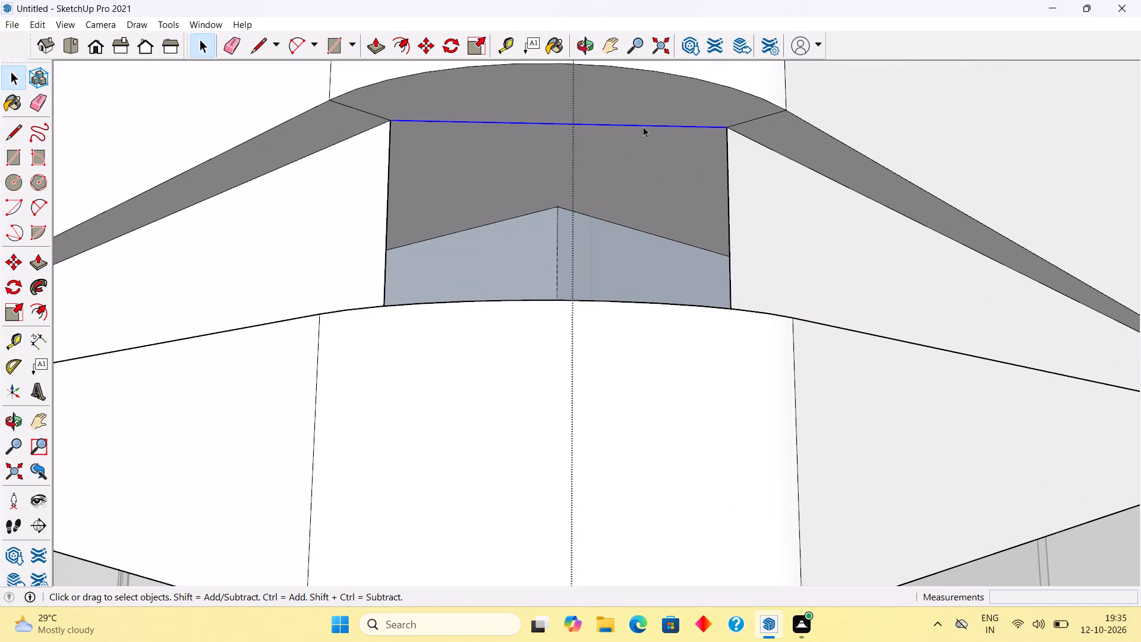
key("Delete")
Draw an arc with a 2" bulge between the two grooves' inner corners on the underside of the upper ledge.
key("a")
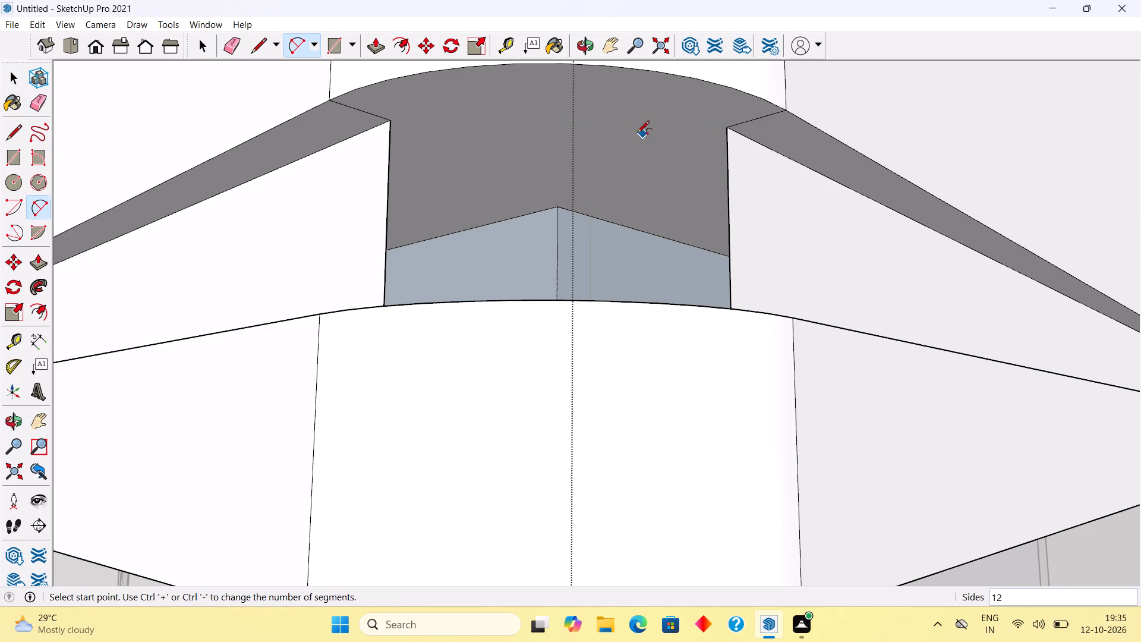
left_click(392, 122)
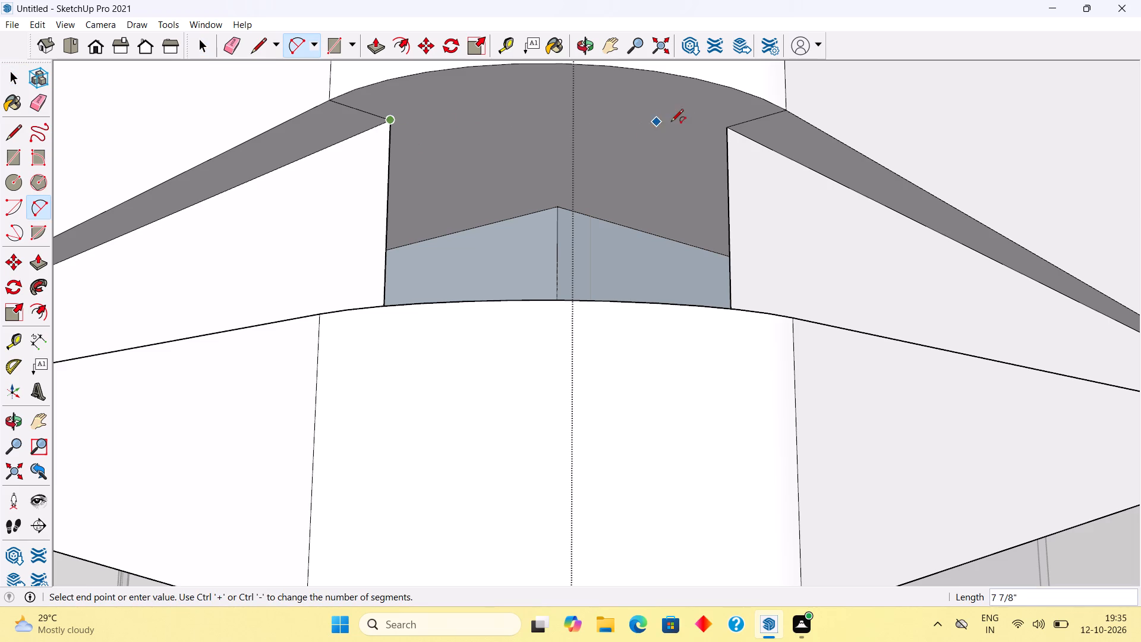
left_click(730, 130)
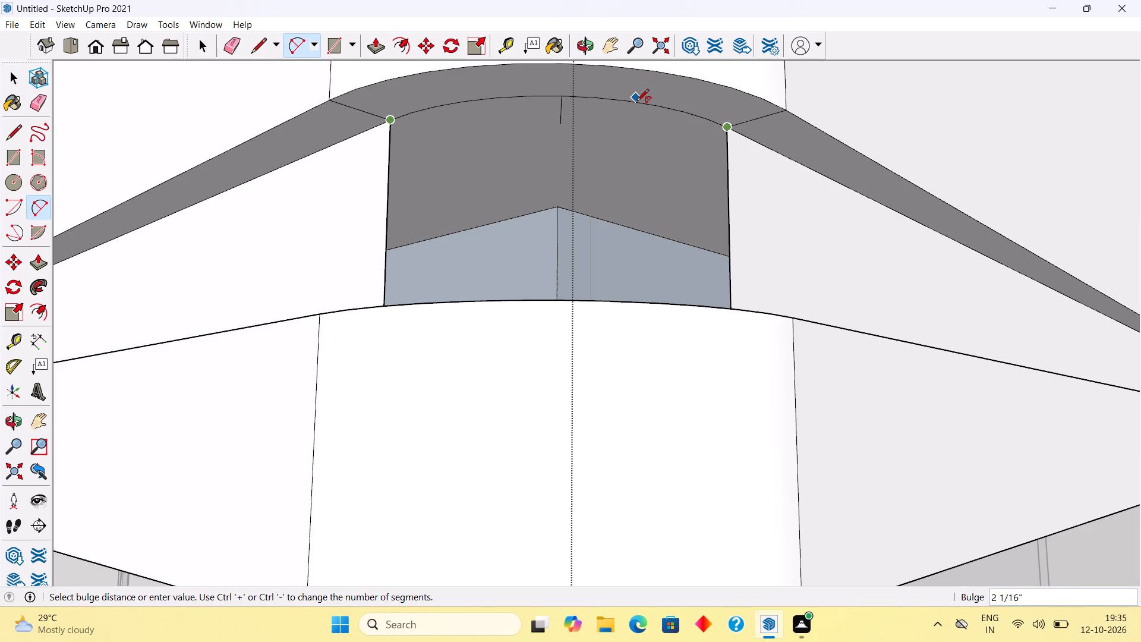
scroll(638, 113, "down", 10)
middle_click_drag(642, 189, 715, 334)
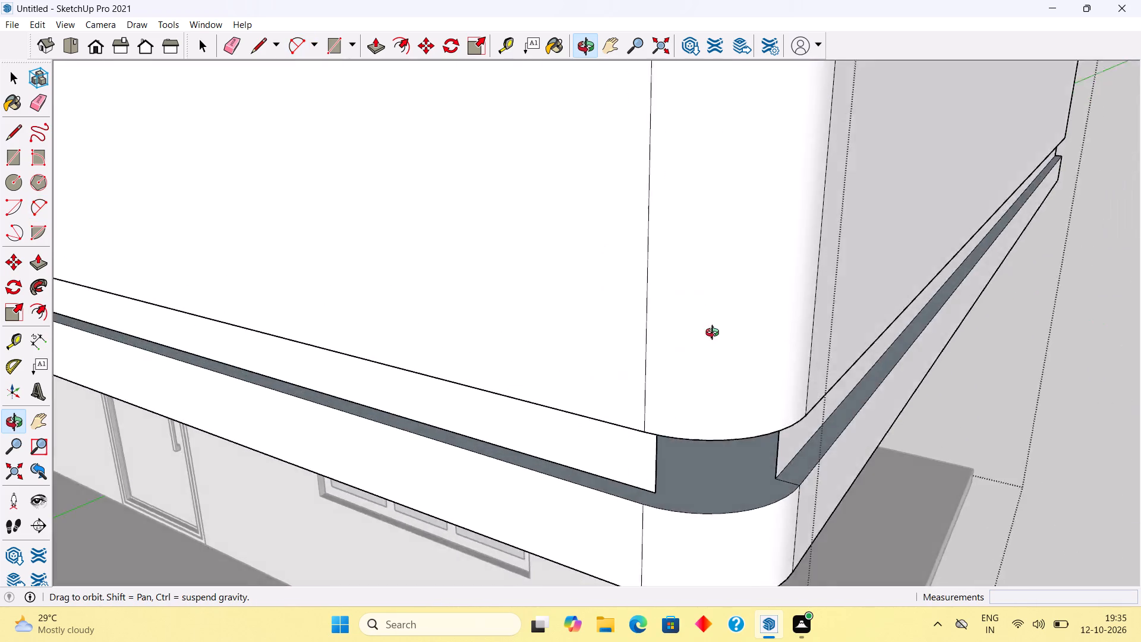
middle_click_drag(715, 334, 826, 147)
scroll(826, 146, "down", 15)
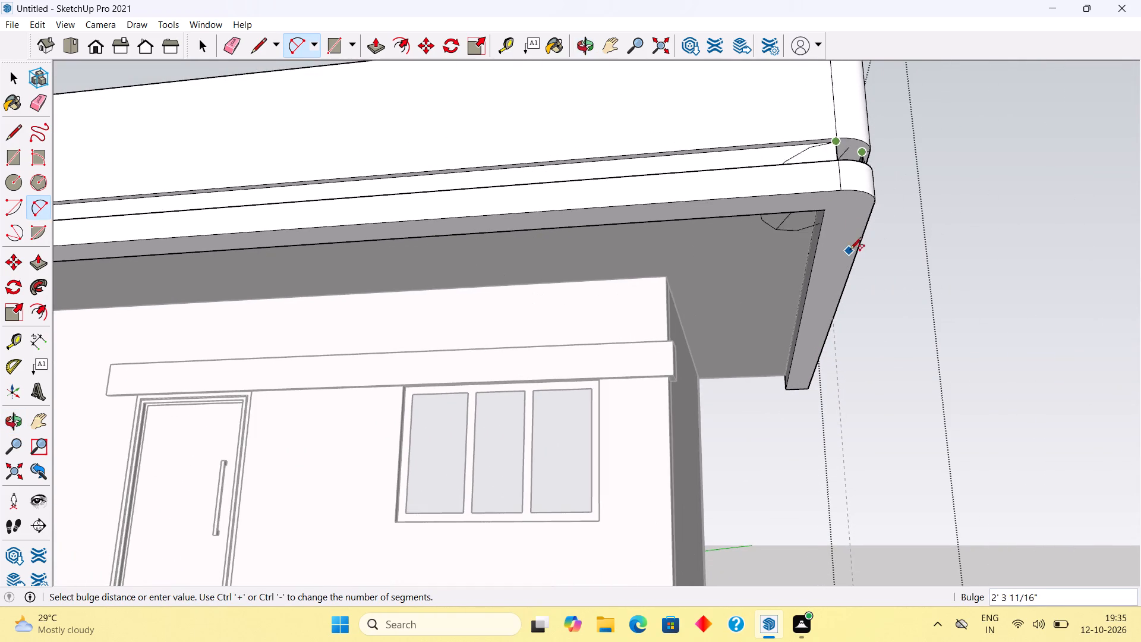
scroll(848, 196, "up", 5)
scroll(854, 102, "up", 9)
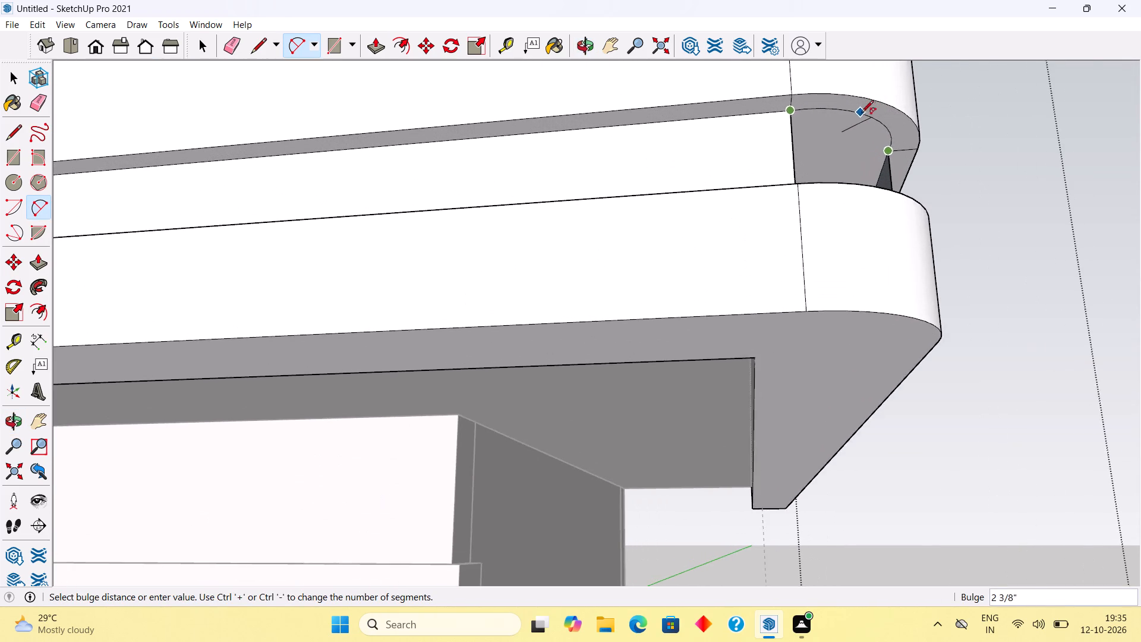
scroll(862, 115, "up", 8)
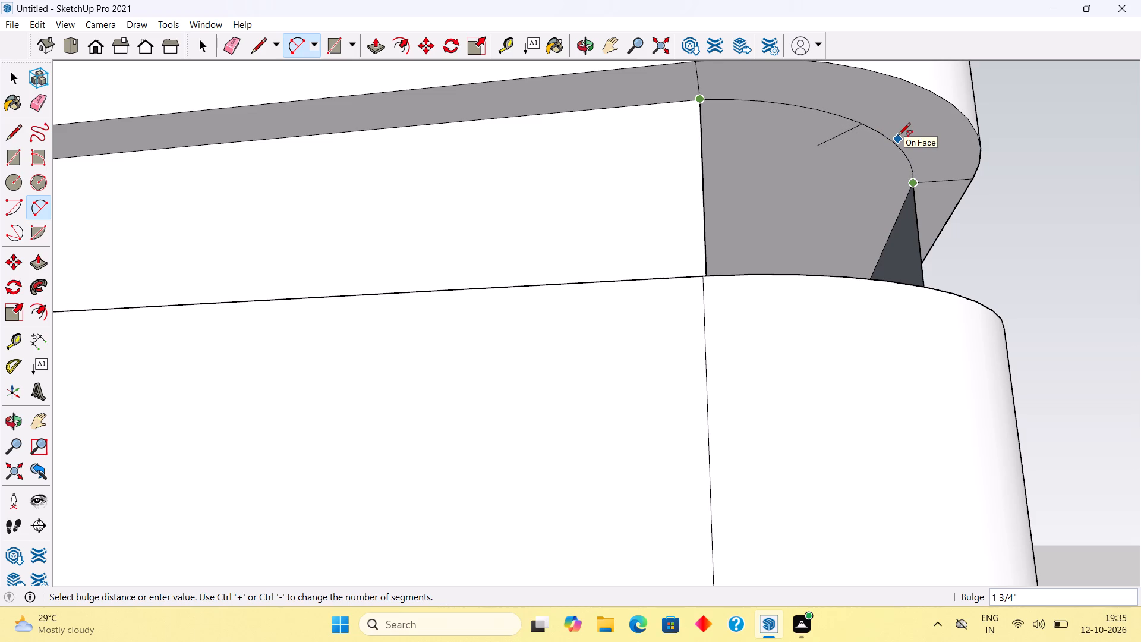
type("2\"")
key("Return")
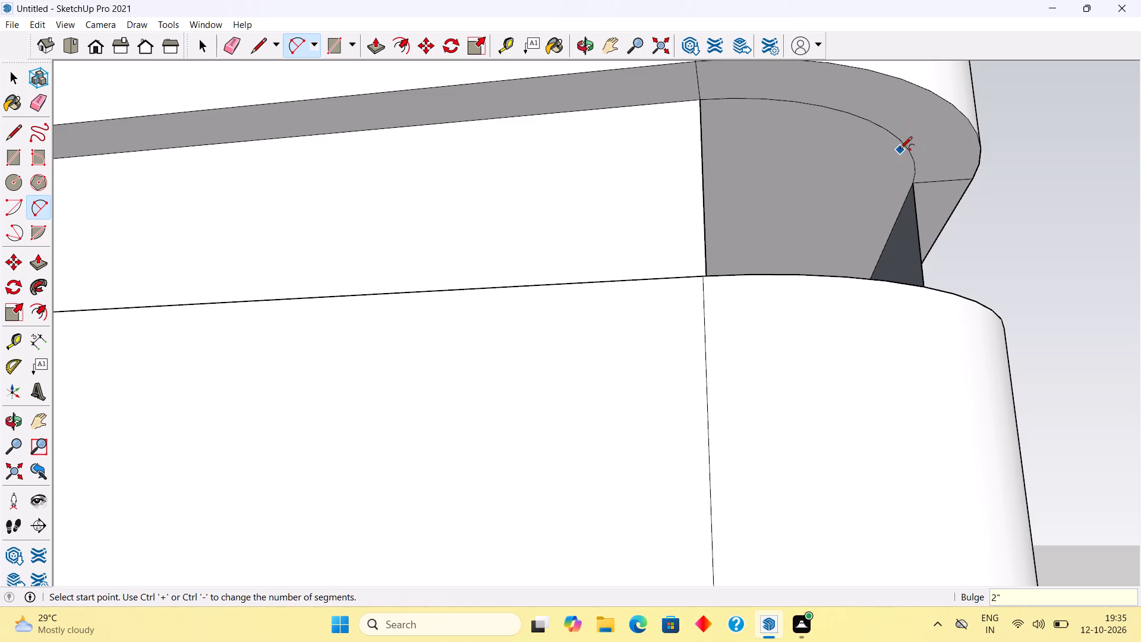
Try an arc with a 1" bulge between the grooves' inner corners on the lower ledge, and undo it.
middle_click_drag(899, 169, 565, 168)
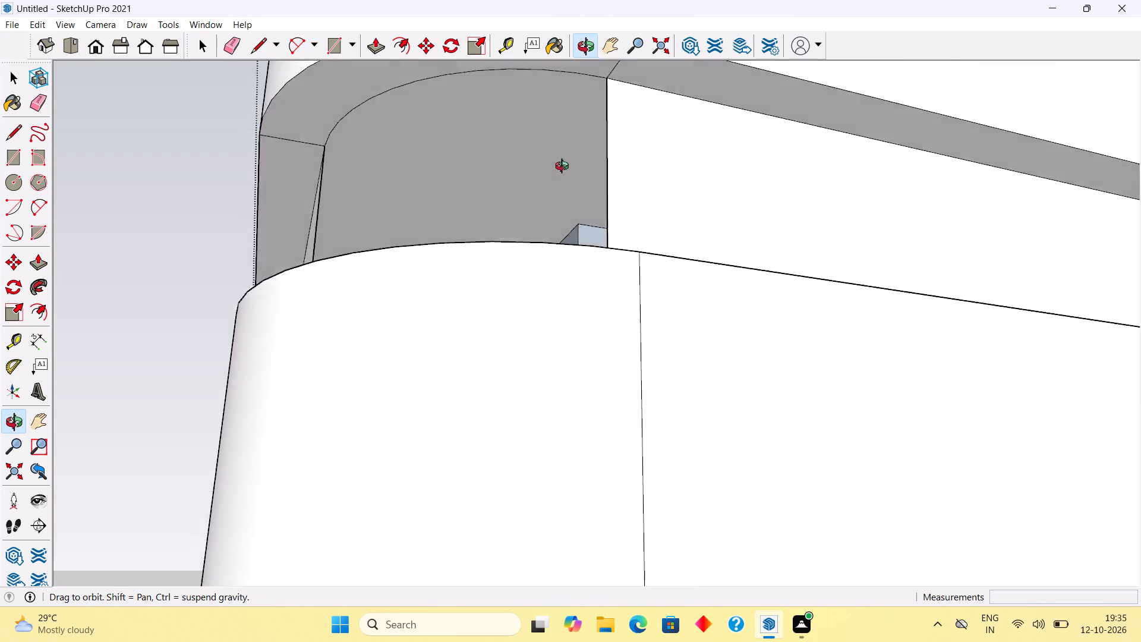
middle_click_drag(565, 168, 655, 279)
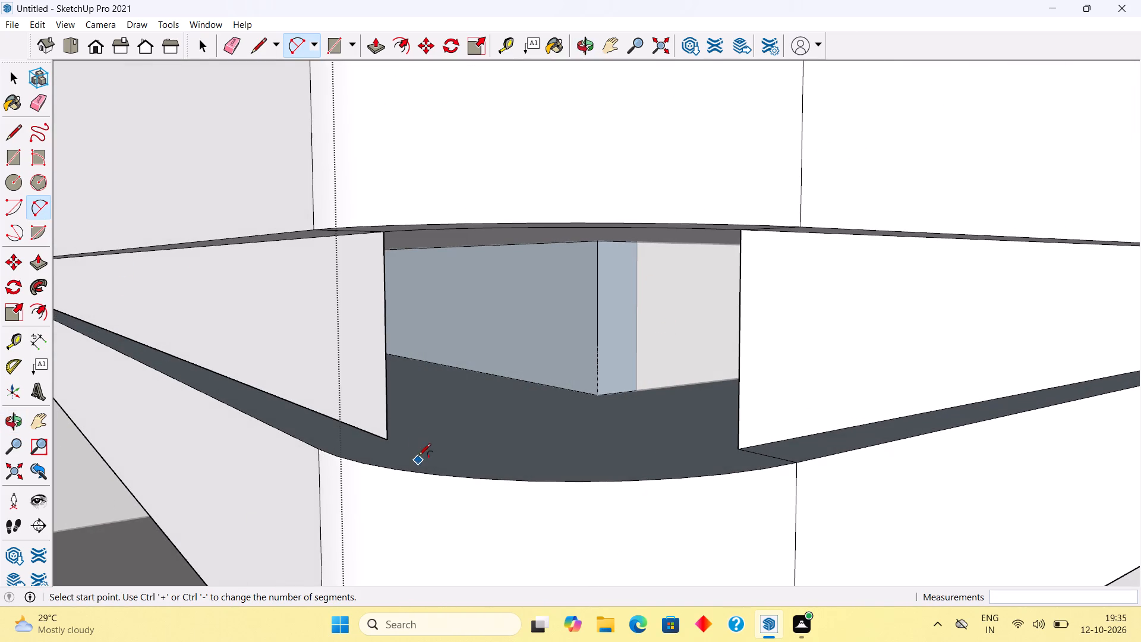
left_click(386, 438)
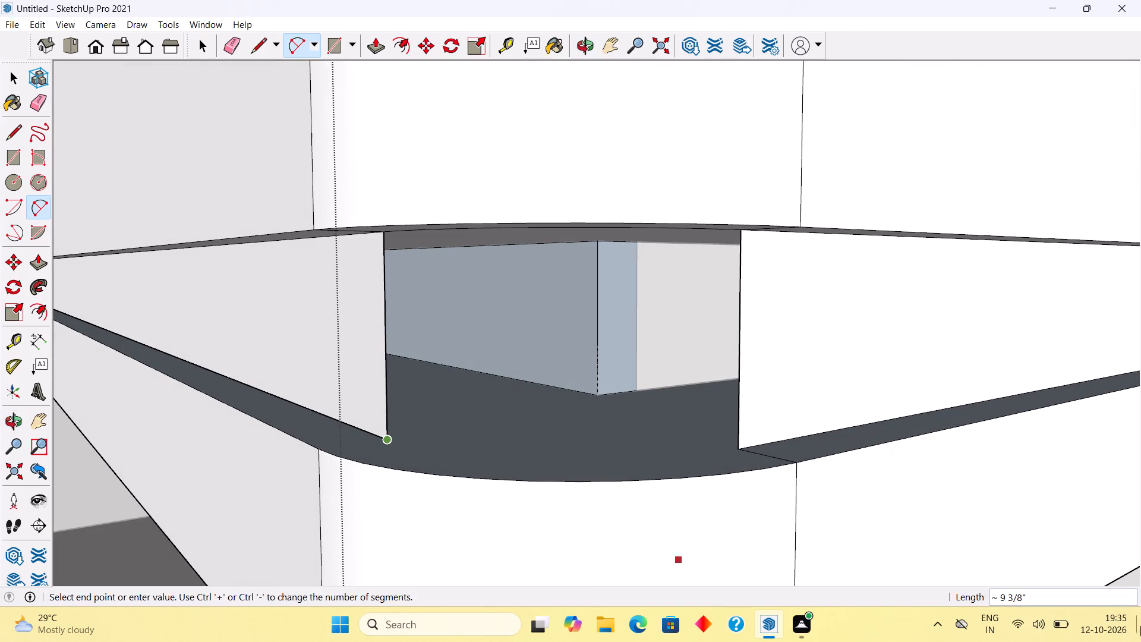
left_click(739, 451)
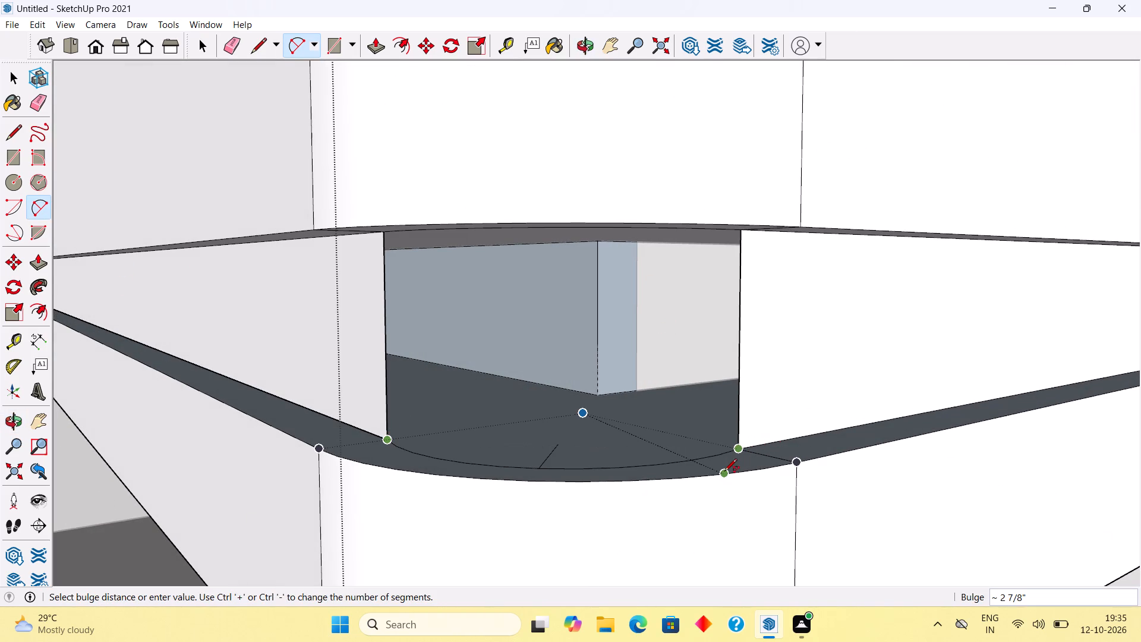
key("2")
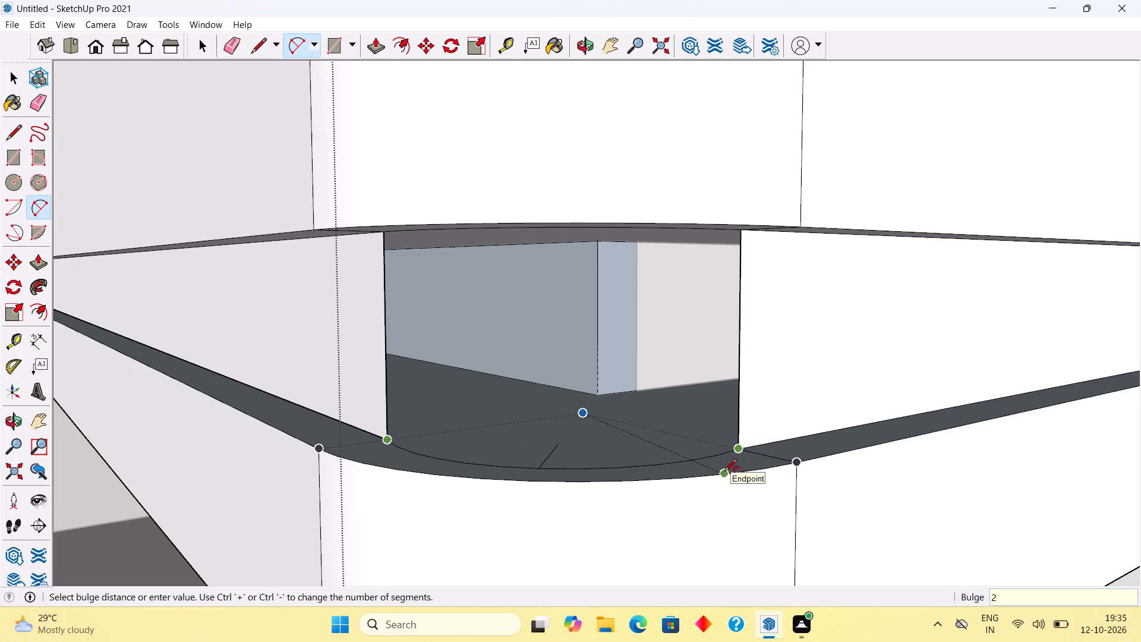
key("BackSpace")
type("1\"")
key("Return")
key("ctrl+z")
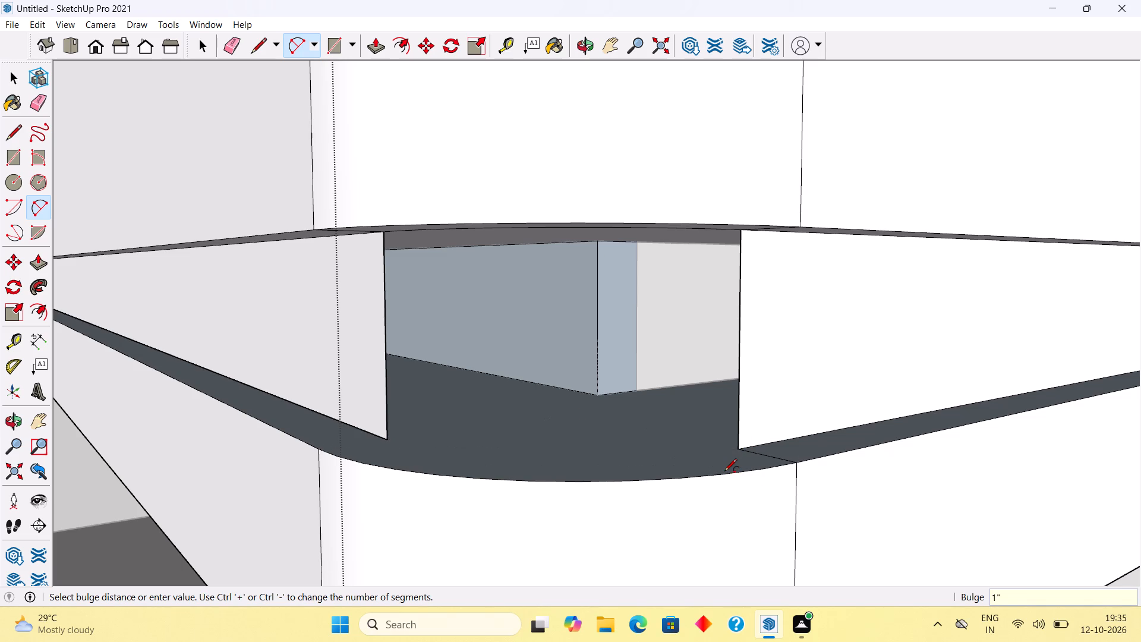
Draw an arc with a 2" bulge between the two grooves' inner corners on the lower ledge.
left_click(385, 440)
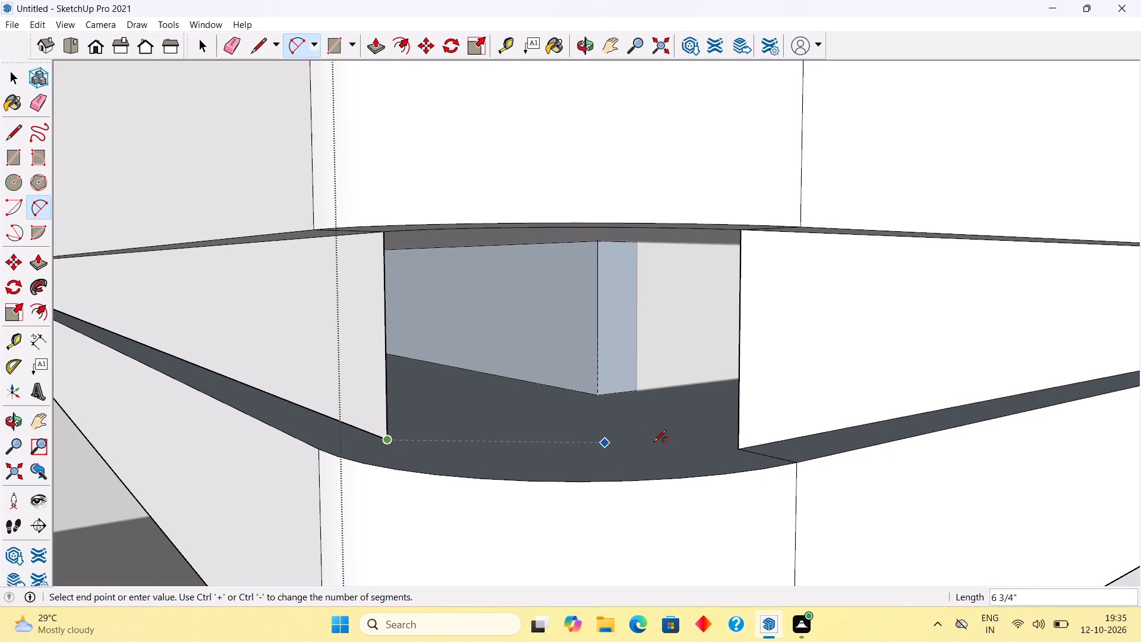
left_click(737, 446)
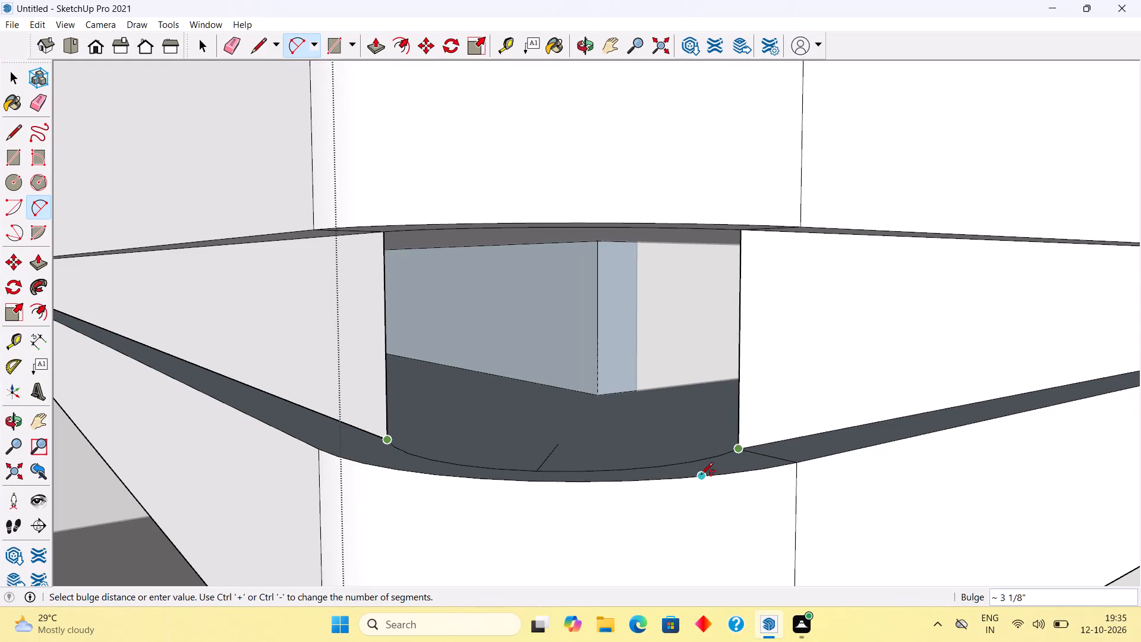
type("2\"")
key("Return")
key("space")
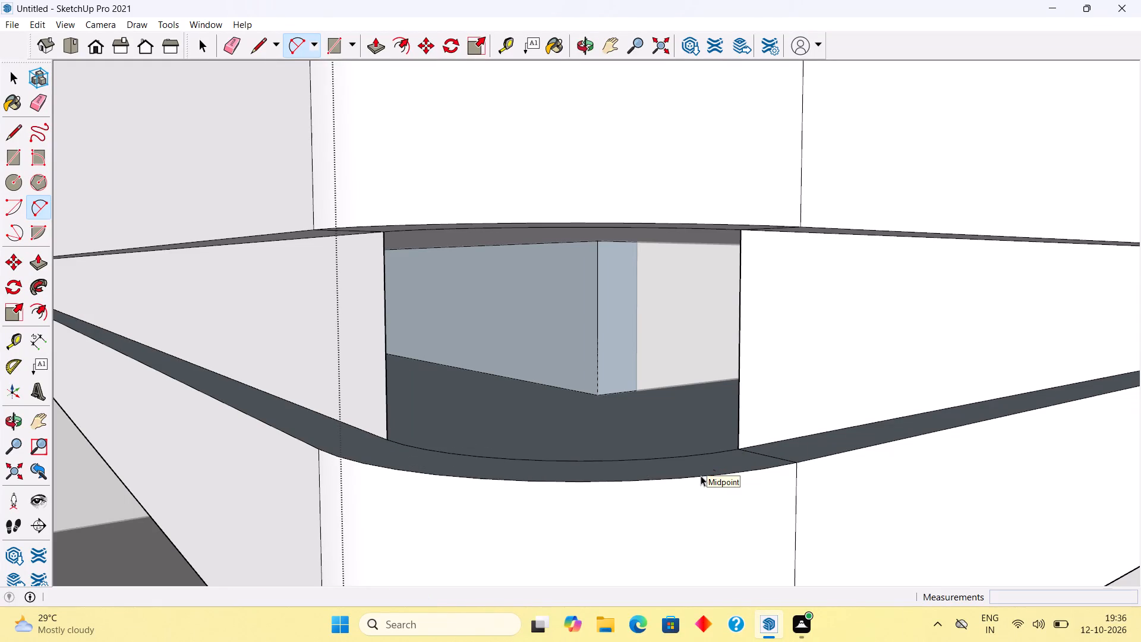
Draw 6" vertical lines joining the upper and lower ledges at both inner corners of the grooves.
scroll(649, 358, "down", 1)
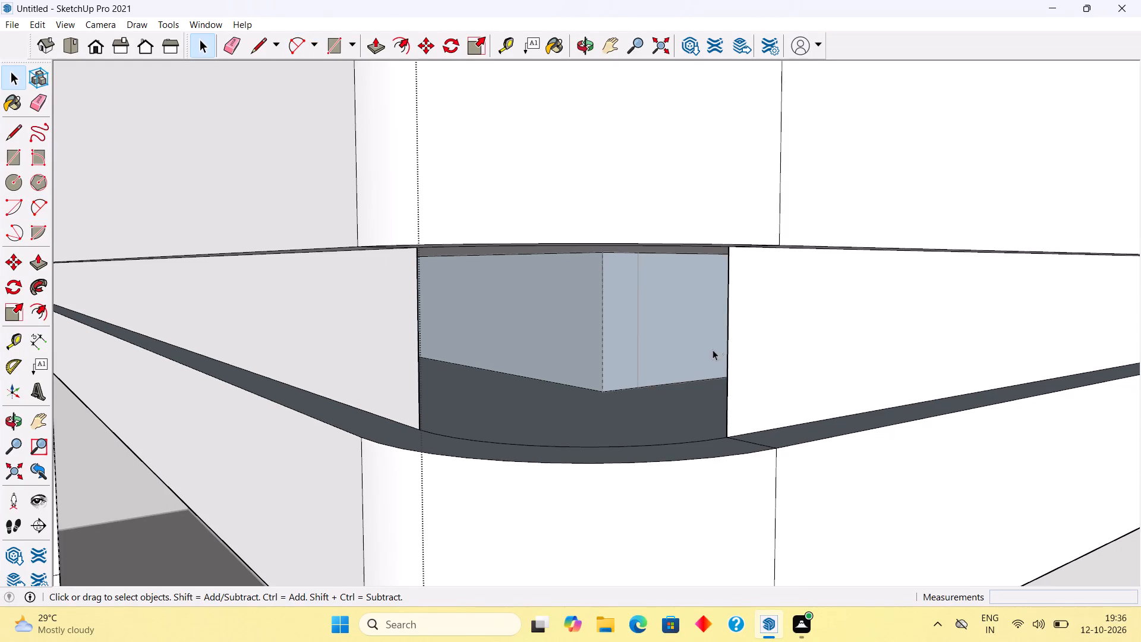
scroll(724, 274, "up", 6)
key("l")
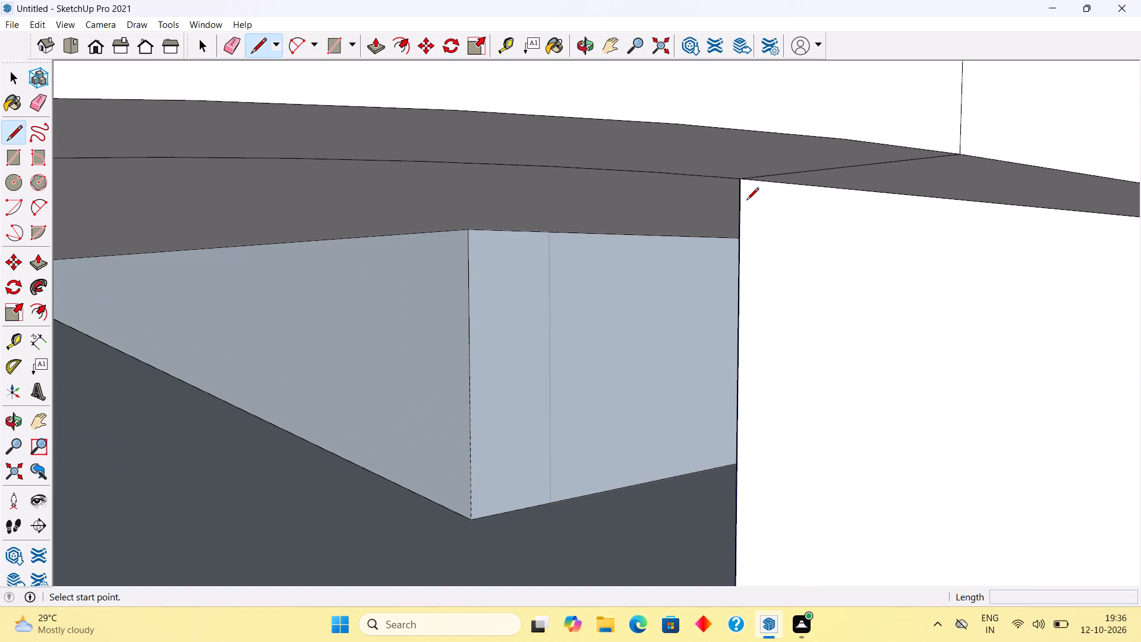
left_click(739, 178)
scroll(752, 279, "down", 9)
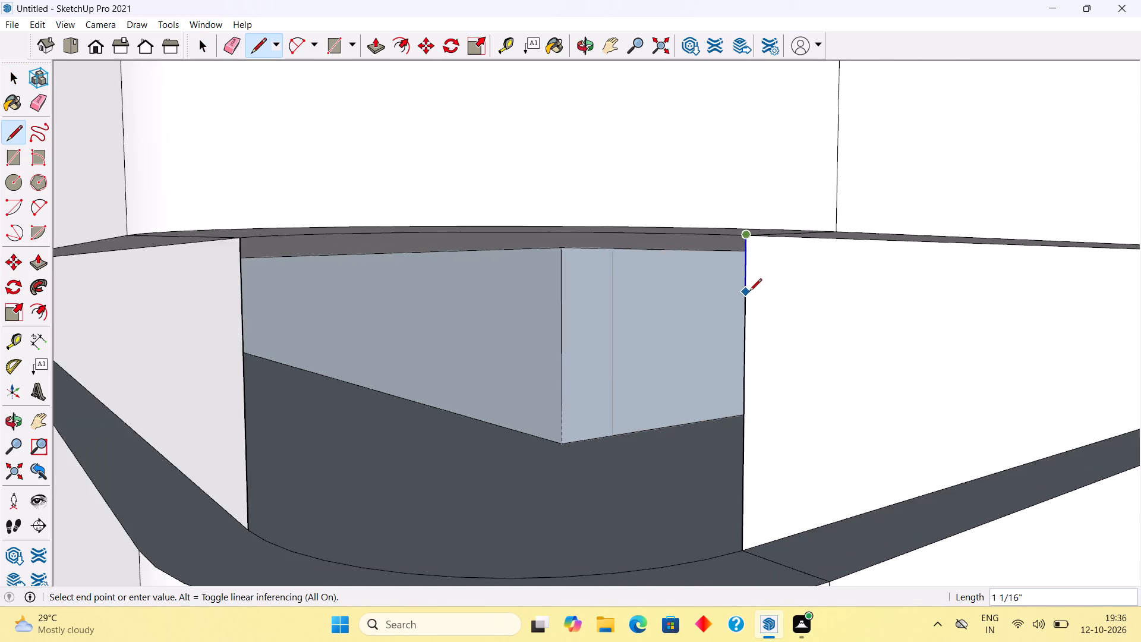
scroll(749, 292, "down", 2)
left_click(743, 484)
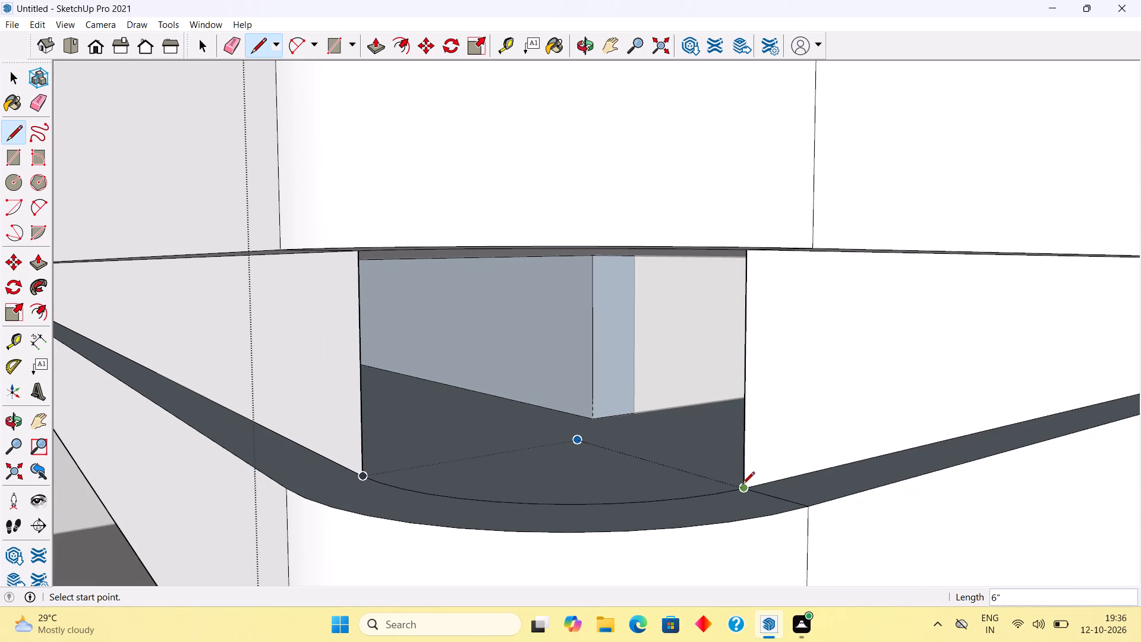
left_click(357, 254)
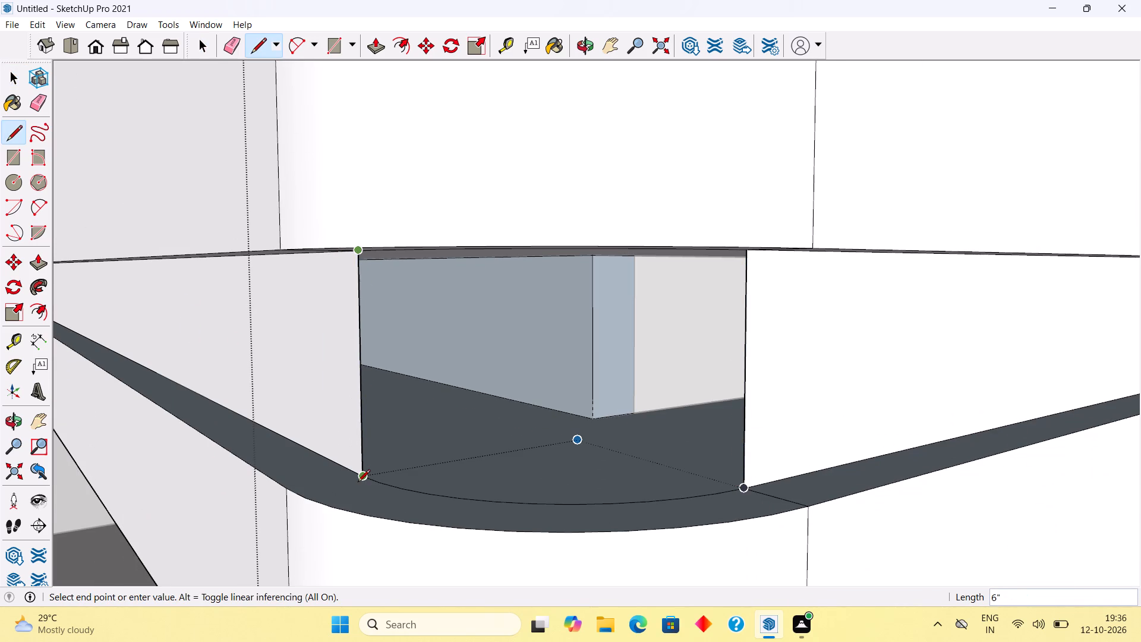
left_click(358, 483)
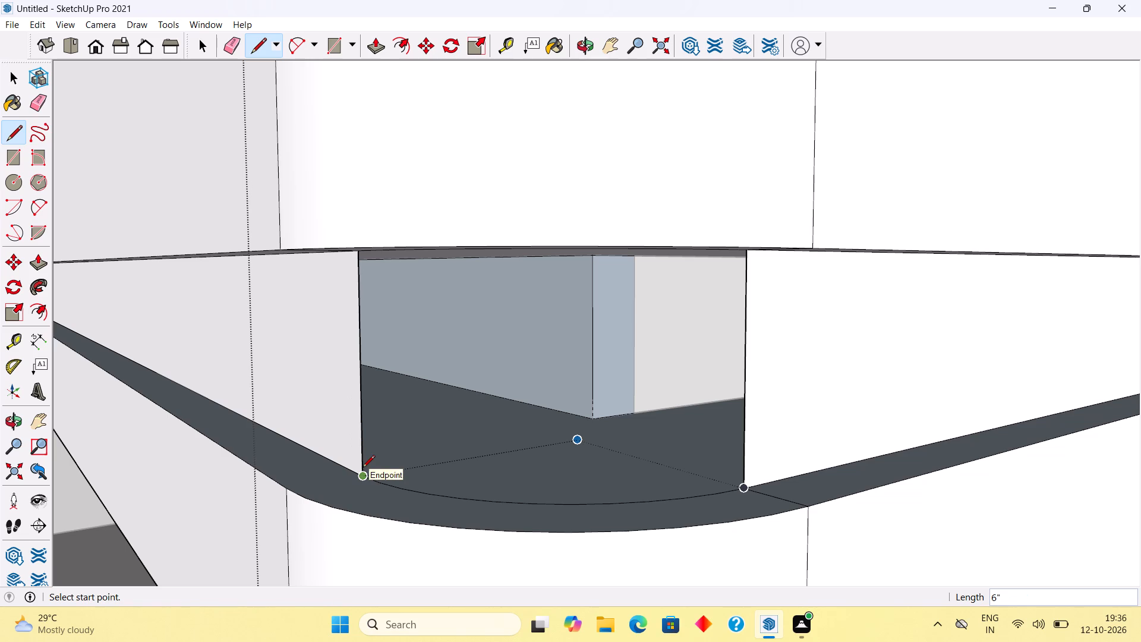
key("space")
Examine the corner recess between the two ledges from both sides, from above and from below.
middle_click_drag(479, 436, 685, 375)
middle_click_drag(771, 392, 815, 408)
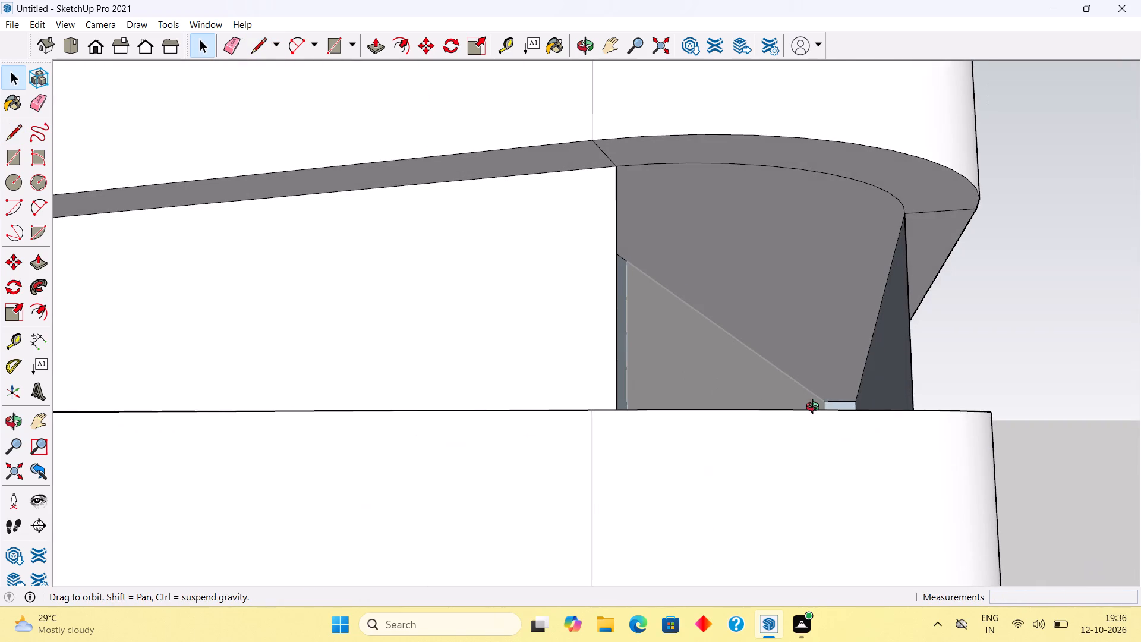
middle_click_drag(815, 408, 834, 358)
scroll(833, 355, "down", 7)
scroll(813, 294, "down", 1)
middle_click_drag(813, 294, 819, 330)
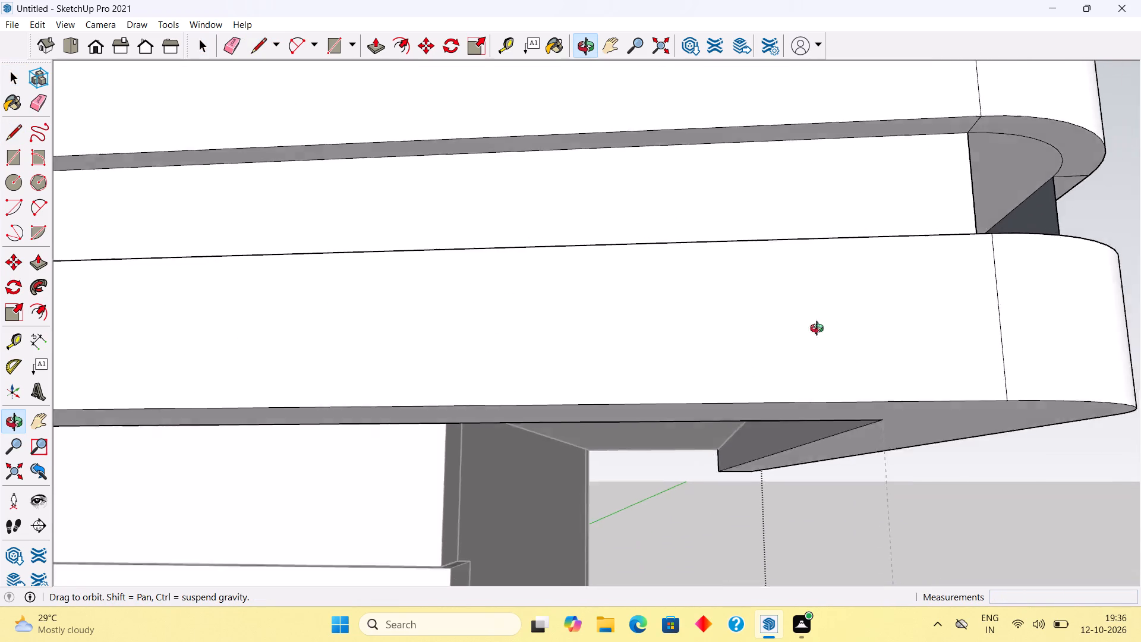
middle_click_drag(819, 330, 931, 424)
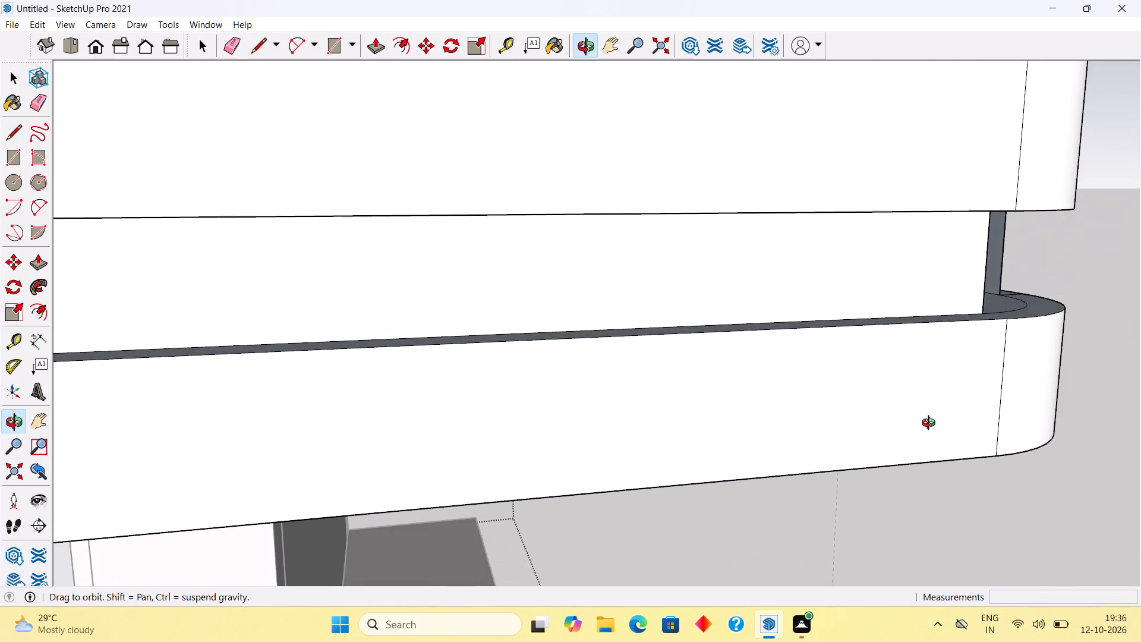
middle_click_drag(931, 424, 639, 385)
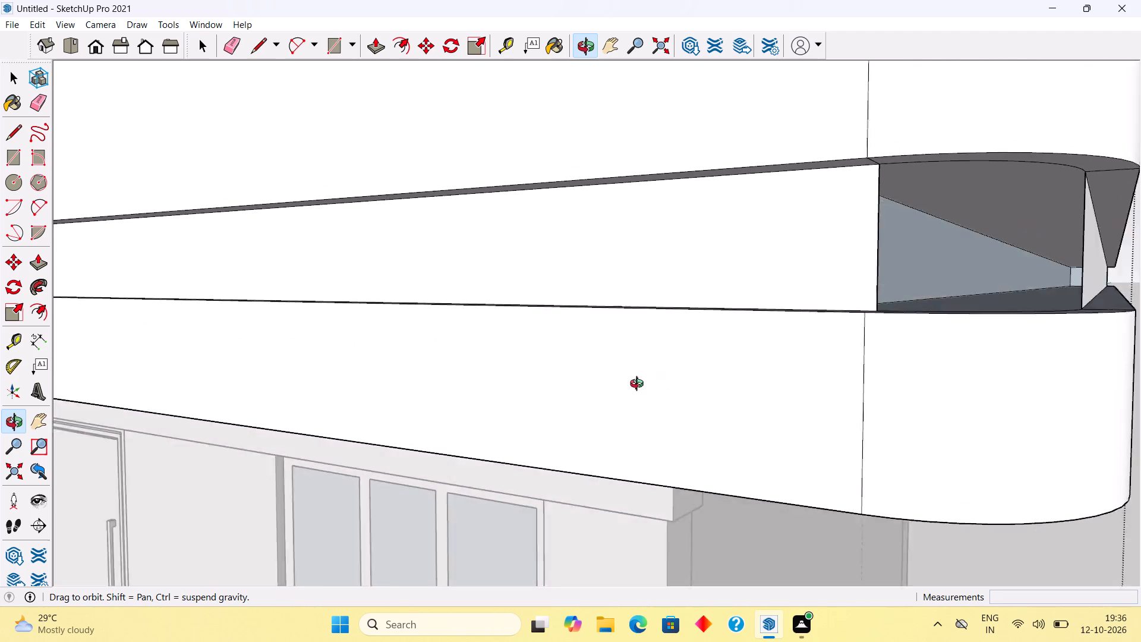
middle_click_drag(639, 385, 653, 401)
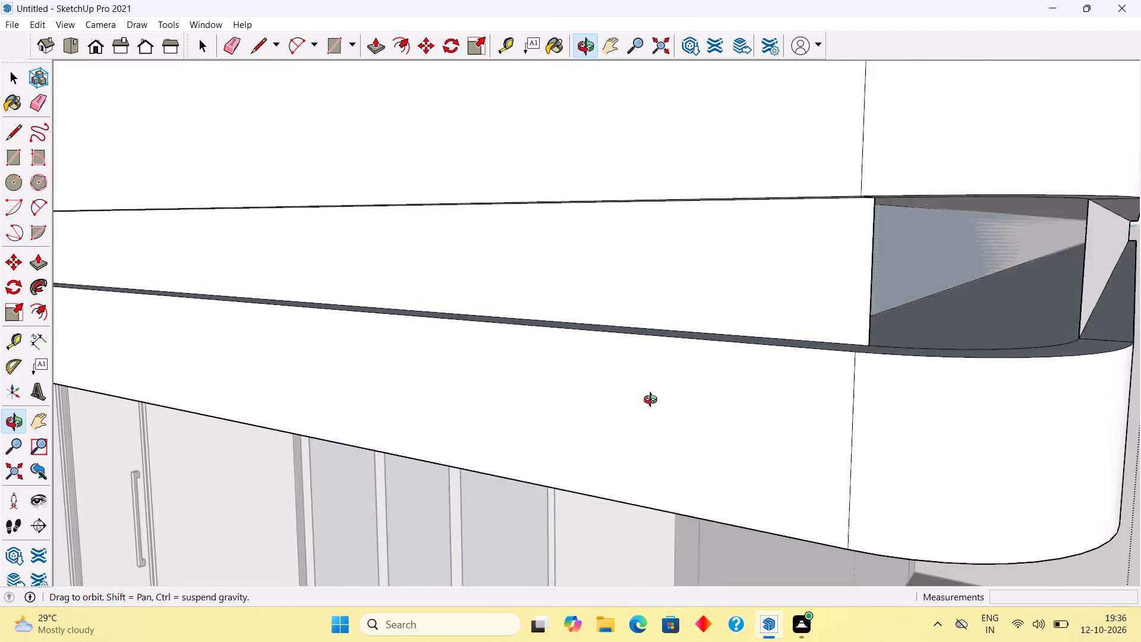
middle_click_drag(653, 401, 398, 390)
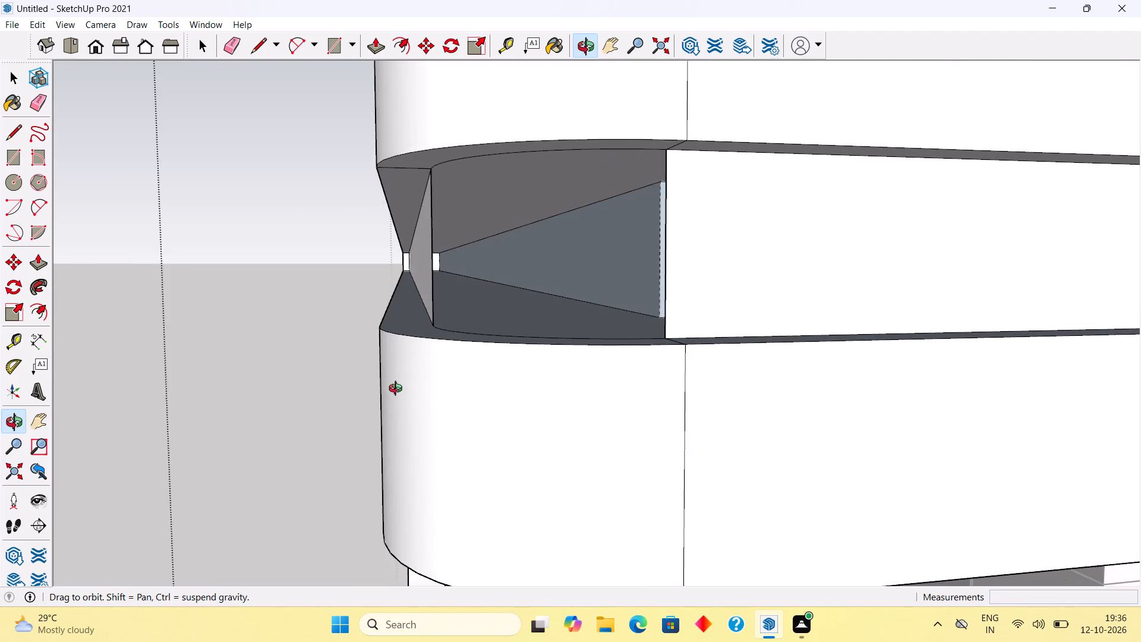
middle_click_drag(398, 390, 468, 394)
Undo the corner arcs, grooves and lower bands, back to the plain rounded upper frame above the slab.
key("ctrl+z")
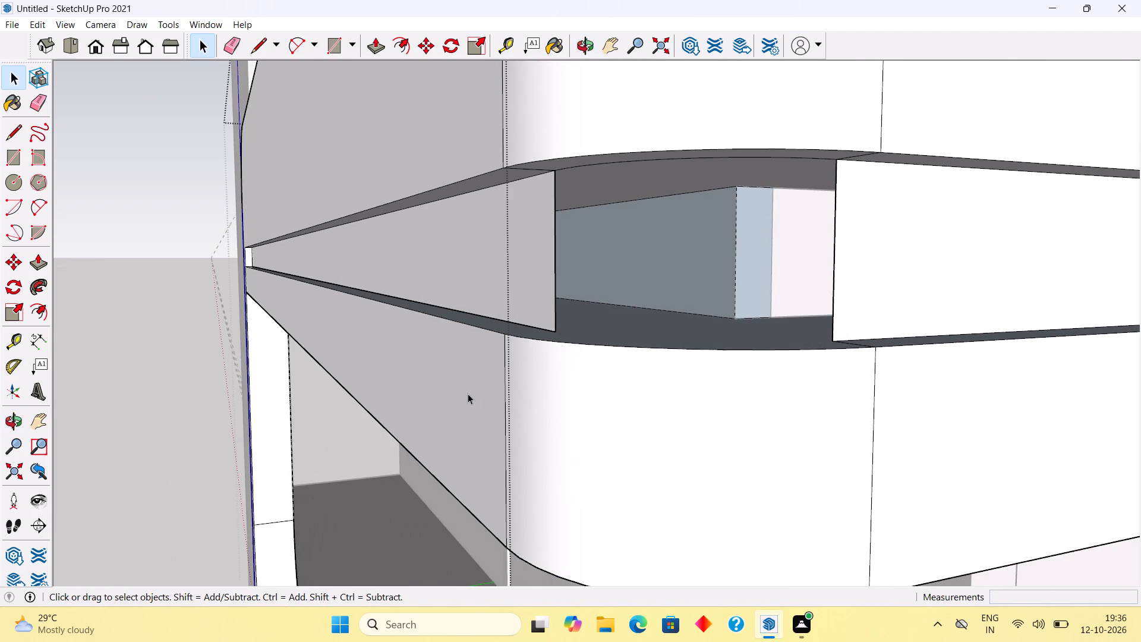
key("ctrl+z")
key("ctrl+z")
key("ctrl+z")
key("ctrl+z")
key("ctrl+z")
key("ctrl+z")
key("ctrl+z")
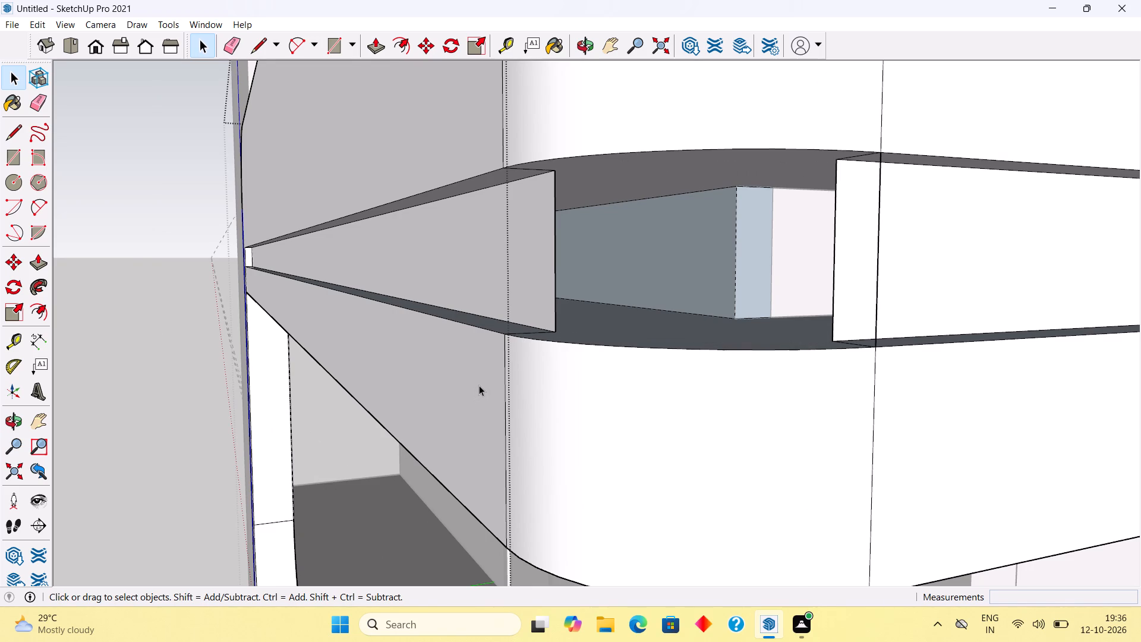
key("ctrl+z")
key("ctrl+z")
key("ctrl+z")
key("ctrl+z")
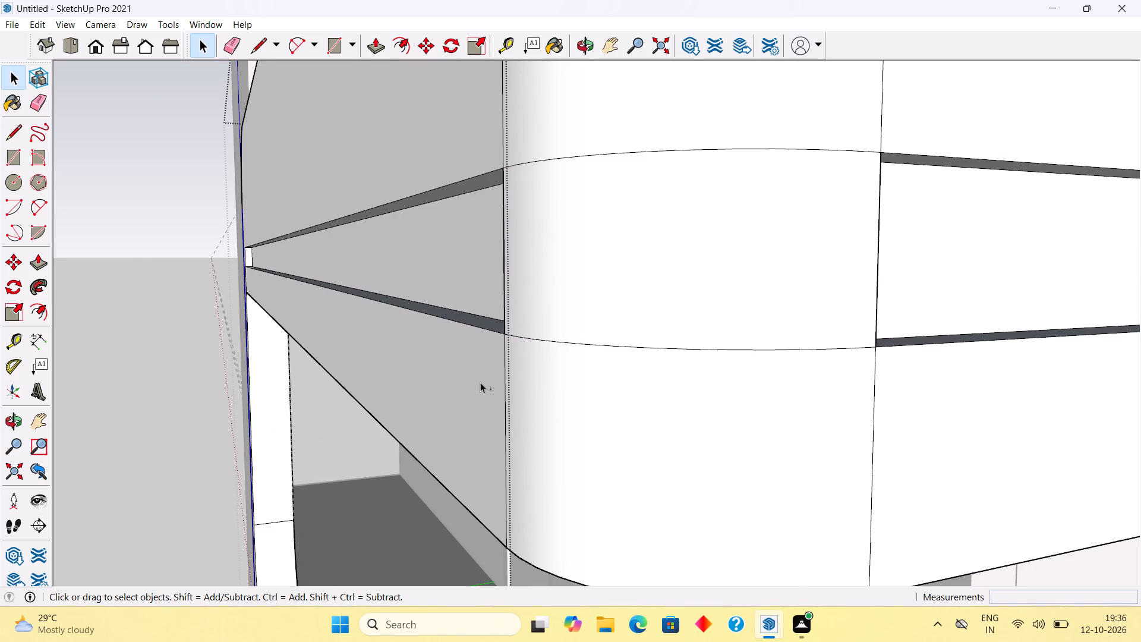
key("ctrl+z")
key("ctrl+z")
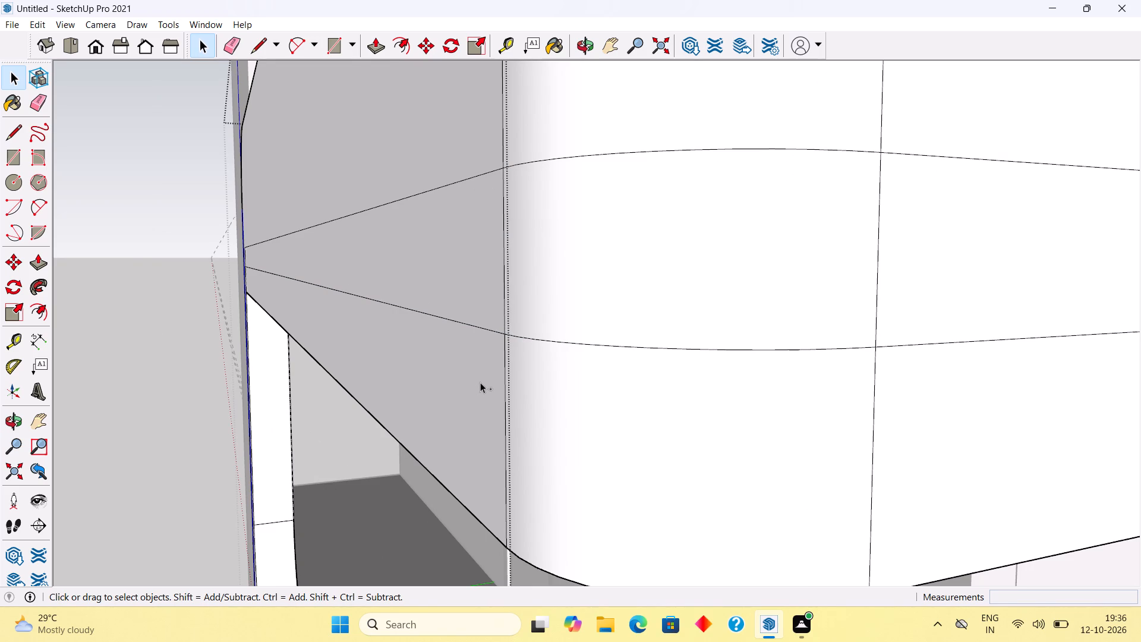
key("ctrl+z")
key("ctrl+z")
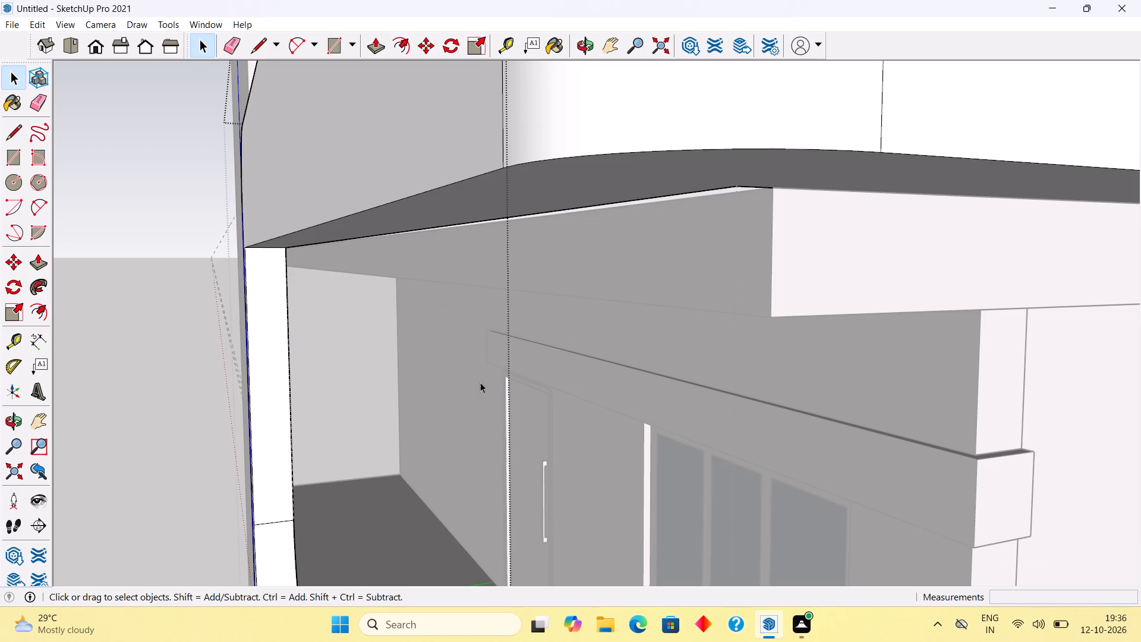
Draw a rectangle about 21' by 6" over the front edge of the roof slab, just beneath the upper frame.
key("space")
scroll(480, 382, "down", 13)
left_click(558, 241)
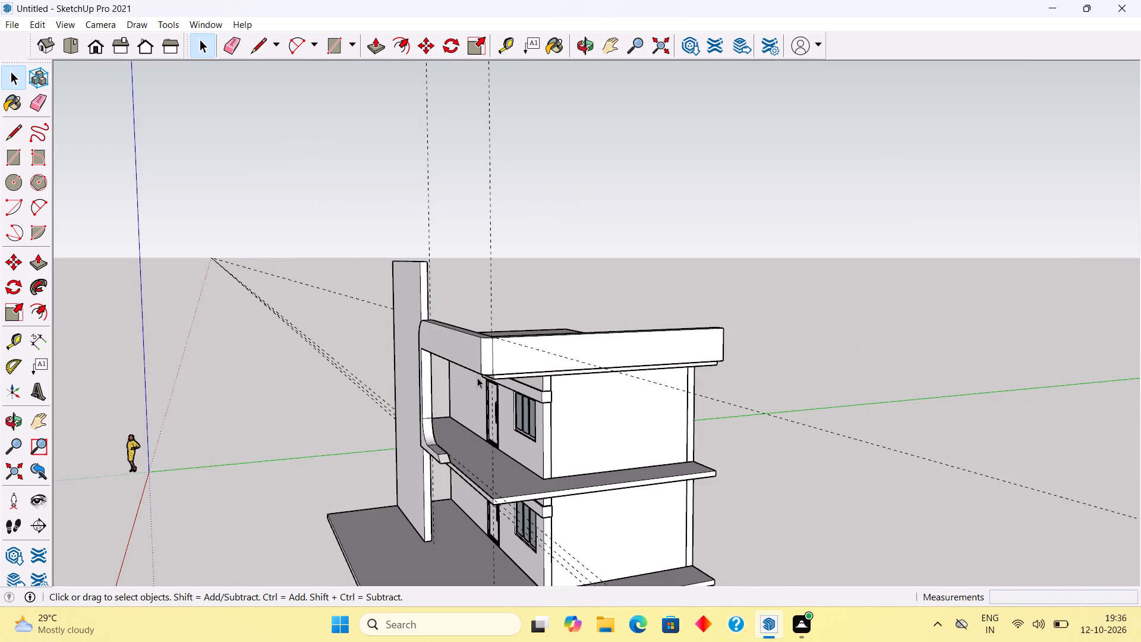
middle_click_drag(527, 353, 834, 290)
scroll(506, 331, "up", 11)
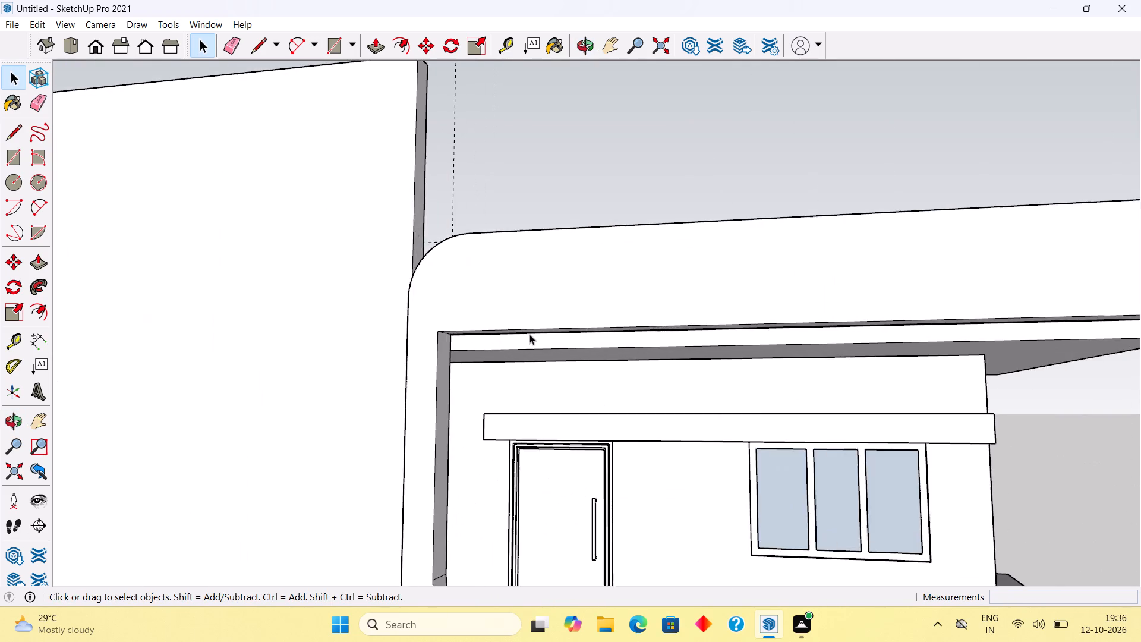
scroll(529, 334, "up", 2)
middle_click_drag(524, 303, 516, 251)
scroll(408, 304, "up", 5)
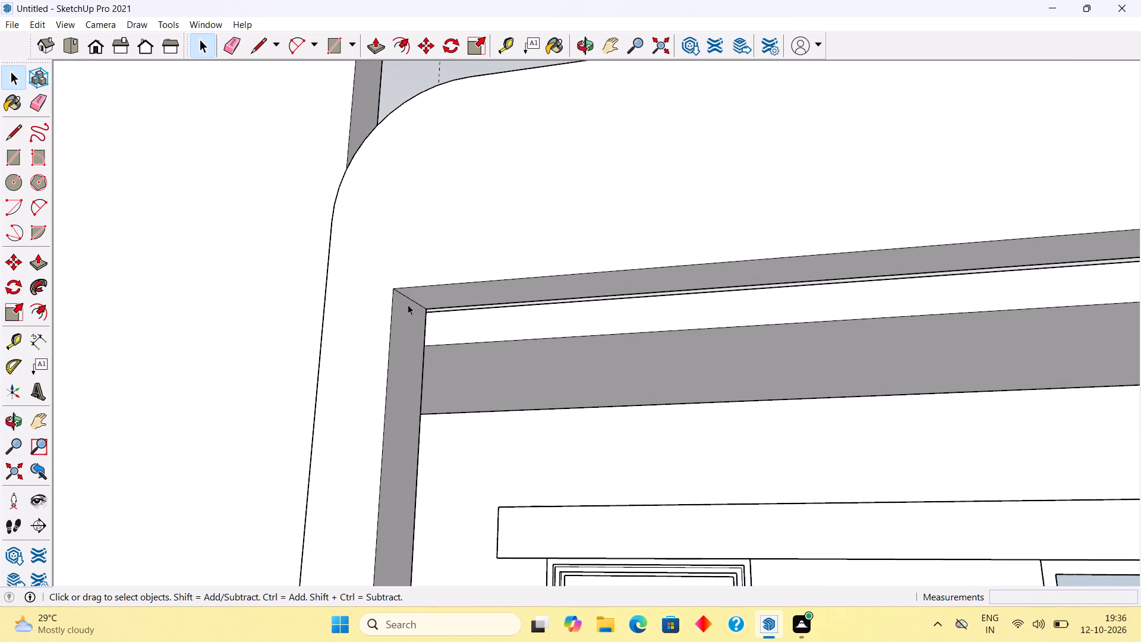
key("r")
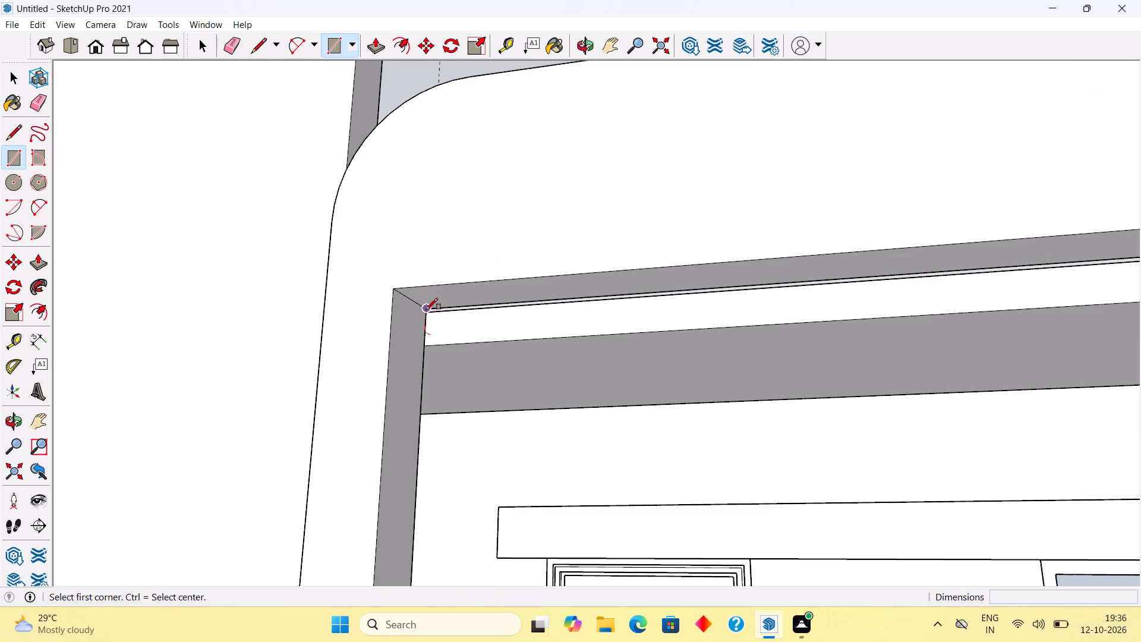
left_click(426, 310)
scroll(474, 324, "down", 15)
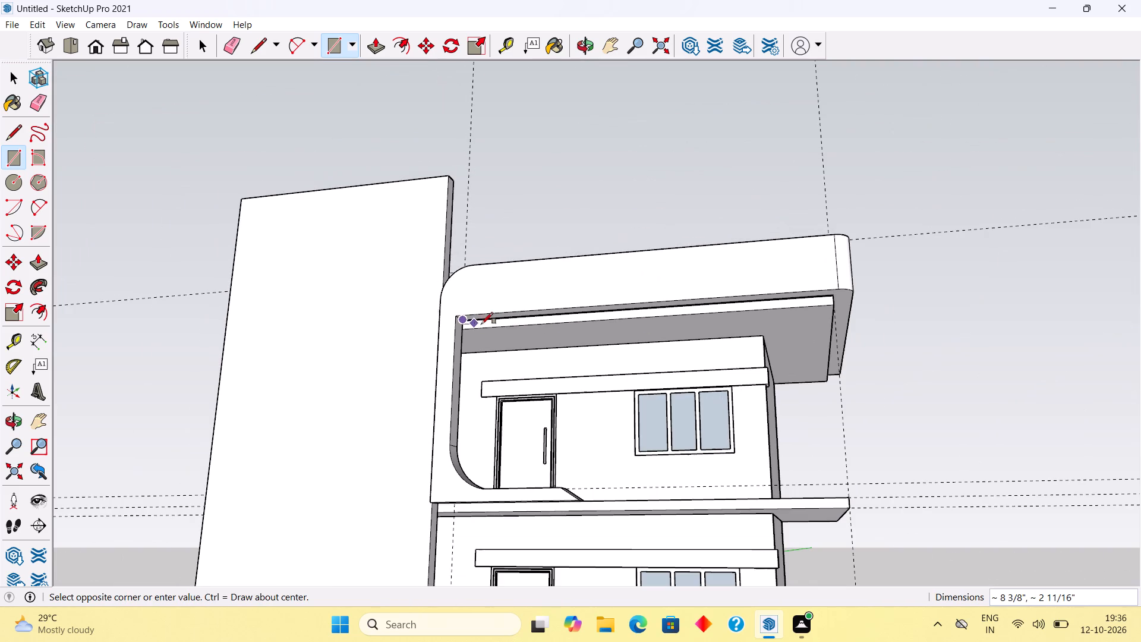
scroll(821, 304, "up", 2)
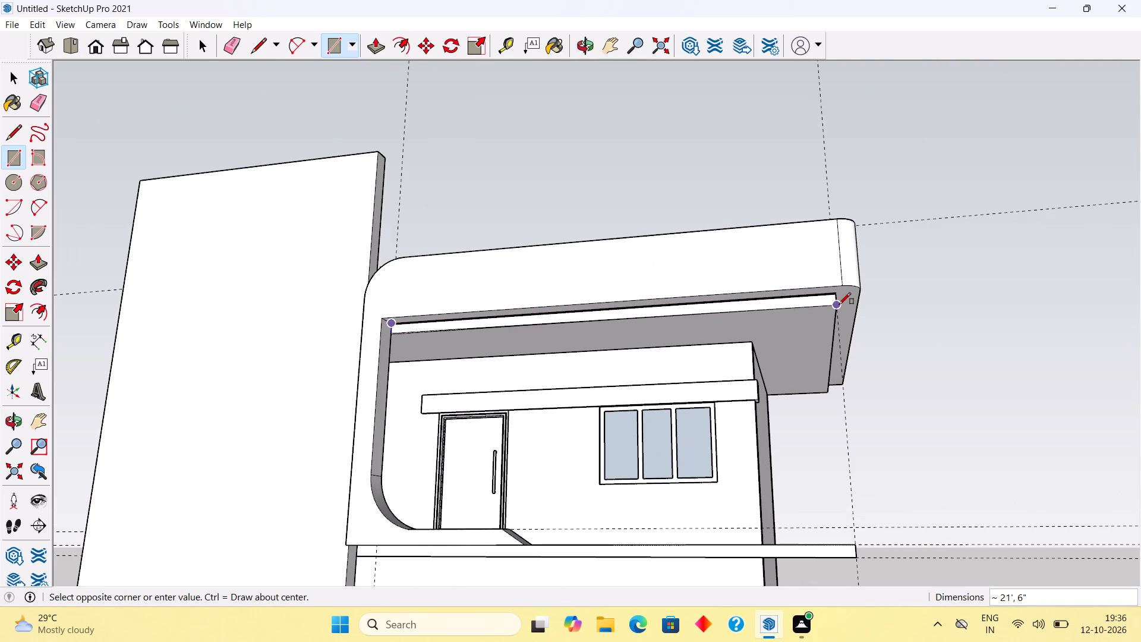
left_click(839, 304)
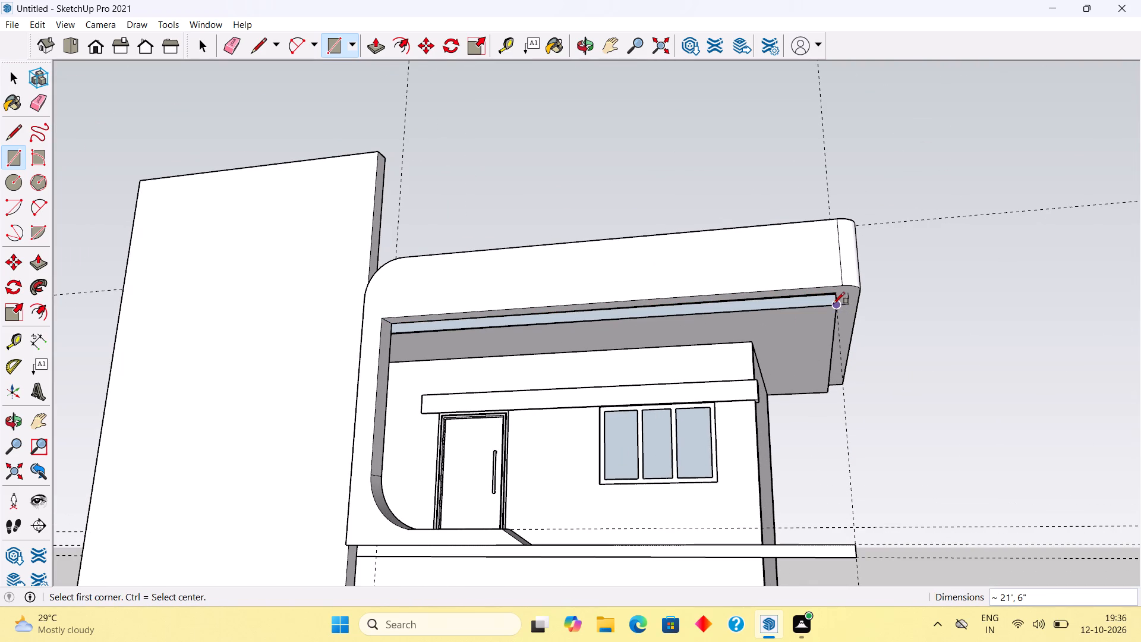
key("space")
Push/Pull the new rectangle on the slab's front edge outward by 9".
key("p")
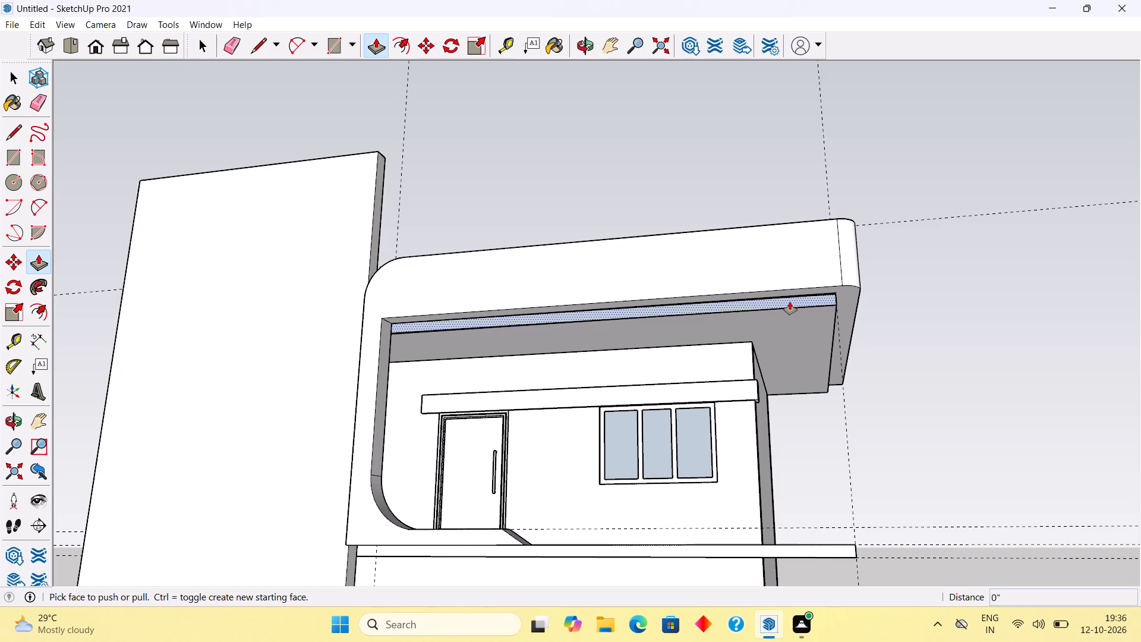
left_click(790, 302)
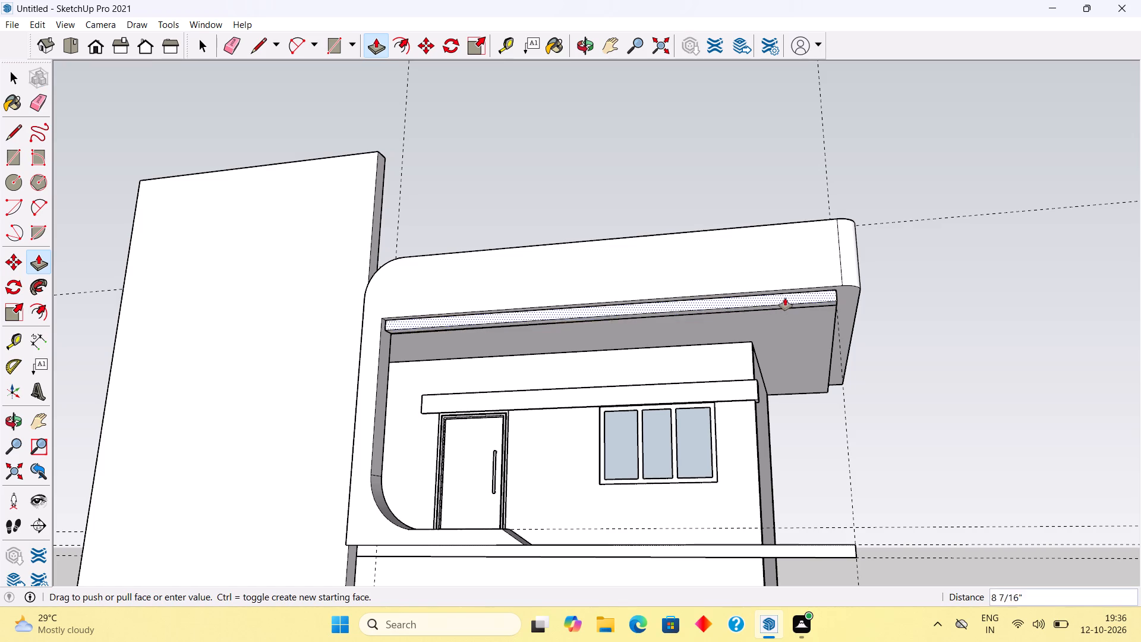
scroll(782, 298, "up", 2)
middle_click_drag(783, 298, 777, 383)
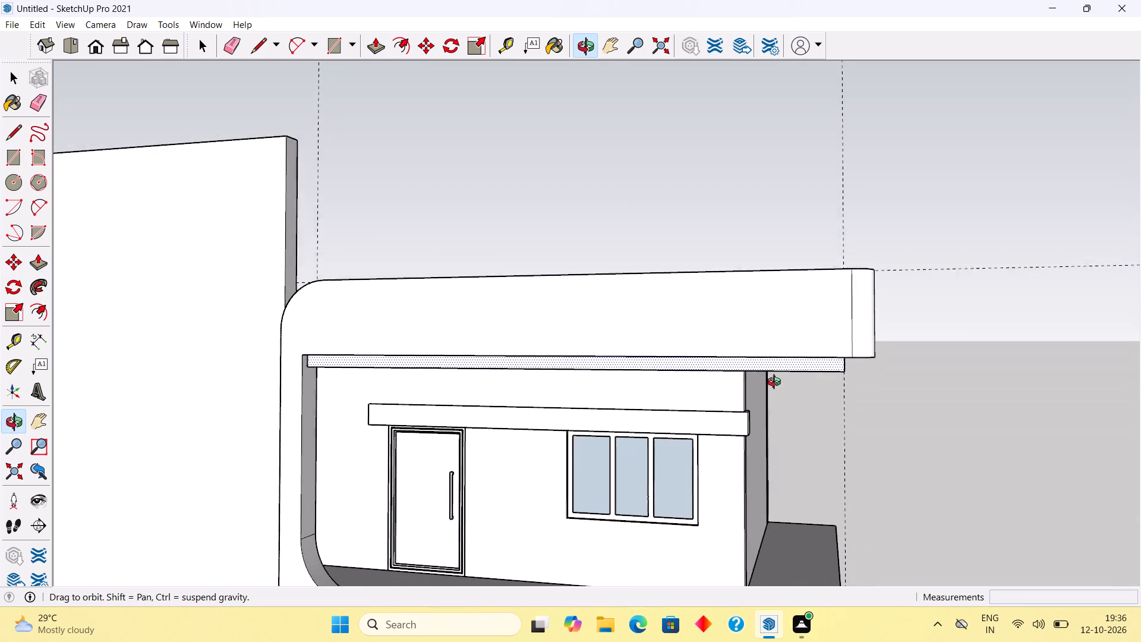
middle_click_drag(777, 383, 777, 386)
scroll(778, 385, "up", 7)
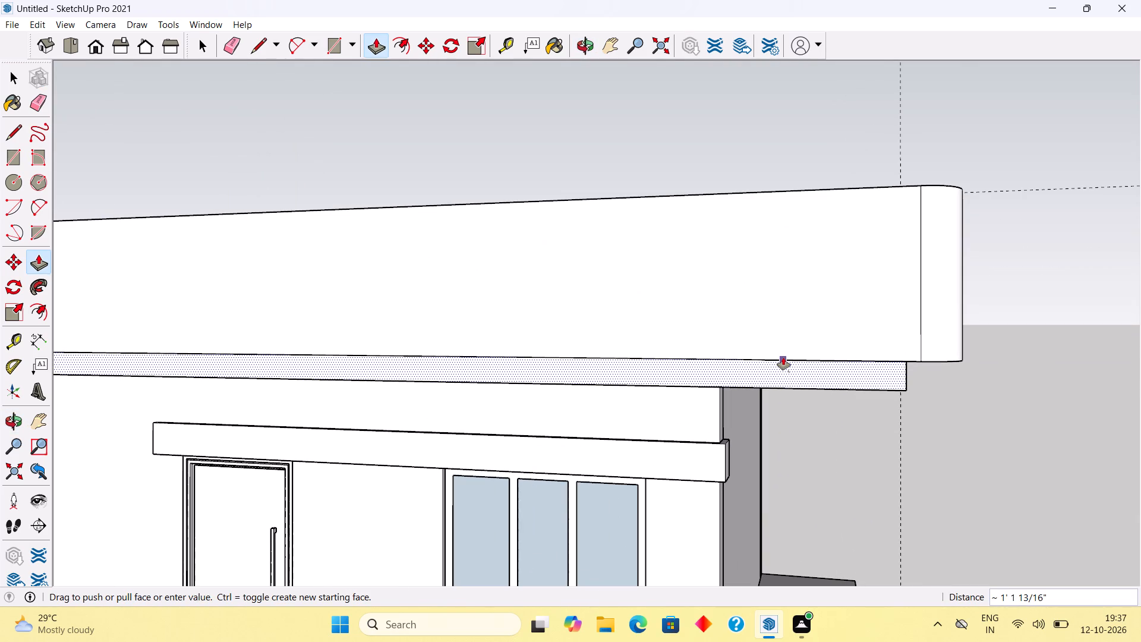
scroll(783, 357, "up", 9)
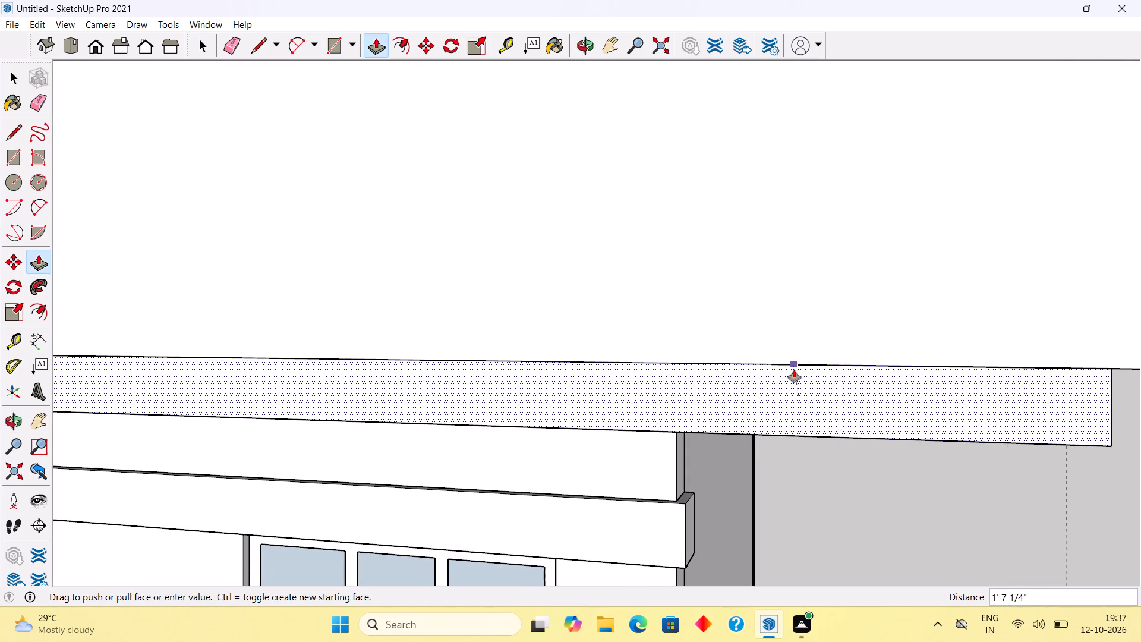
middle_click_drag(793, 370, 431, 324)
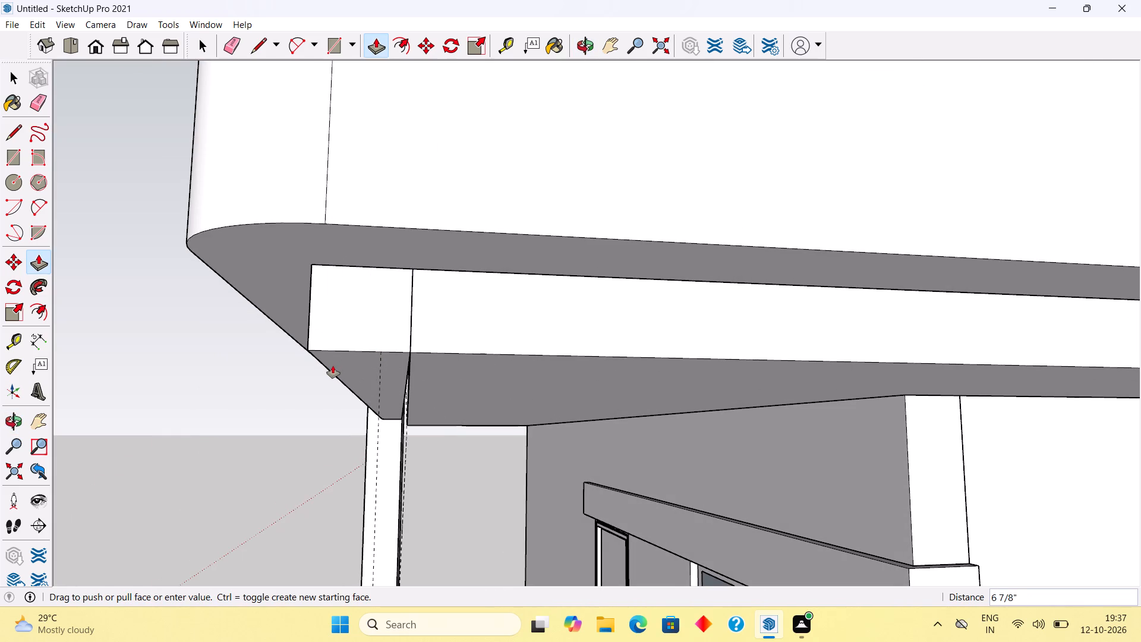
type("9\"")
key("Return")
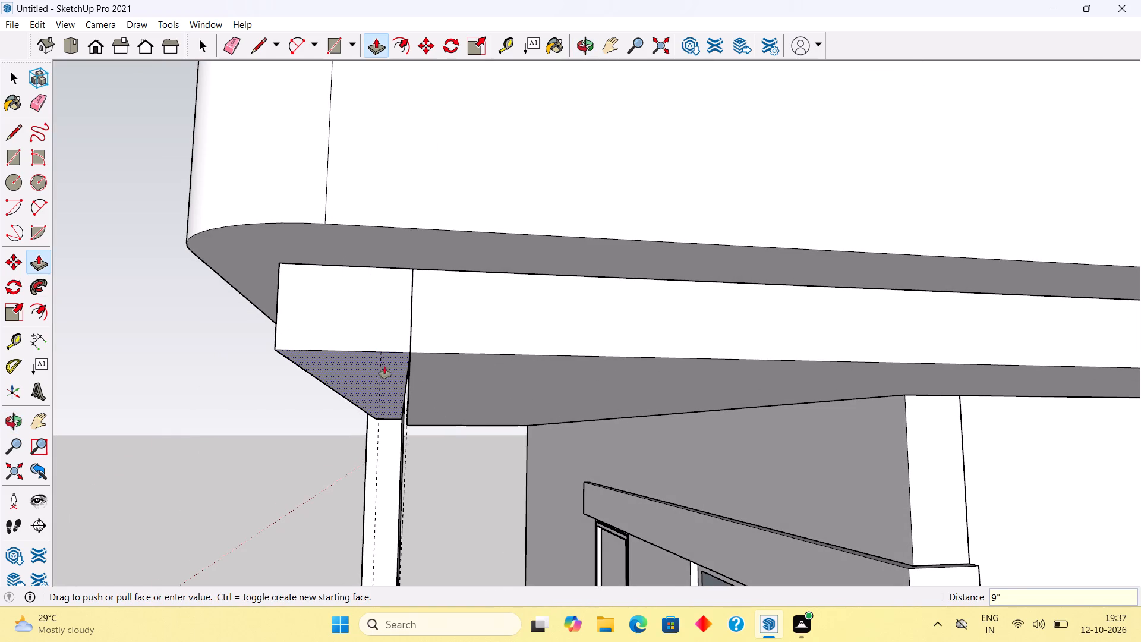
Examine the extruded front strip beneath the upper frame, at the rounded corner and at its opposite end.
middle_click_drag(461, 294, 496, 148)
scroll(478, 147, "down", 4)
scroll(301, 337, "down", 1)
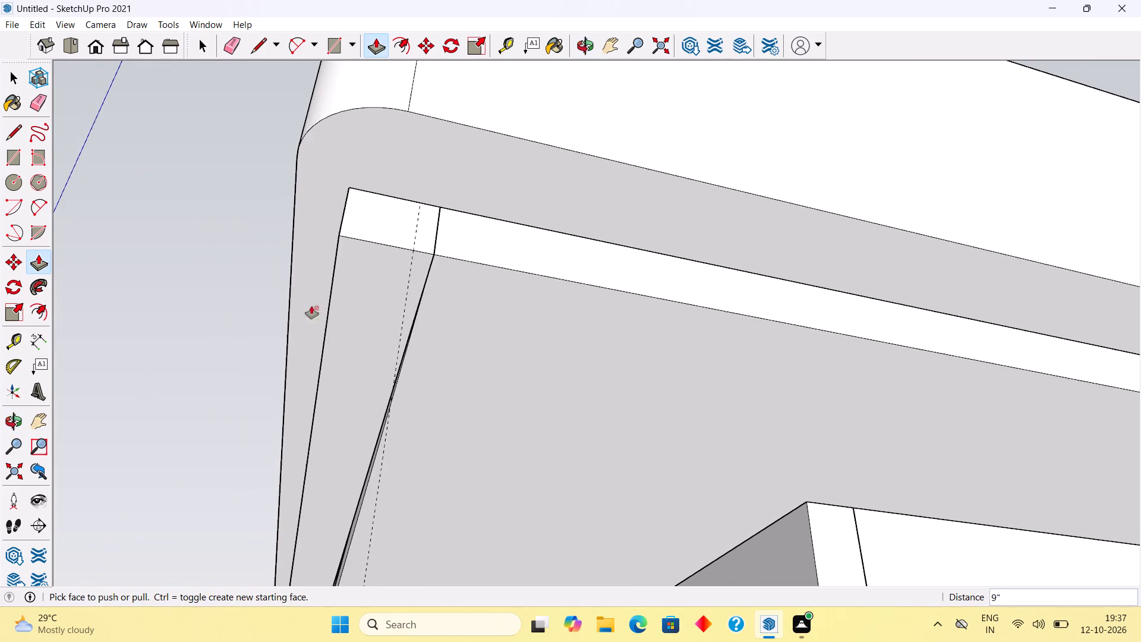
middle_click_drag(321, 291, 606, 282)
scroll(606, 276, "down", 4)
scroll(471, 359, "down", 6)
scroll(181, 308, "down", 3)
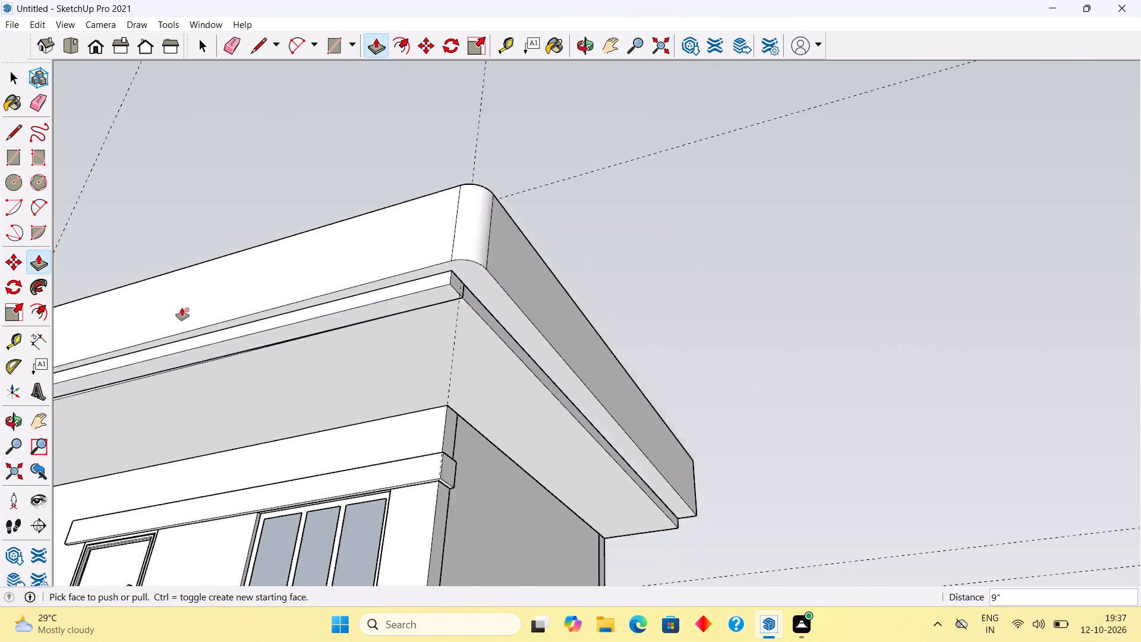
scroll(182, 308, "down", 15)
scroll(74, 344, "up", 18)
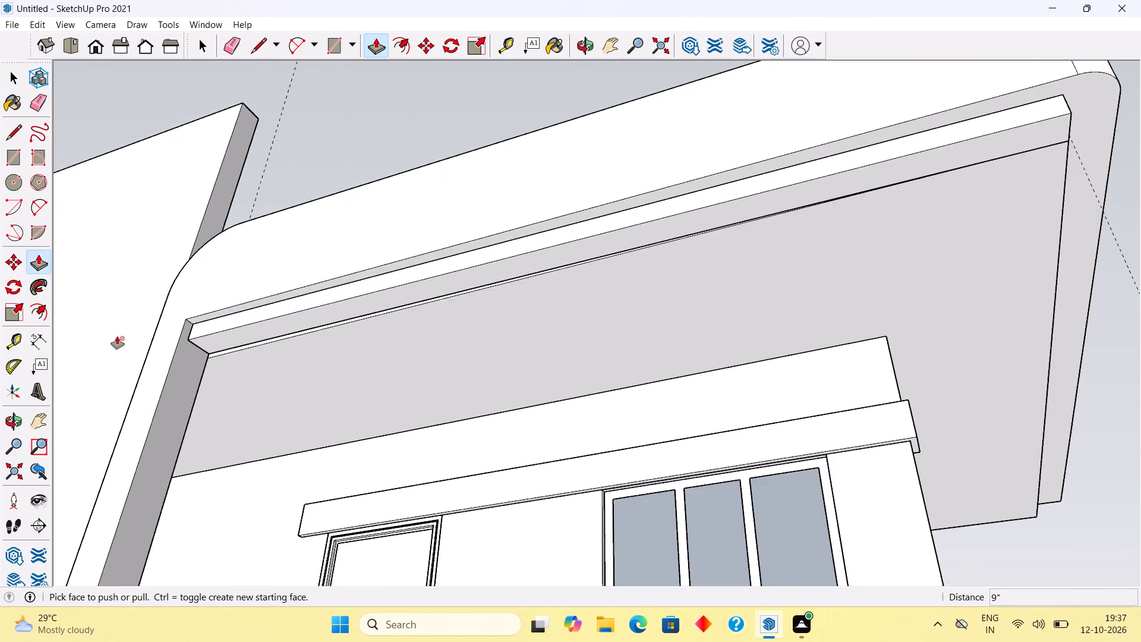
Examine the extruded front strip beneath the upper frame from below and outside, at both of its ends.
scroll(117, 336, "up", 8)
middle_click_drag(247, 311, 522, 391)
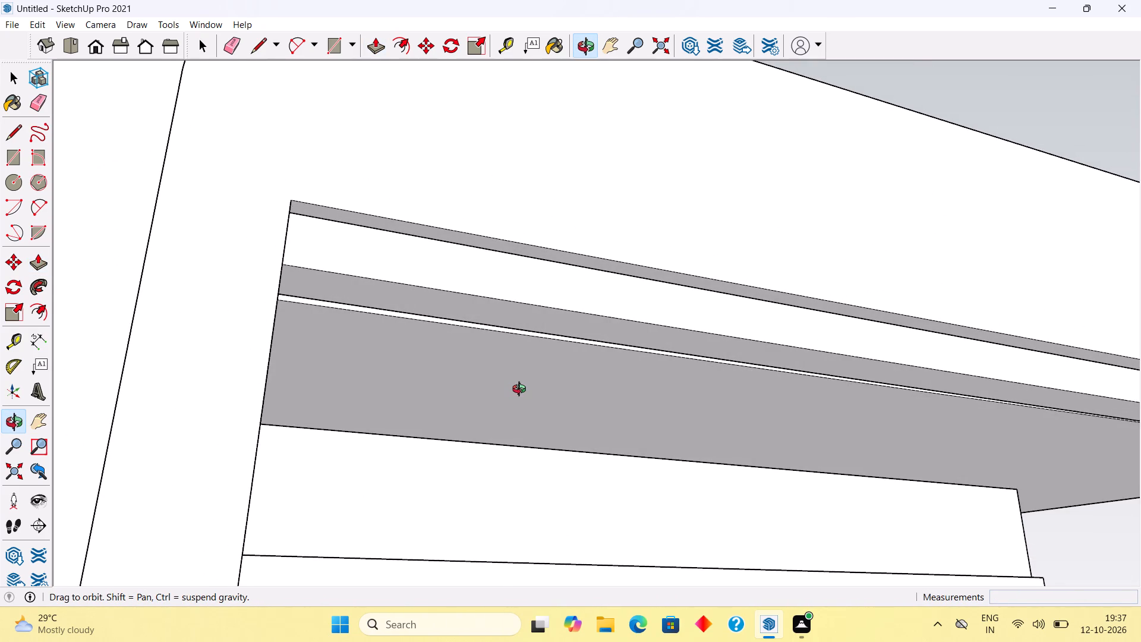
middle_click_drag(522, 391, 186, 264)
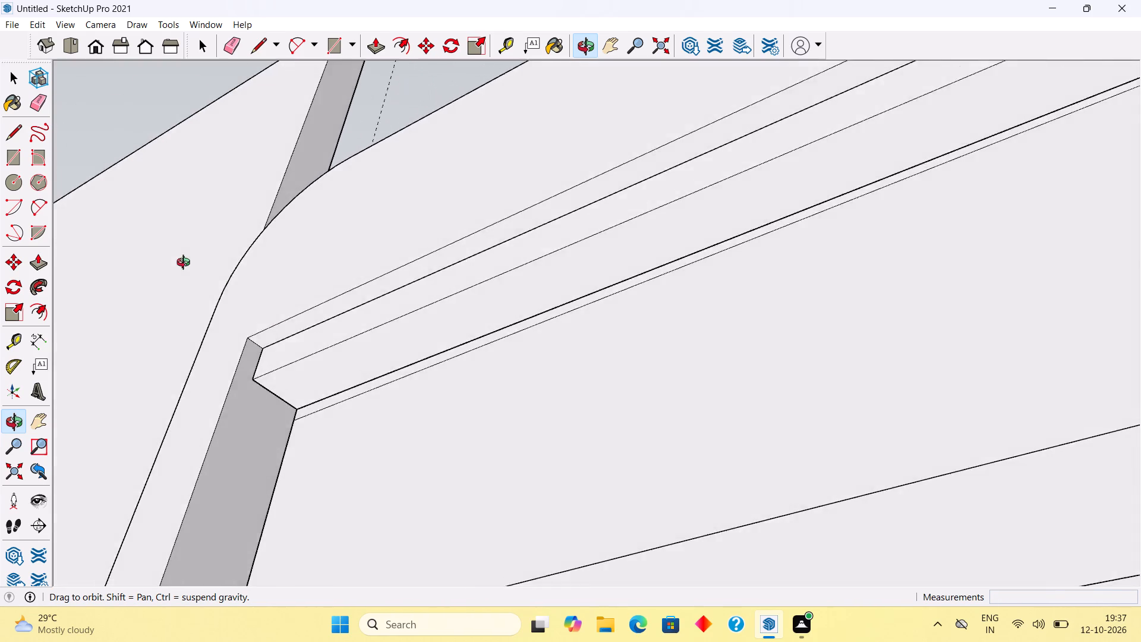
middle_click_drag(186, 264, 590, 411)
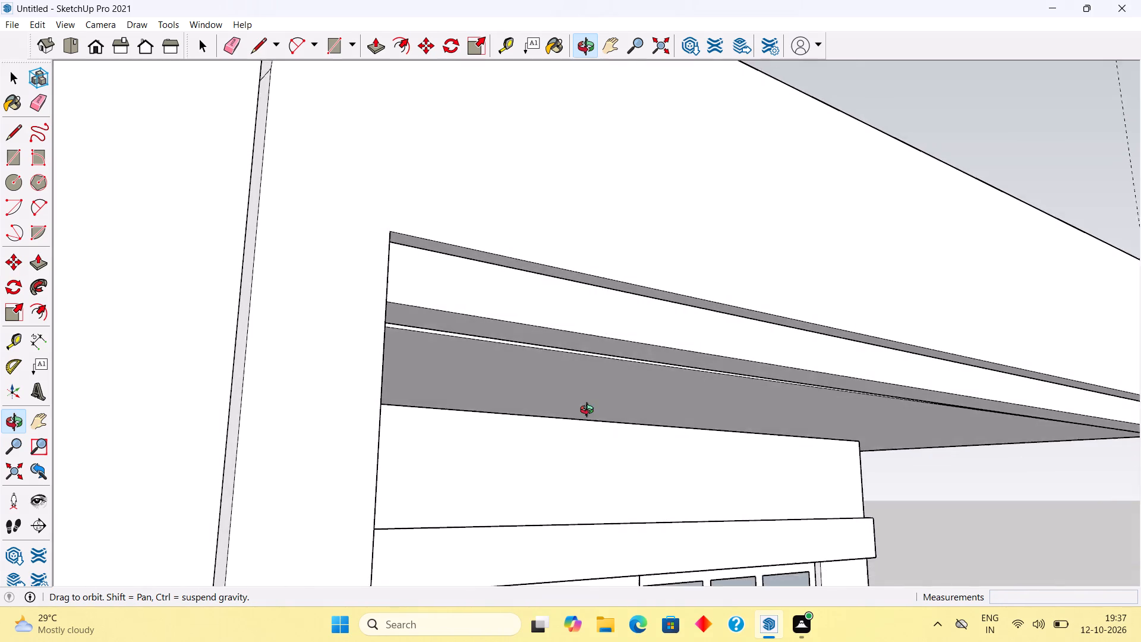
middle_click_drag(590, 411, 572, 392)
scroll(572, 392, "down", 10)
middle_click_drag(629, 369, 260, 426)
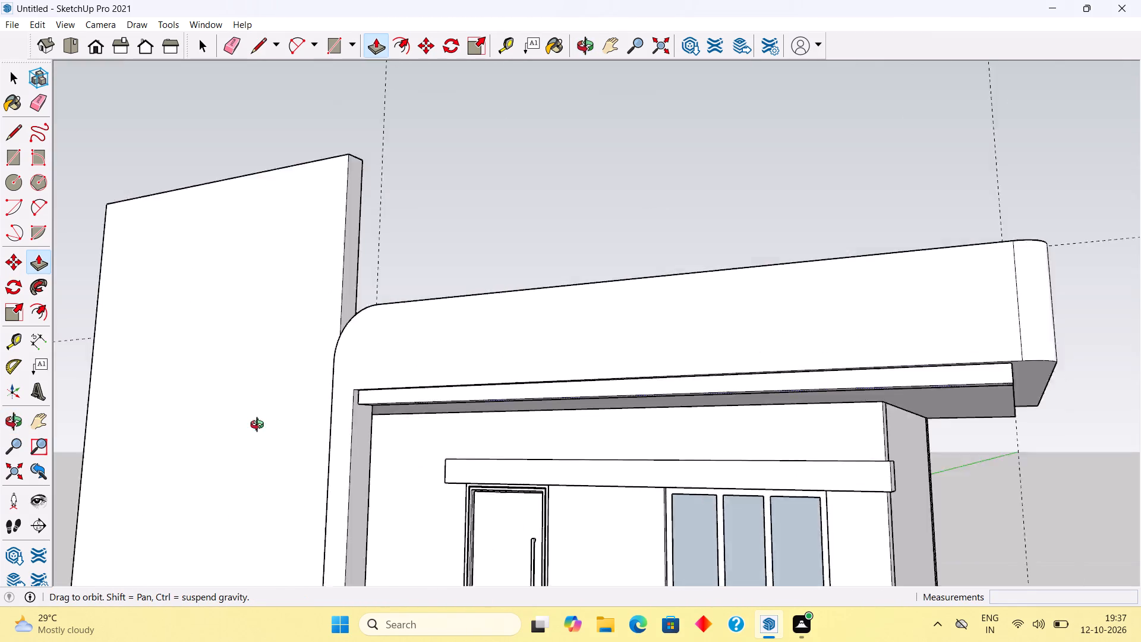
middle_click_drag(260, 426, 160, 489)
middle_click_drag(1140, 361, 1002, 586)
middle_click_drag(954, 498, 890, 493)
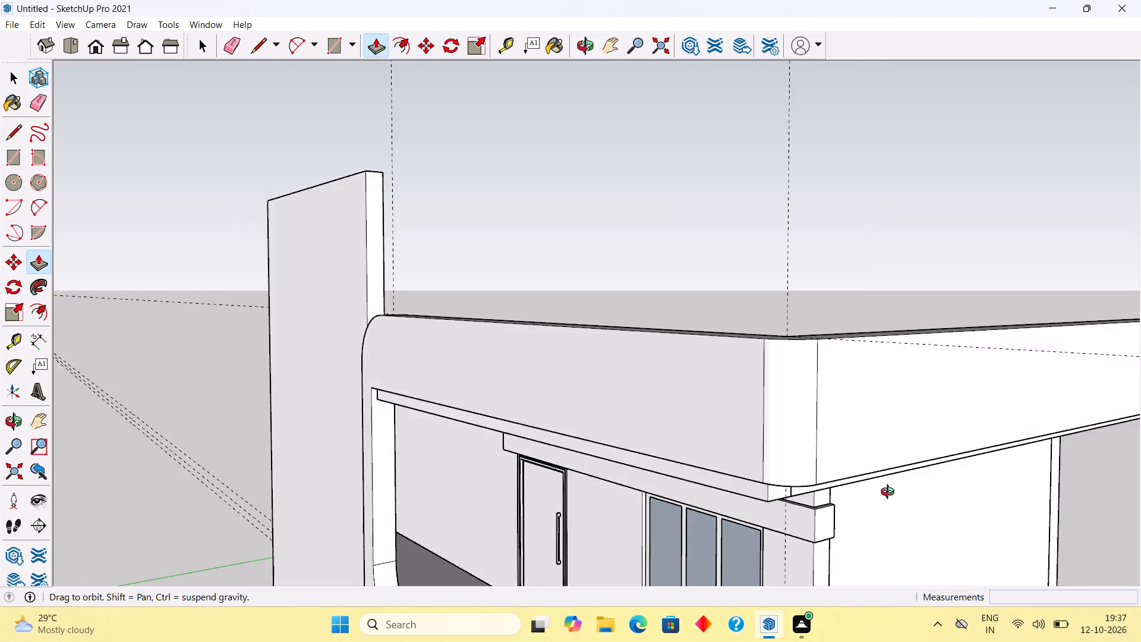
middle_click_drag(890, 493, 909, 473)
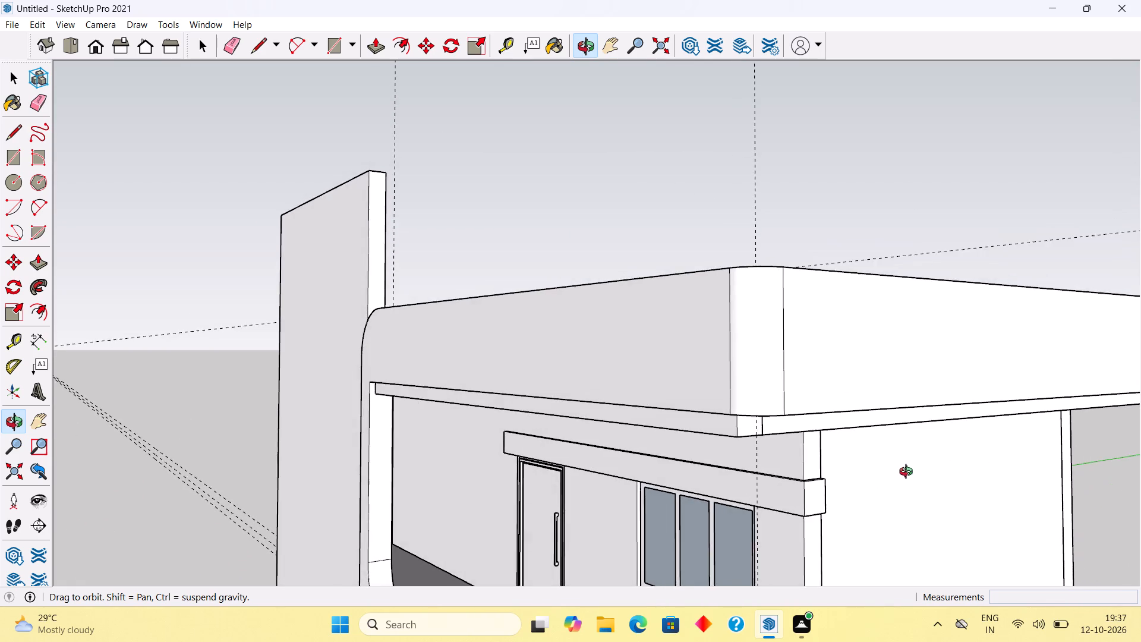
middle_click_drag(909, 473, 901, 448)
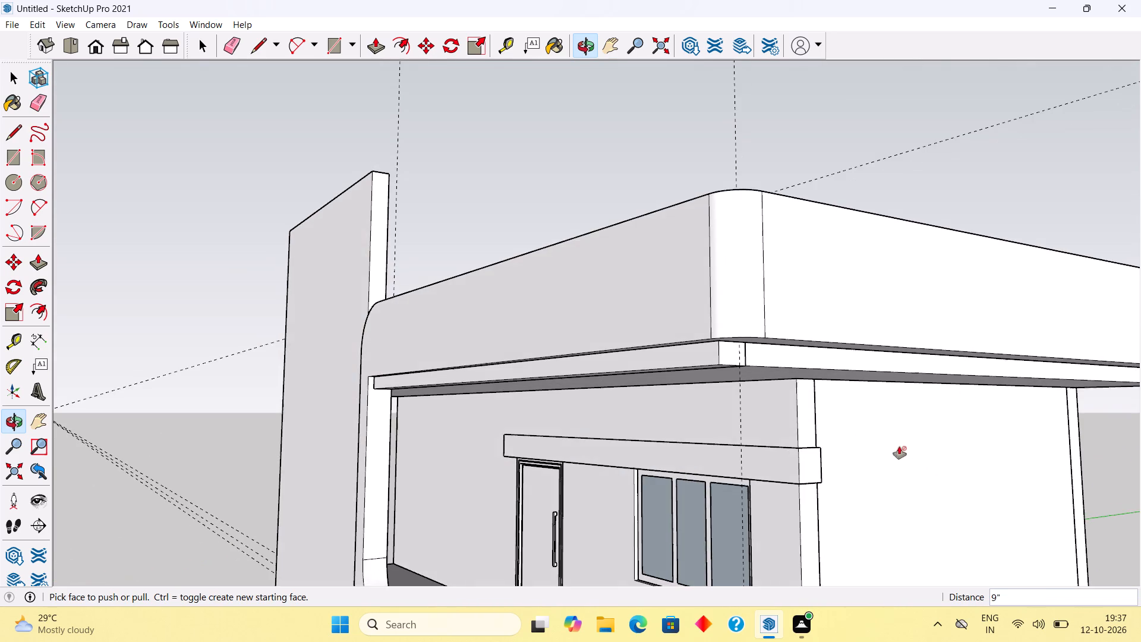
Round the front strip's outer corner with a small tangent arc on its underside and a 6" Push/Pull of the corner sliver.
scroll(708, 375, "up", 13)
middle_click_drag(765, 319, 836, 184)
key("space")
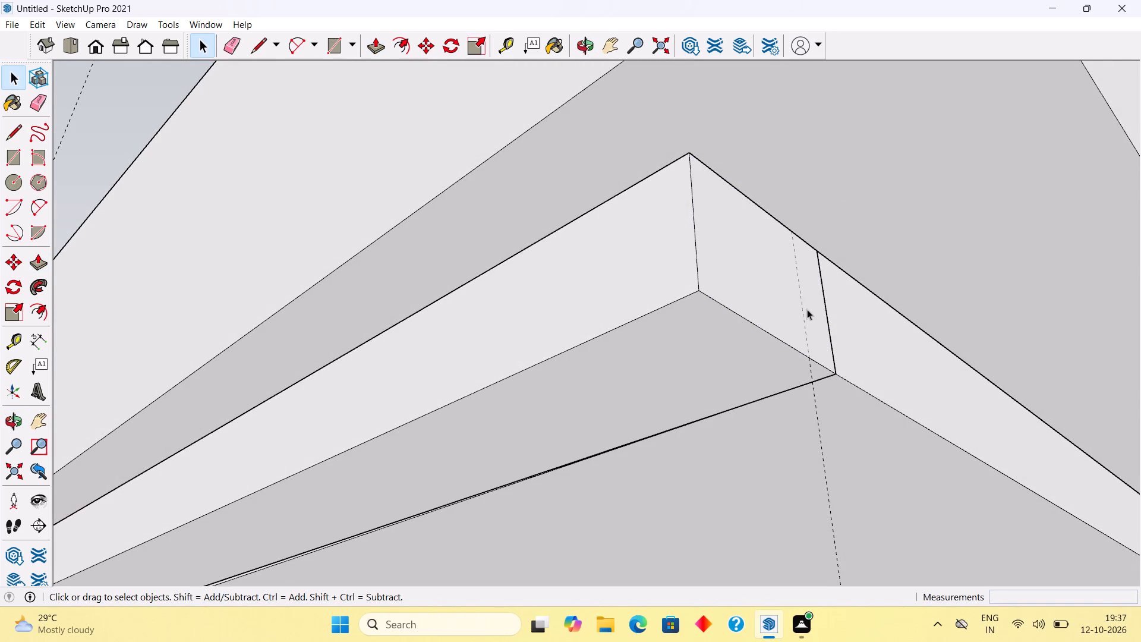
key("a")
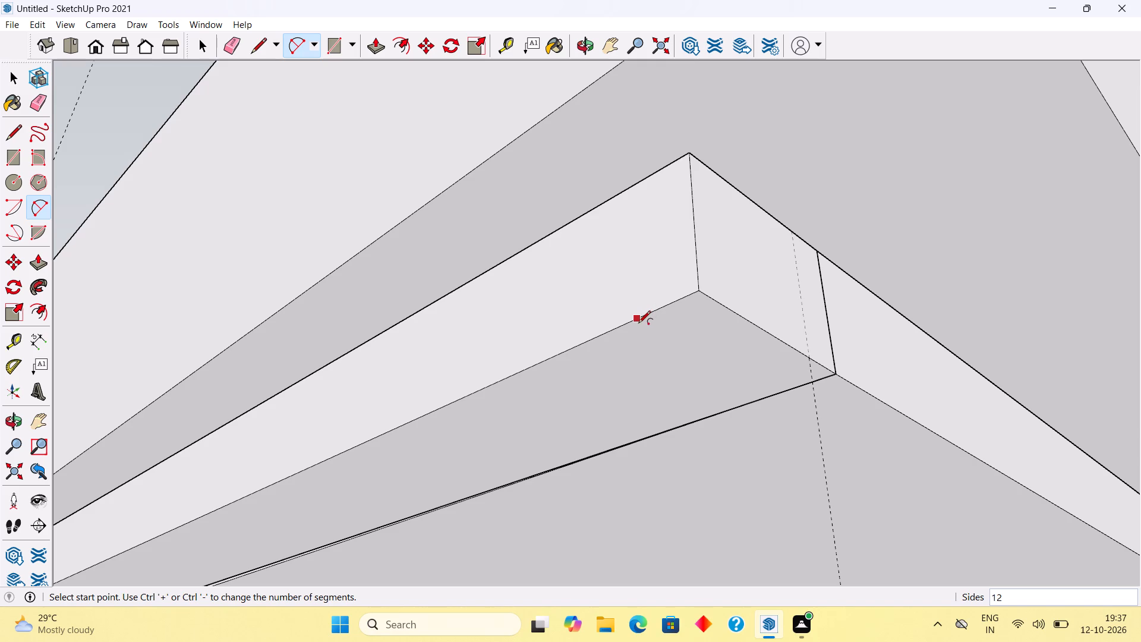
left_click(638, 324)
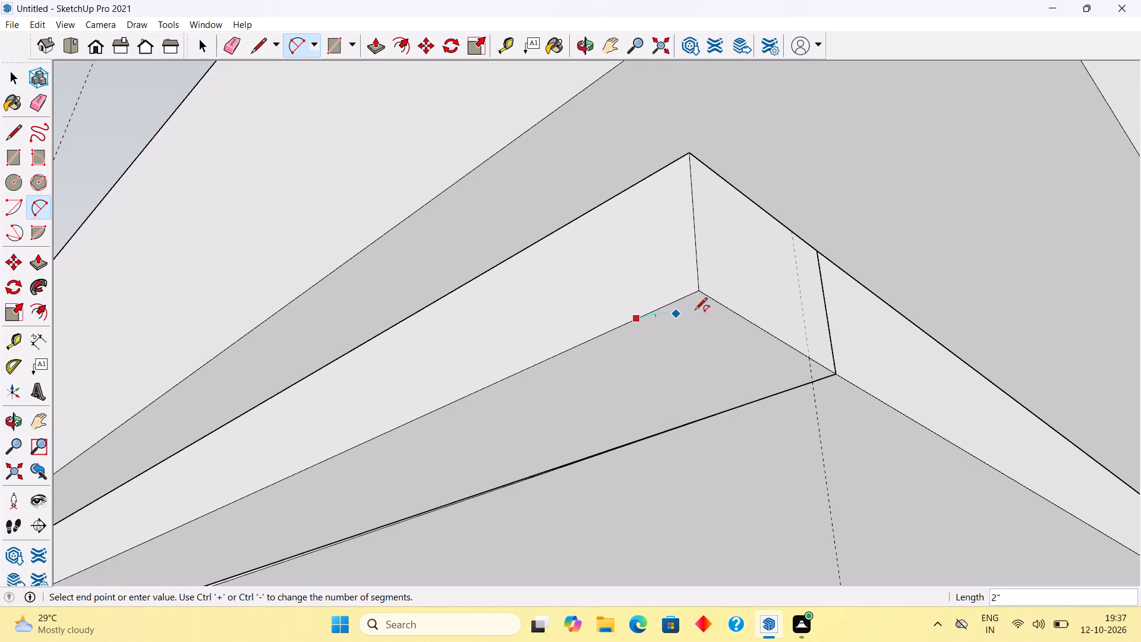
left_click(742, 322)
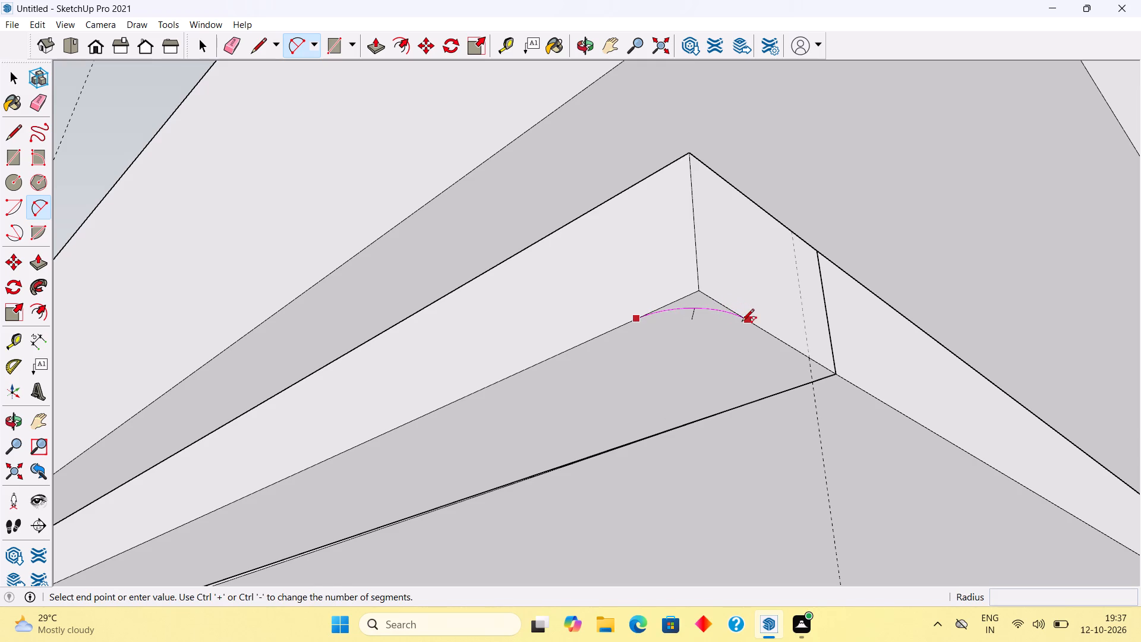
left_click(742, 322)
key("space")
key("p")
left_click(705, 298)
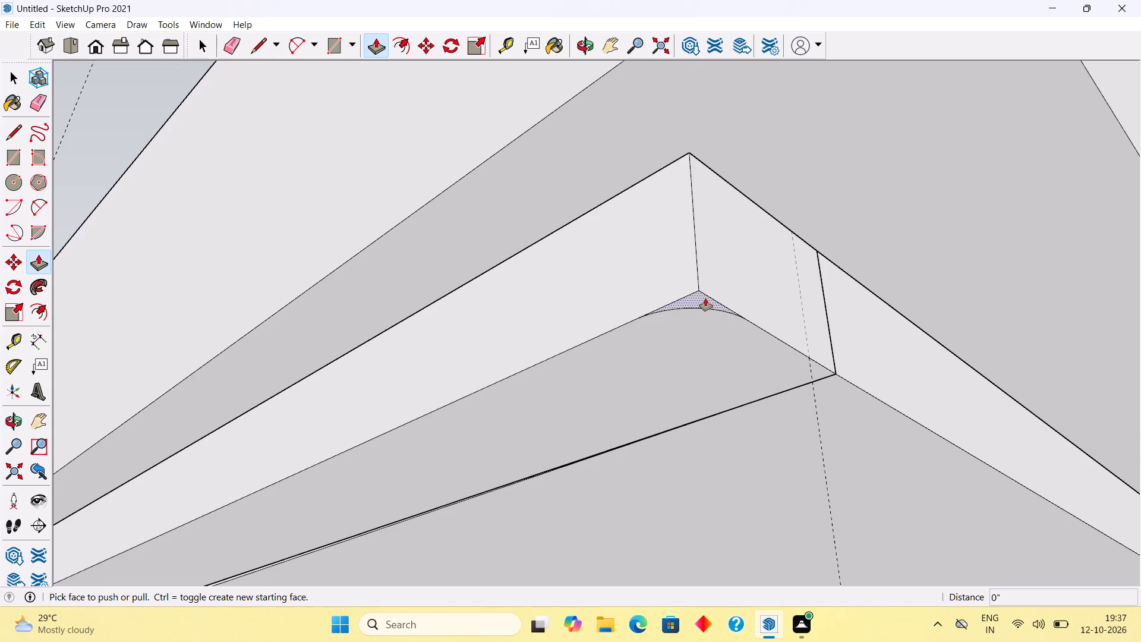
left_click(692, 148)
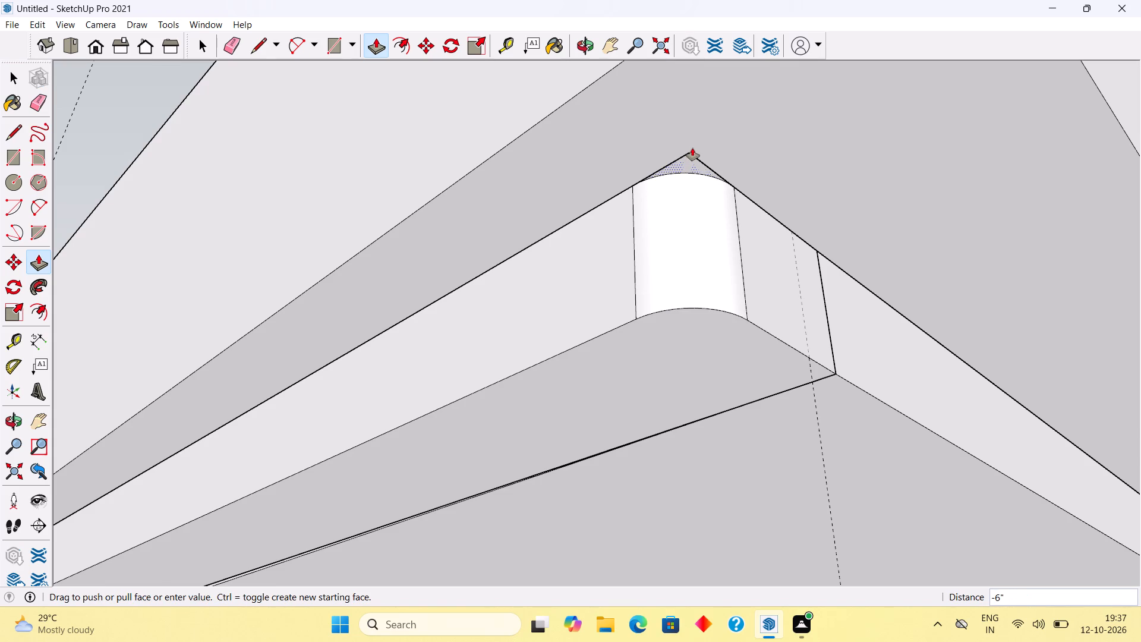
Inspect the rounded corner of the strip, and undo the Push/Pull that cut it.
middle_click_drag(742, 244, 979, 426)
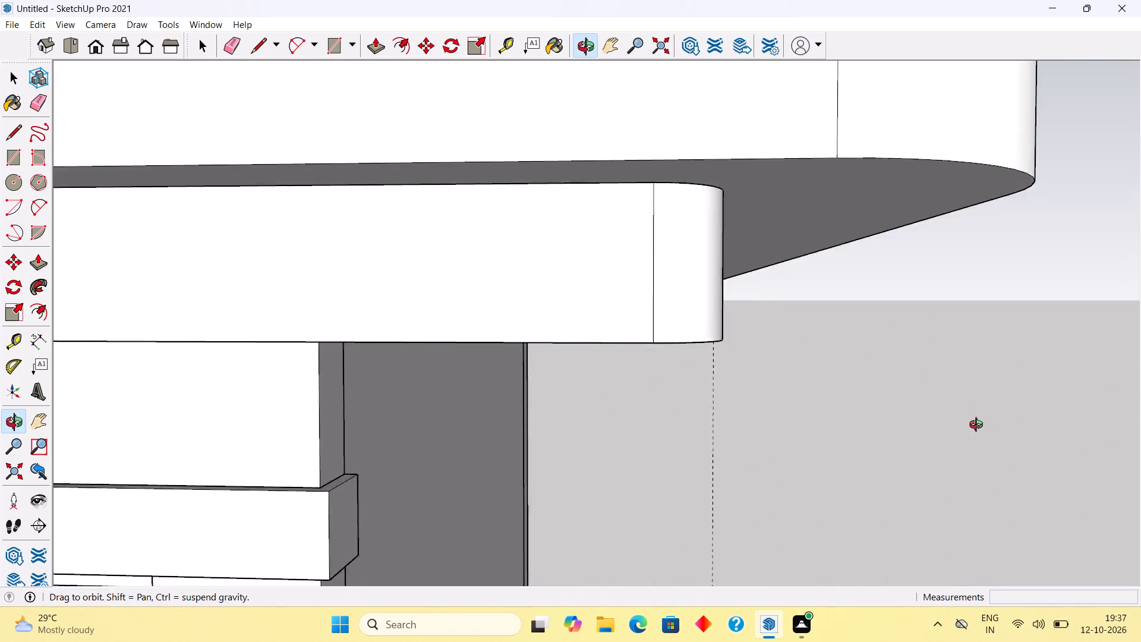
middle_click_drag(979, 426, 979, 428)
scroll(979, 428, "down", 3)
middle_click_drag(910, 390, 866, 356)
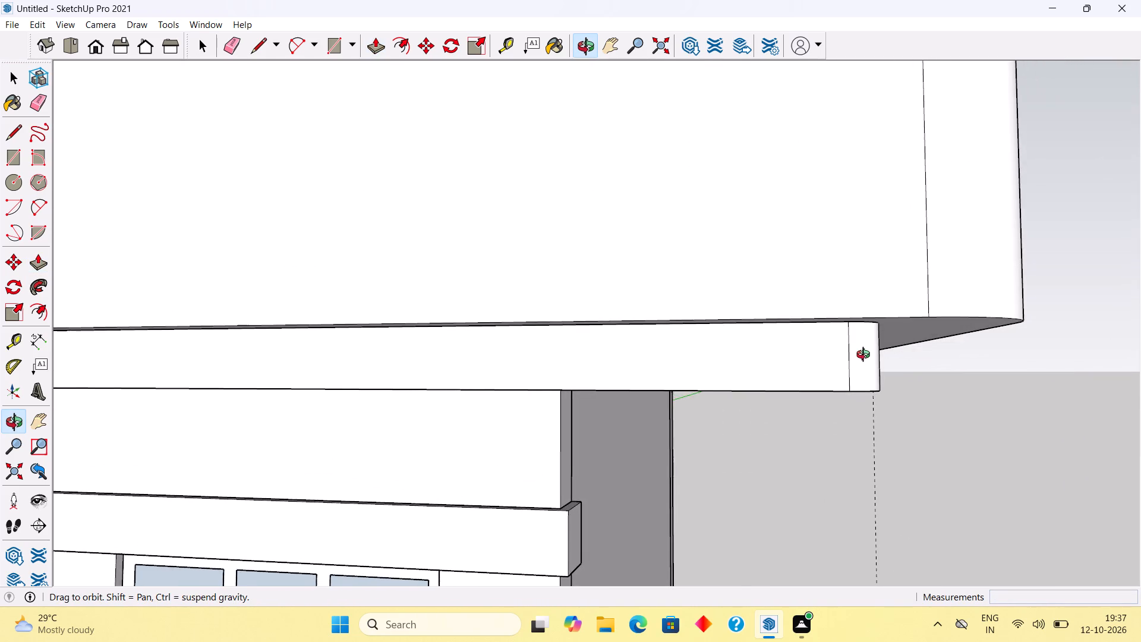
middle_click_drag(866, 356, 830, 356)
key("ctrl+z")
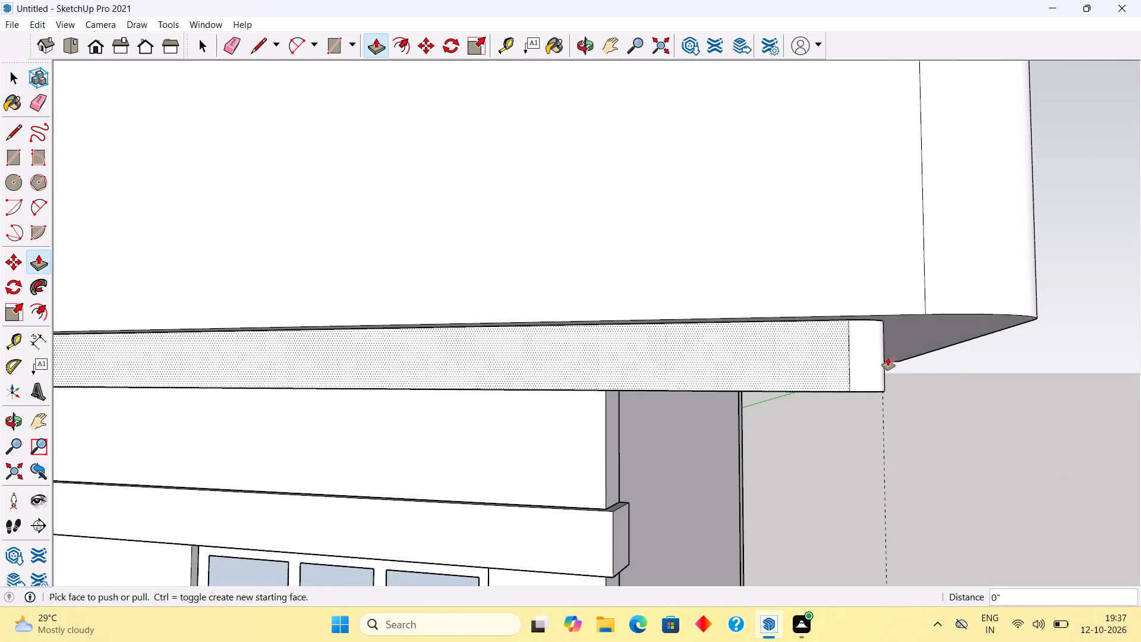
Push/Pull the front strip's end face outward by about 2 13/16", up to the line where the upper frame's corner curve starts.
middle_click_drag(890, 365, 811, 388)
left_click(912, 352)
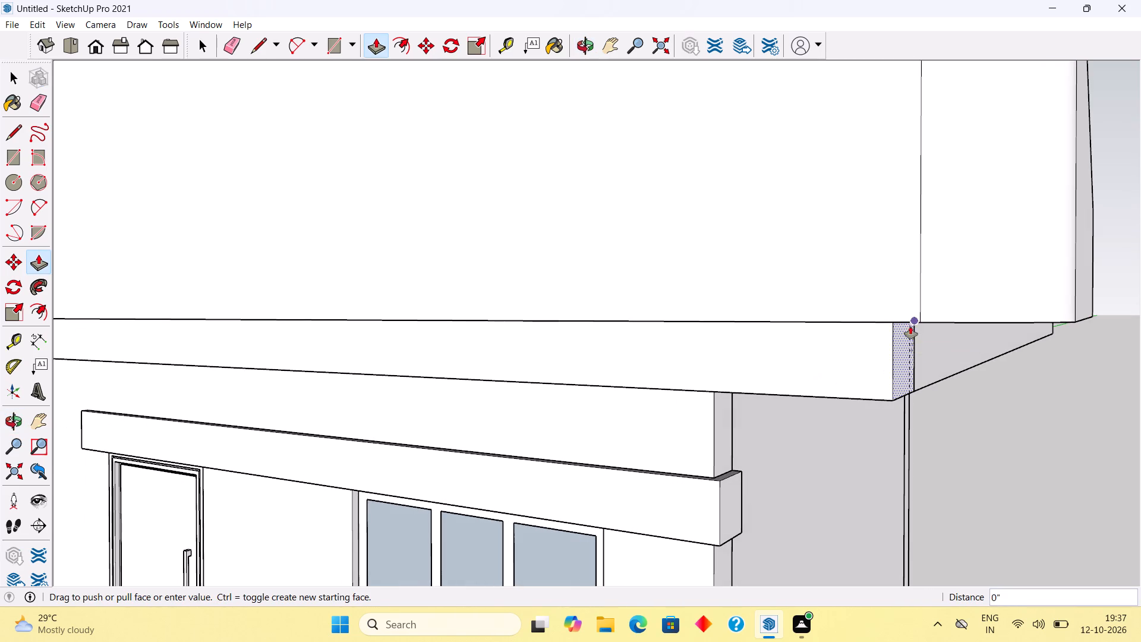
left_click(919, 318)
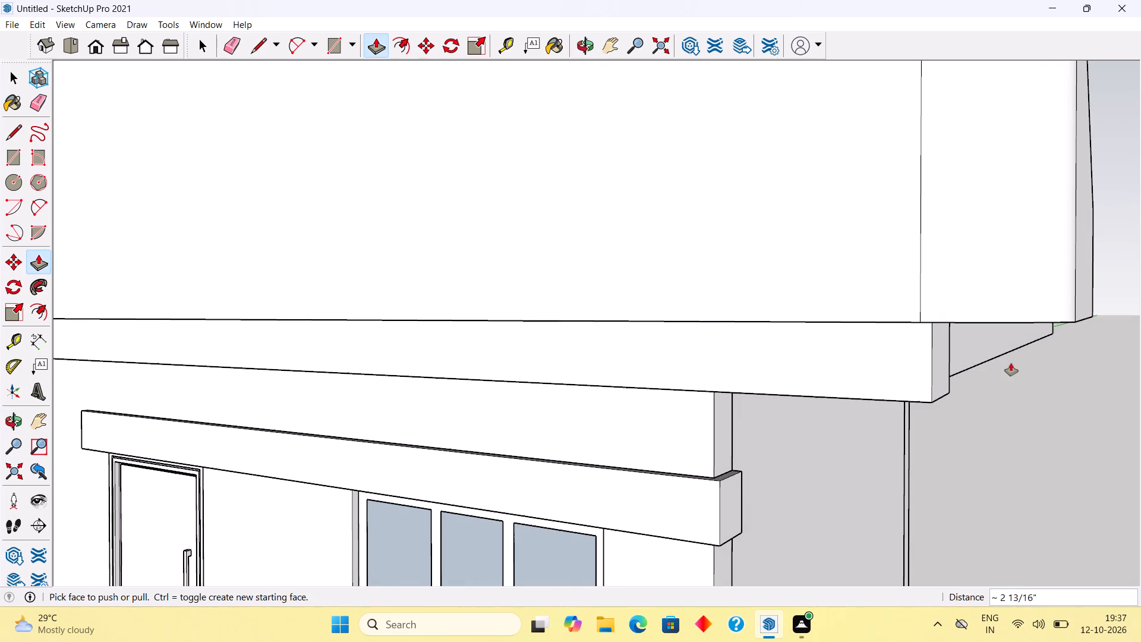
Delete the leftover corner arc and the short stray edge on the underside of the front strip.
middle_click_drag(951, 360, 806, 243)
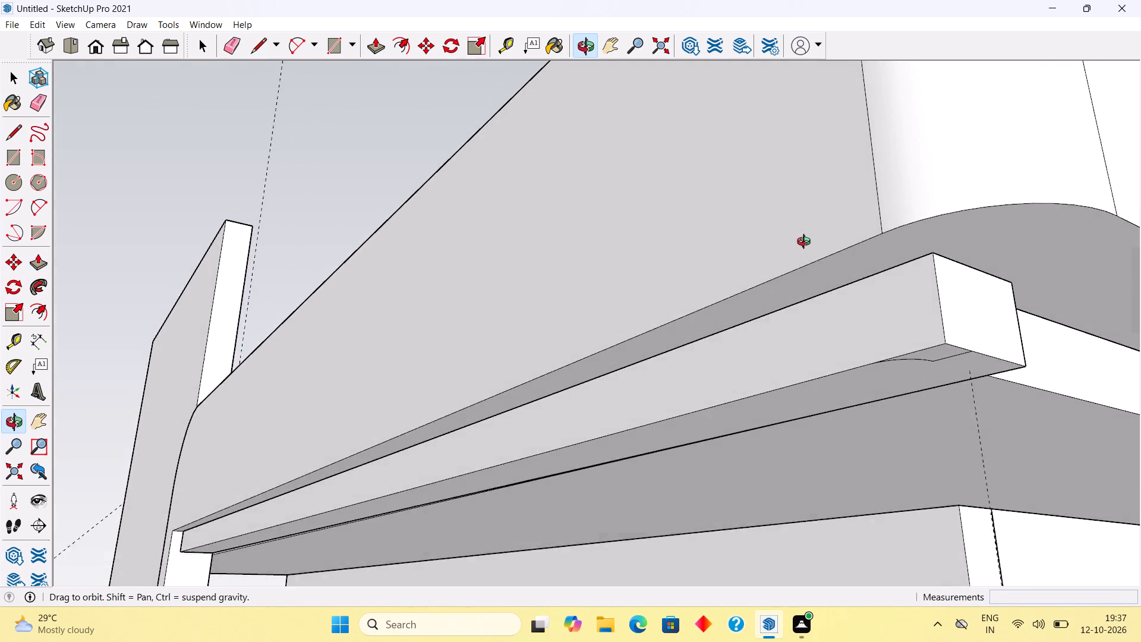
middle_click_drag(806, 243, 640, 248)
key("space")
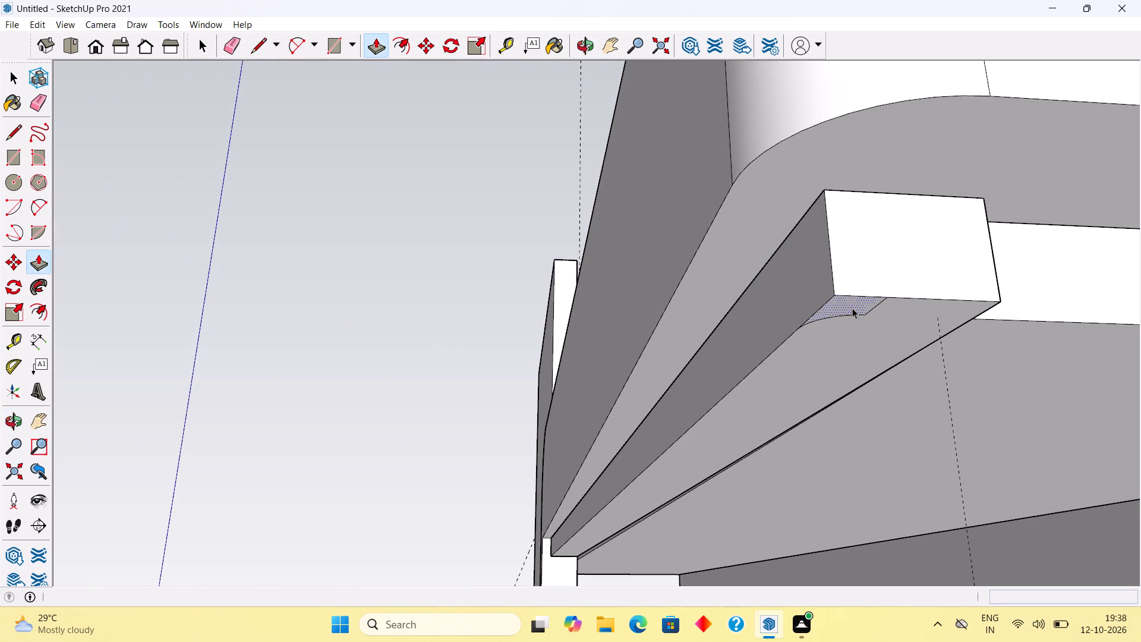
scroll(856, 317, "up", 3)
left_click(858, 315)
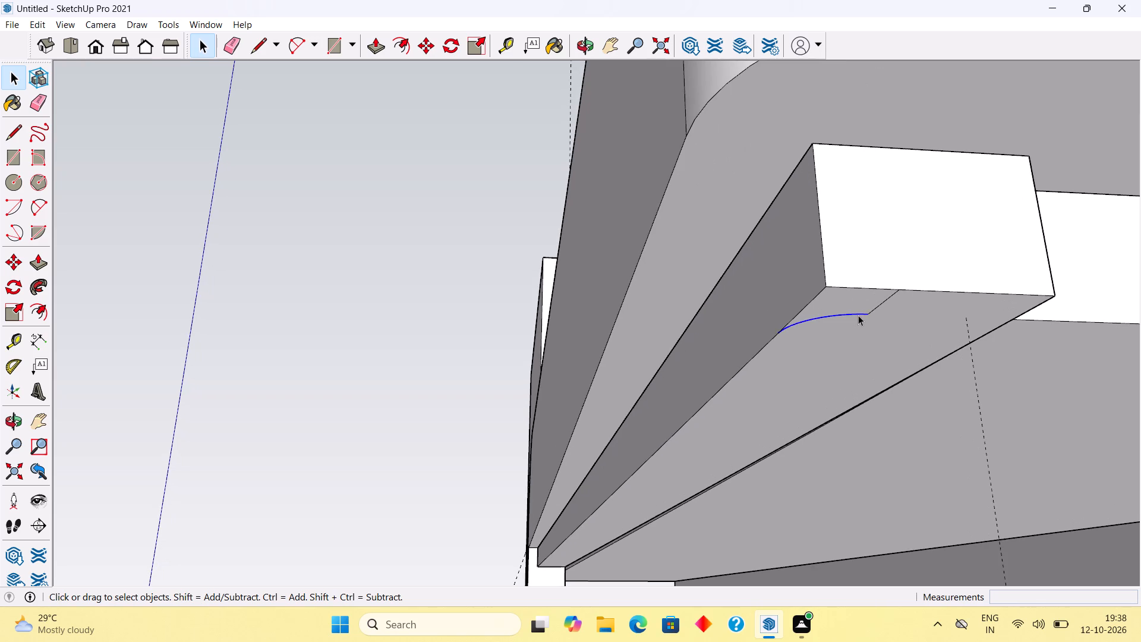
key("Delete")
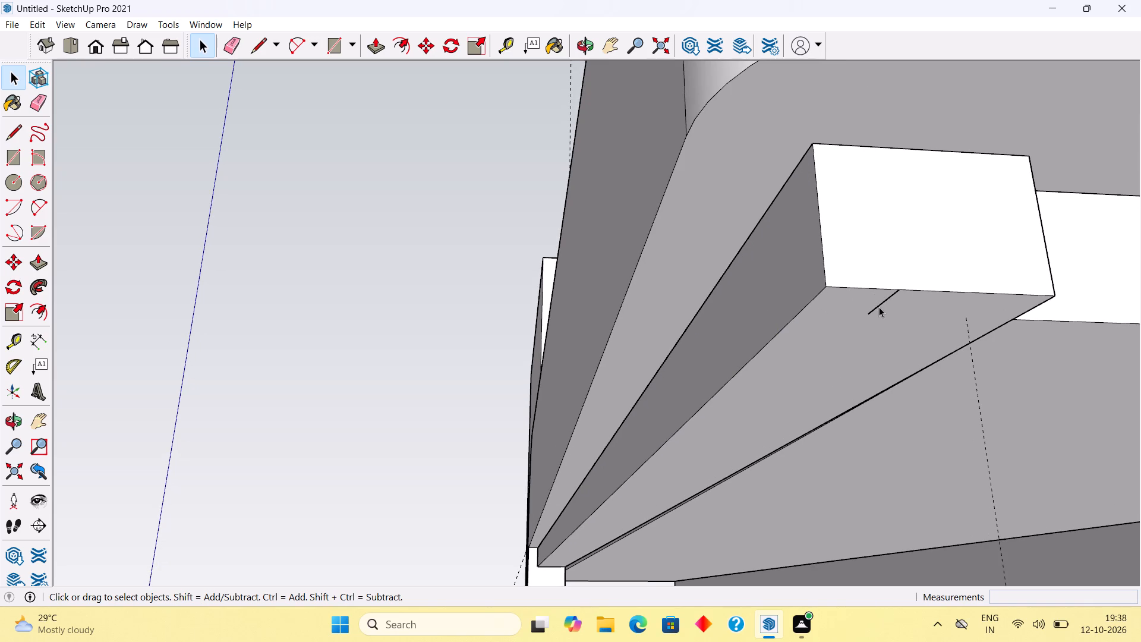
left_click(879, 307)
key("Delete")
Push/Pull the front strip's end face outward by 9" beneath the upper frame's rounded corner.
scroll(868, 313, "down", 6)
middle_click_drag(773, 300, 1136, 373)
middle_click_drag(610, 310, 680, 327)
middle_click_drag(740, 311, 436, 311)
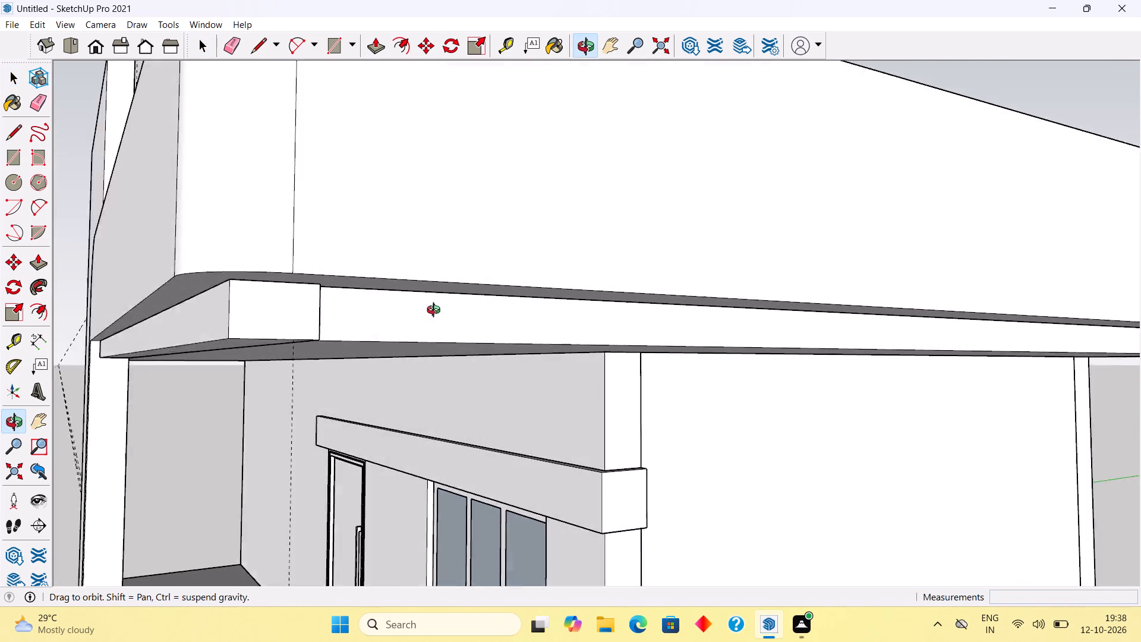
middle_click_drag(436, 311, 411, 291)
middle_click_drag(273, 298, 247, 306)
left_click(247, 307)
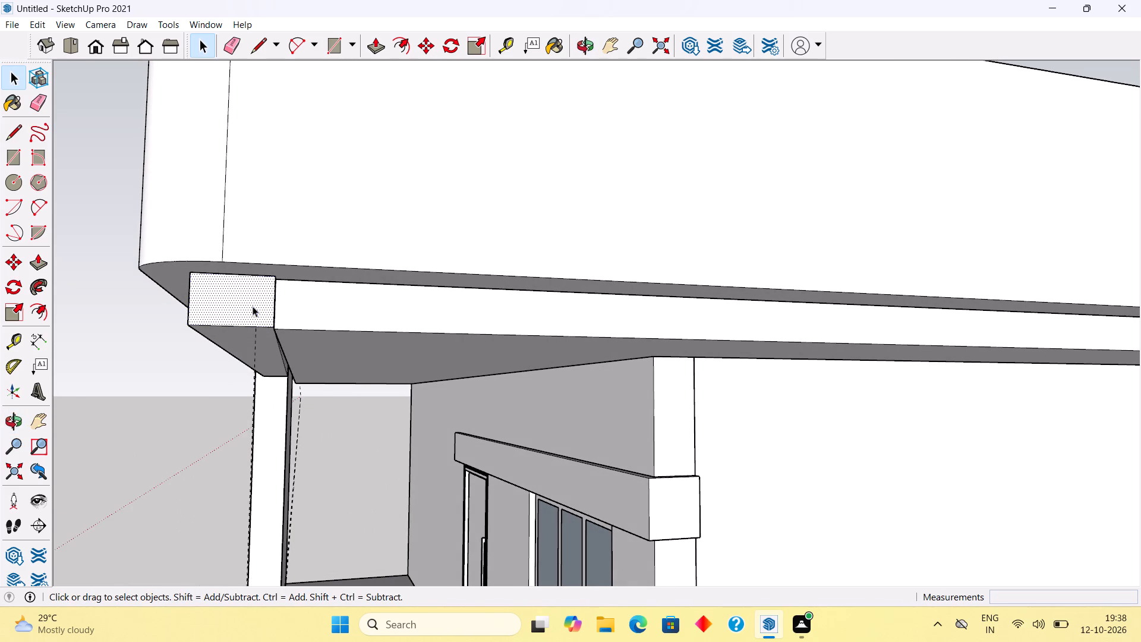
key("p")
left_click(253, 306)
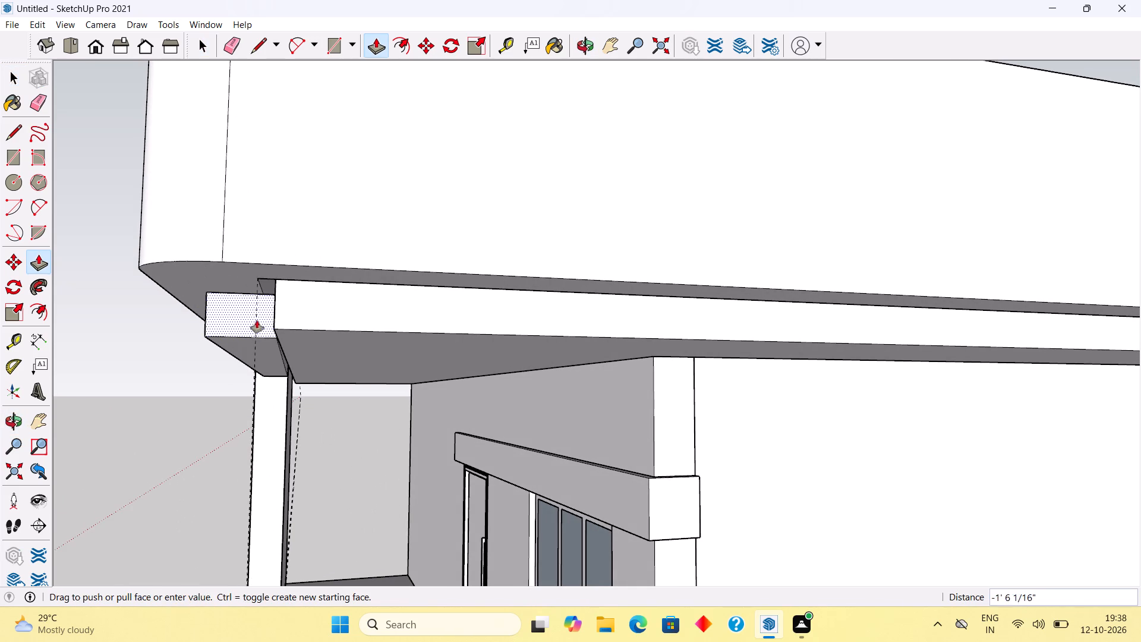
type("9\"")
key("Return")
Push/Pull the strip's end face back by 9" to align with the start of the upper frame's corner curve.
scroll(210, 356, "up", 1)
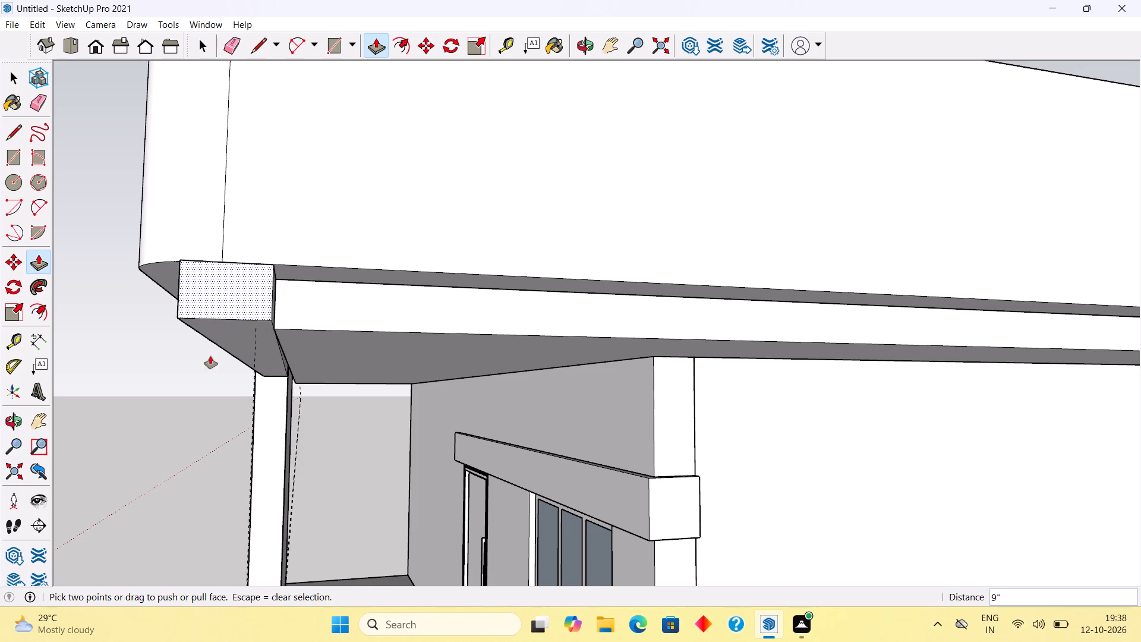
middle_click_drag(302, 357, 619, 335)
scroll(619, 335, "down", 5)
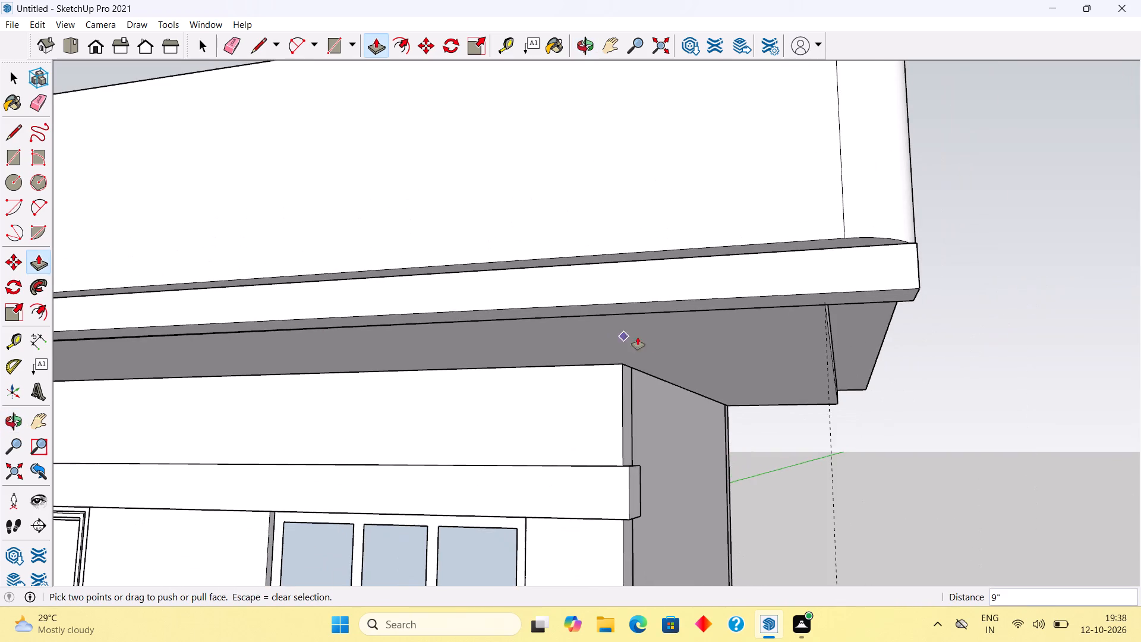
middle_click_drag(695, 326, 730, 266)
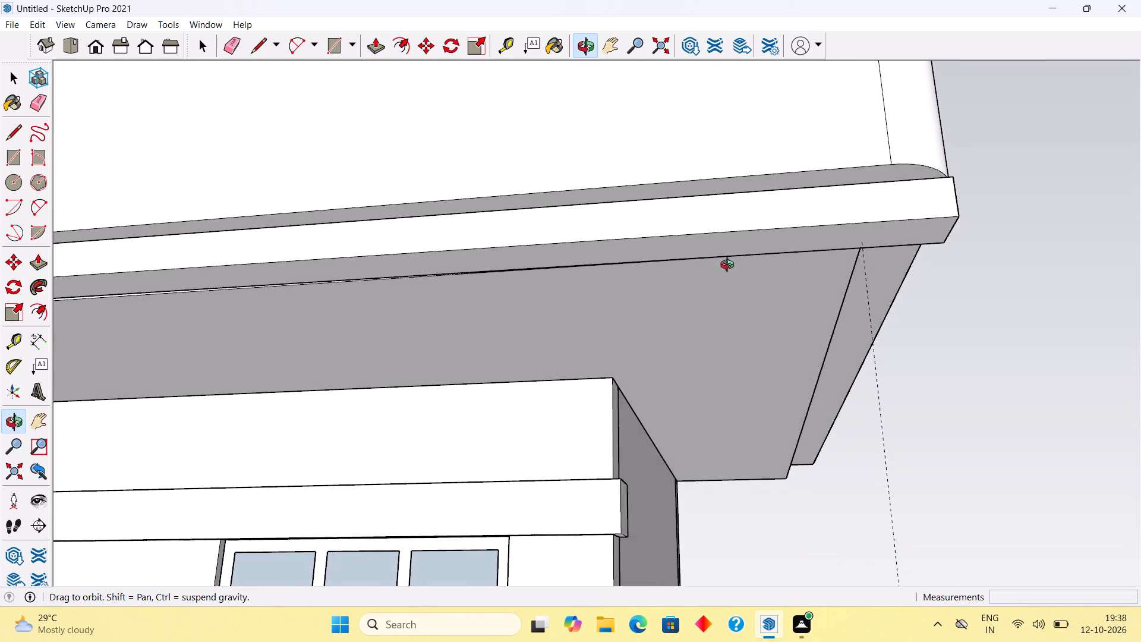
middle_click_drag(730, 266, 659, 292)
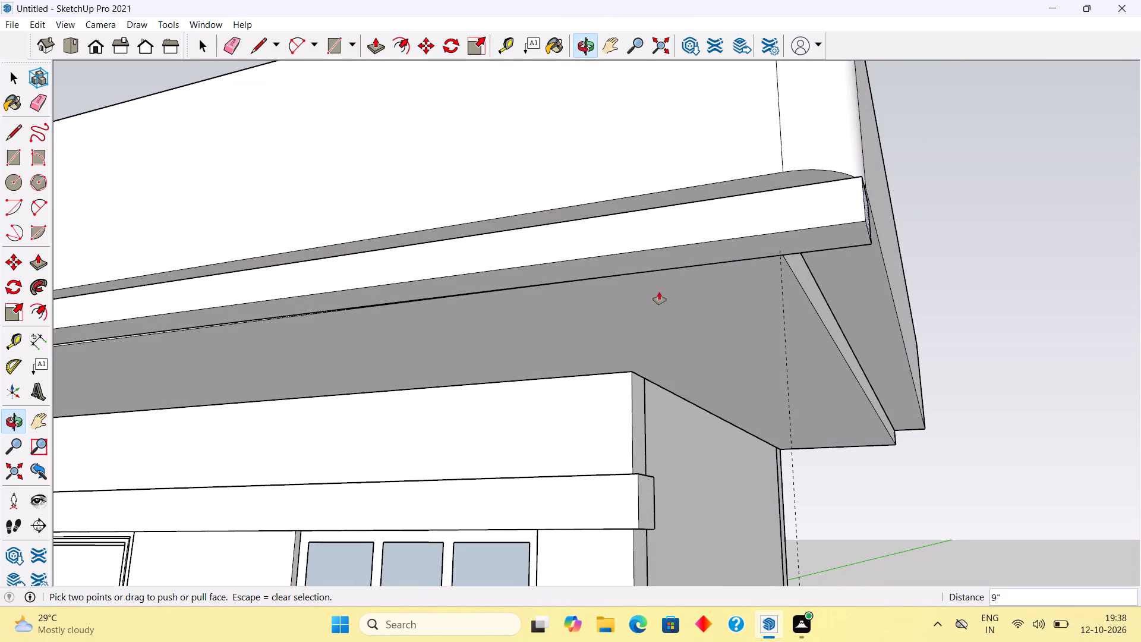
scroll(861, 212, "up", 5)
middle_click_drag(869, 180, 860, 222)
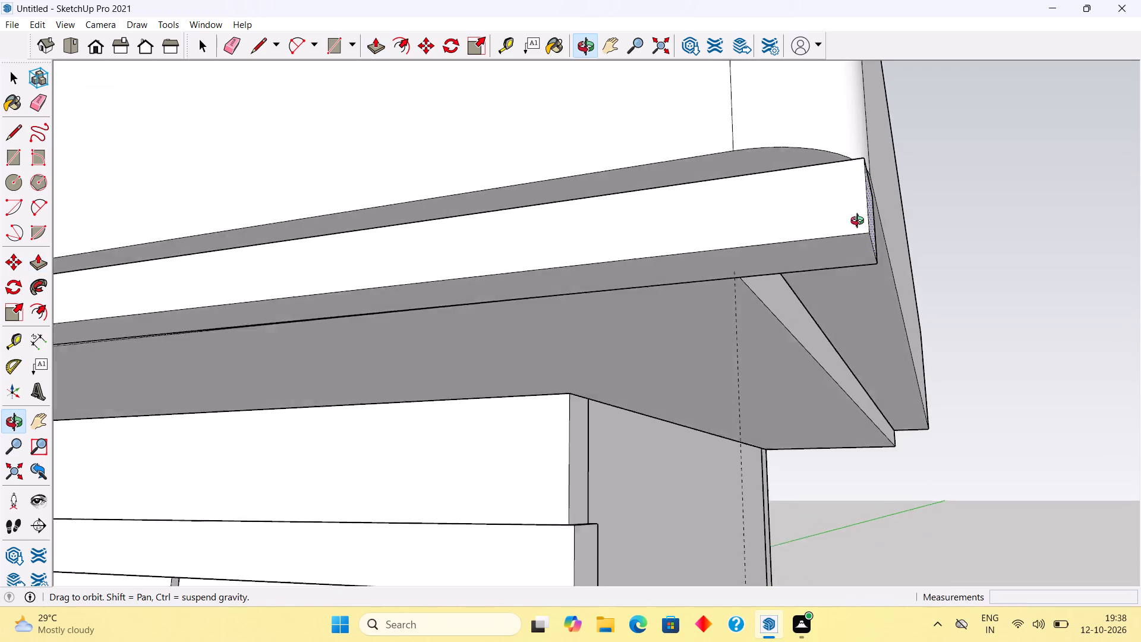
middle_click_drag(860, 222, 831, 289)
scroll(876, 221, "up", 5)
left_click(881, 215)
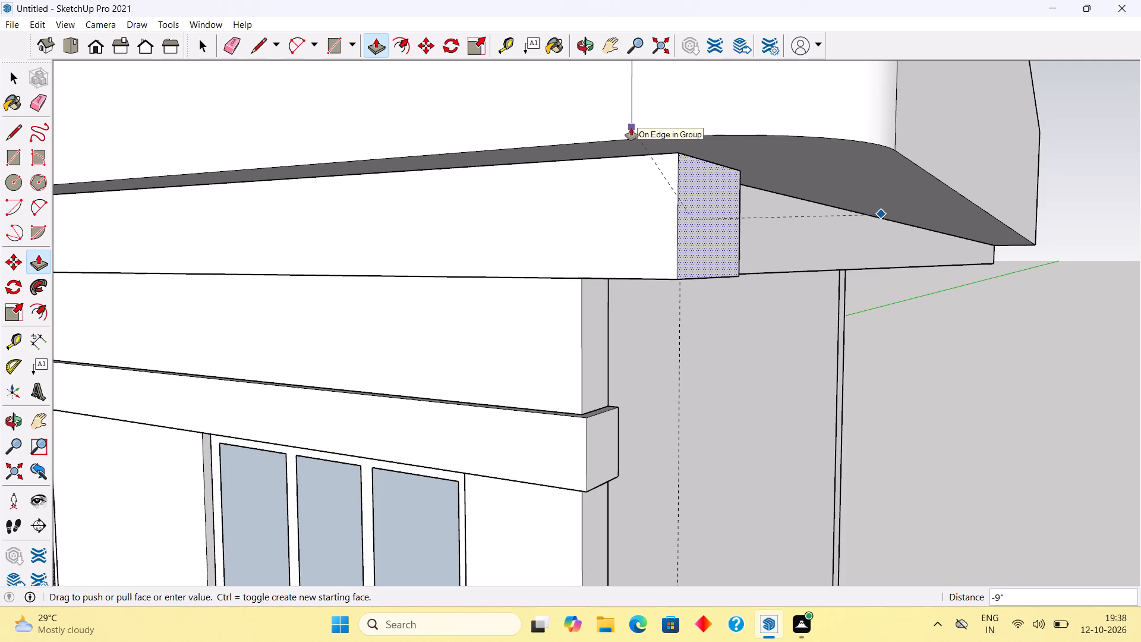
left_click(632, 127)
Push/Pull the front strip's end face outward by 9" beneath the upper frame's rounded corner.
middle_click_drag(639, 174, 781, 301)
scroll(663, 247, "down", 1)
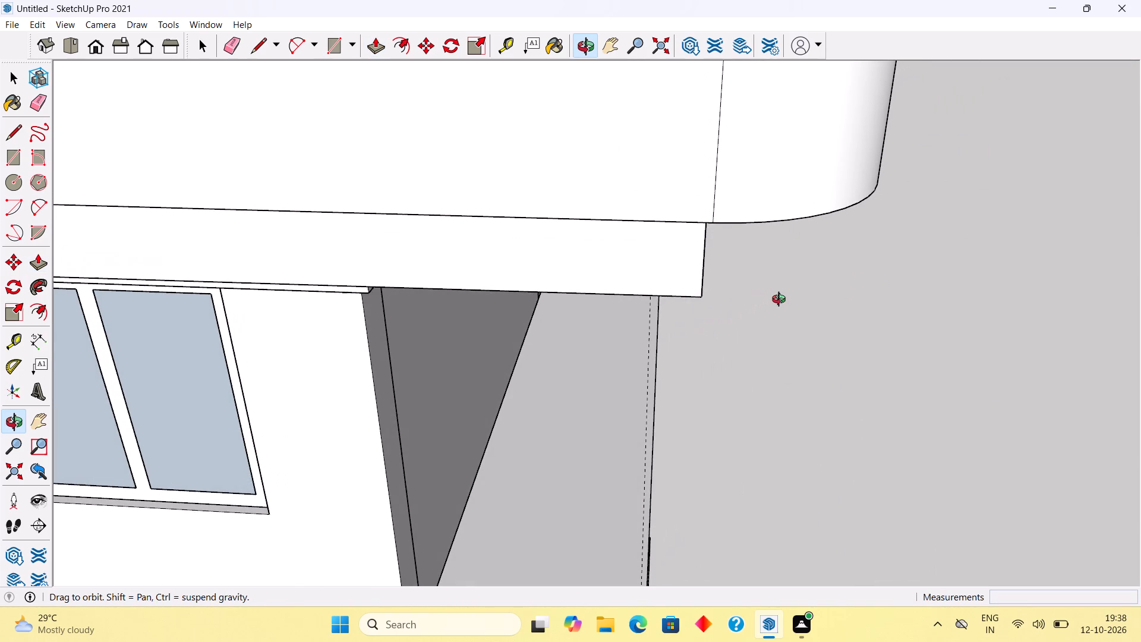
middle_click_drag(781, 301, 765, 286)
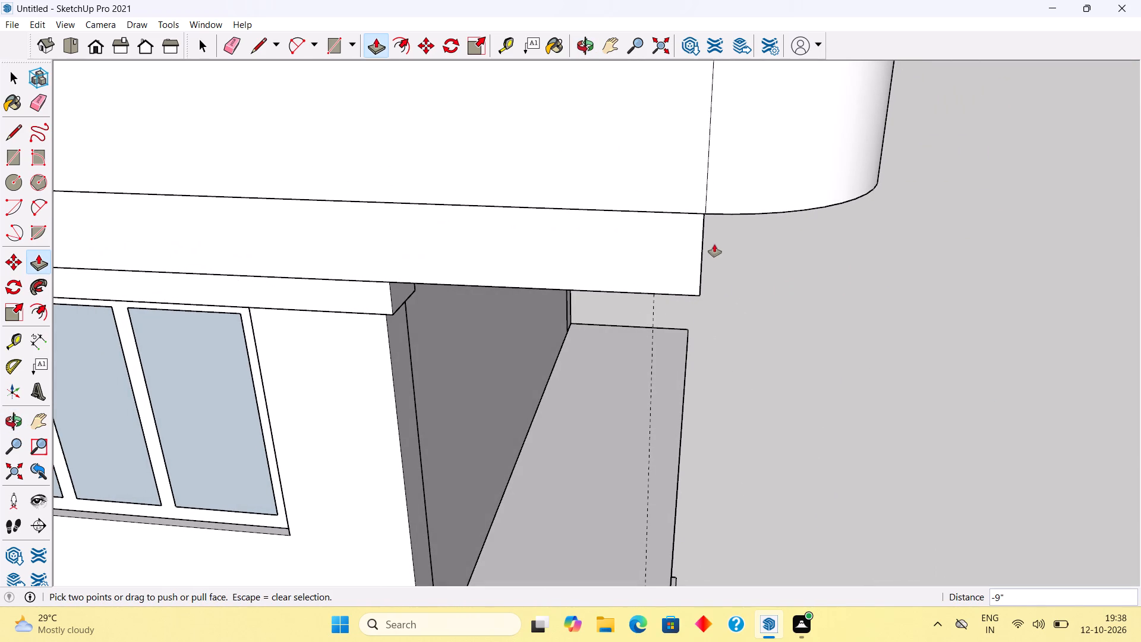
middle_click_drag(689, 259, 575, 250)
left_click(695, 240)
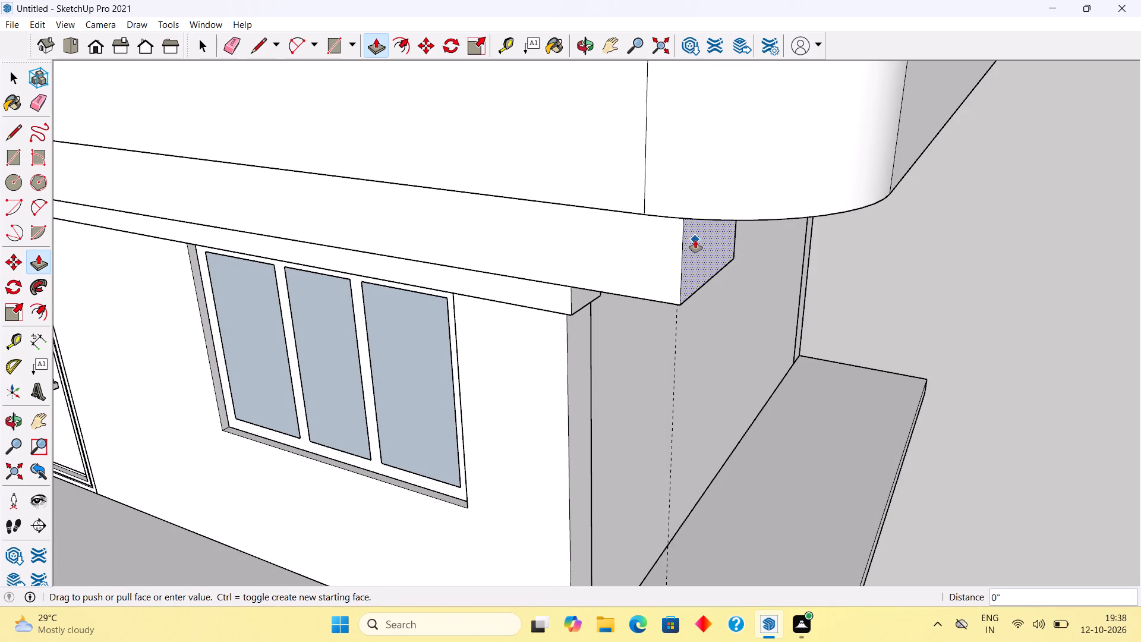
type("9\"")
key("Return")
Push/Pull the front strip's end face back by about 11 1/2", in line with the start of the side strip.
scroll(800, 263, "down", 5)
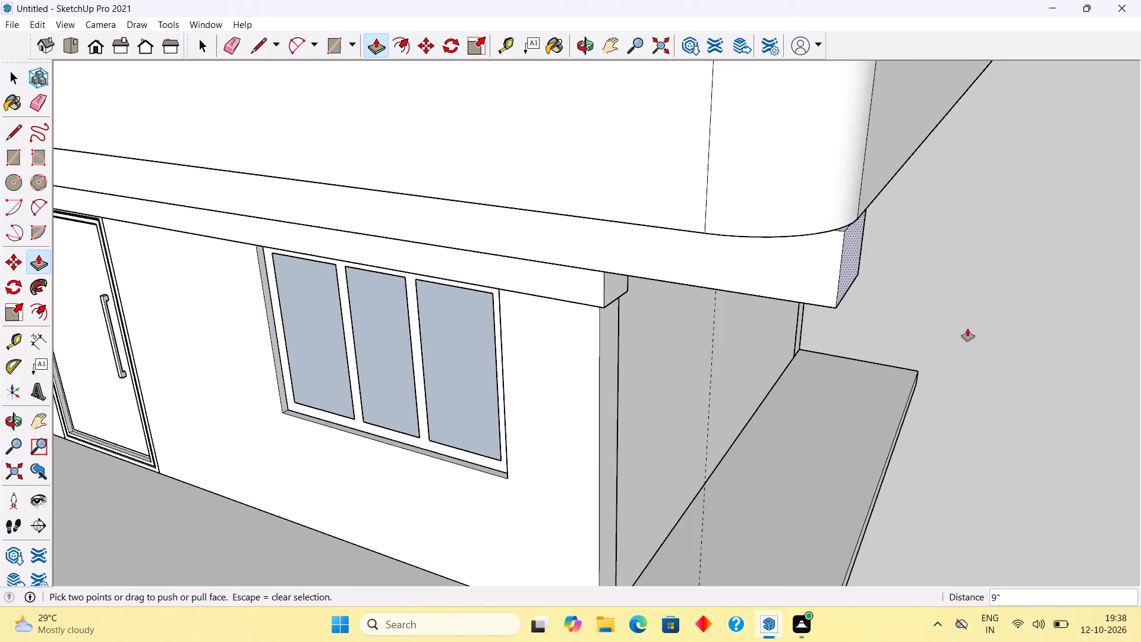
middle_click_drag(937, 309, 828, 405)
scroll(828, 405, "down", 3)
scroll(784, 357, "down", 4)
middle_click_drag(691, 423, 915, 156)
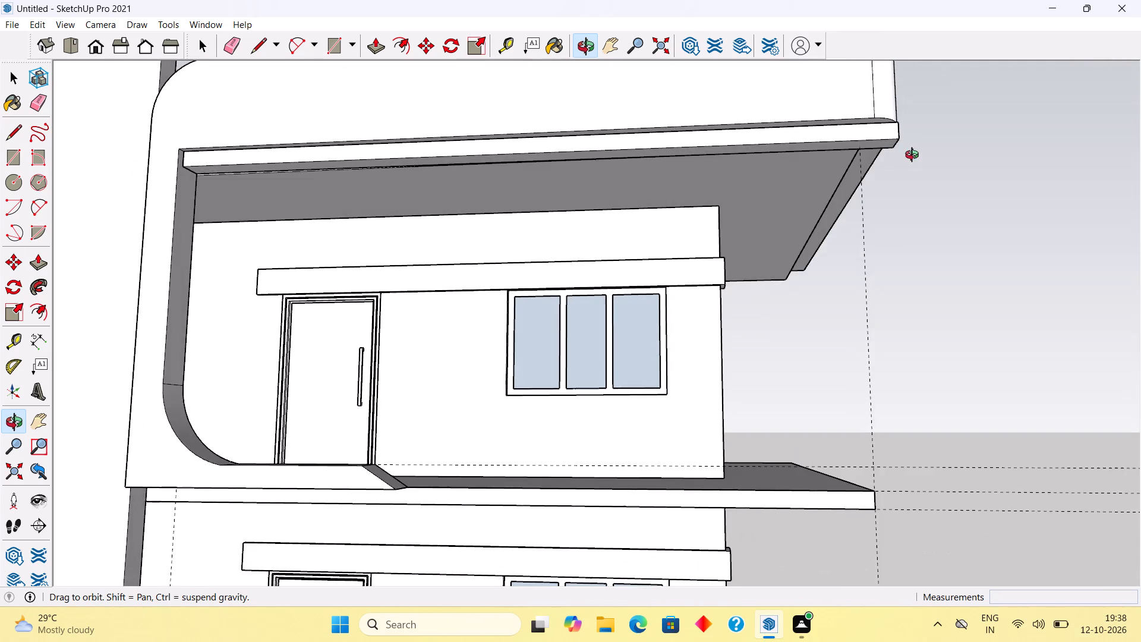
middle_click_drag(915, 156, 740, 158)
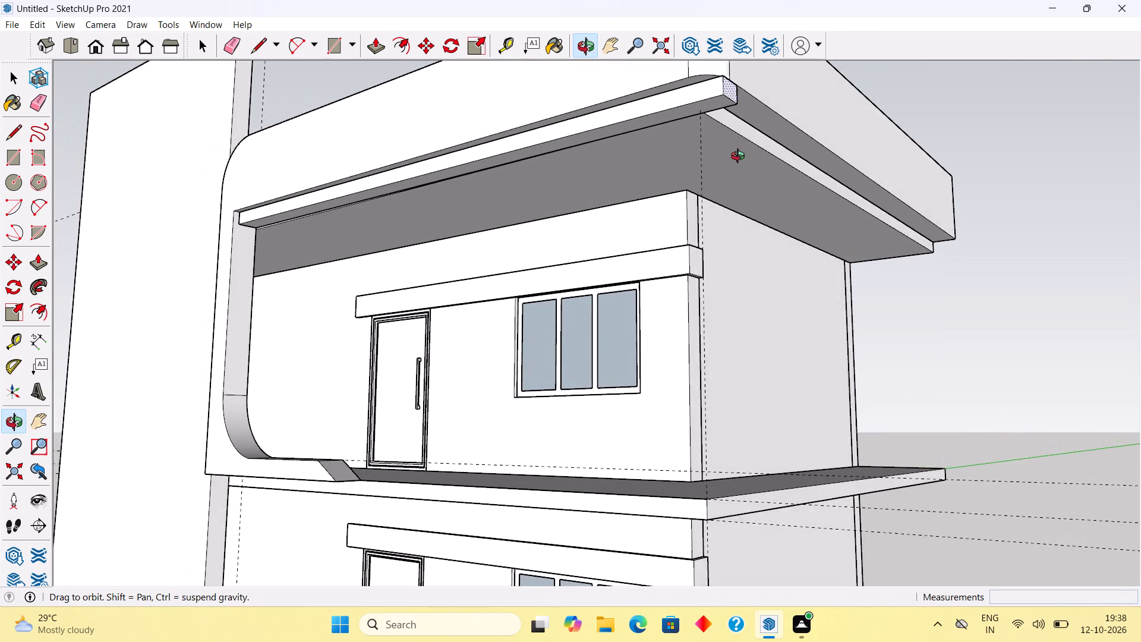
middle_click_drag(740, 158, 655, 227)
left_click(610, 177)
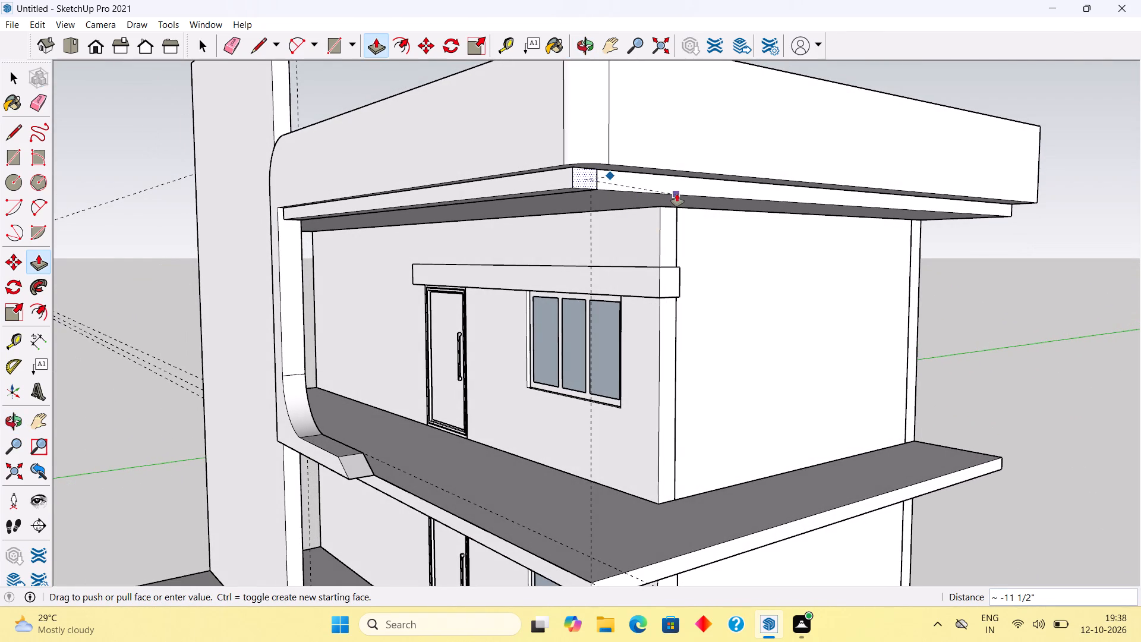
left_click(677, 194)
Push/Pull the front strip's end face outward by 9" under the upper frame's corner.
left_click(586, 176)
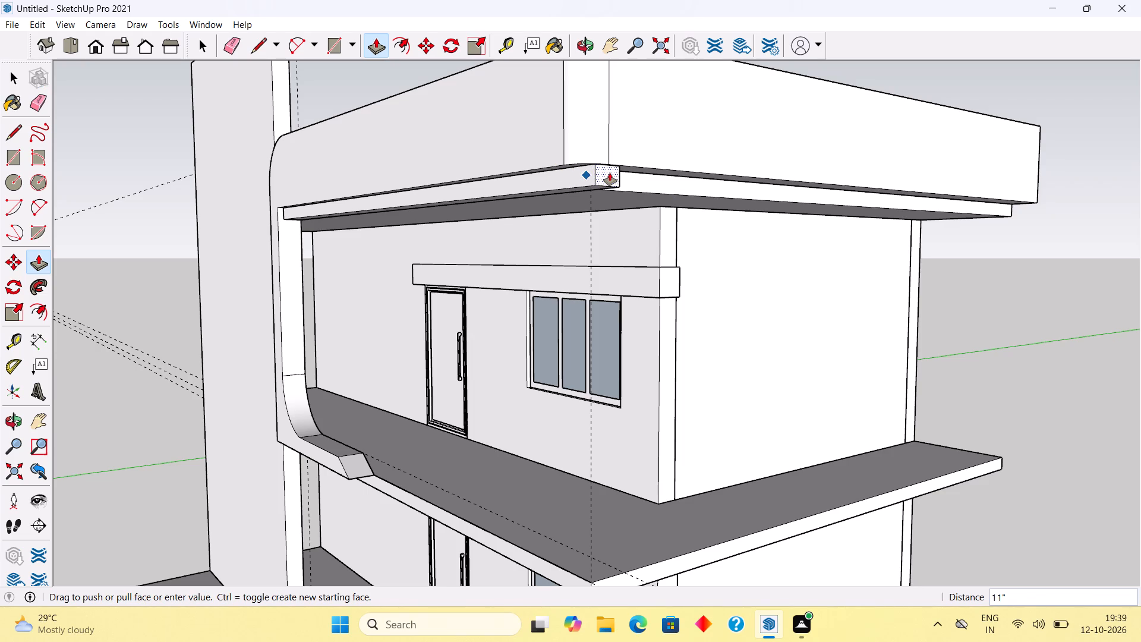
type("9\"")
key("Return")
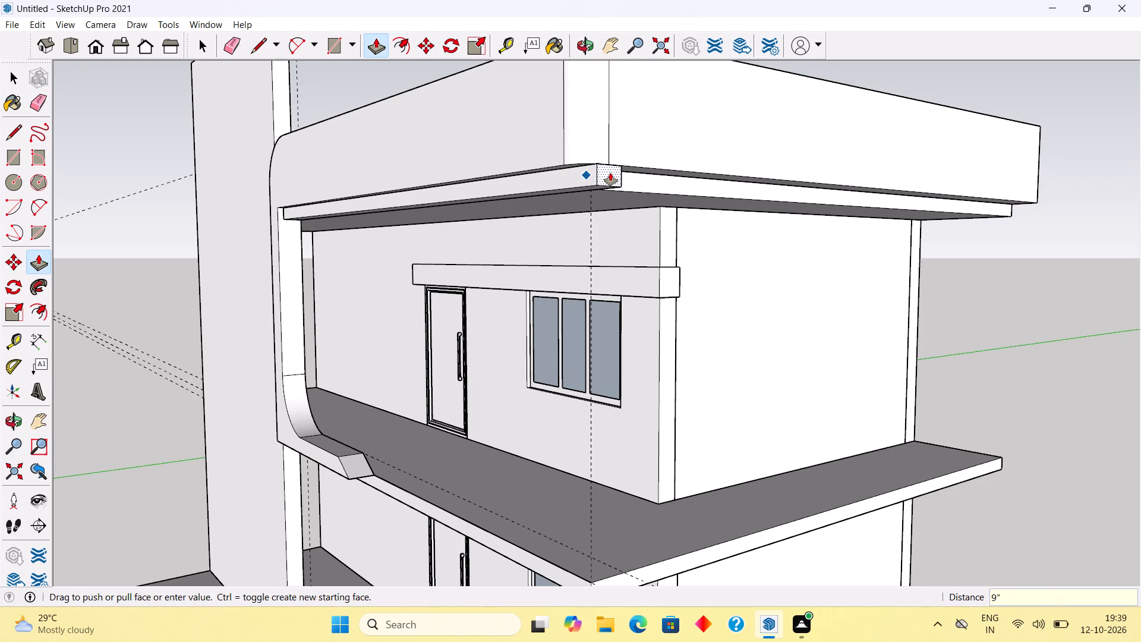
Draw a 6" vertical line down the seam between the front strip's projecting end and the side strip.
middle_click_drag(634, 184, 251, 178)
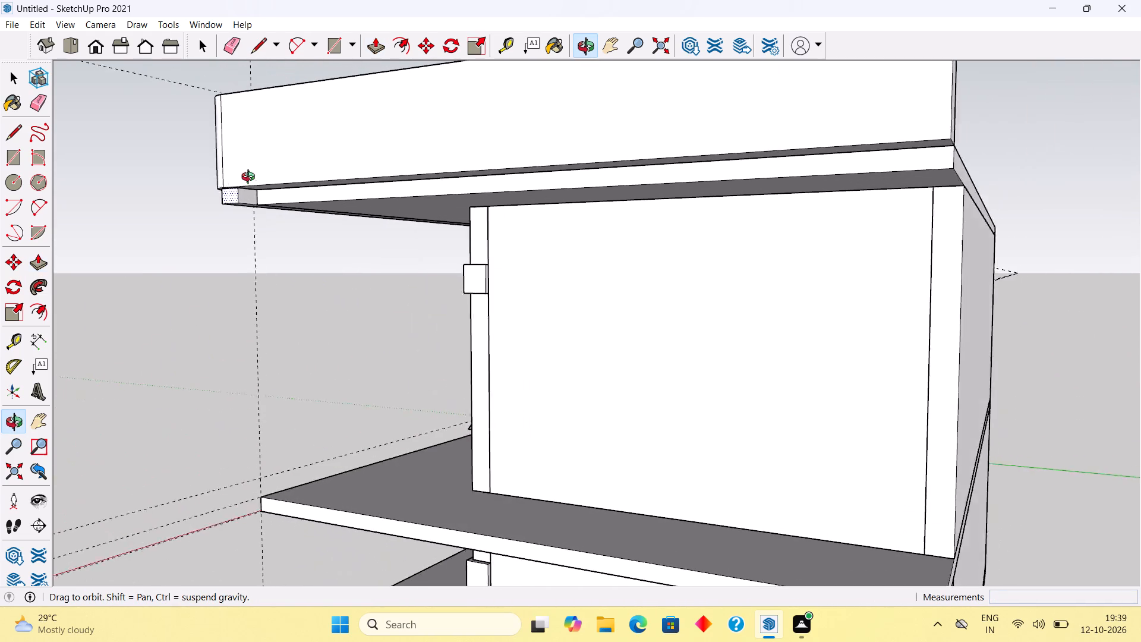
middle_click_drag(251, 178, 239, 178)
scroll(246, 189, "up", 18)
scroll(252, 186, "up", 3)
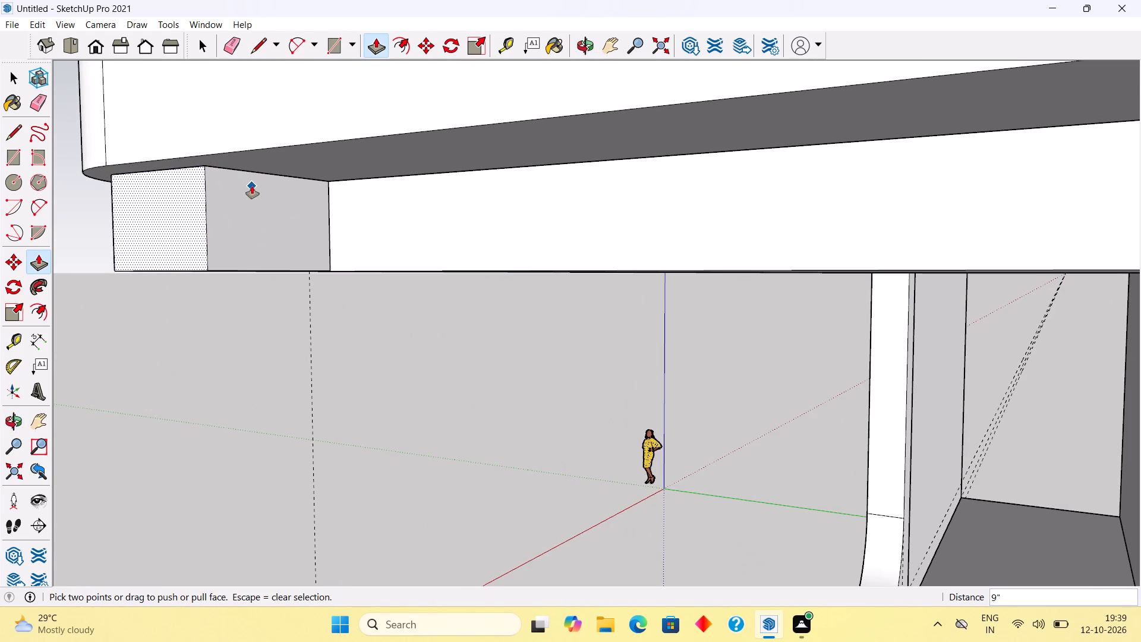
key("space")
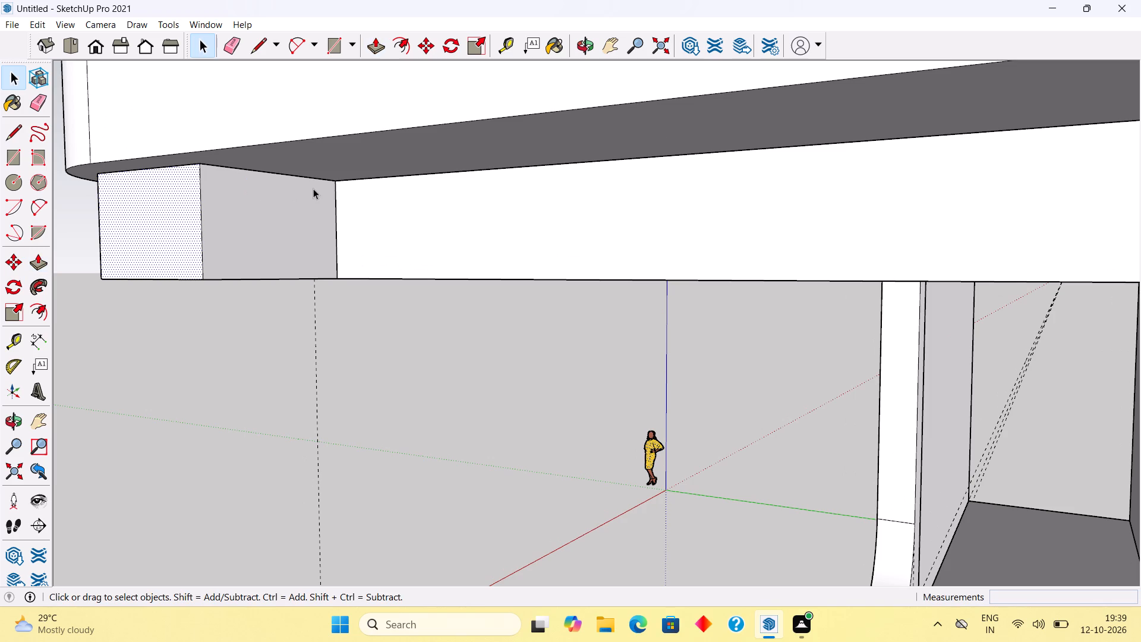
key("i")
key("l")
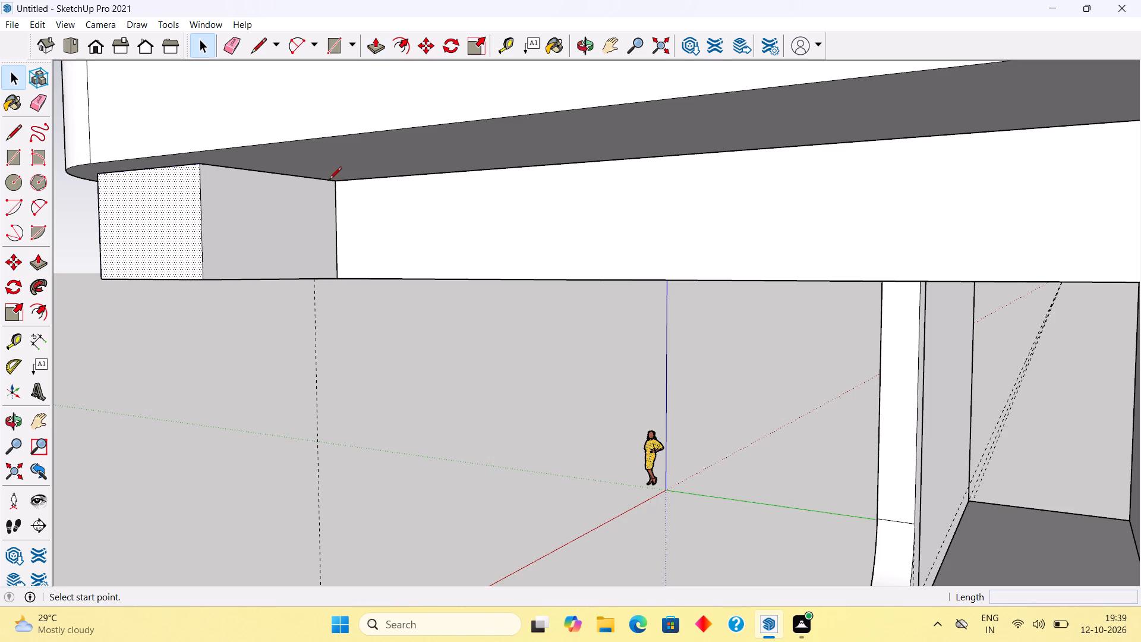
left_click(335, 181)
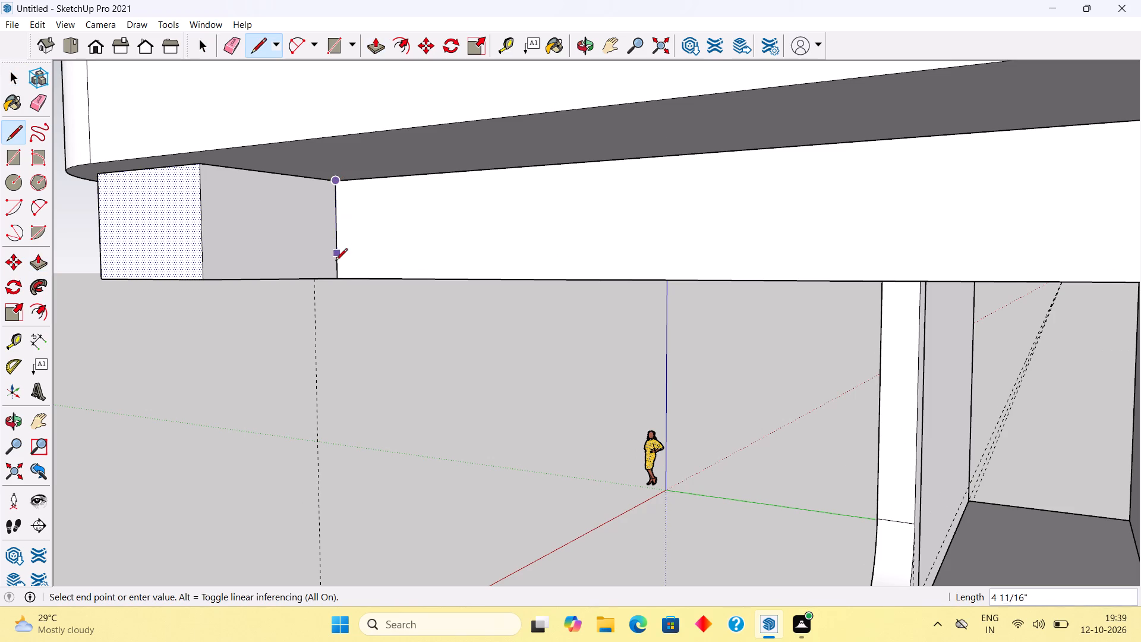
left_click(333, 275)
left_click(300, 249)
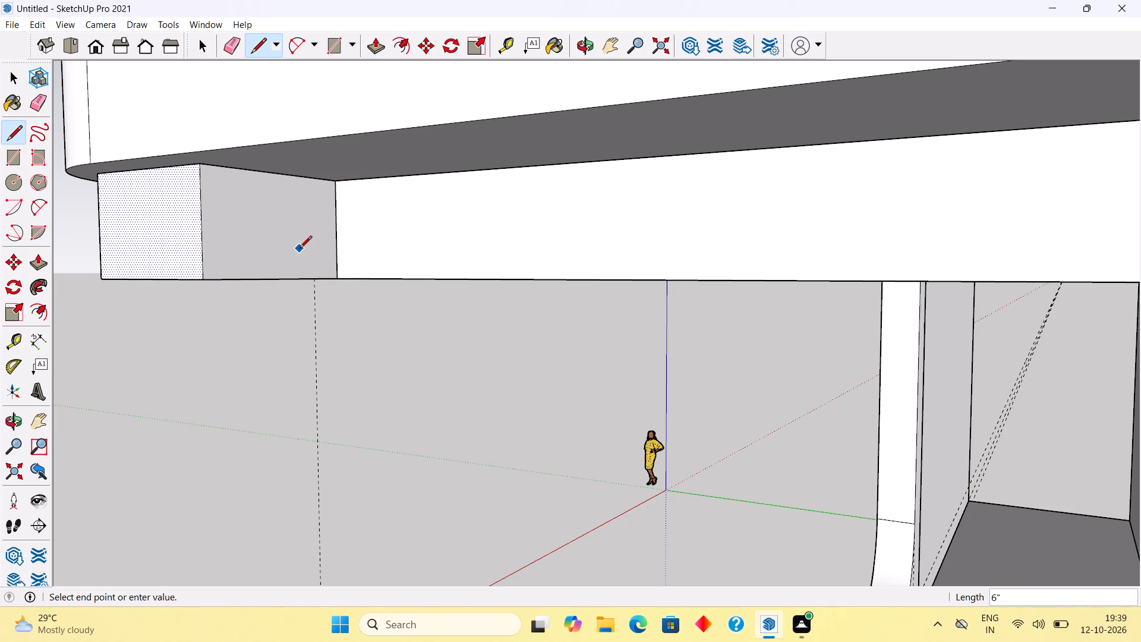
key("space")
Push/Pull the rear face of the projecting end about 21' 6 7/8" along the side strip to the roof's far corner.
left_click(300, 248)
key("p")
left_click(302, 244)
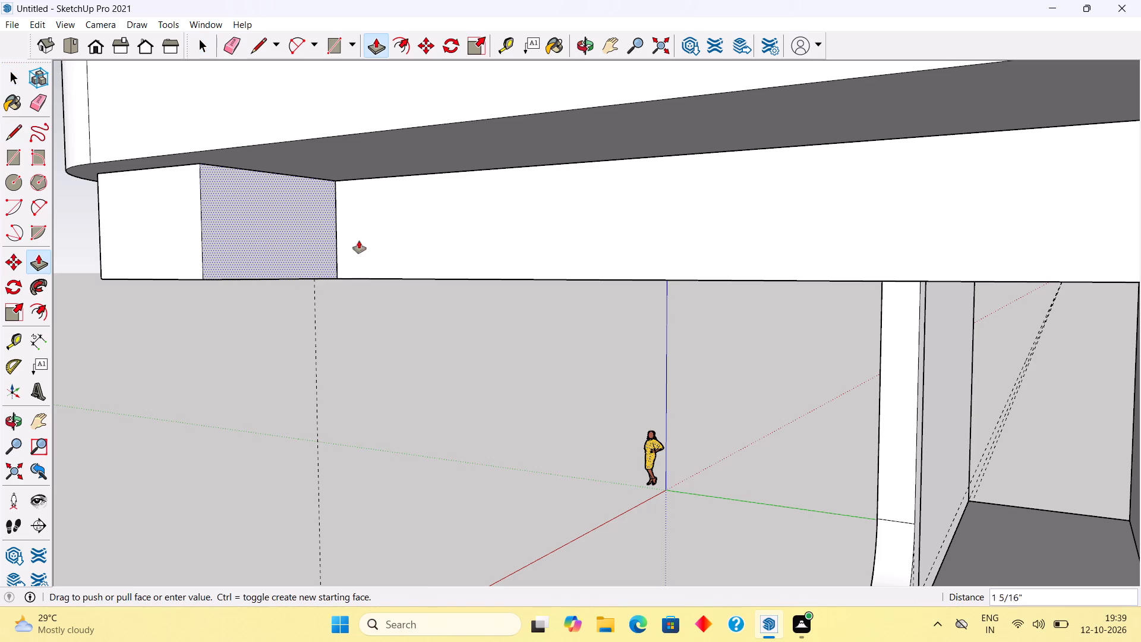
scroll(575, 234, "down", 20)
scroll(575, 234, "down", 6)
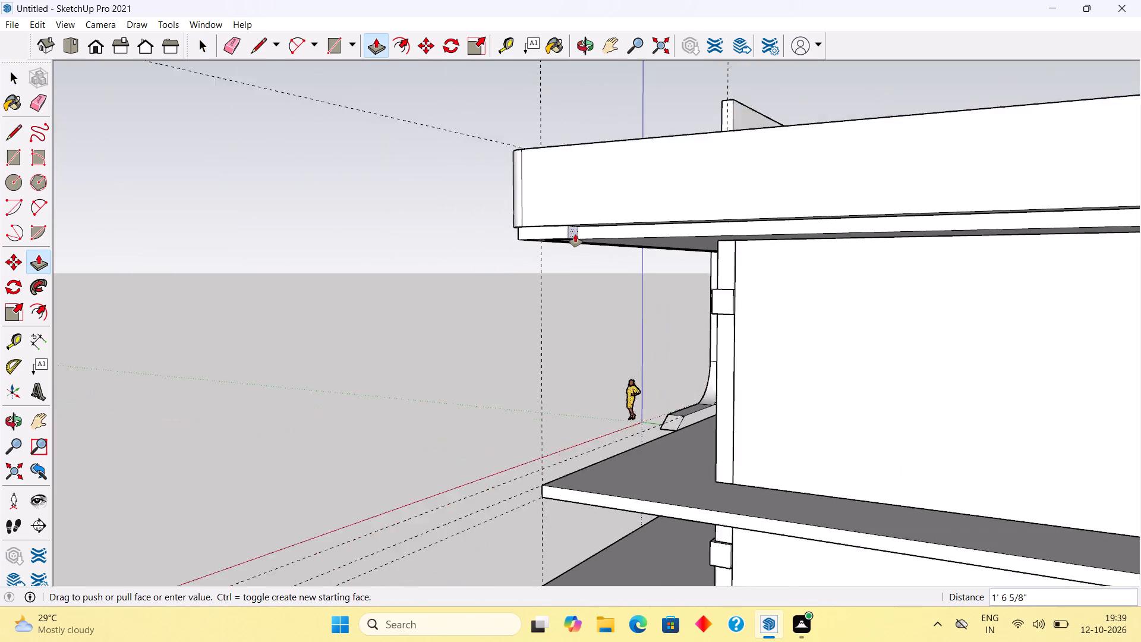
scroll(575, 234, "down", 1)
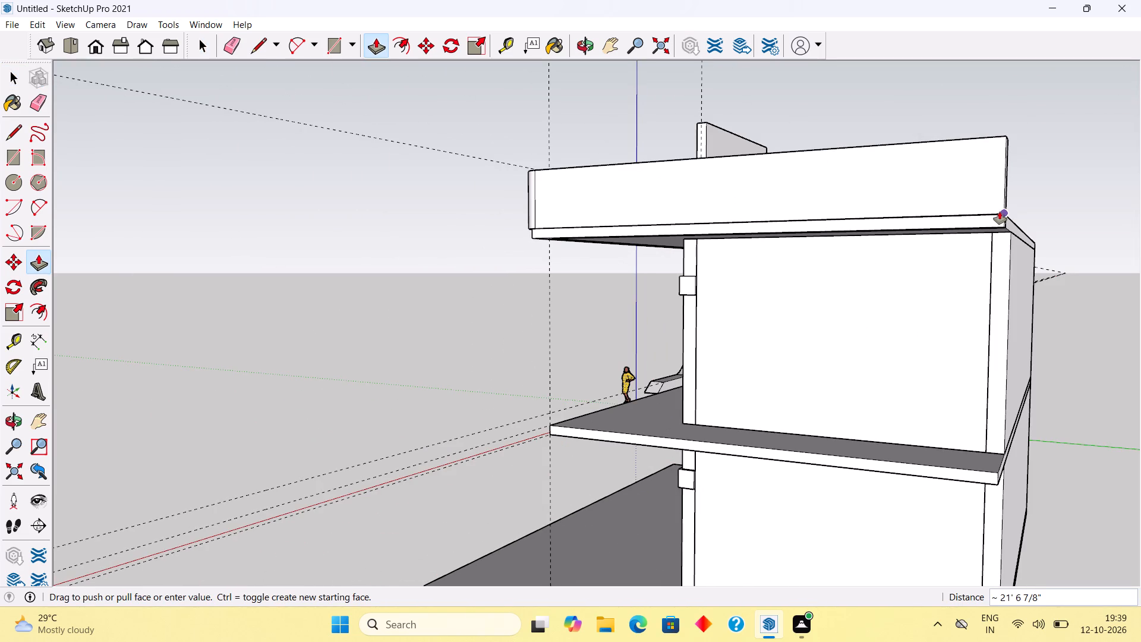
left_click(1000, 212)
key("space")
Draw a tangent arc with a chord of about 7 11/16" across the outer corner of the strip's underside.
middle_click_drag(503, 253, 748, 276)
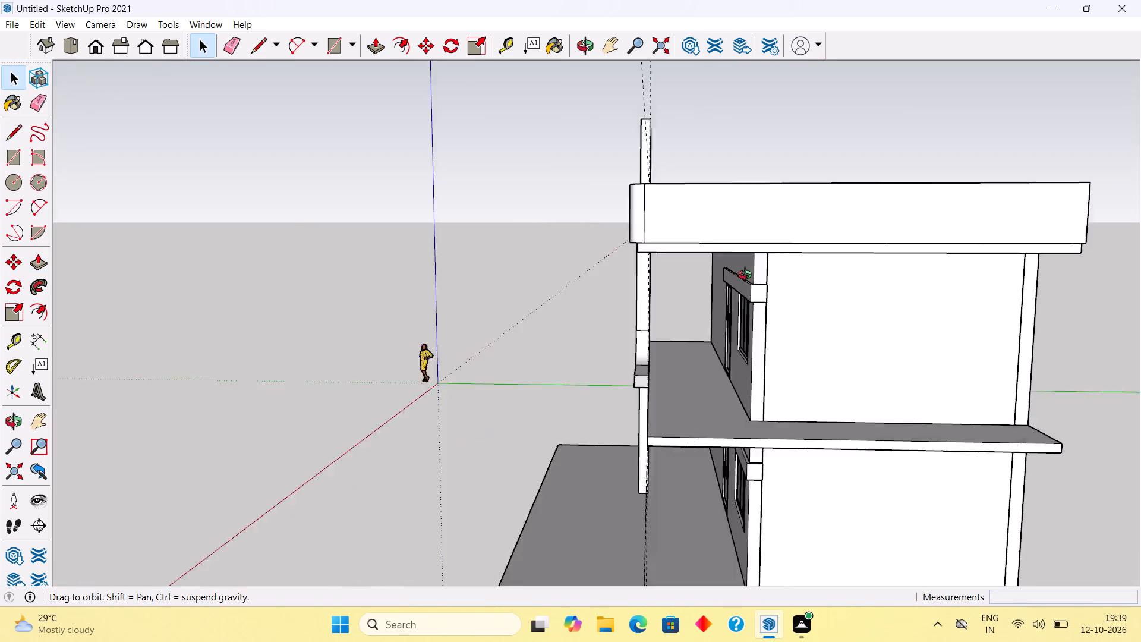
middle_click_drag(748, 276, 880, 286)
scroll(728, 258, "up", 12)
middle_click_drag(837, 259, 872, 158)
scroll(872, 158, "down", 2)
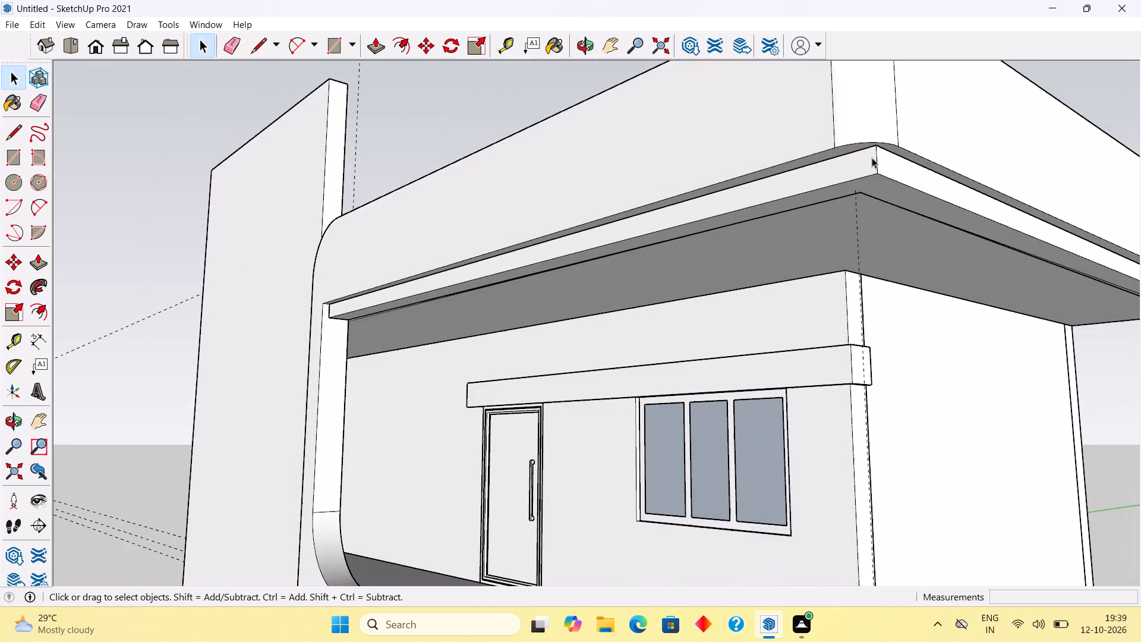
scroll(872, 158, "down", 11)
middle_click_drag(922, 172, 925, 61)
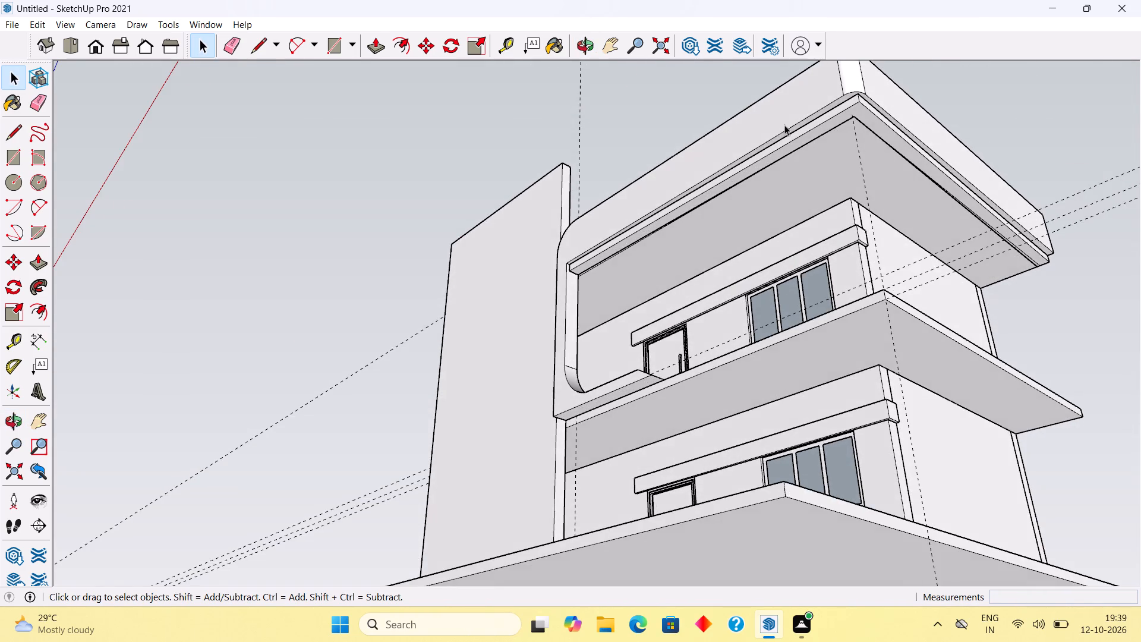
scroll(784, 125, "down", 6)
scroll(820, 79, "up", 16)
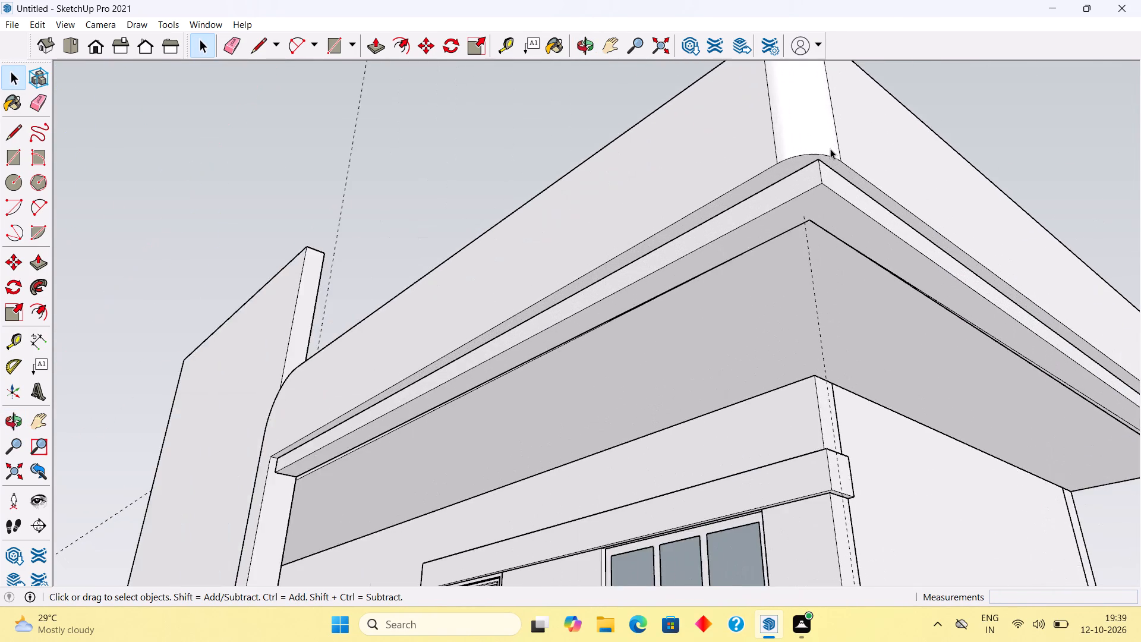
scroll(830, 149, "up", 7)
middle_click_drag(808, 234, 826, 175)
scroll(826, 175, "up", 1)
scroll(796, 216, "up", 3)
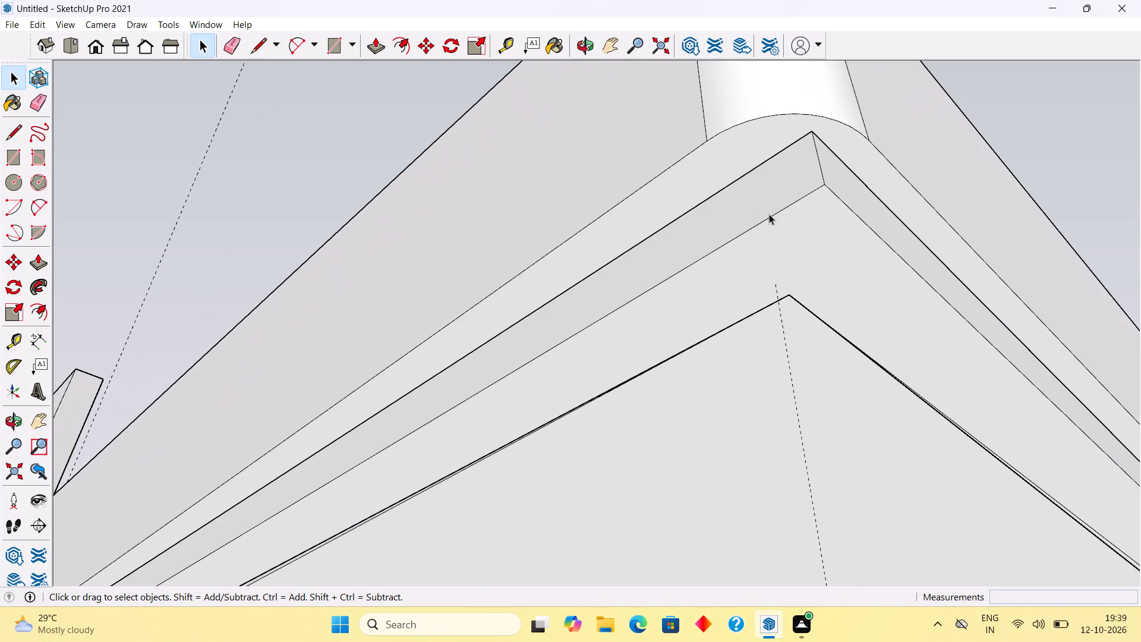
key("a")
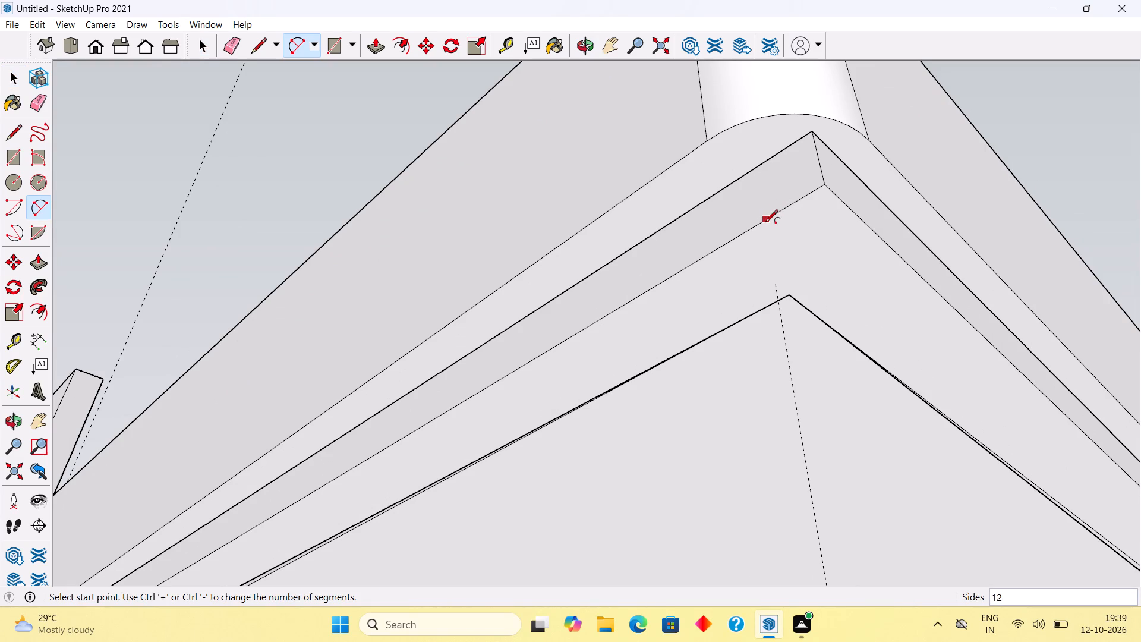
left_click(765, 223)
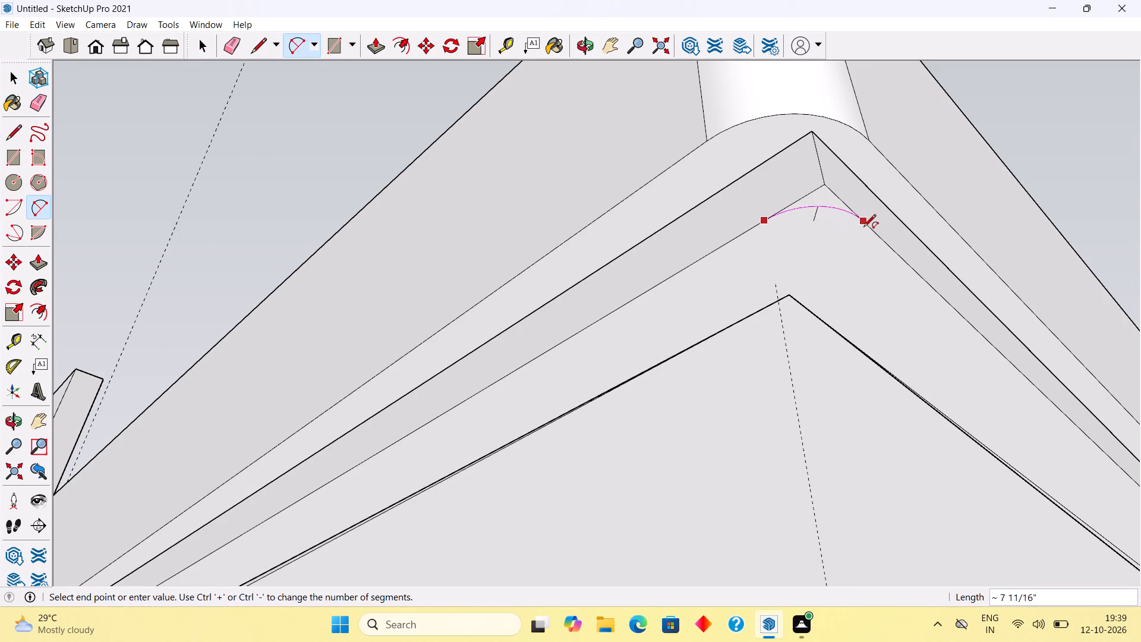
double_click(863, 228)
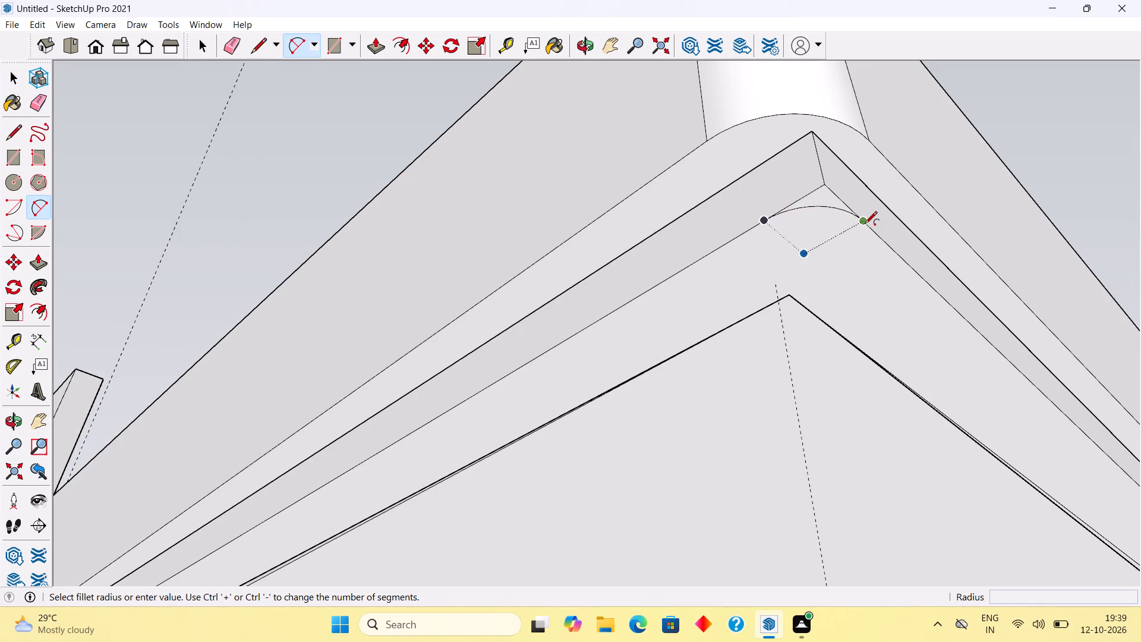
Push/Pull the corner piece outside the arc 6" up through the strip's full height to round its corner.
key("p")
left_click(830, 194)
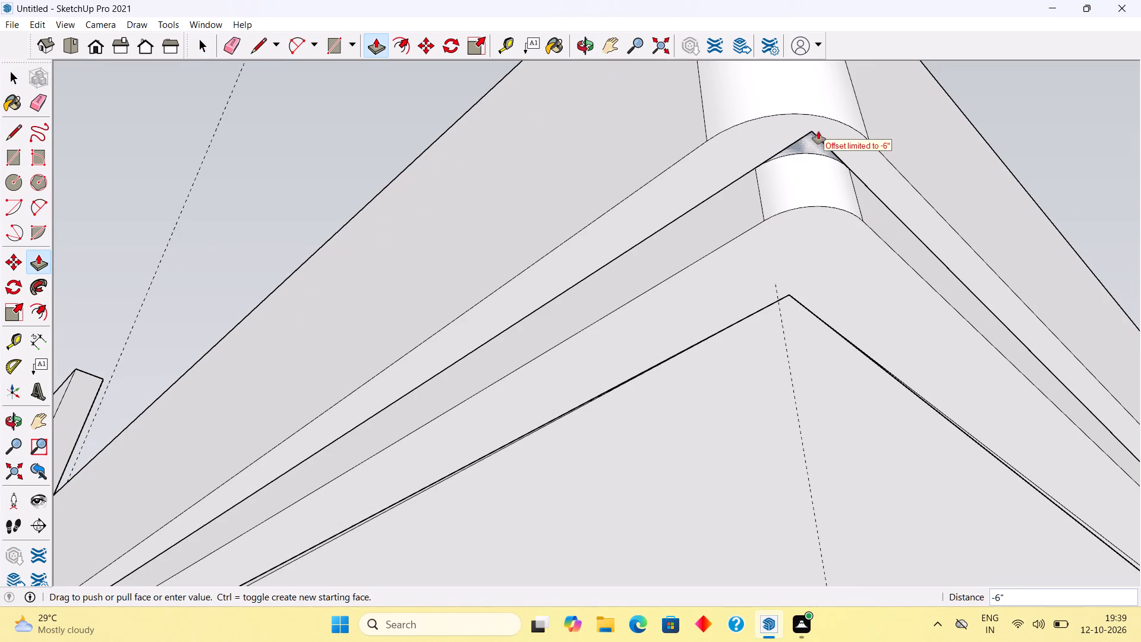
left_click(818, 131)
Select all connected geometry of the rounded recessed strip and make it a group.
middle_click_drag(818, 199, 1030, 513)
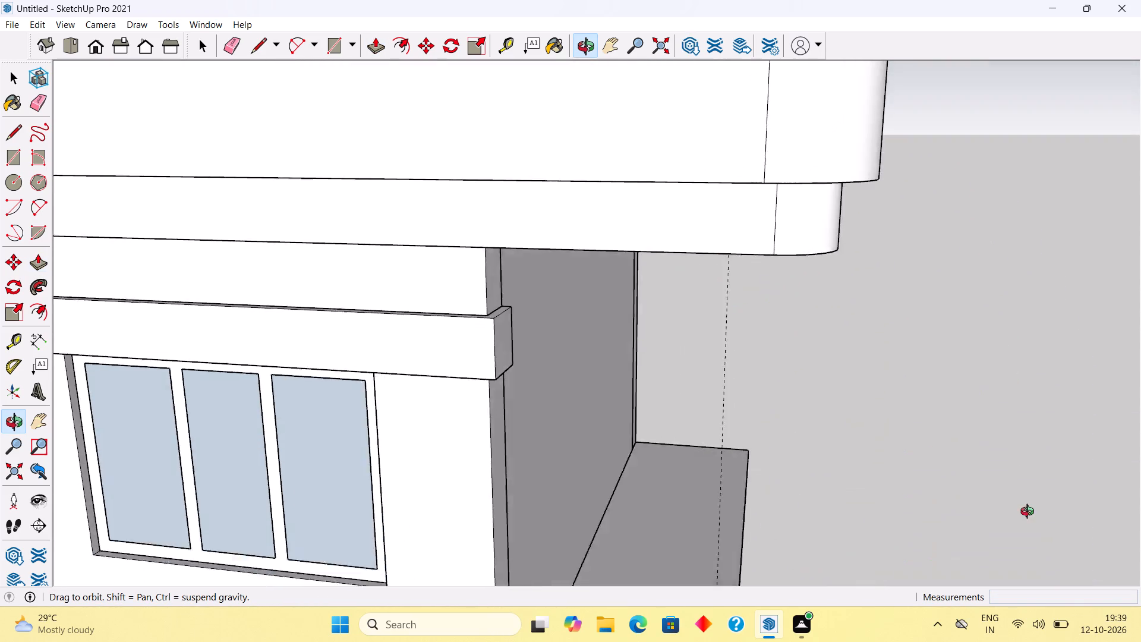
middle_click_drag(1030, 513, 1115, 385)
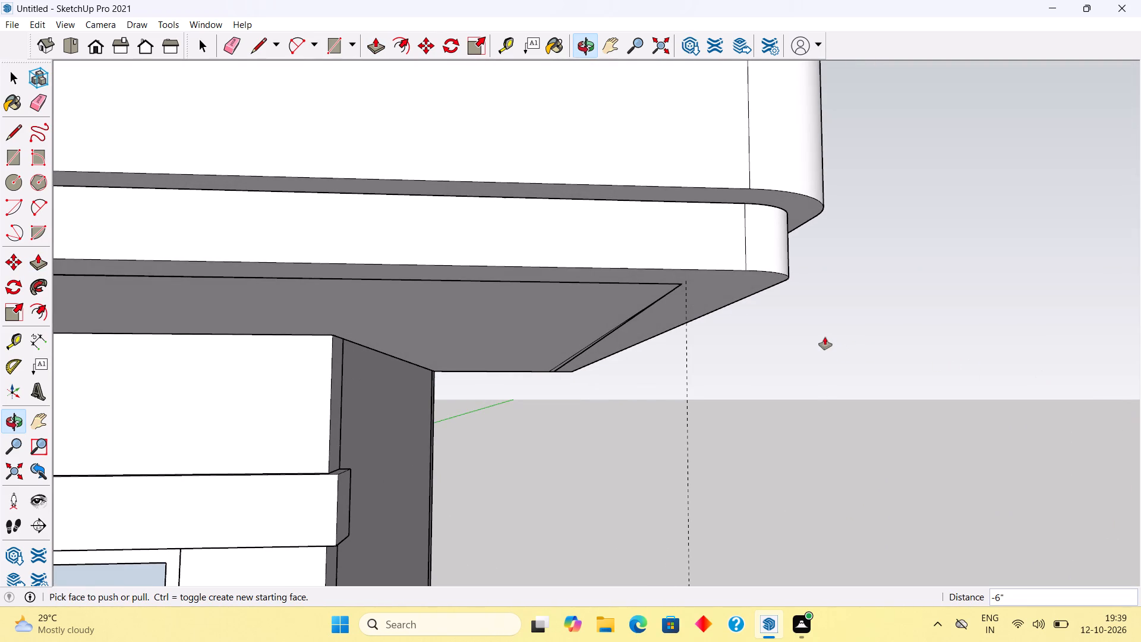
key("space")
triple_click(718, 248)
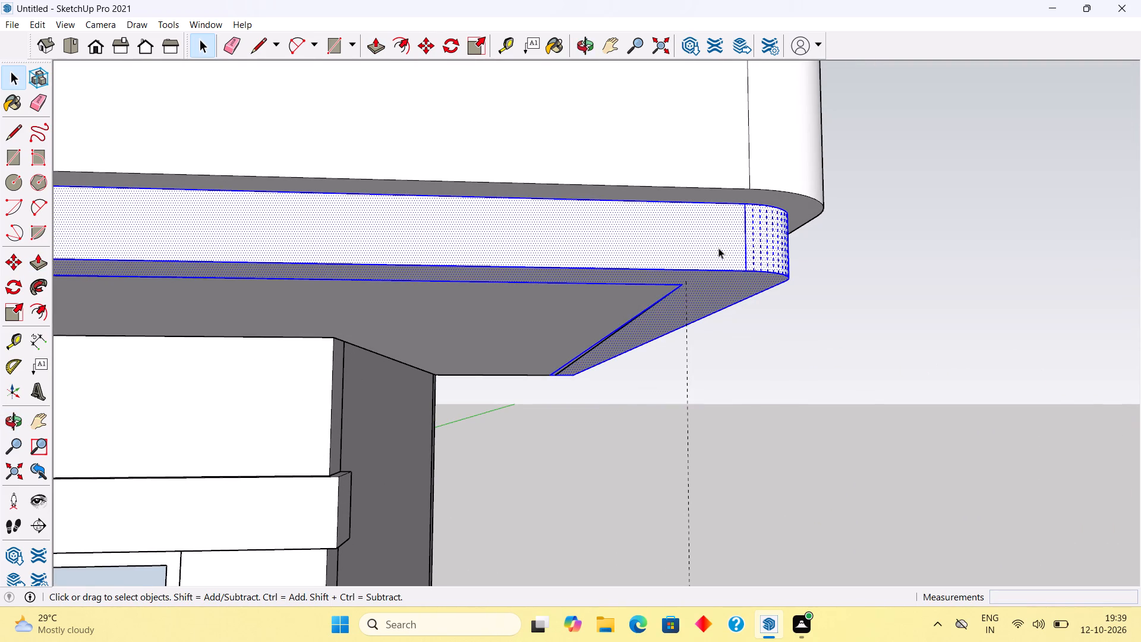
right_click(718, 248)
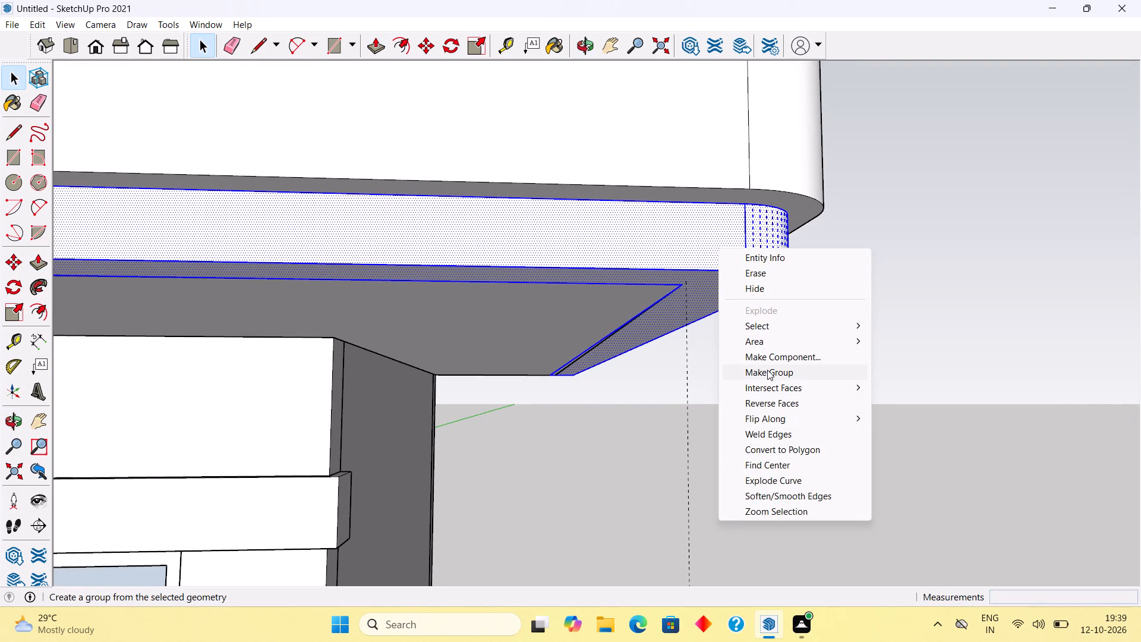
left_click(769, 373)
left_click(853, 285)
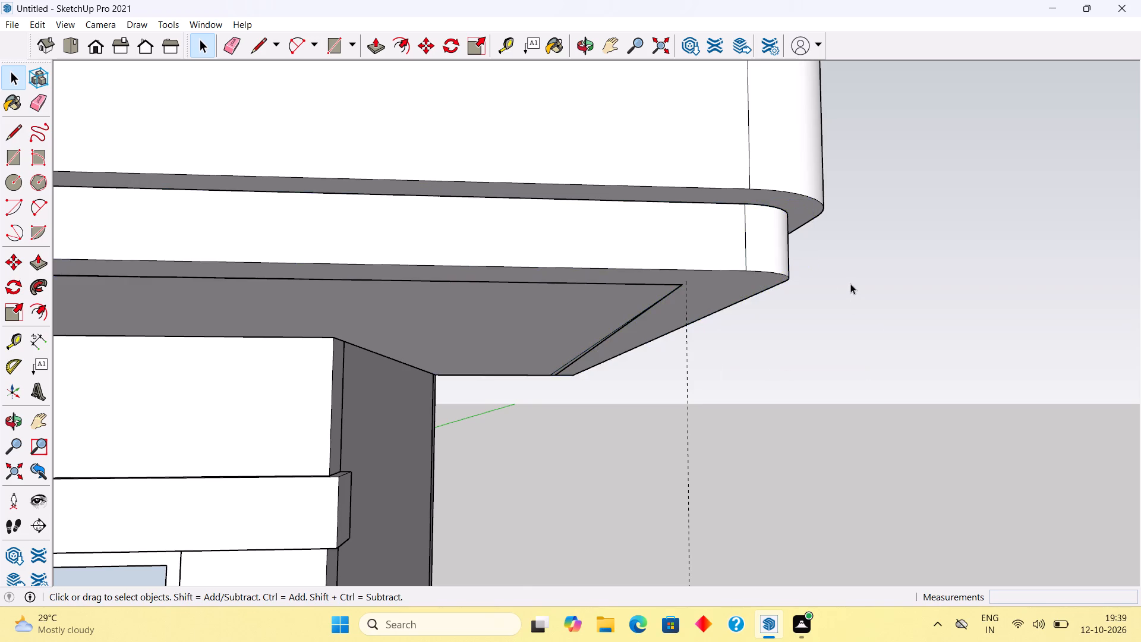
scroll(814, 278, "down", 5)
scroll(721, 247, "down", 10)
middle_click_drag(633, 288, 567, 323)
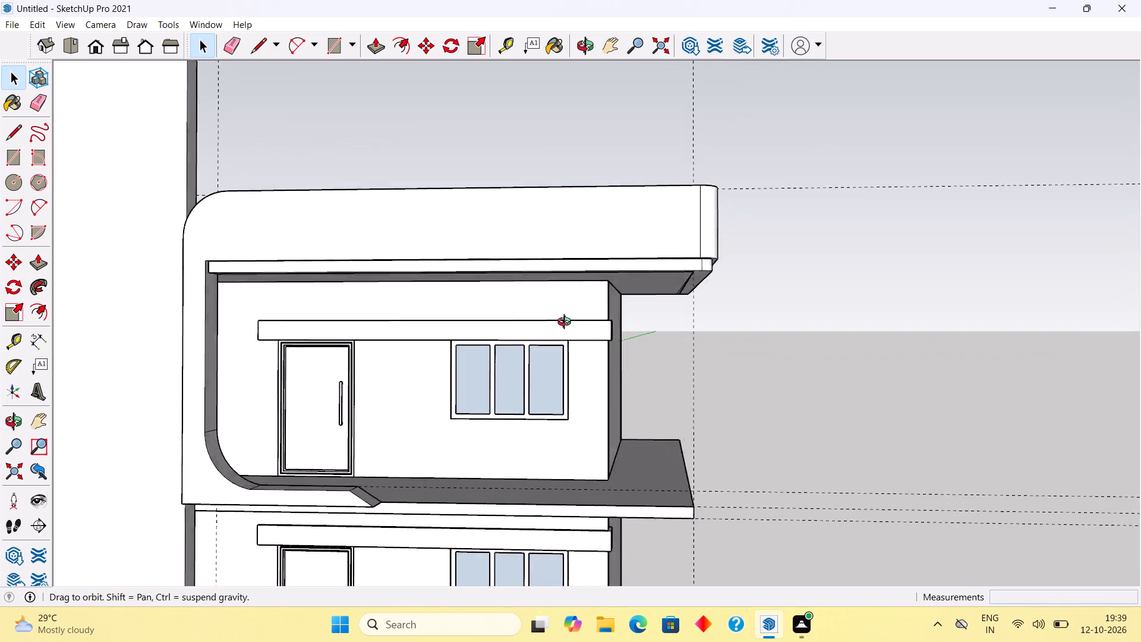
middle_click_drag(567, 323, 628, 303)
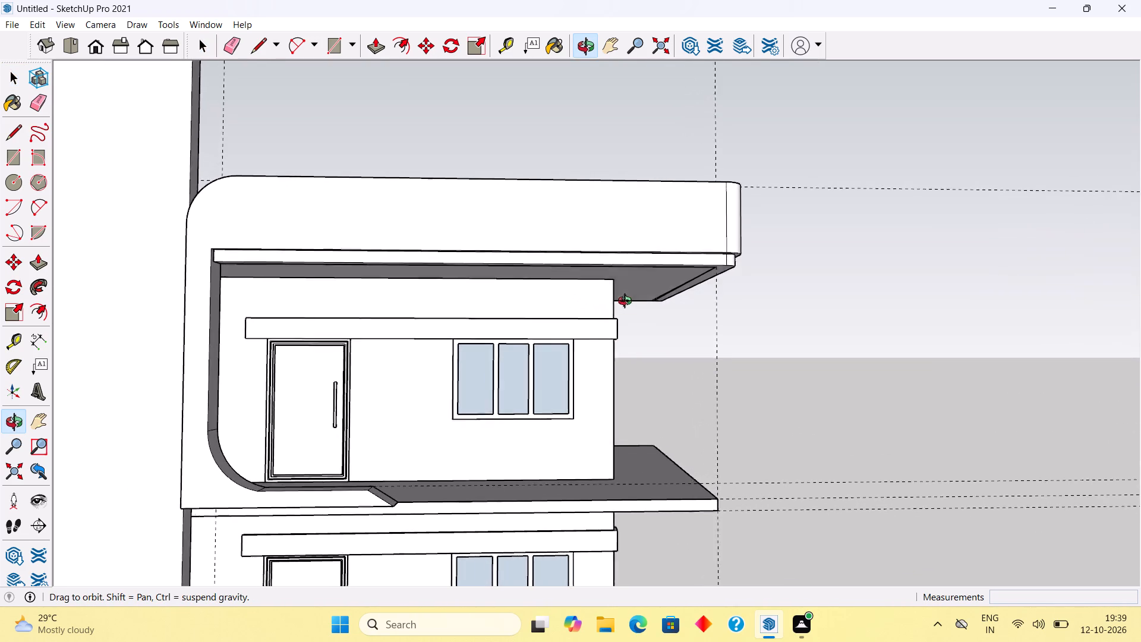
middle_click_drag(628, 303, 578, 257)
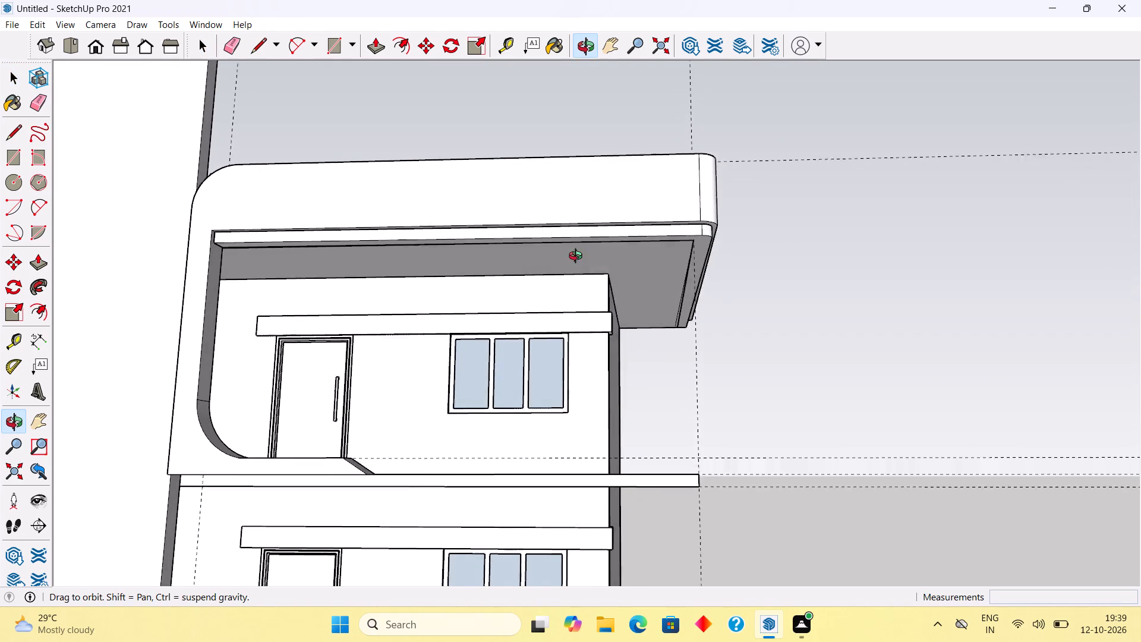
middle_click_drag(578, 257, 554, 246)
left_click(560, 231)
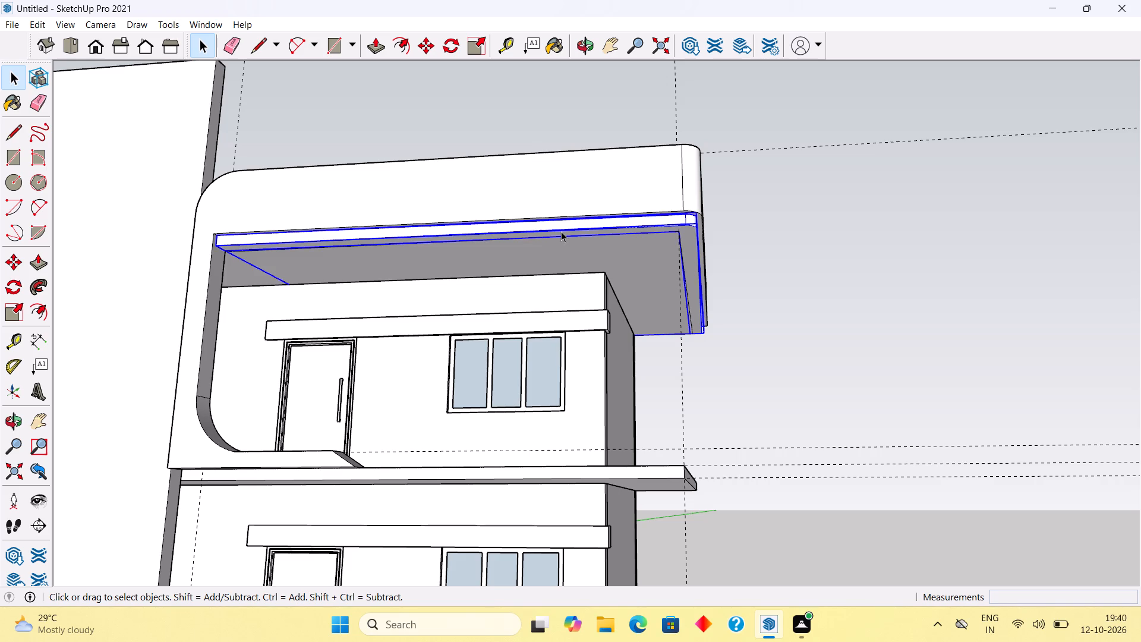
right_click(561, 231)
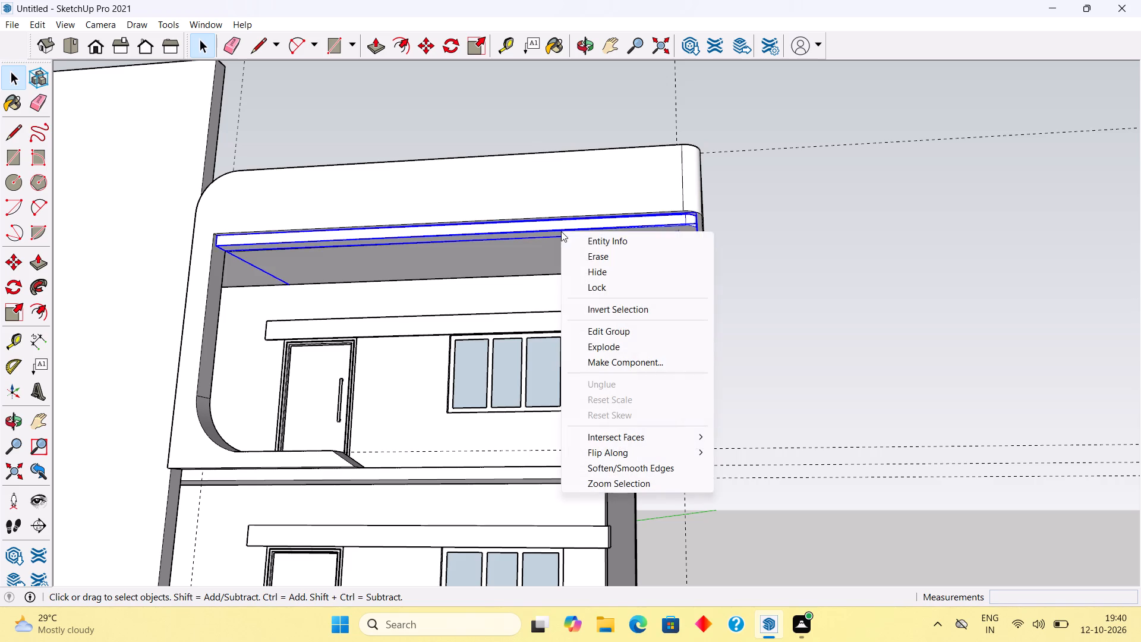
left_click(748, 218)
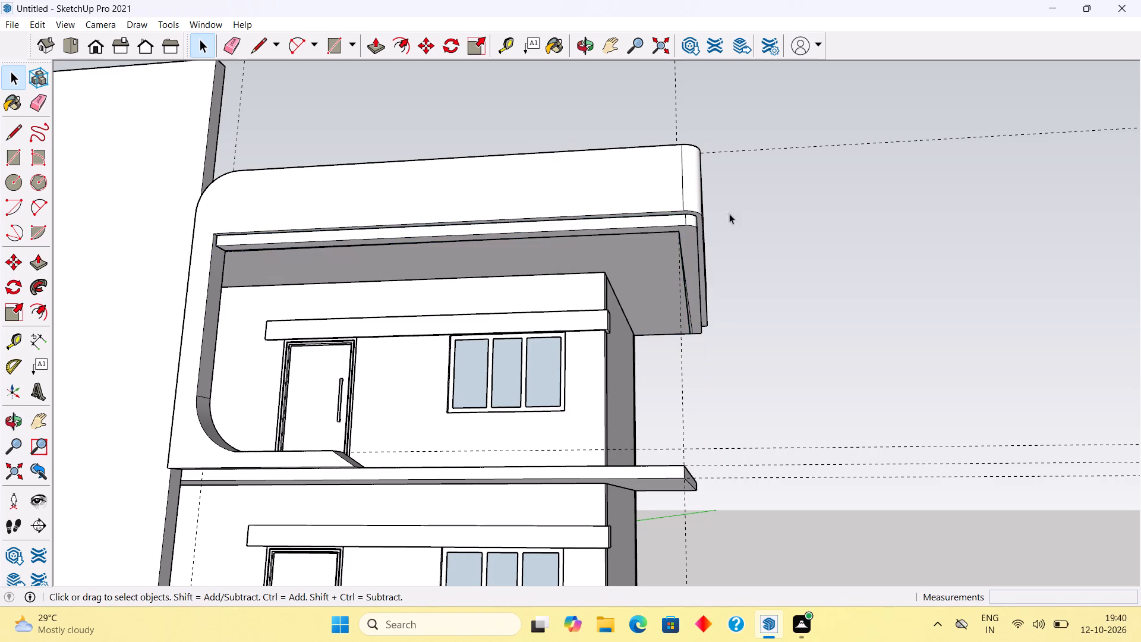
Measure the height of the recessed band's front face beneath the upper frame.
scroll(595, 222, "up", 12)
middle_click_drag(590, 206, 662, 233)
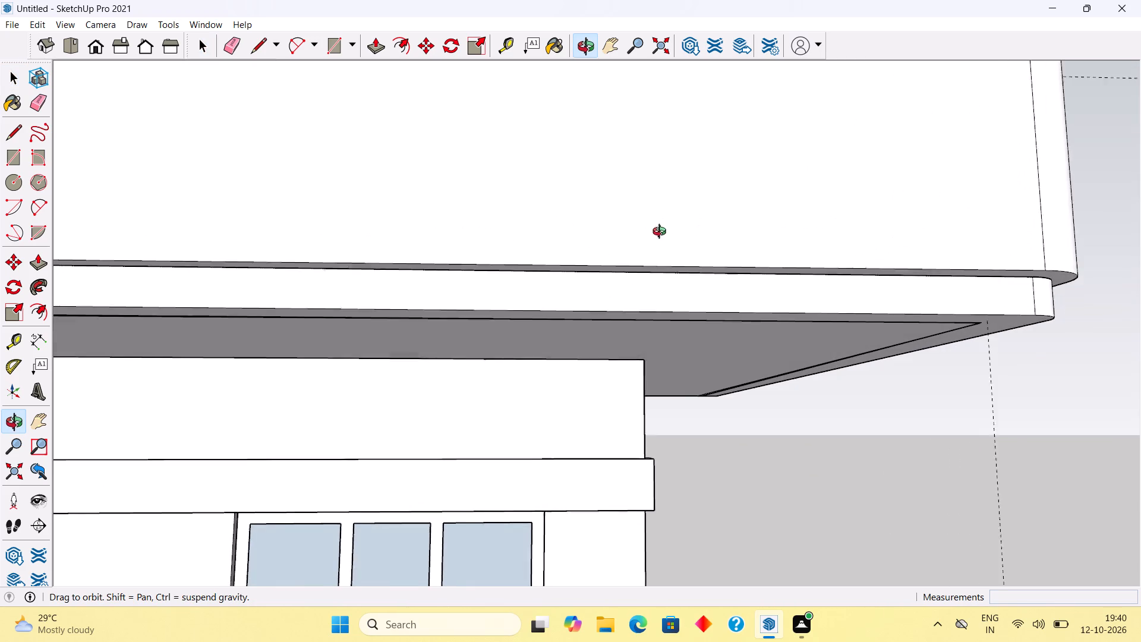
middle_click_drag(662, 233, 681, 228)
scroll(695, 259, "up", 4)
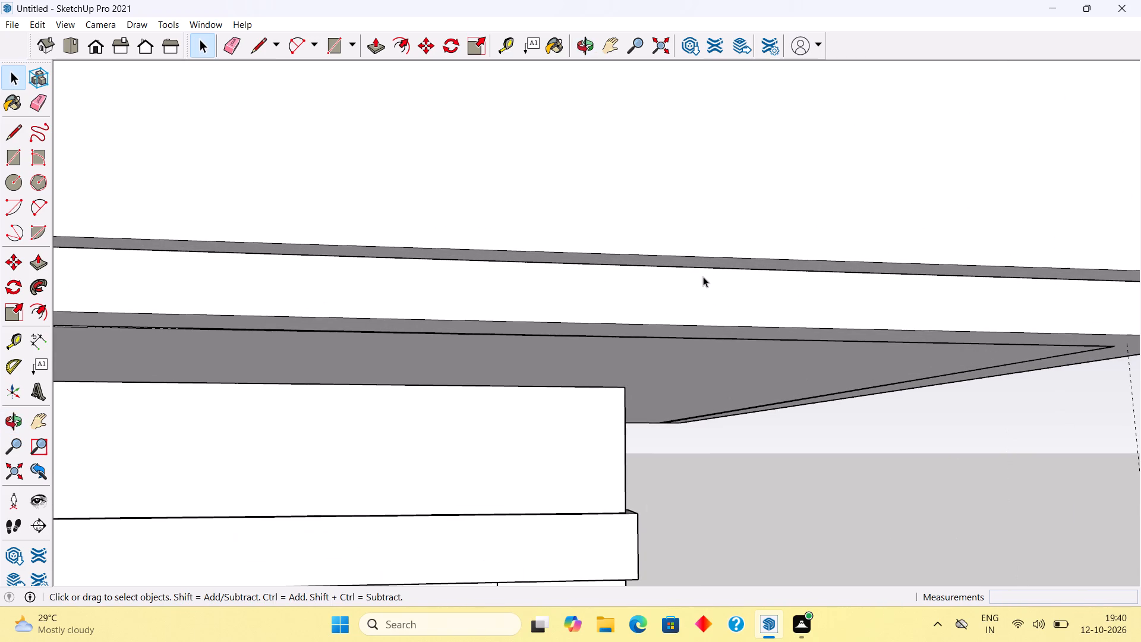
key("t")
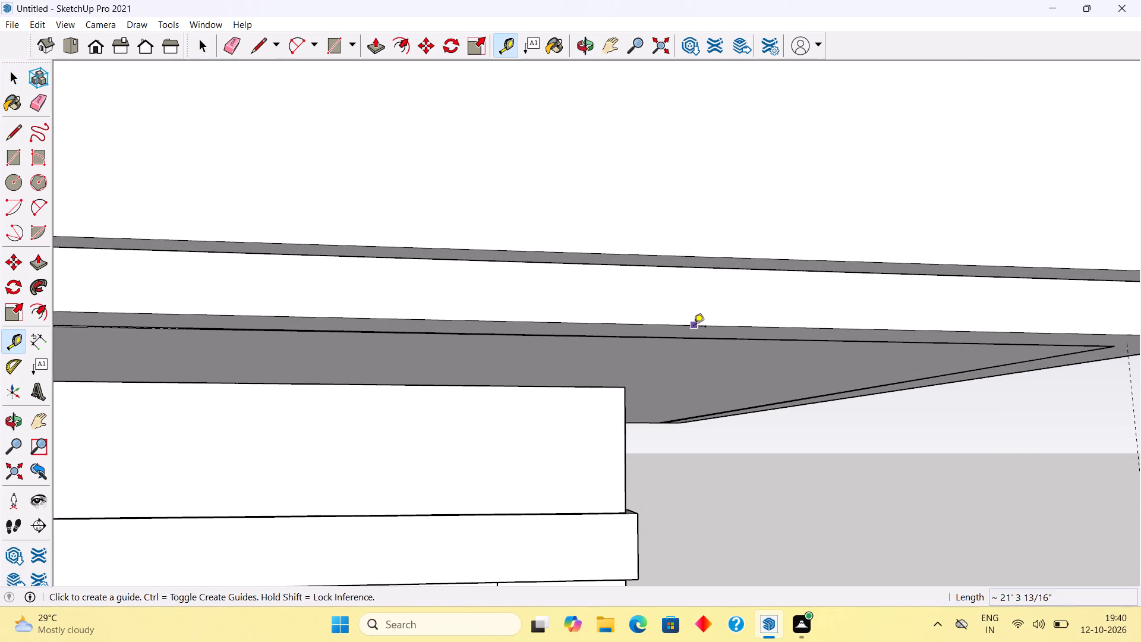
left_click(694, 328)
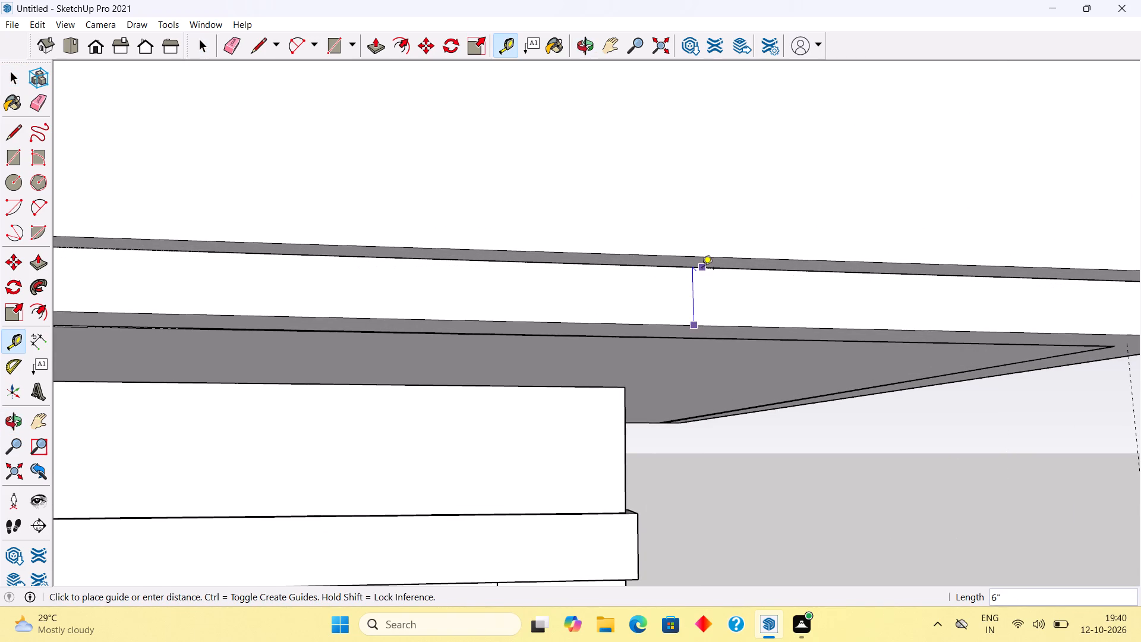
key("space")
scroll(685, 298, "down", 12)
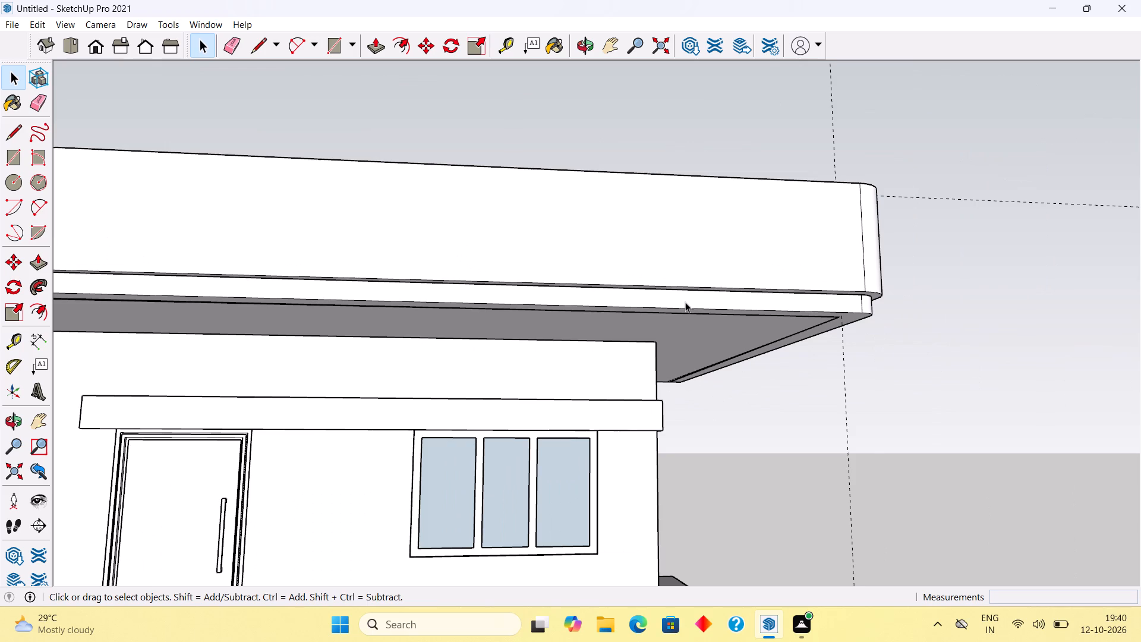
Measure the width of the recessed band's underside from its outer edge to its inner edge.
middle_click_drag(710, 284, 912, 224)
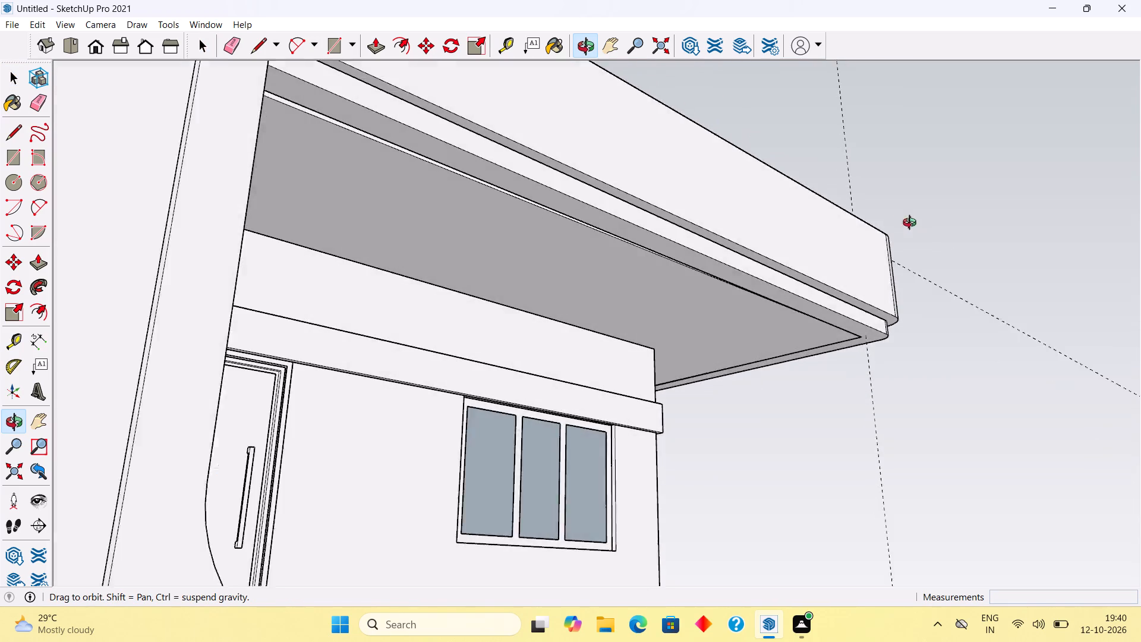
middle_click_drag(912, 224, 853, 216)
scroll(853, 216, "down", 7)
middle_click_drag(579, 207, 406, 258)
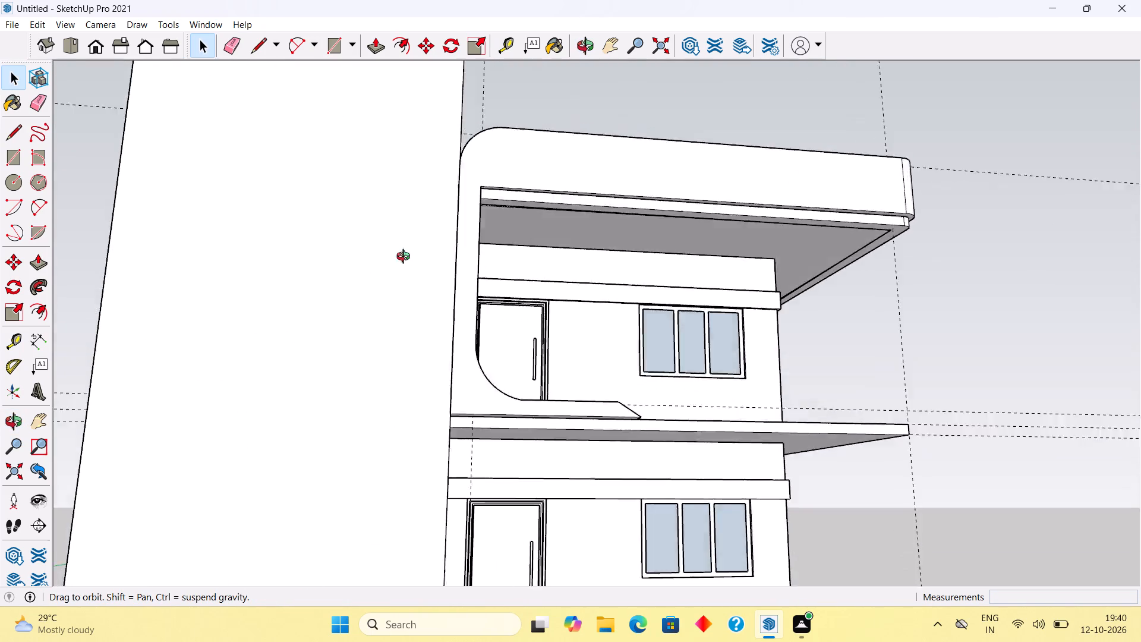
middle_click_drag(406, 258, 81, 266)
scroll(575, 159, "up", 6)
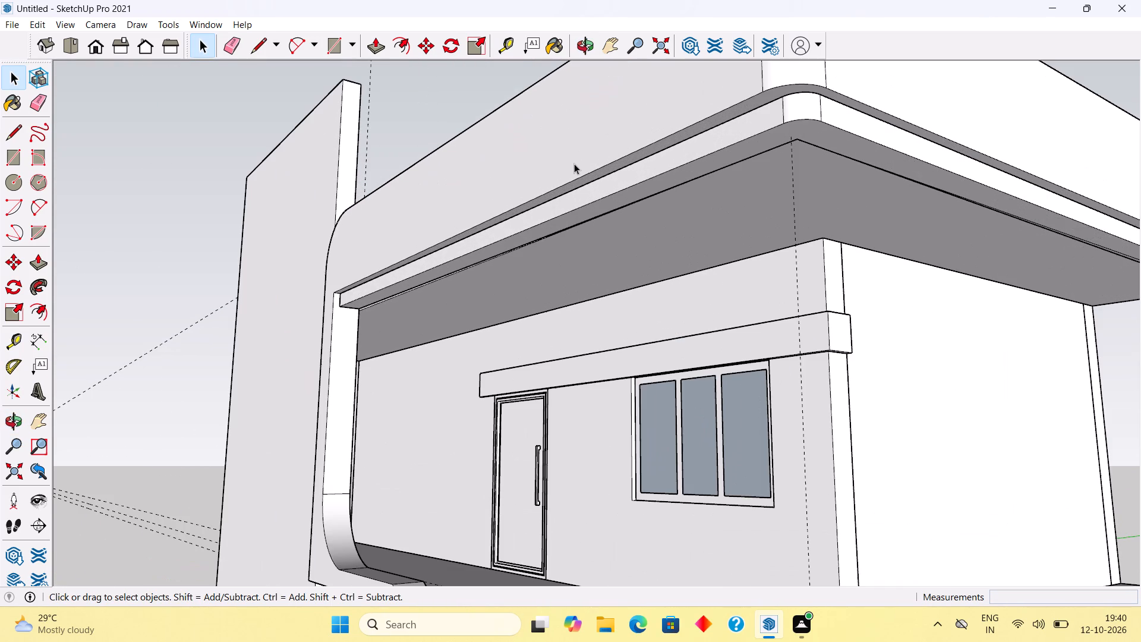
middle_click_drag(783, 184, 659, 182)
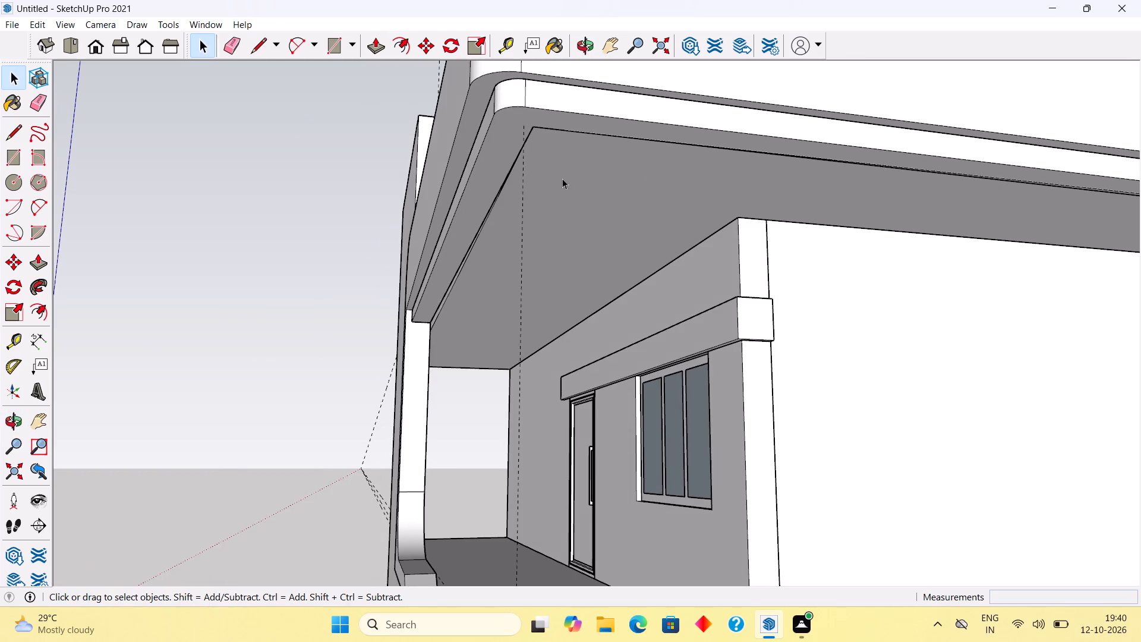
scroll(450, 208, "up", 6)
scroll(500, 212, "up", 4)
middle_click_drag(504, 211, 486, 219)
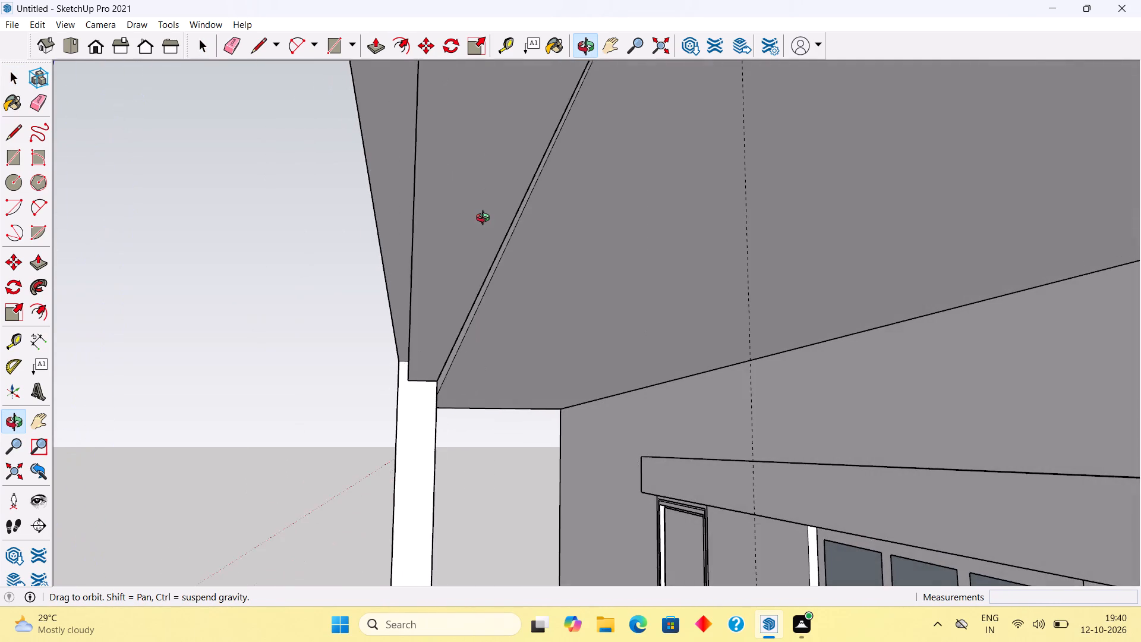
middle_click_drag(486, 219, 459, 265)
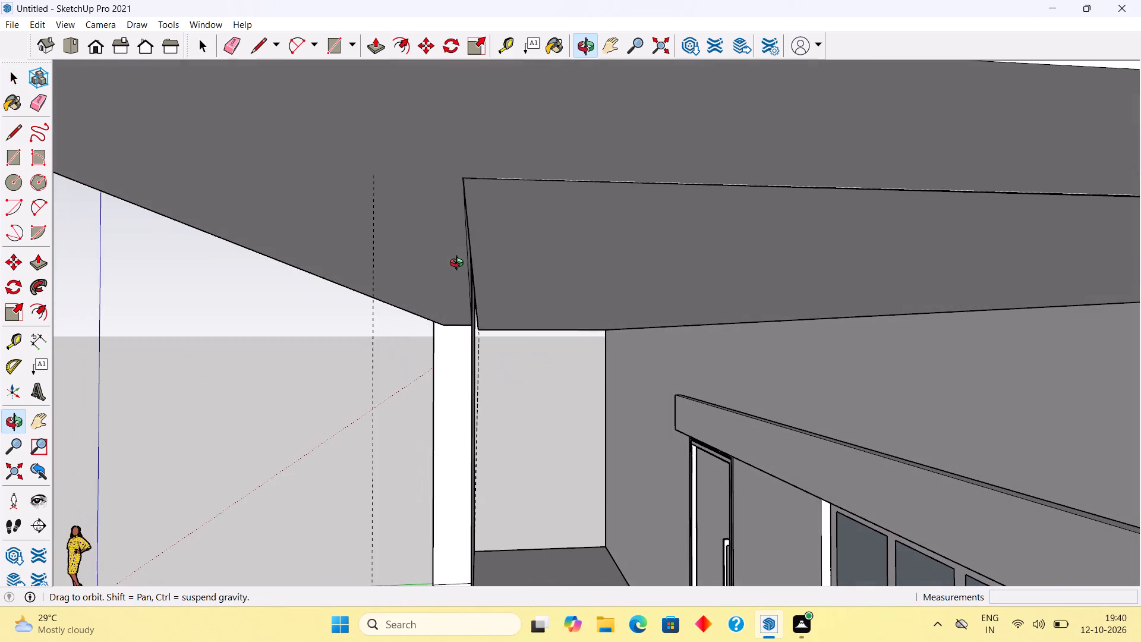
middle_click_drag(459, 265, 478, 311)
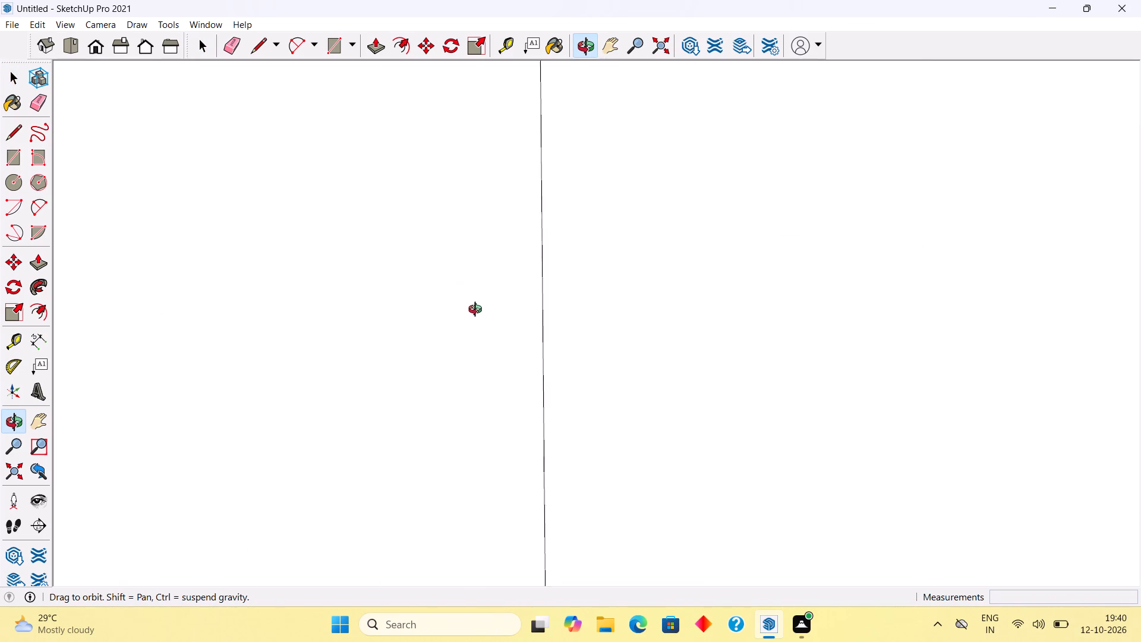
middle_click_drag(478, 311, 553, 196)
scroll(480, 265, "up", 2)
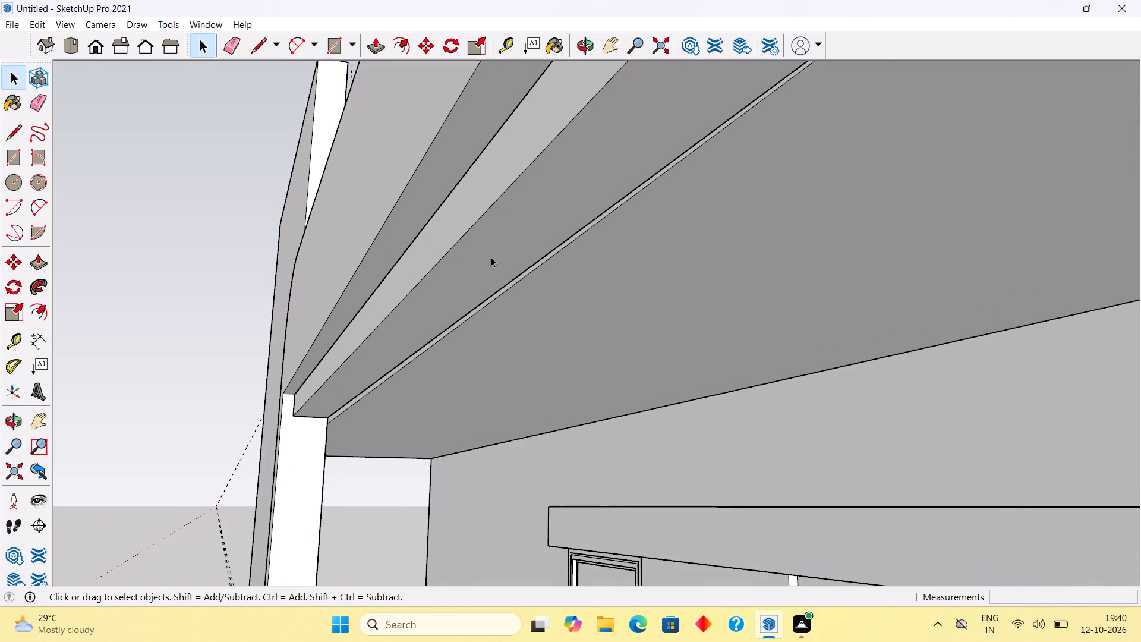
key("t")
left_click(484, 213)
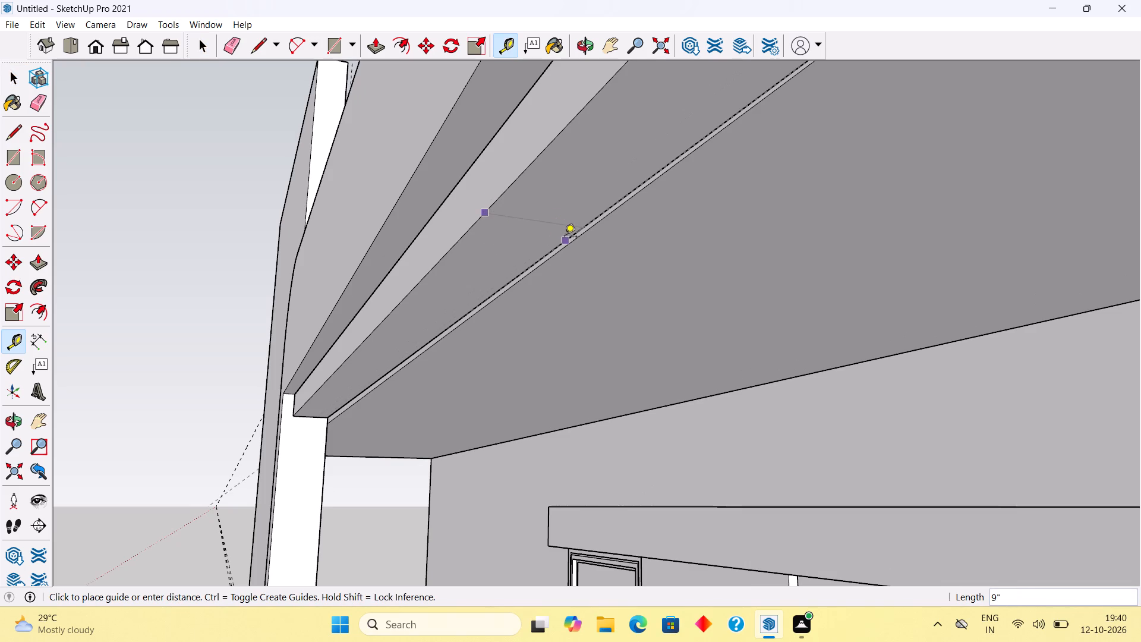
key("space")
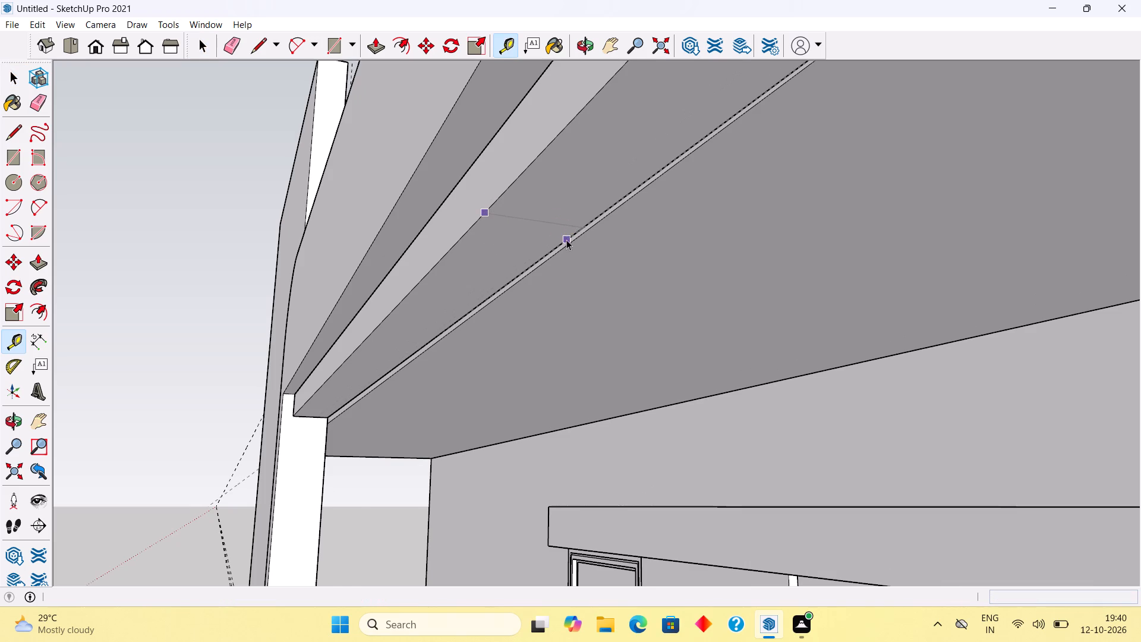
Hide the grouped recessed band beneath the upper frame.
scroll(568, 241, "down", 18)
left_click(567, 223)
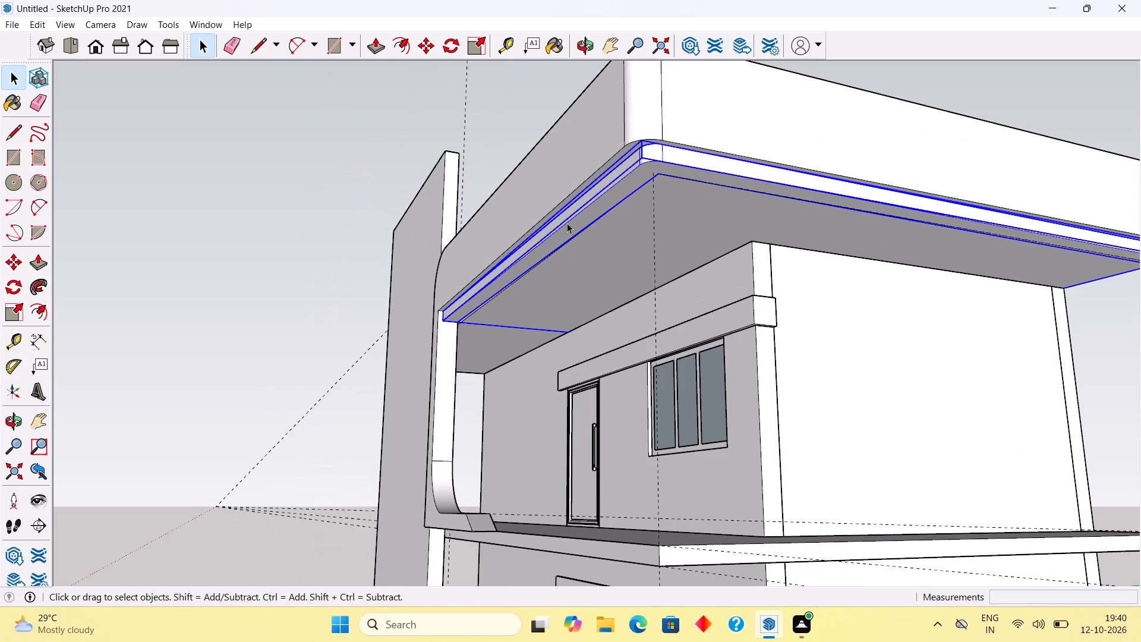
right_click(567, 223)
left_click(619, 268)
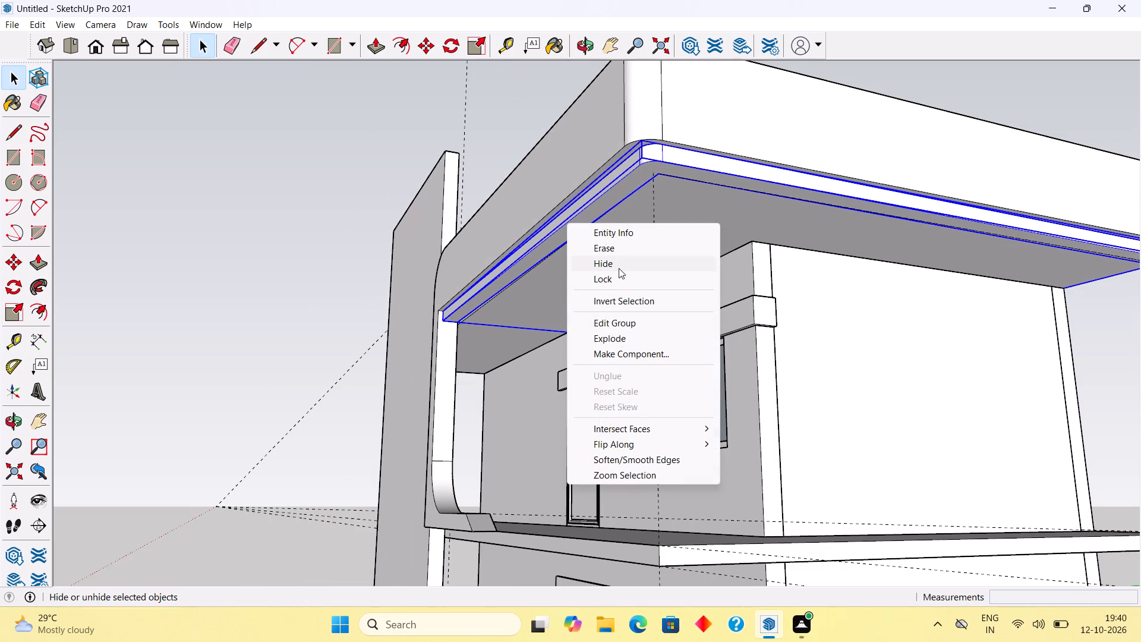
Inside the roof slab's group, Push/Pull the slab's front face 2" outward to meet the back of the upper frame.
middle_click_drag(674, 147, 866, 113)
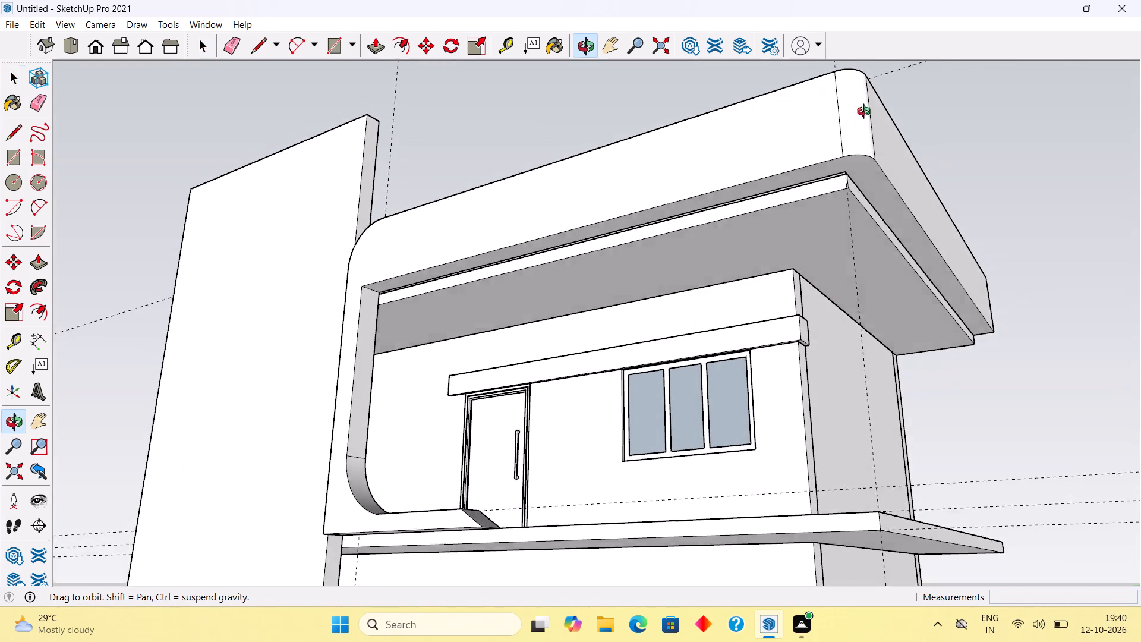
middle_click_drag(866, 113, 866, 112)
scroll(678, 191, "up", 7)
middle_click_drag(688, 159, 766, 124)
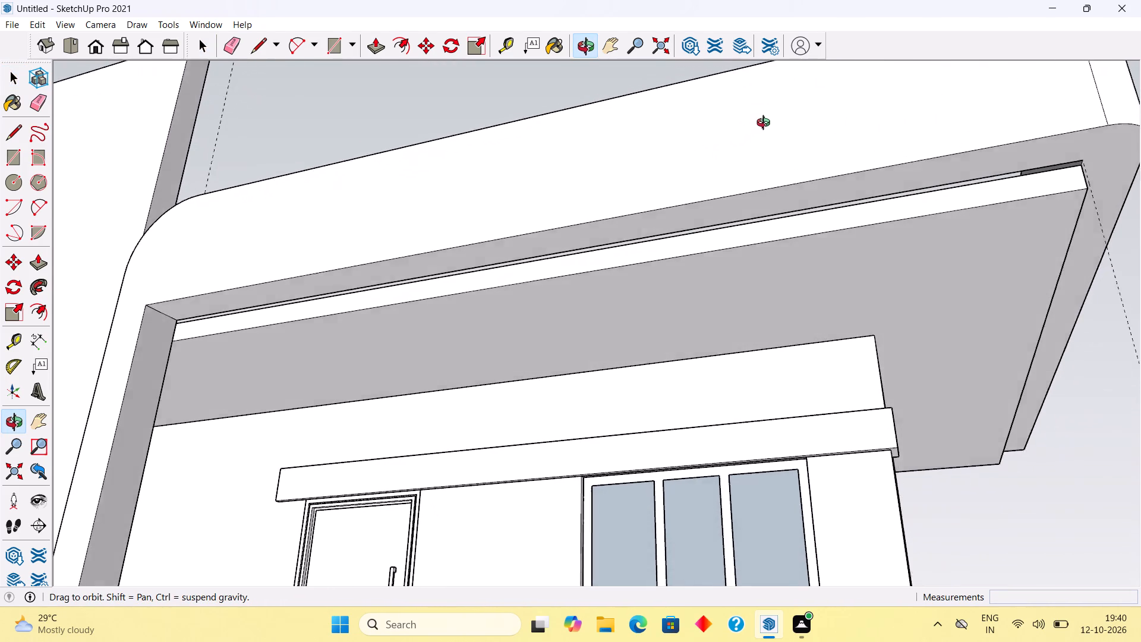
middle_click_drag(766, 124, 769, 97)
scroll(802, 196, "up", 5)
triple_click(803, 199)
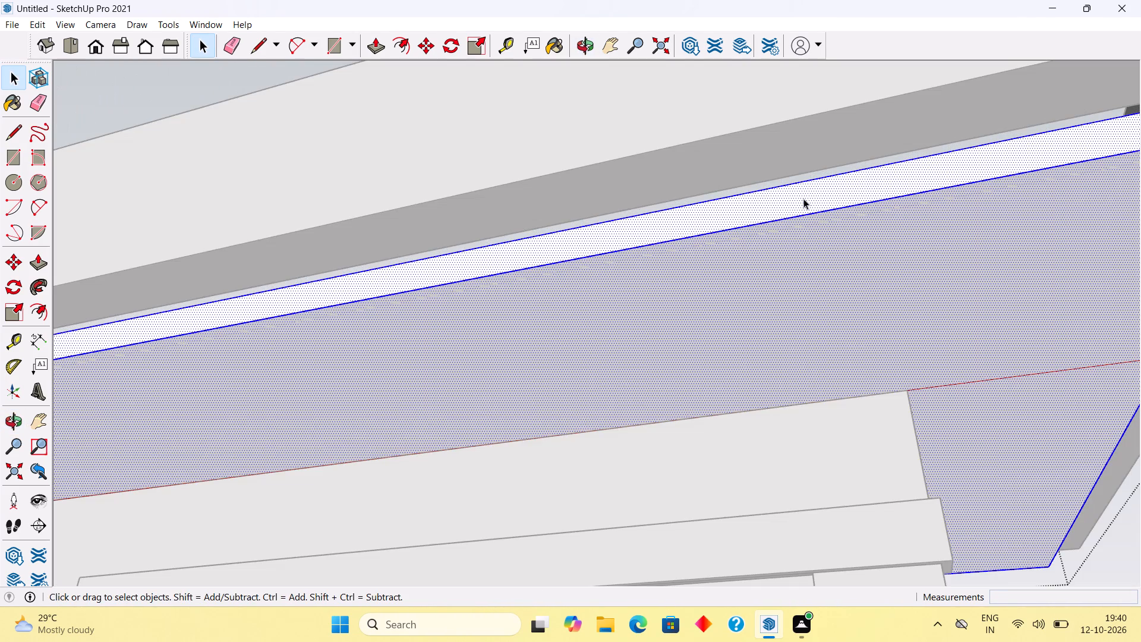
key("p")
left_click(807, 193)
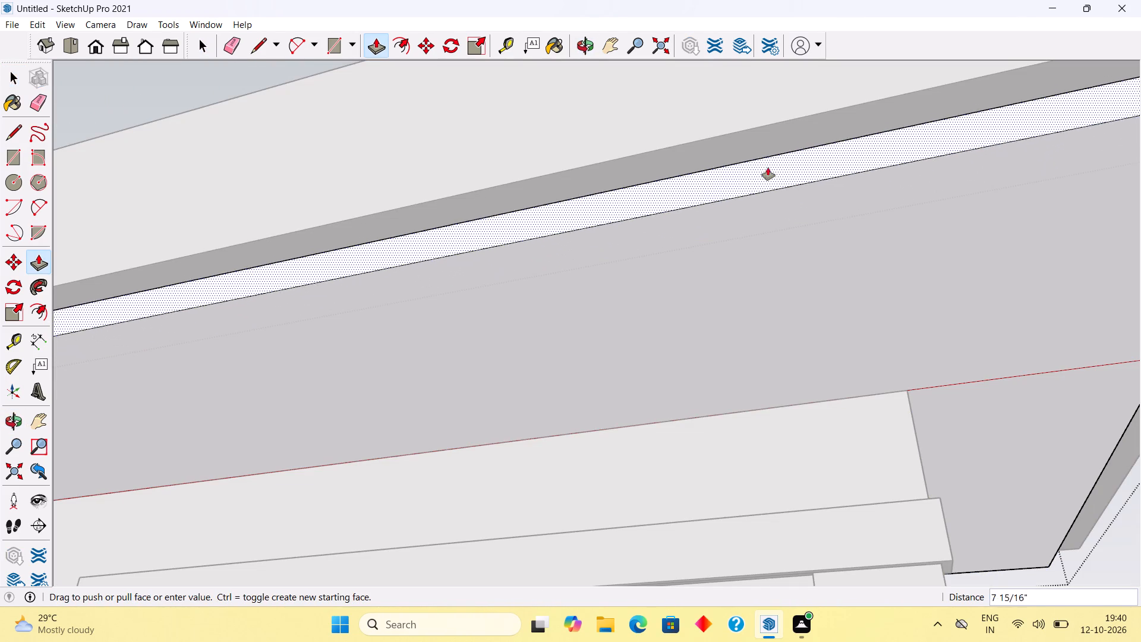
middle_click_drag(724, 182, 225, 484)
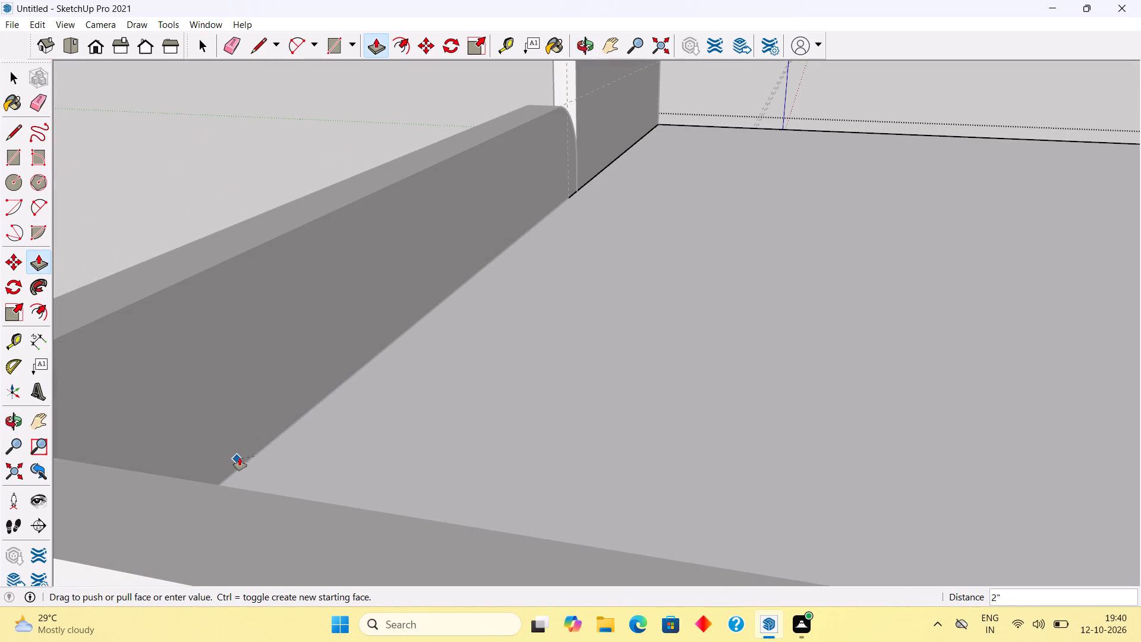
left_click(280, 433)
key("space")
scroll(252, 420, "down", 3)
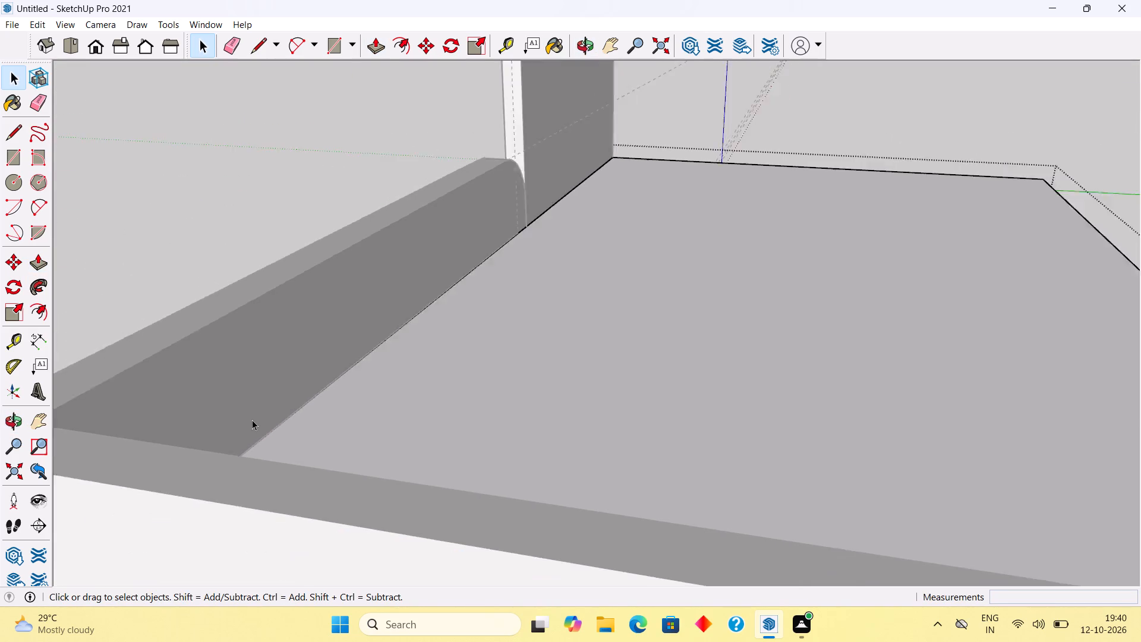
scroll(252, 420, "down", 9)
middle_click_drag(242, 428, 740, 235)
left_click(737, 129)
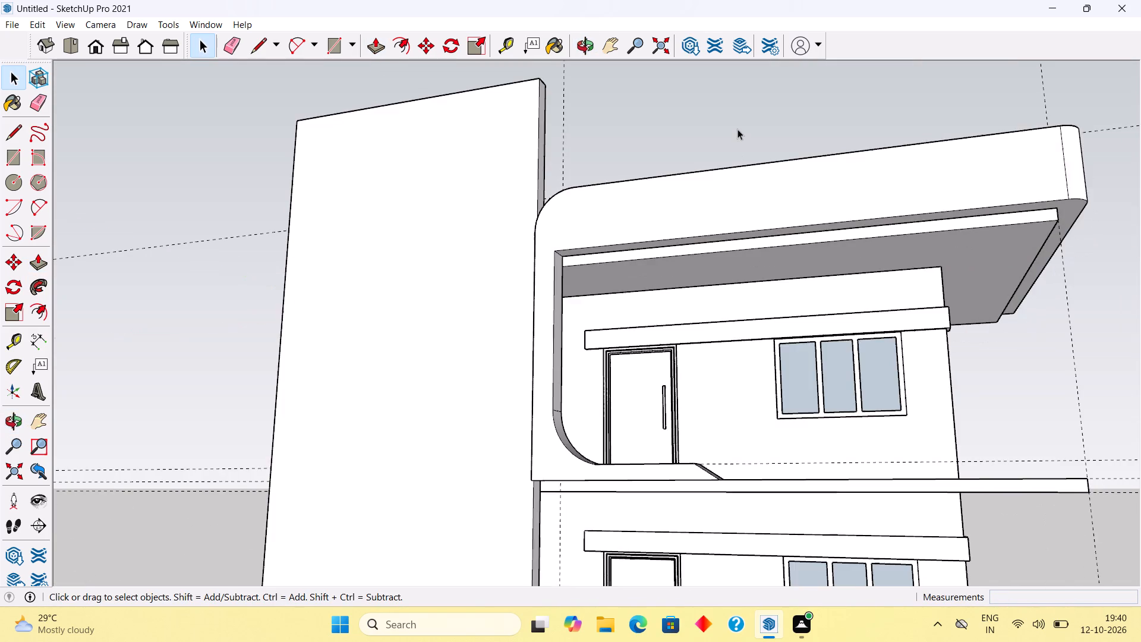
Inside the upper frame's group, Push/Pull the frame's large front face 2" outward.
middle_click_drag(752, 182, 916, 226)
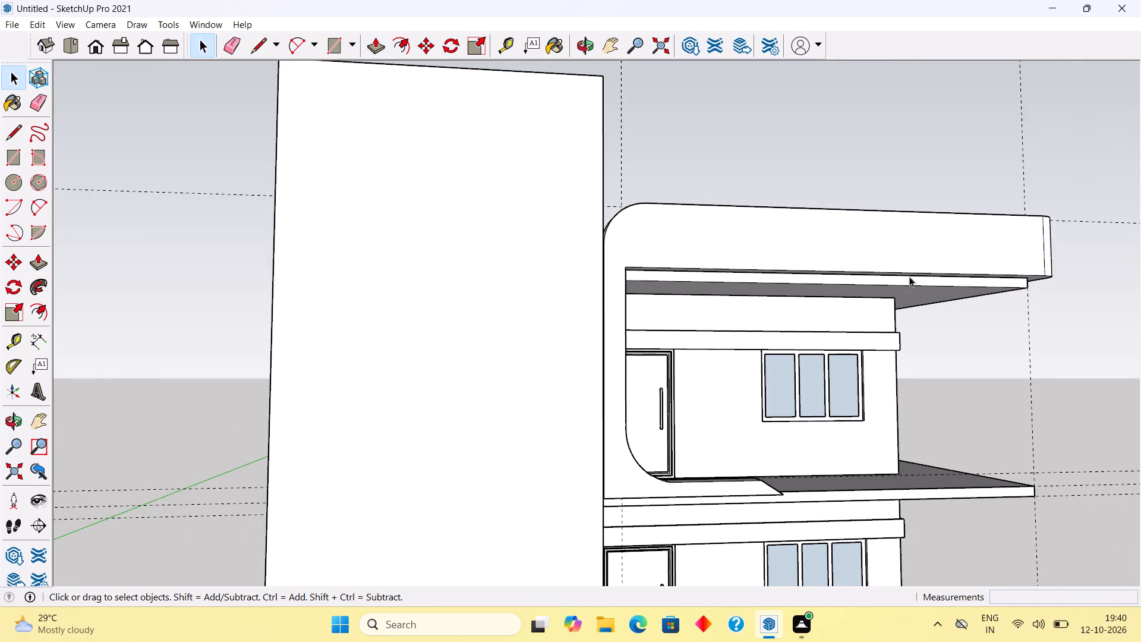
scroll(909, 276, "up", 4)
middle_click_drag(907, 277, 783, 225)
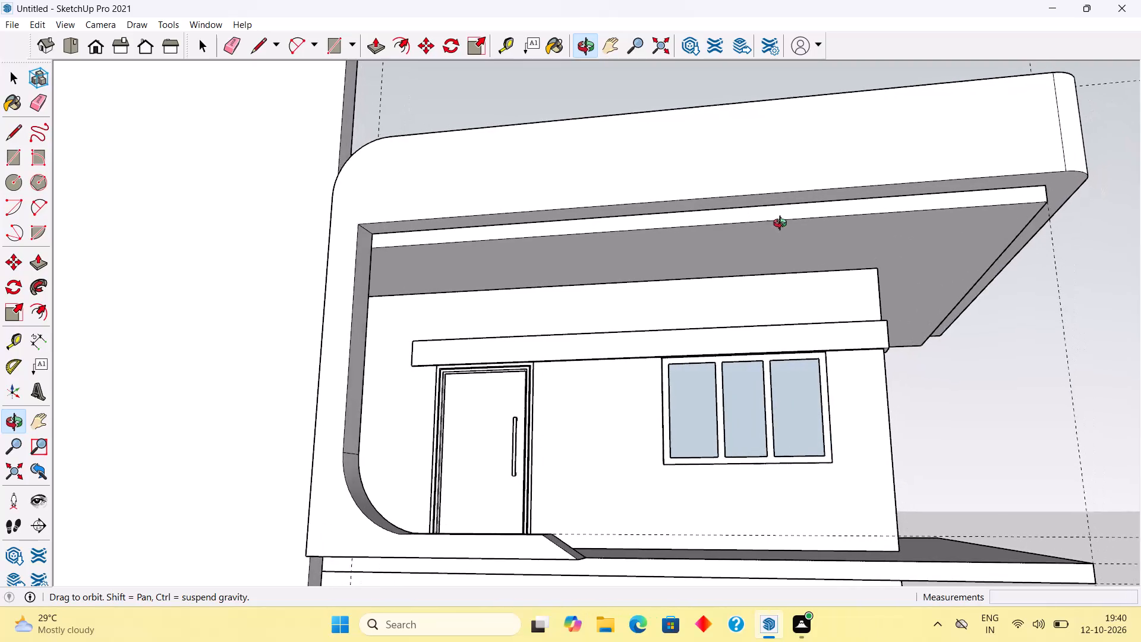
middle_click_drag(783, 225, 736, 247)
left_click(724, 197)
triple_click(724, 197)
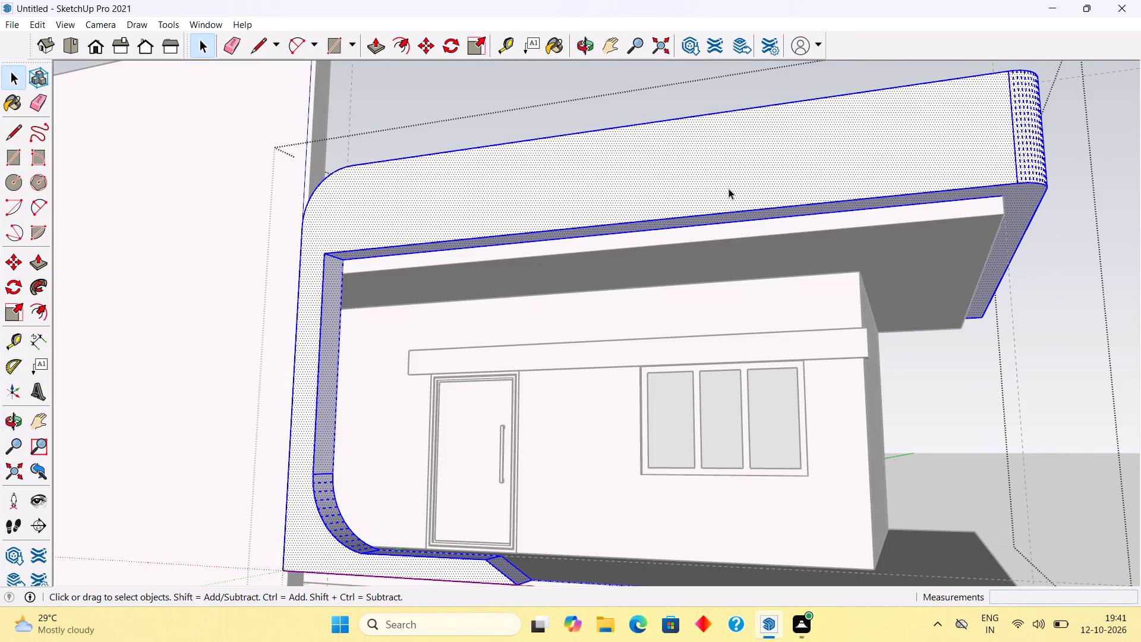
key("p")
left_click(729, 188)
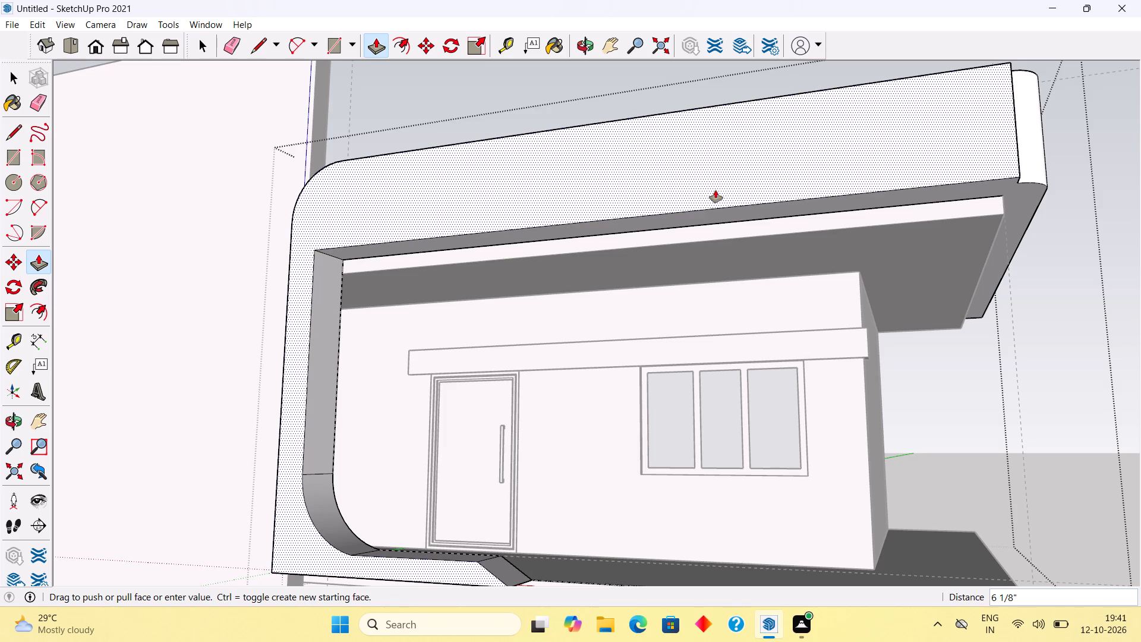
type("2\"")
key("Return")
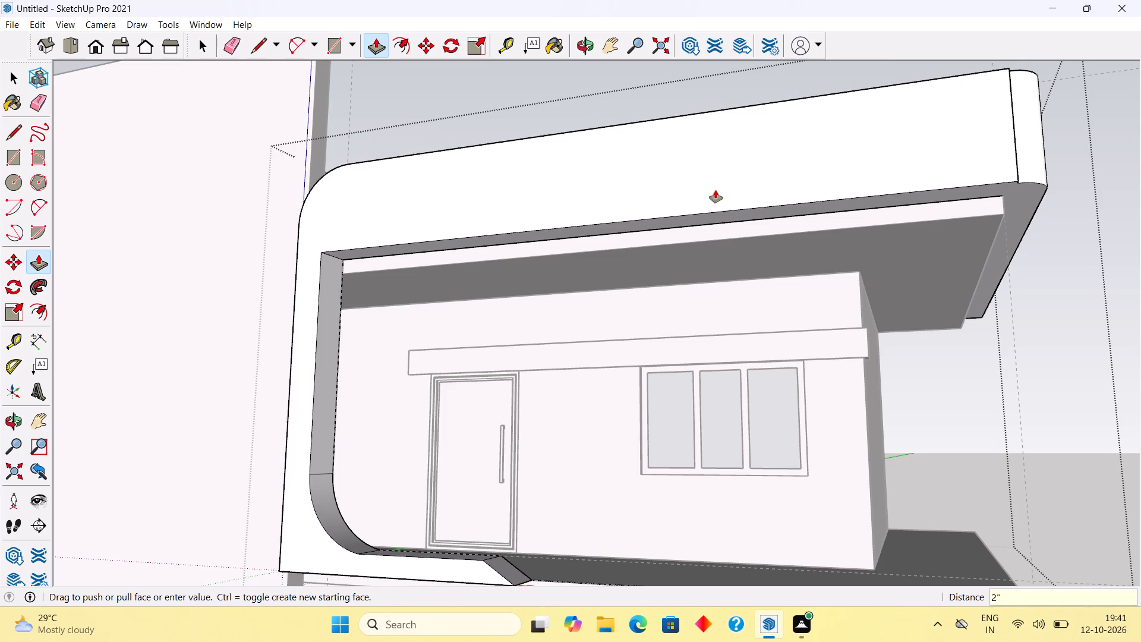
key("space")
scroll(716, 190, "down", 4)
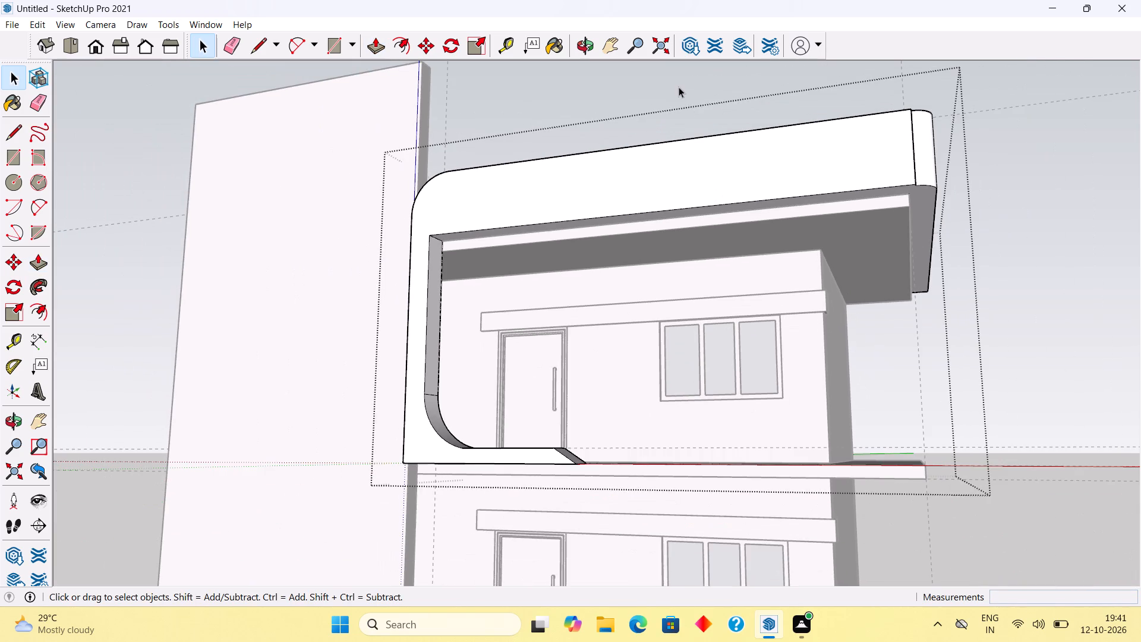
left_click(679, 87)
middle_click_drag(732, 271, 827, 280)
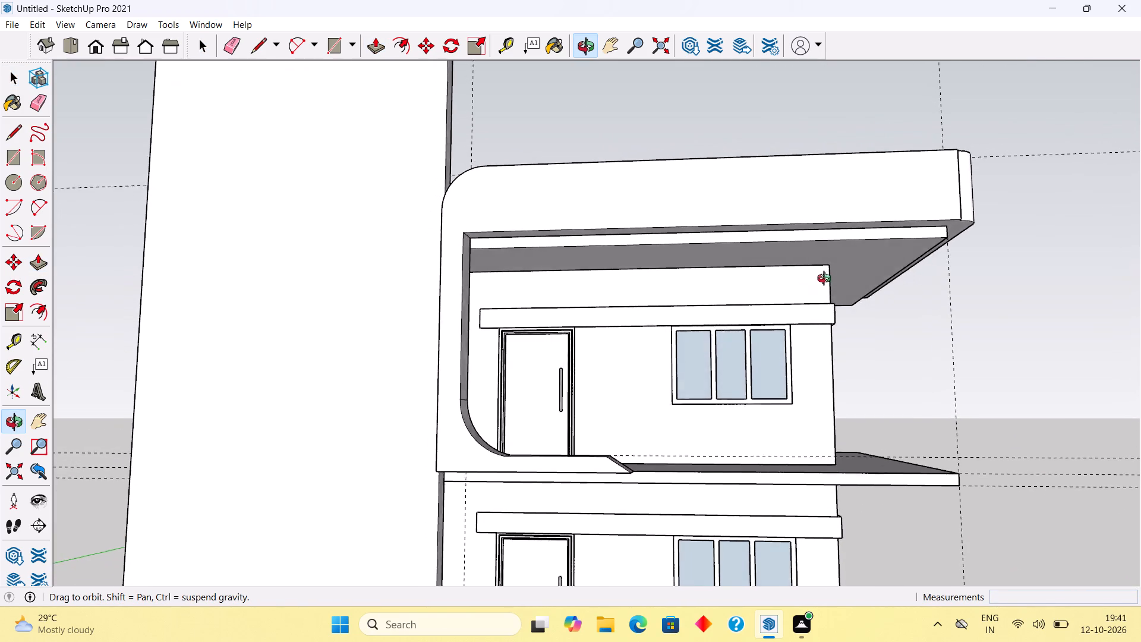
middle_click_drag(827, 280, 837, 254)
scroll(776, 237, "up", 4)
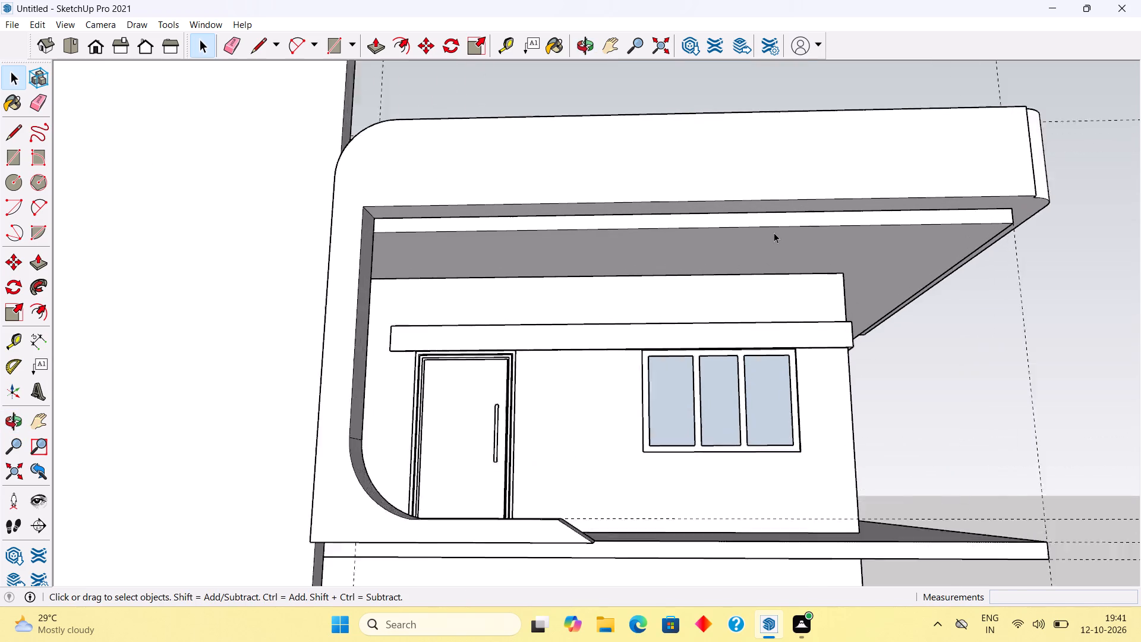
Inside the upper frame's group, Push/Pull the underside of the top beam 6" downward.
left_click(746, 202)
left_click(746, 202)
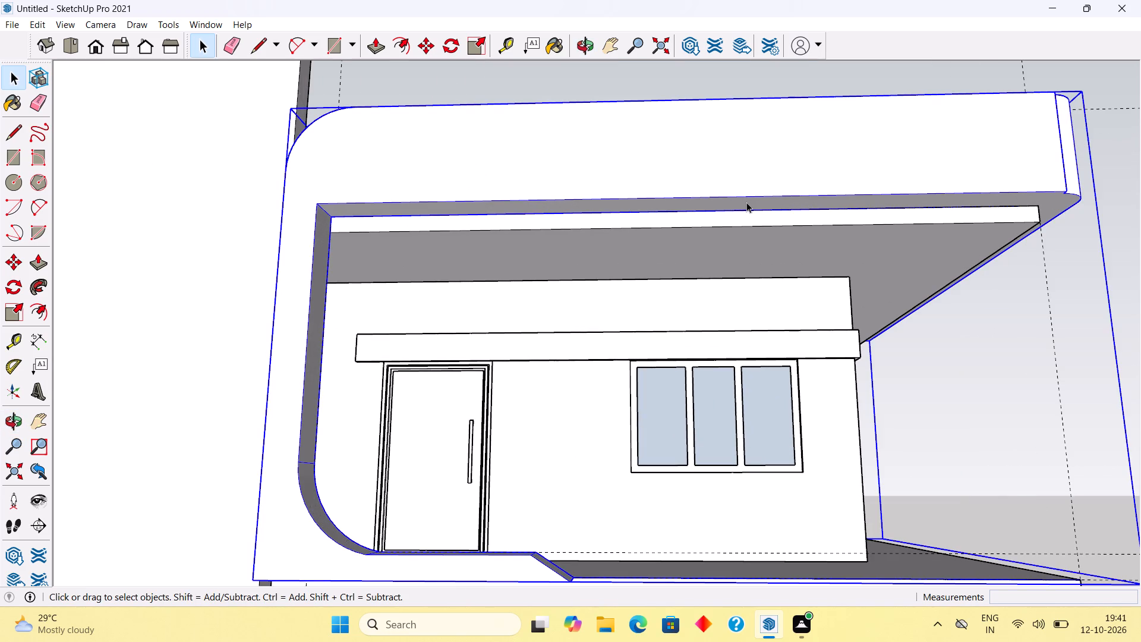
key("p")
left_click(746, 202)
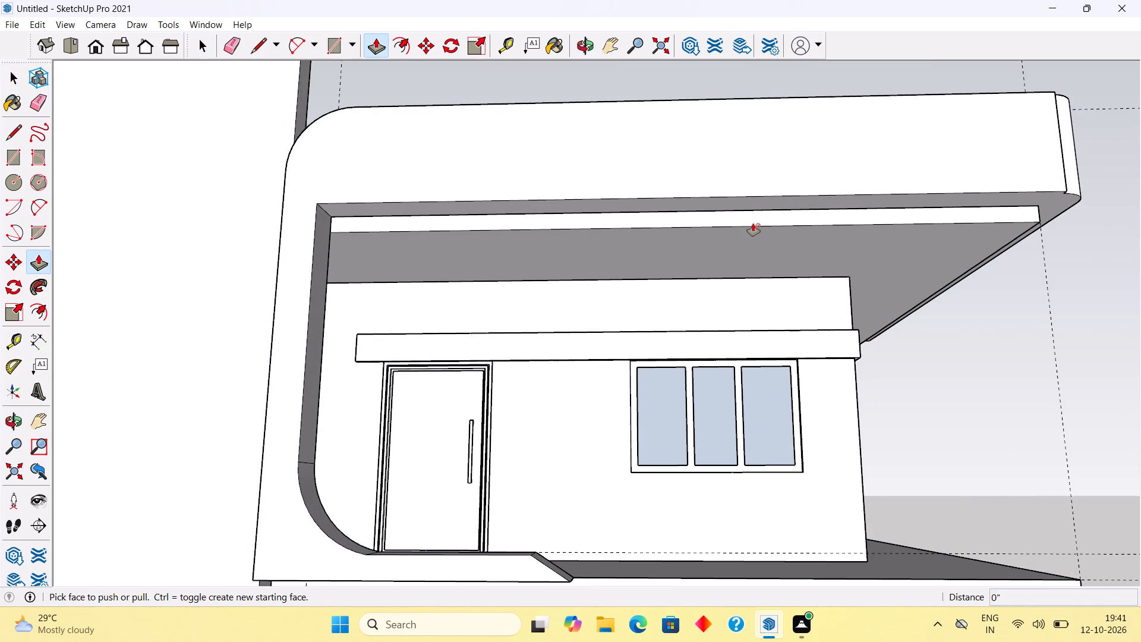
key("space")
left_click(764, 204)
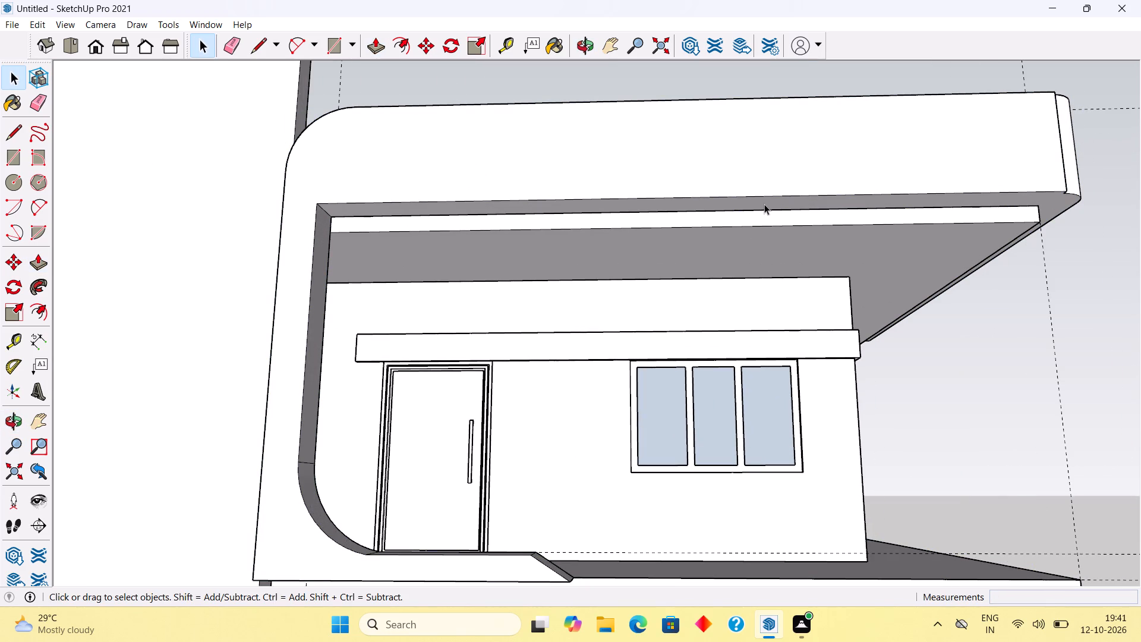
triple_click(764, 204)
left_click(764, 204)
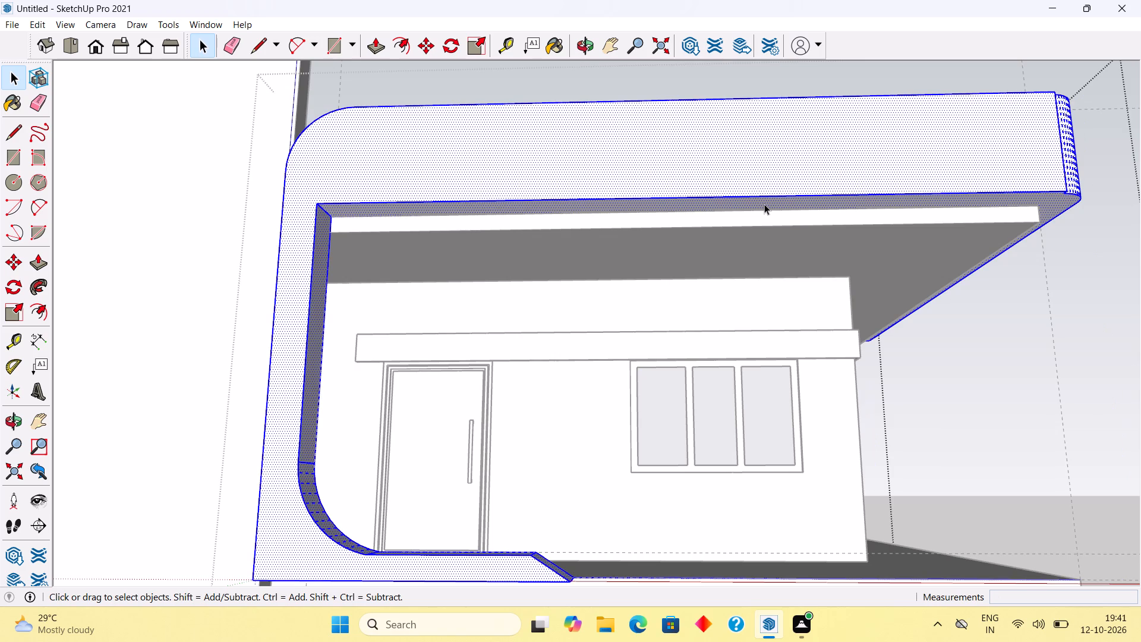
scroll(770, 207, "up", 5)
left_click(770, 207)
key("p")
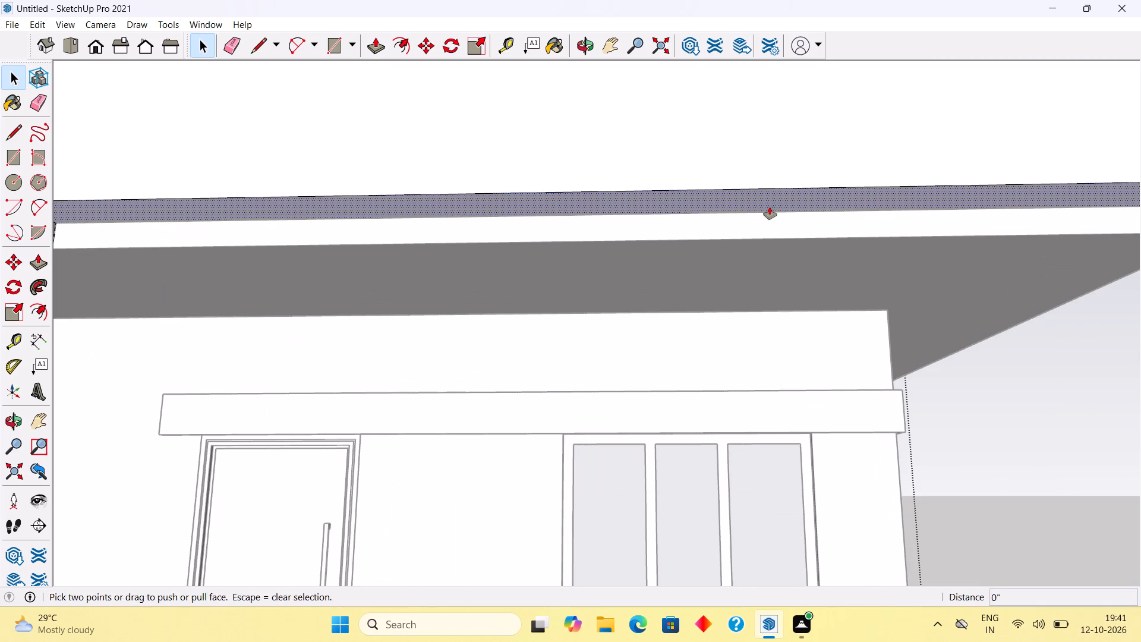
left_click(770, 207)
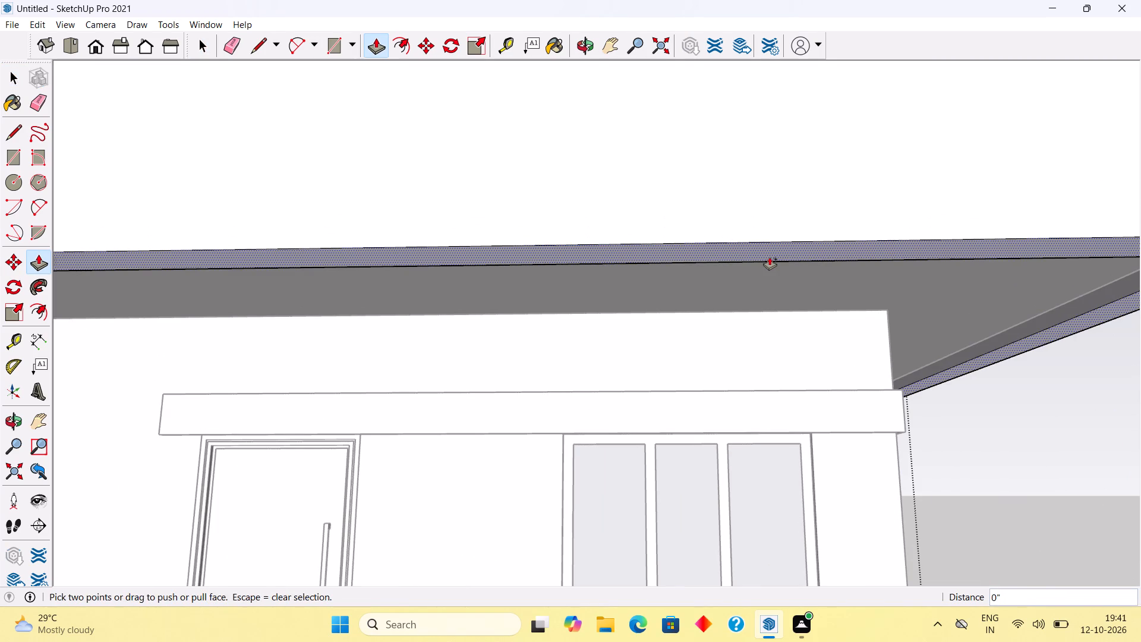
type("6\"")
key("Return")
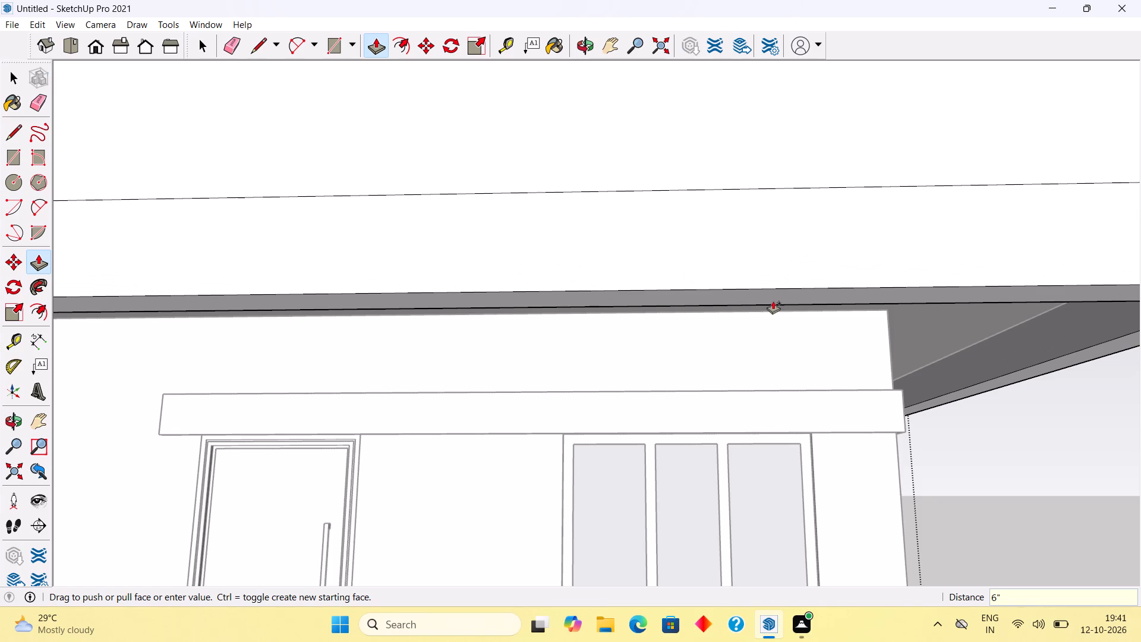
Push/Pull the top beam's underside a further 9" downward, leaving a dividing line on its front face.
scroll(806, 237, "up", 3)
key("space")
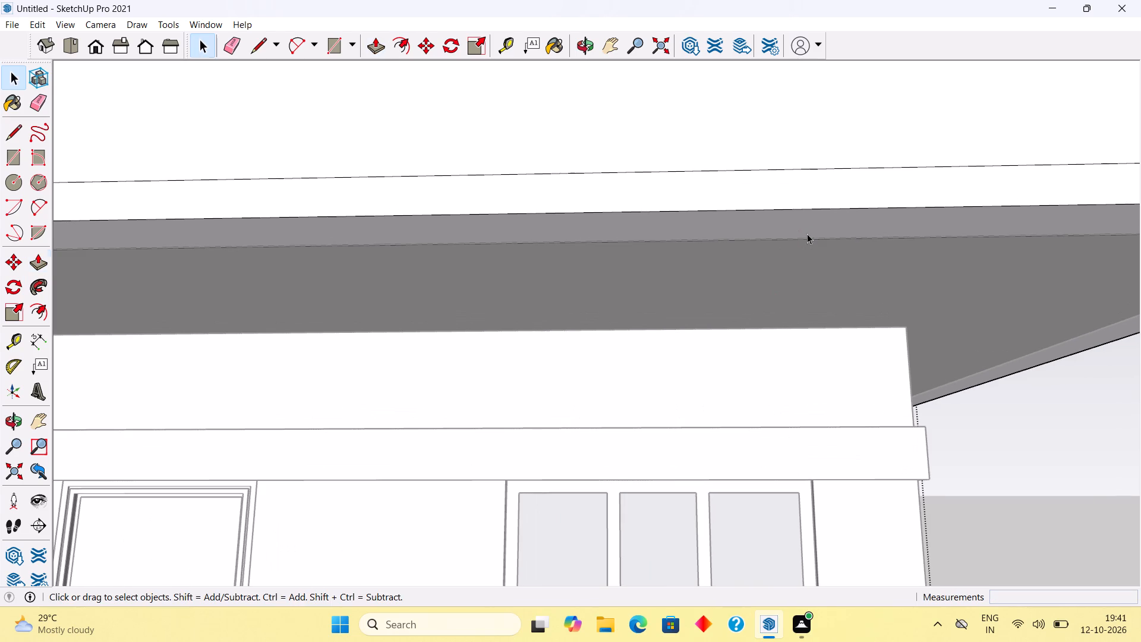
left_click(808, 232)
key("p")
left_click(808, 232)
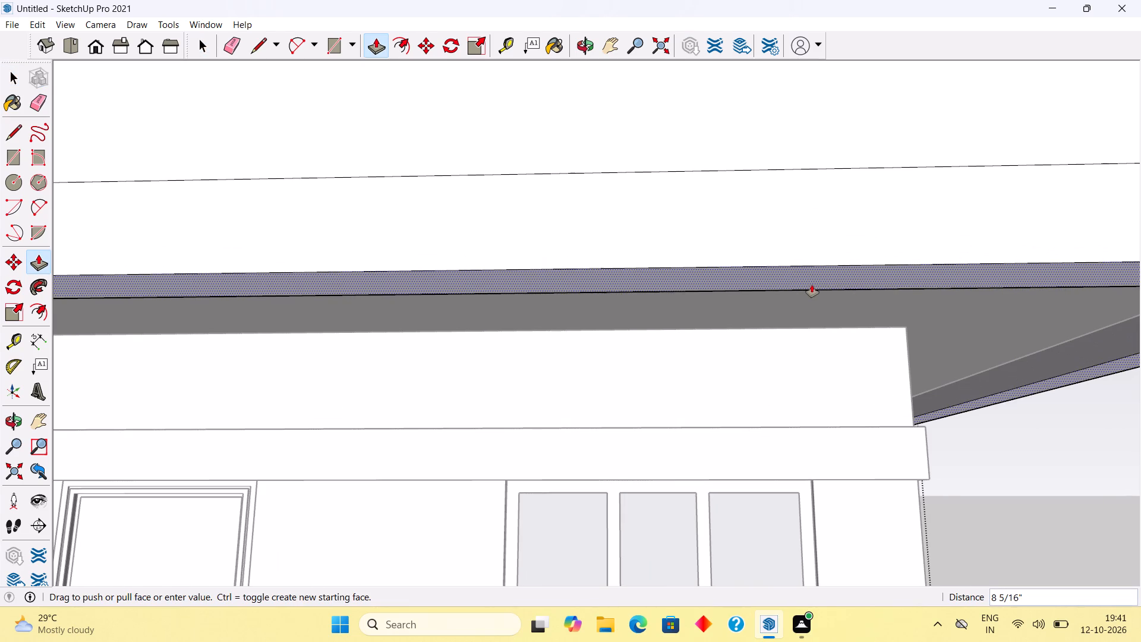
scroll(811, 338, "down", 5)
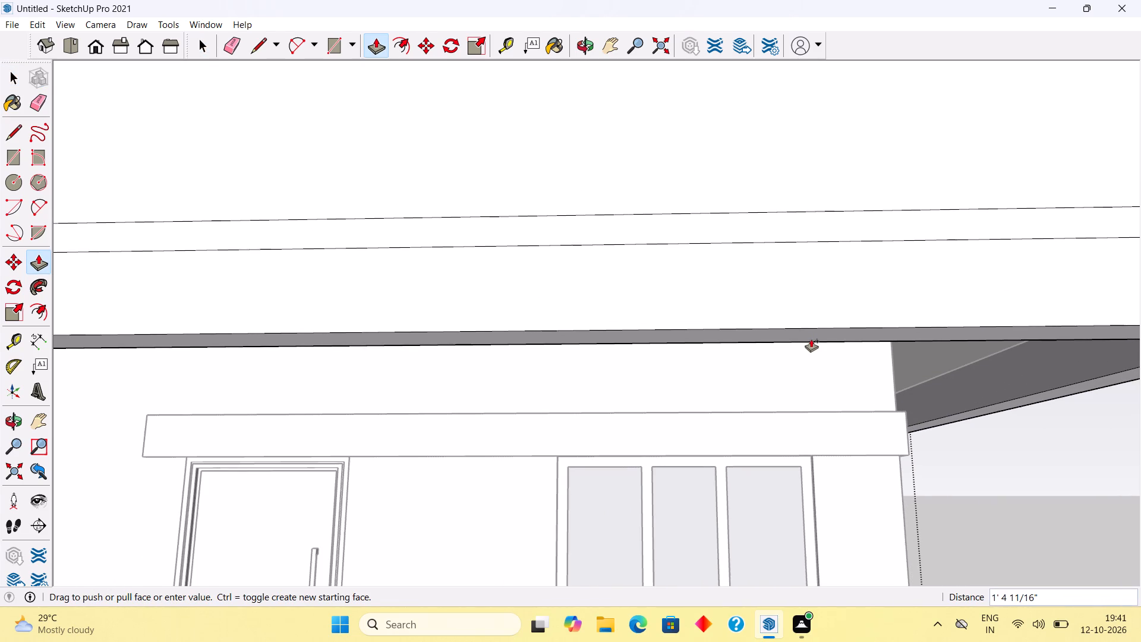
type("9\"")
key("Return")
key("space")
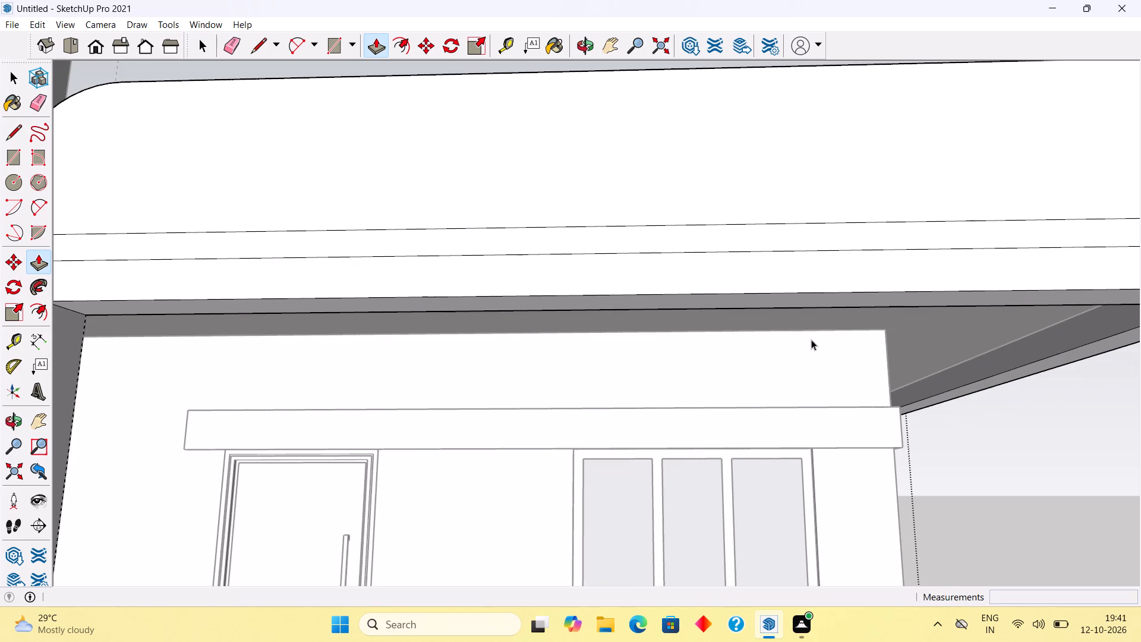
Push/Pull the 6" strip between the two lines on the frame's front face about 8 5/8" inward.
scroll(811, 339, "down", 6)
middle_click_drag(749, 248, 745, 266)
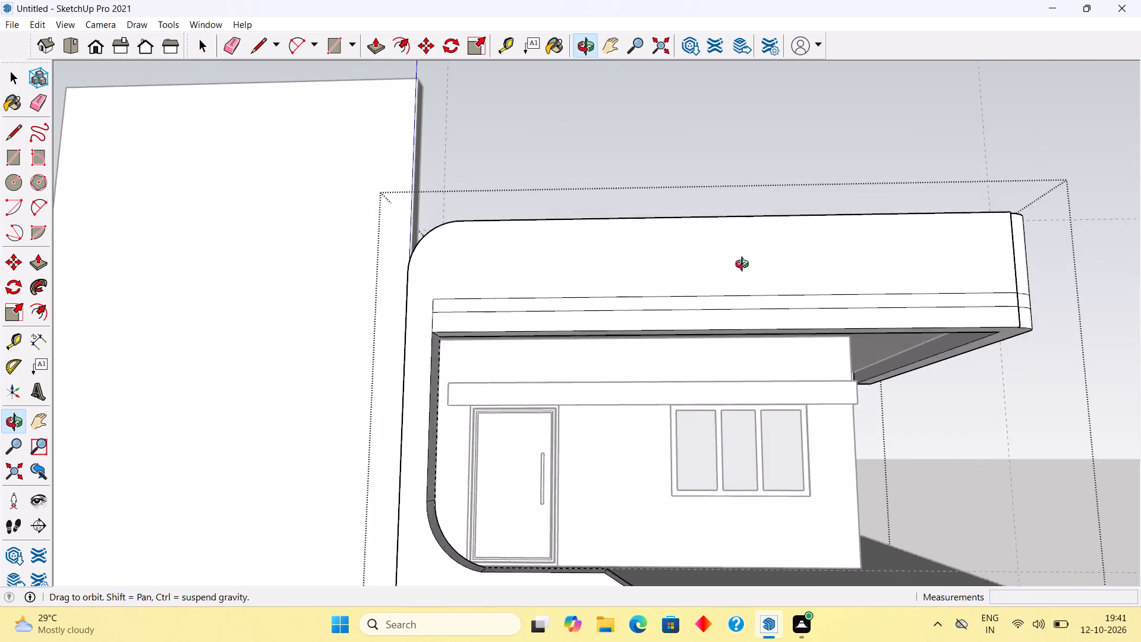
middle_click_drag(745, 266, 740, 315)
scroll(952, 341, "up", 6)
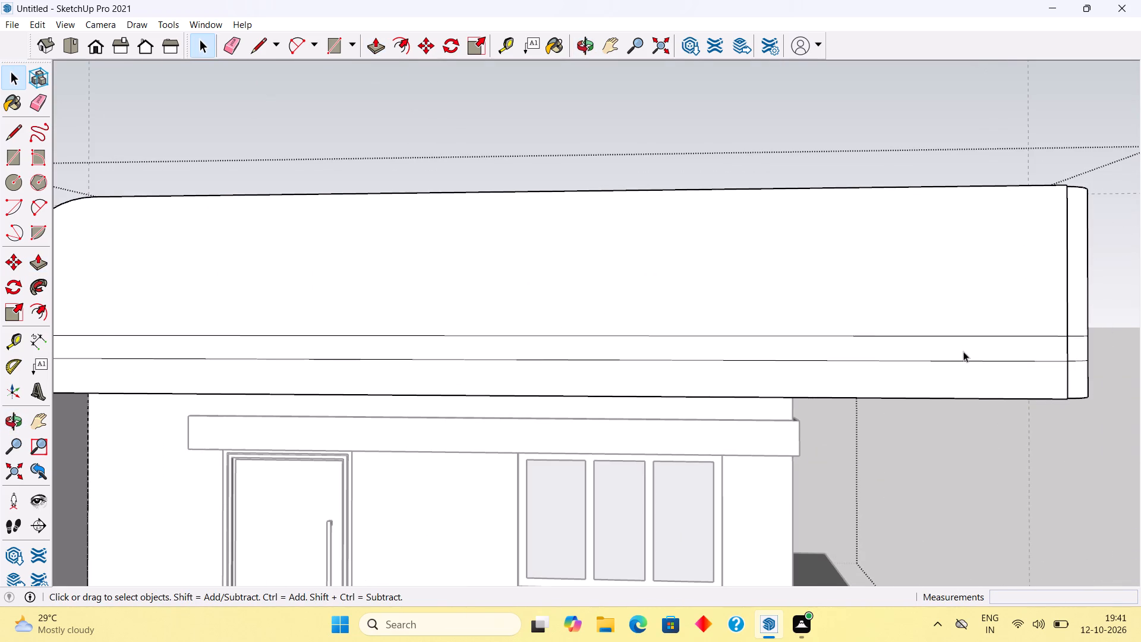
triple_click(963, 351)
left_click(963, 351)
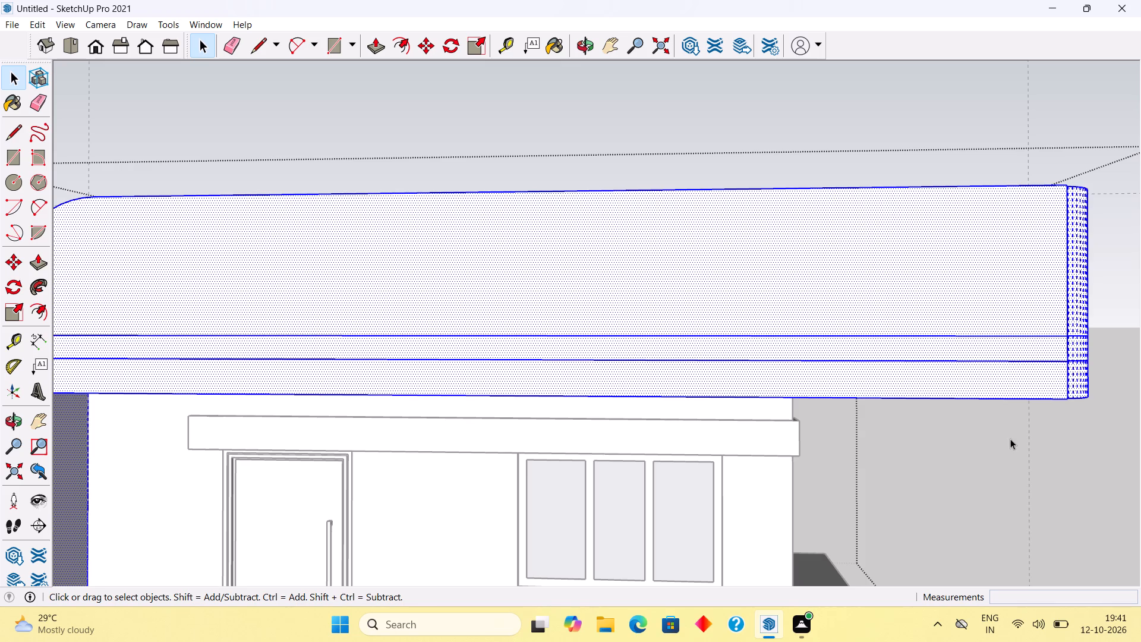
left_click(1010, 439)
left_click(945, 351)
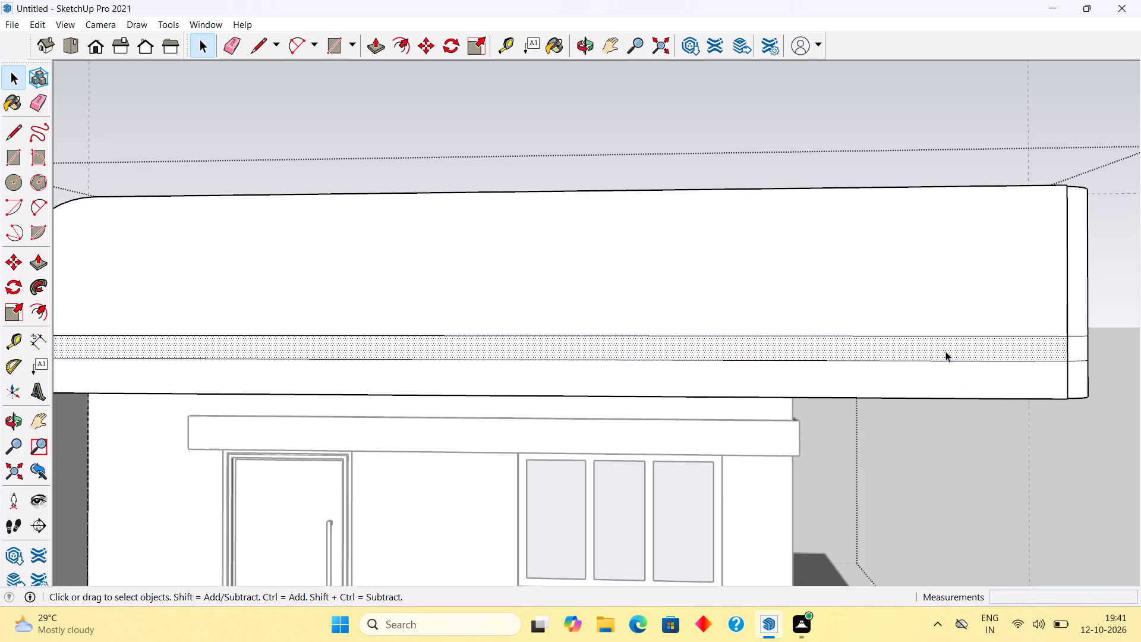
key("p")
left_click(945, 351)
scroll(936, 346, "up", 7)
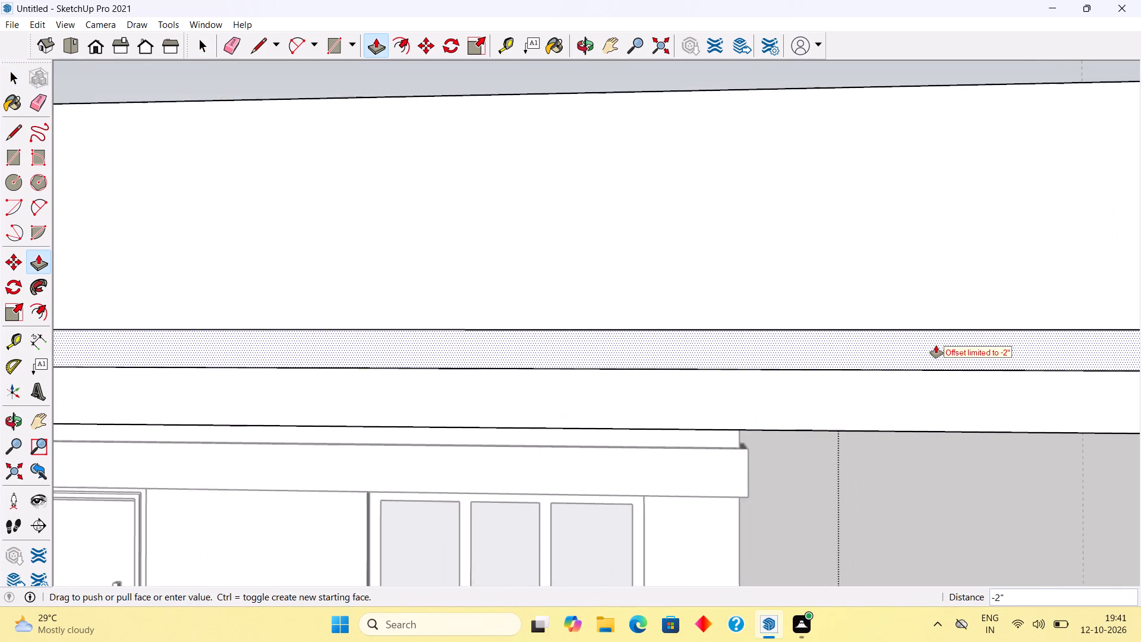
scroll(936, 345, "up", 3)
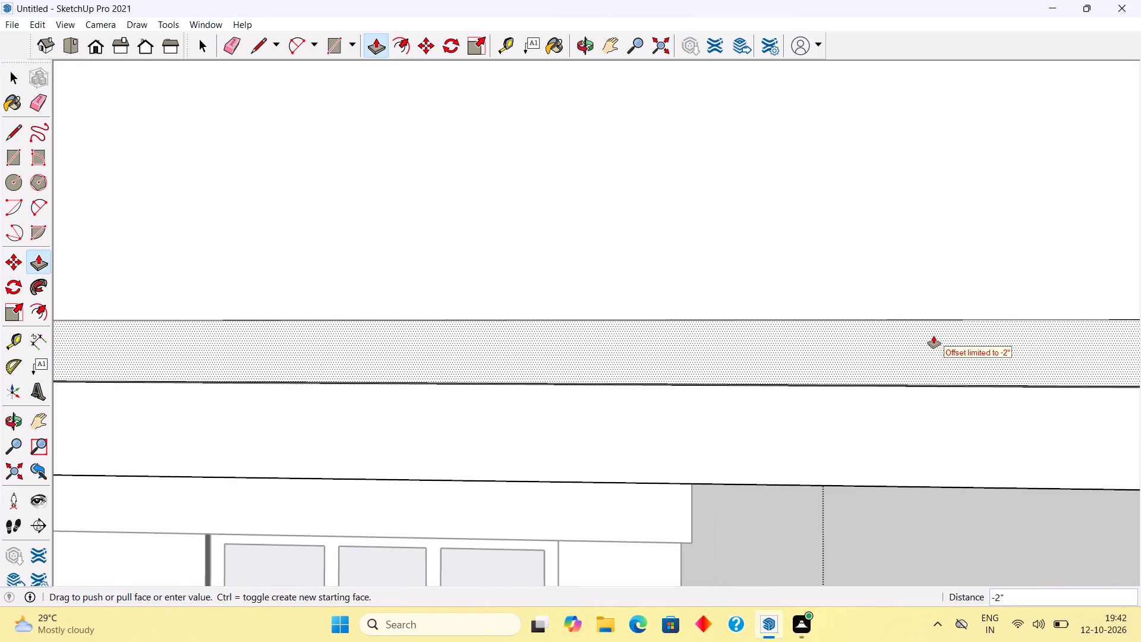
left_click(934, 336)
left_click_drag(900, 353, 878, 328)
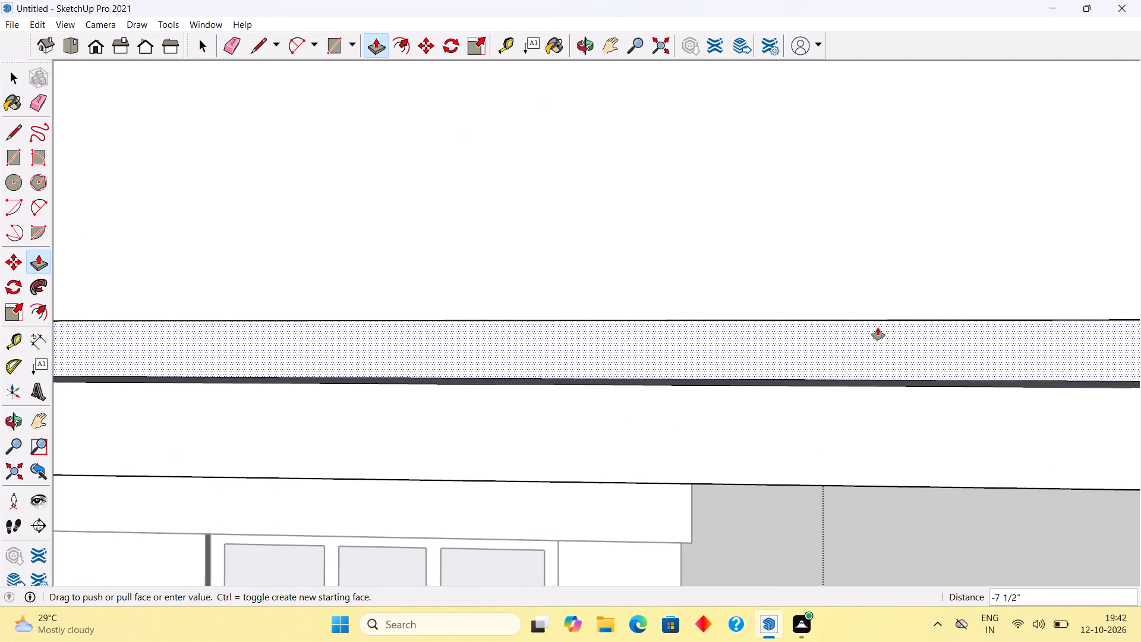
left_click_drag(878, 328, 877, 343)
Push/Pull the back face of the front groove about 3 3/8" further inward.
scroll(877, 345, "up", 6)
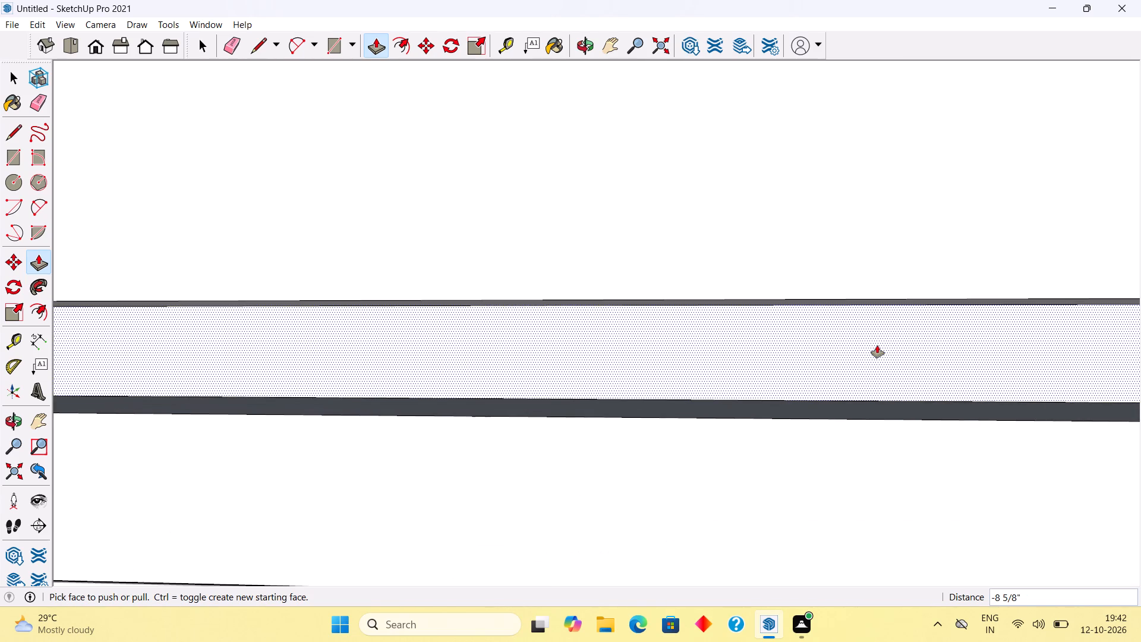
middle_click_drag(867, 347, 405, 330)
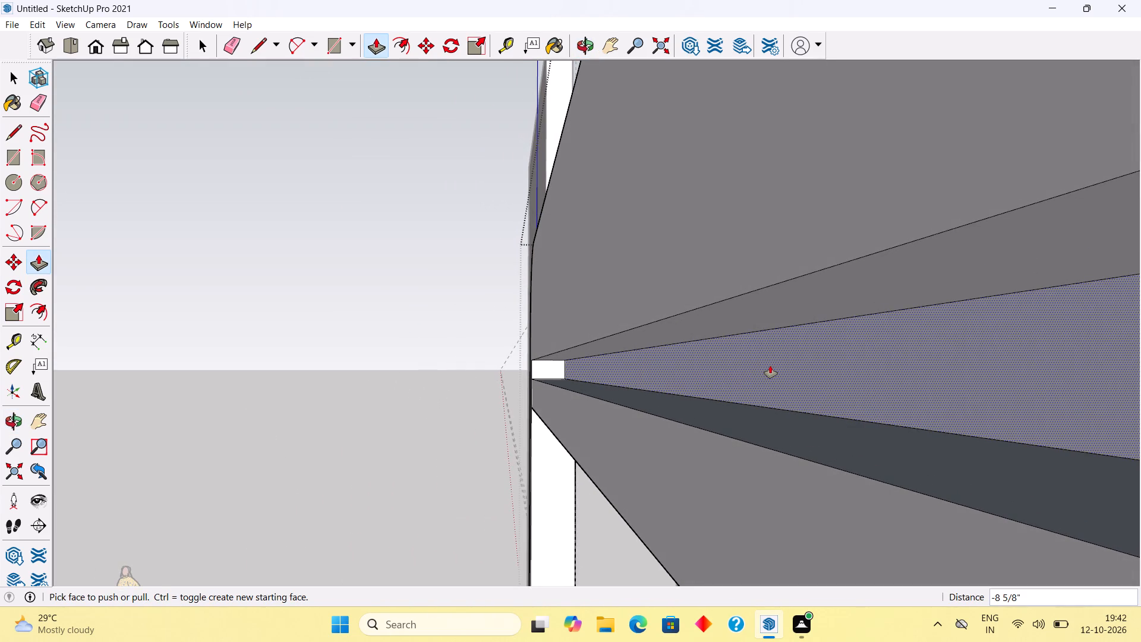
left_click(770, 366)
scroll(770, 366, "down", 11)
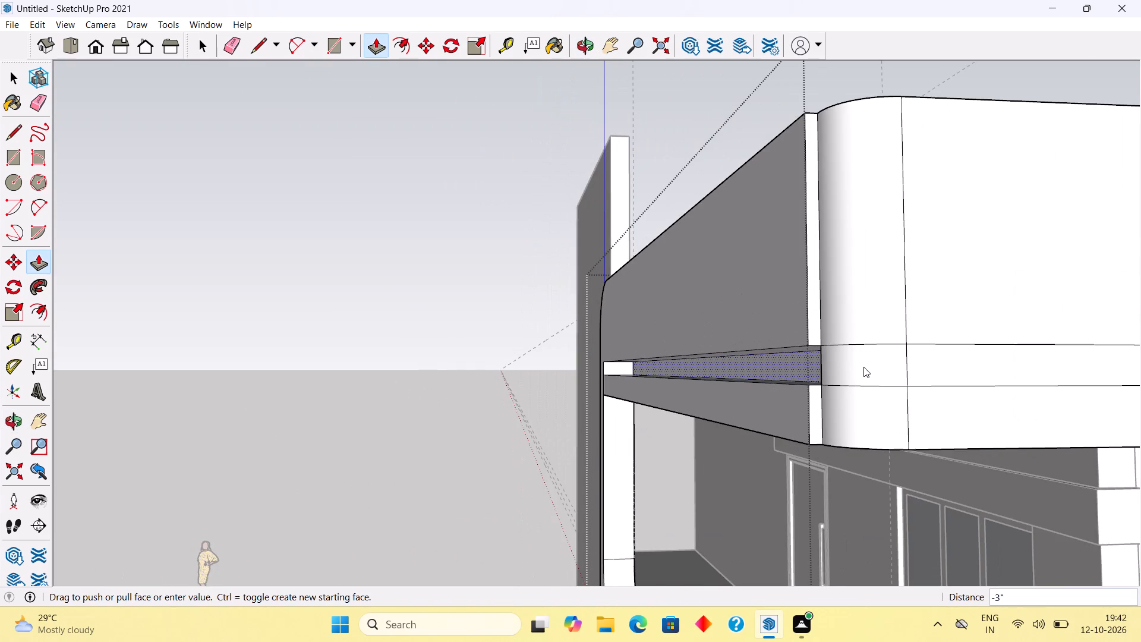
middle_click_drag(811, 351, 832, 543)
middle_click_drag(914, 381, 721, 413)
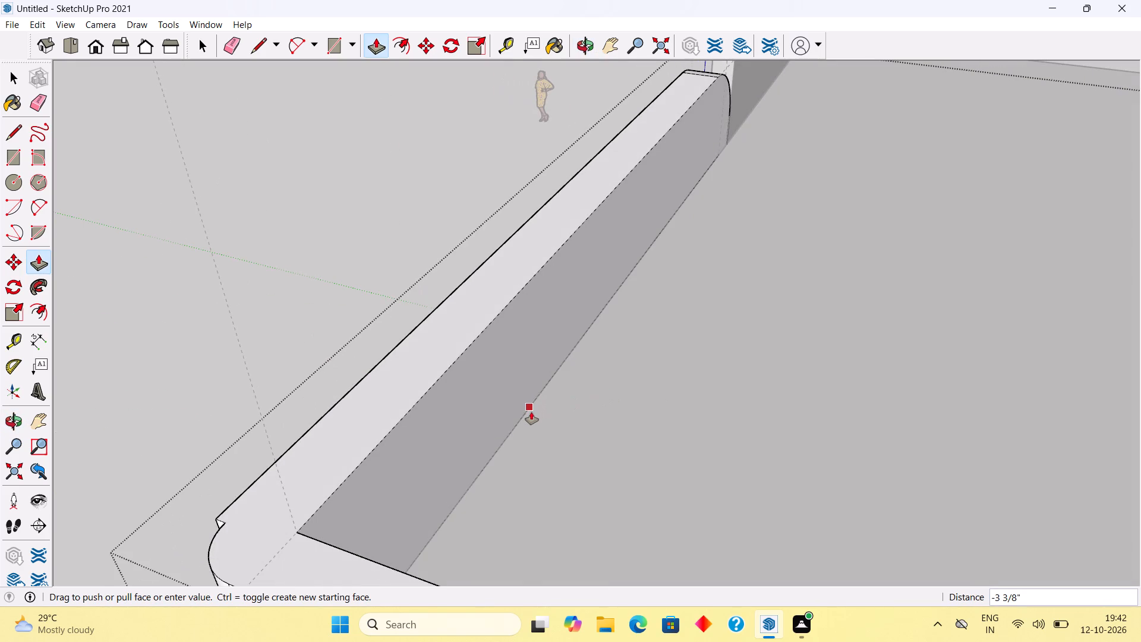
left_click(531, 412)
scroll(472, 446, "down", 5)
scroll(346, 470, "down", 1)
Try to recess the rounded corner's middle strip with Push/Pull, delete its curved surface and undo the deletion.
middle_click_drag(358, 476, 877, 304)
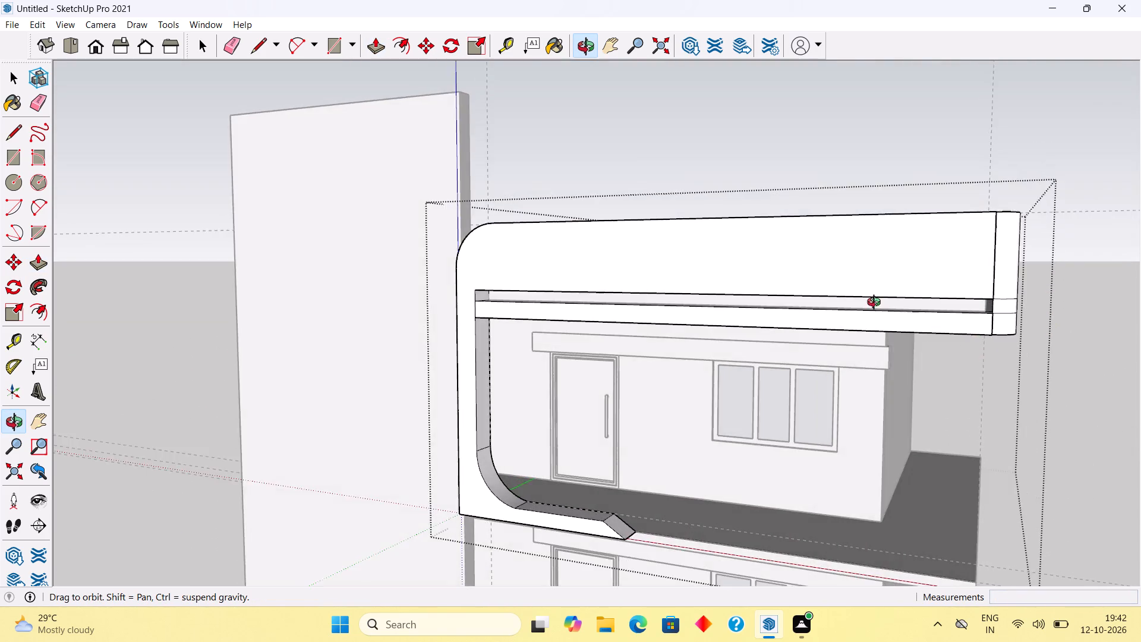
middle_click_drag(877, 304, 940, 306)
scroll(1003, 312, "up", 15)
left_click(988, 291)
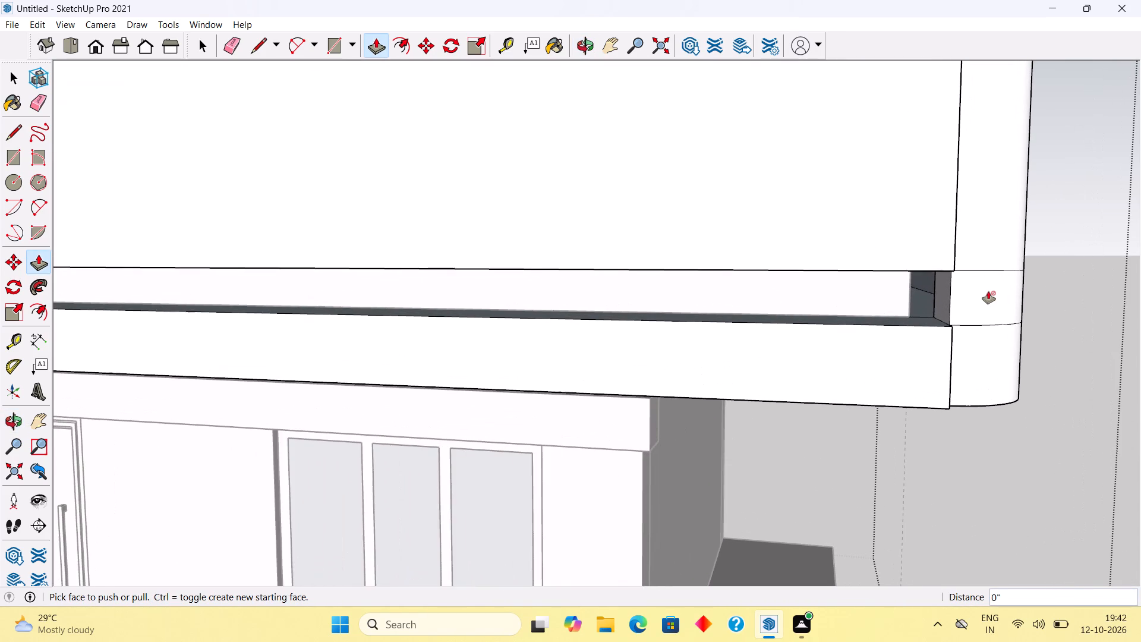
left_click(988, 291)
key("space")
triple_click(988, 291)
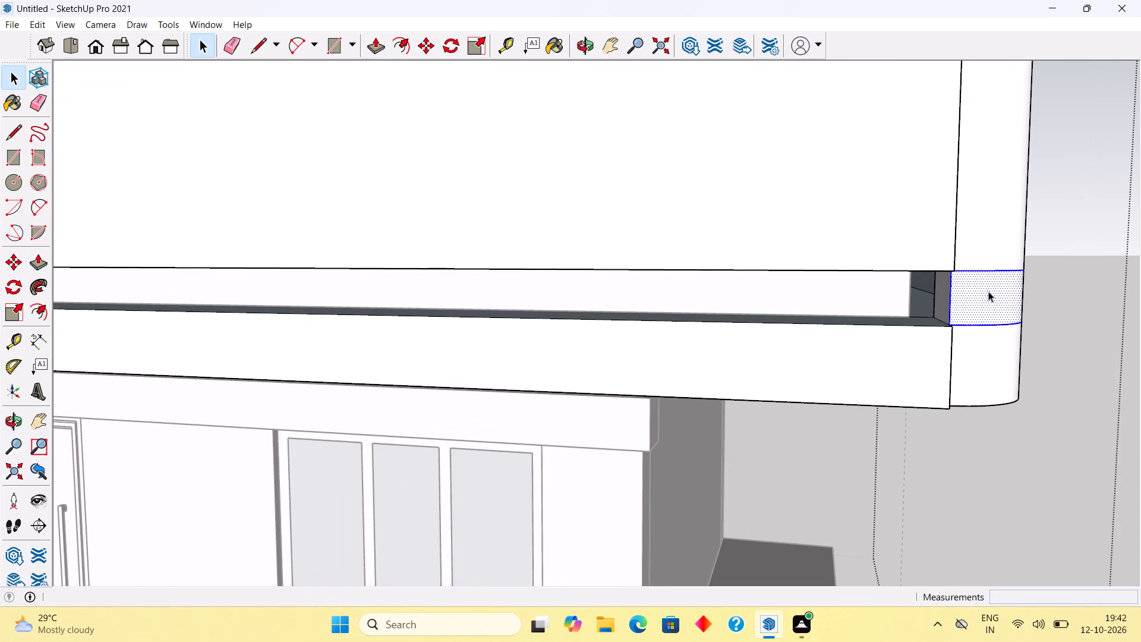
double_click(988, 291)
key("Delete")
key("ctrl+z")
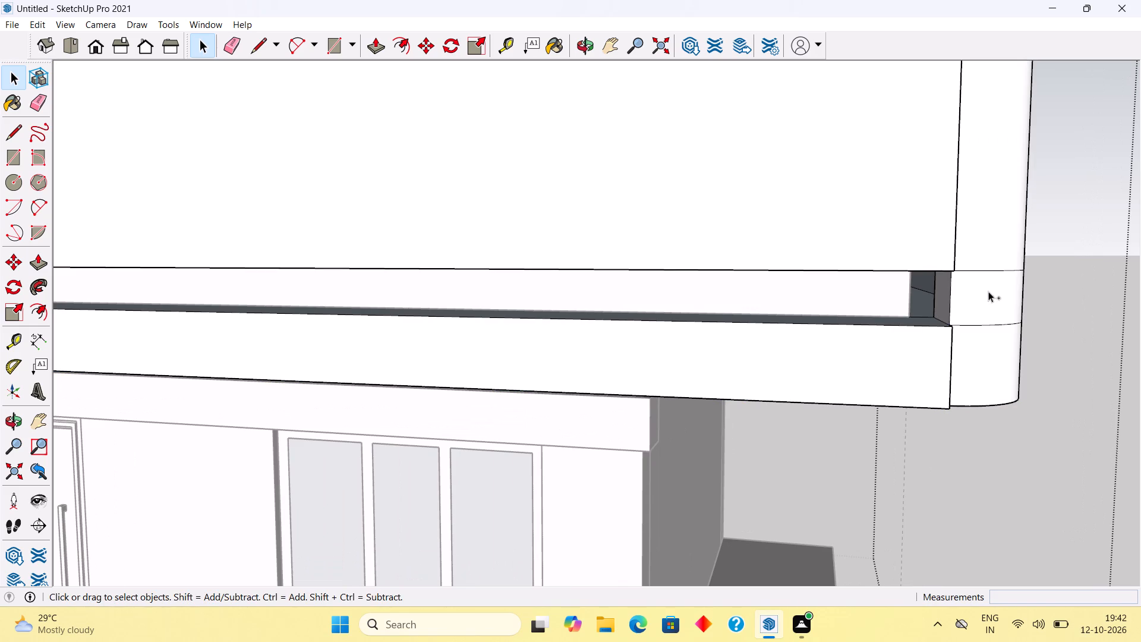
Delete the rounded corner's middle strip and the leftover face and vertical edge behind it at the groove's end.
left_click(957, 297)
key("Delete")
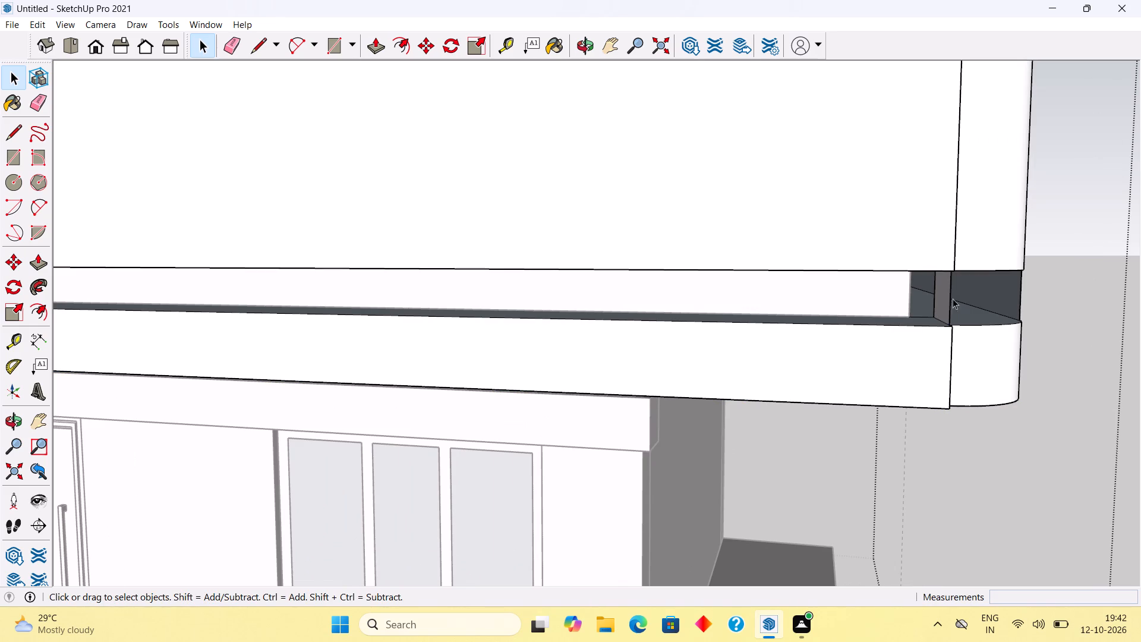
left_click(949, 300)
key("Delete")
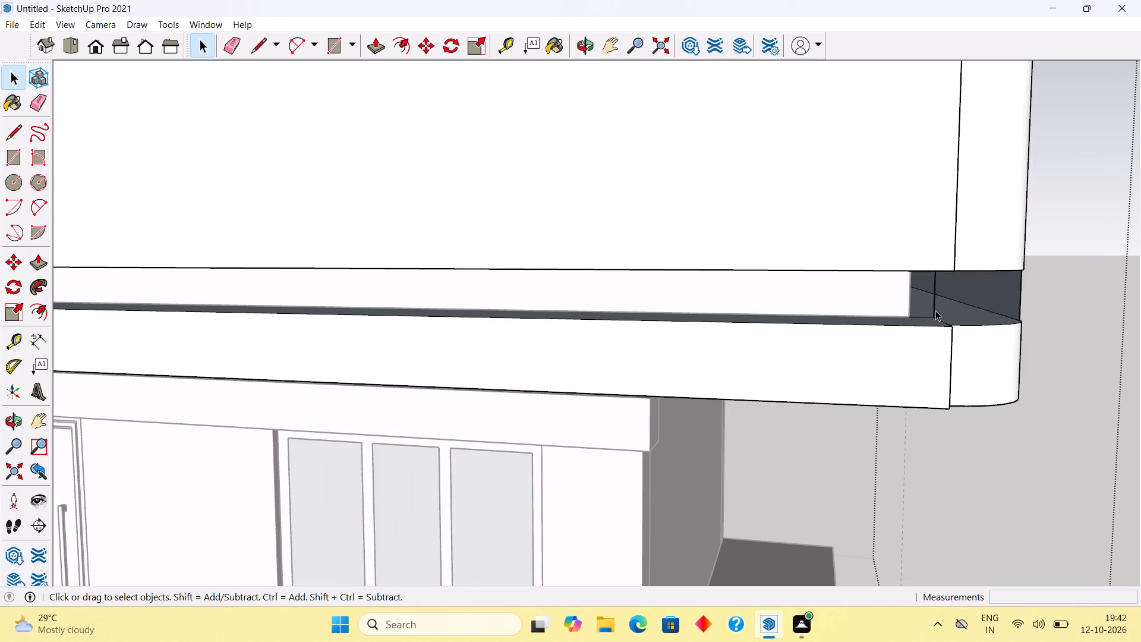
left_click(934, 304)
key("Delete")
Push/Pull the matching middle strip on the frame's side face 1' inward.
middle_click_drag(909, 292, 670, 294)
left_click(670, 294)
scroll(673, 297, "up", 5)
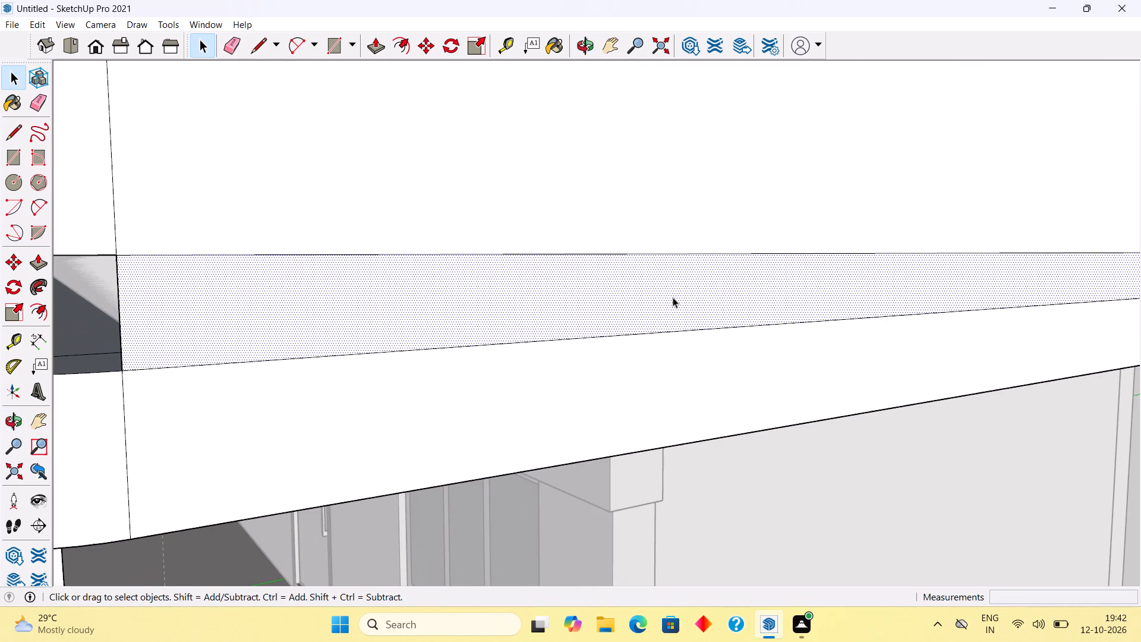
key("p")
left_click(673, 297)
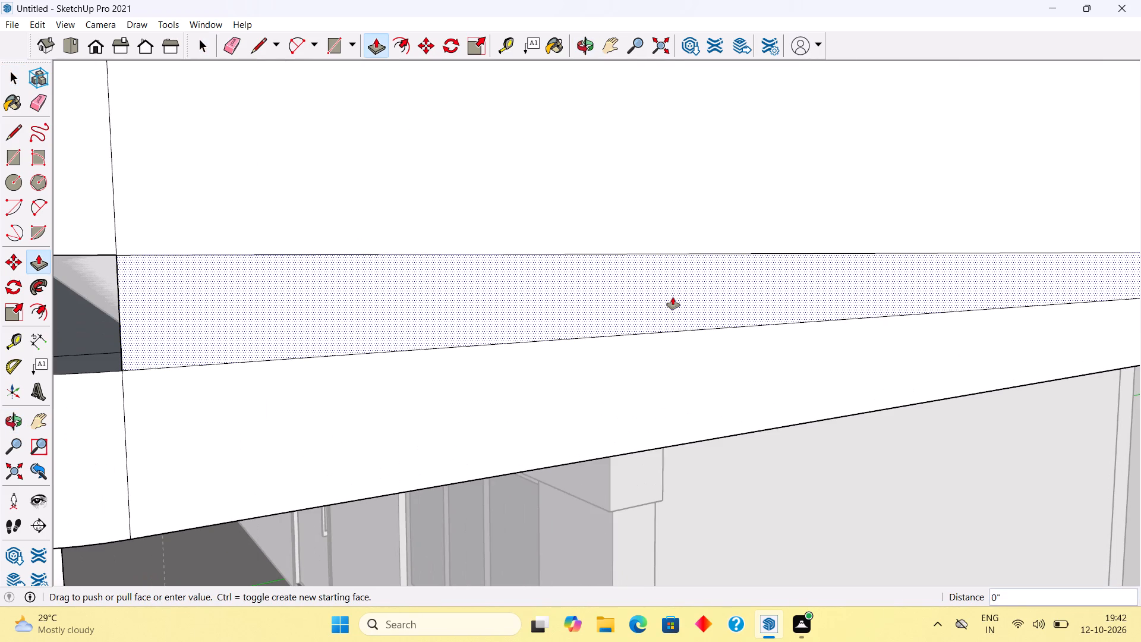
left_click(560, 303)
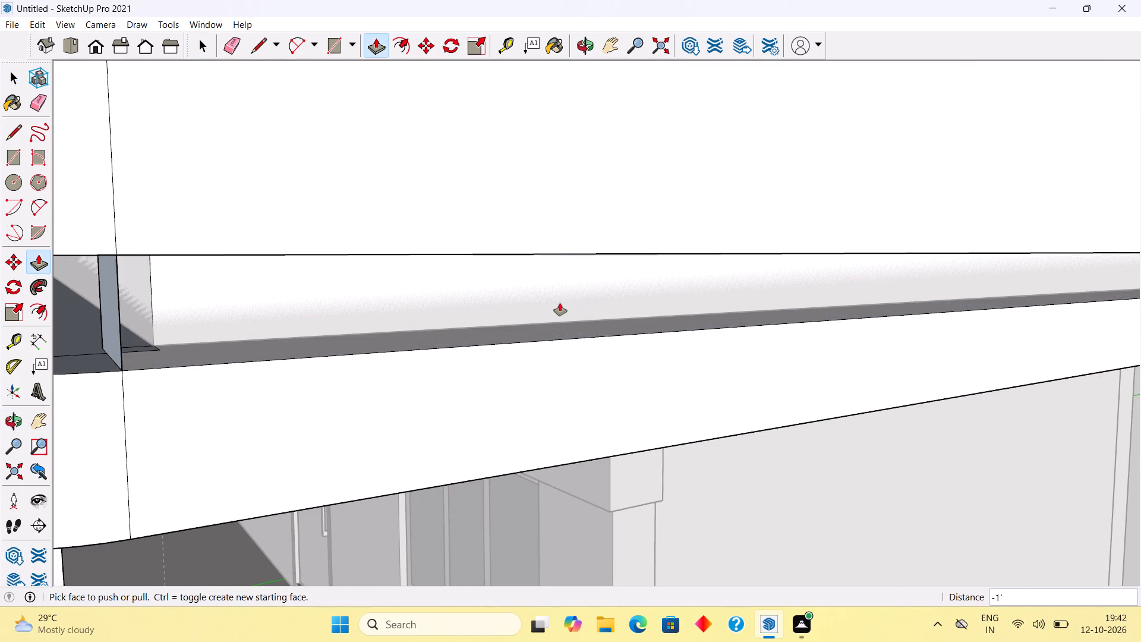
Delete the leftover flat face closing the side groove at the rounded corner.
scroll(560, 303, "down", 4)
middle_click_drag(548, 316, 714, 317)
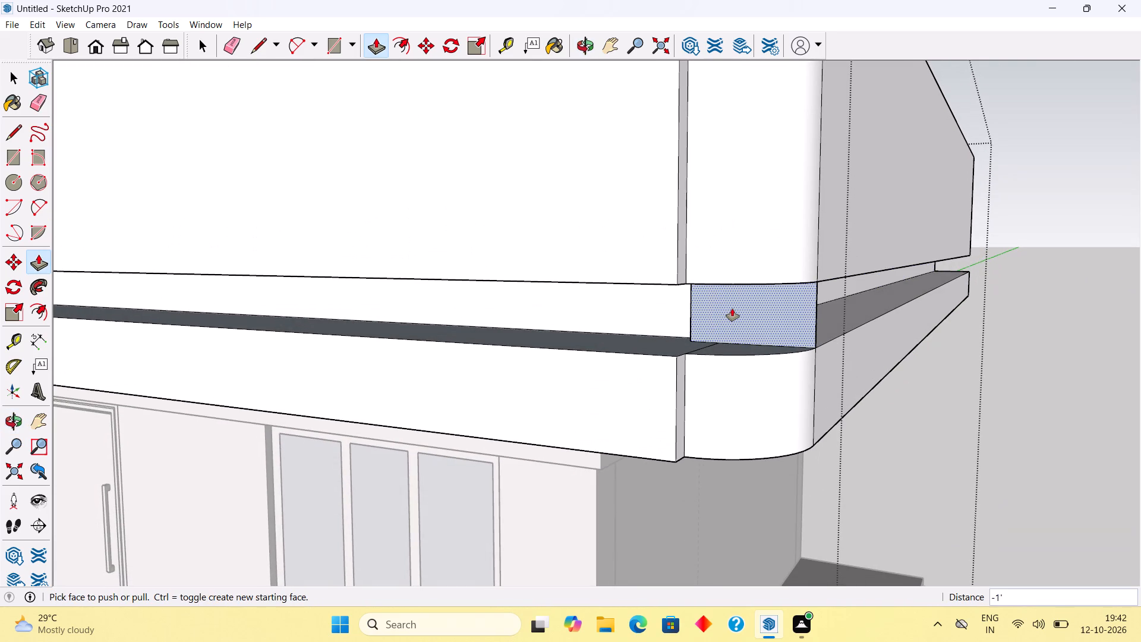
left_click(732, 309)
key("Delete")
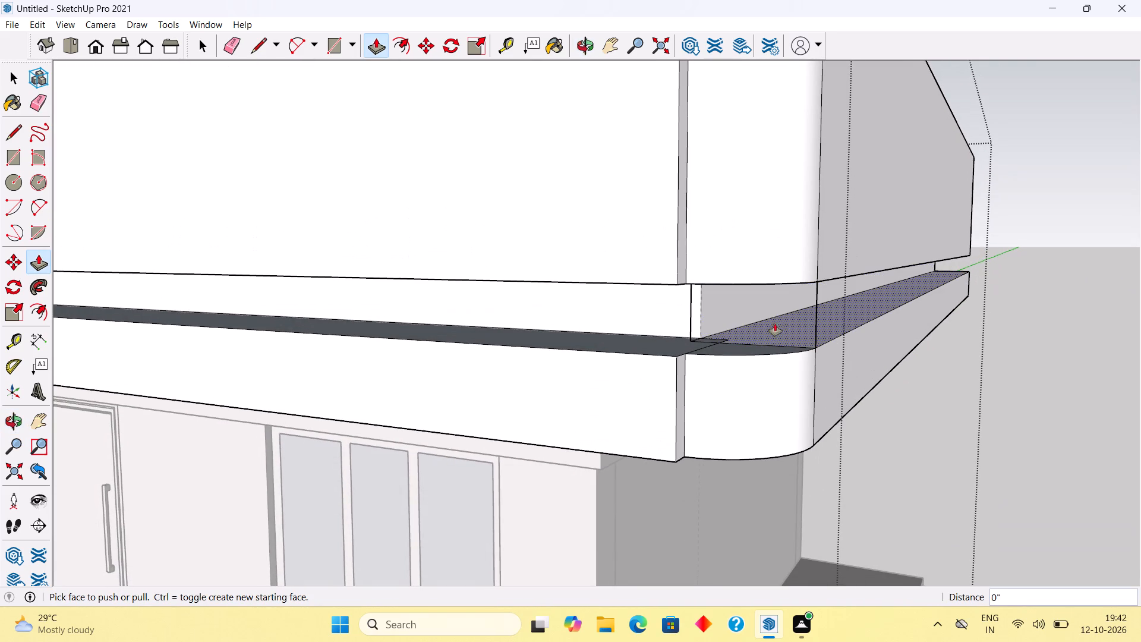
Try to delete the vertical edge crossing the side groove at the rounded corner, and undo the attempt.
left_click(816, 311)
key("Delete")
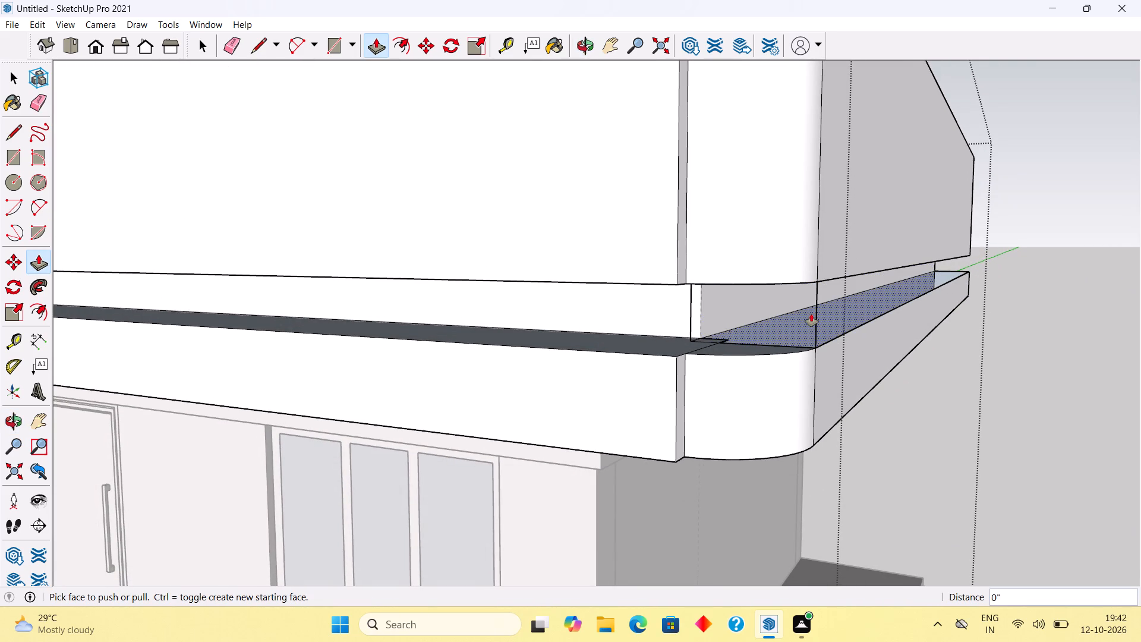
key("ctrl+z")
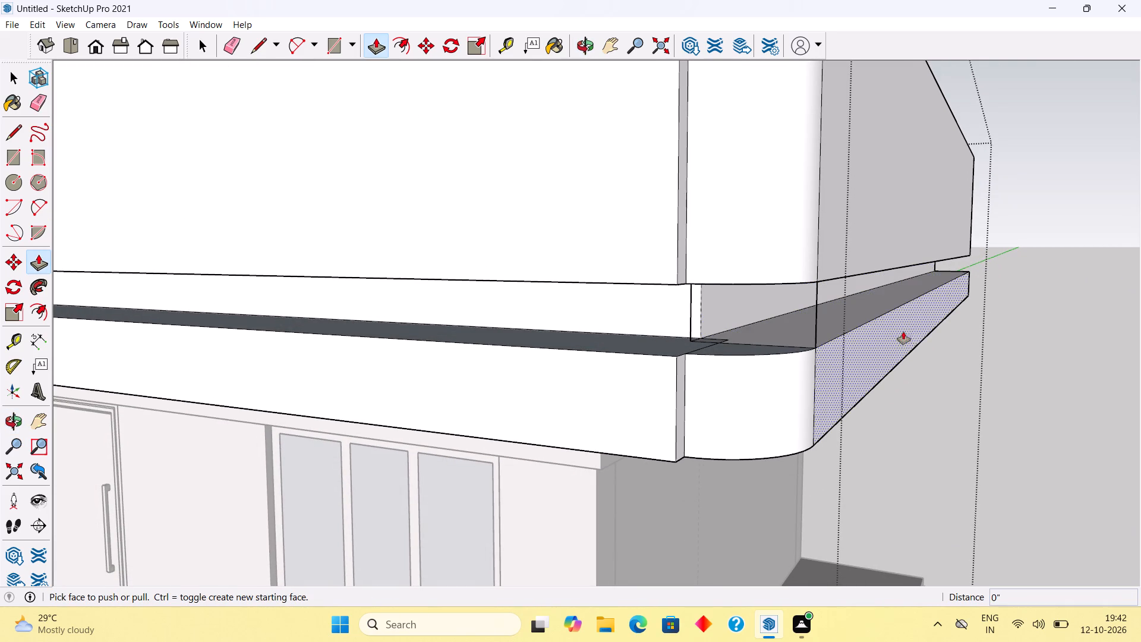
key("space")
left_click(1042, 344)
Delete the two leftover vertical edges crossing the groove at the rounded corner and leave the frame group.
scroll(804, 309, "up", 3)
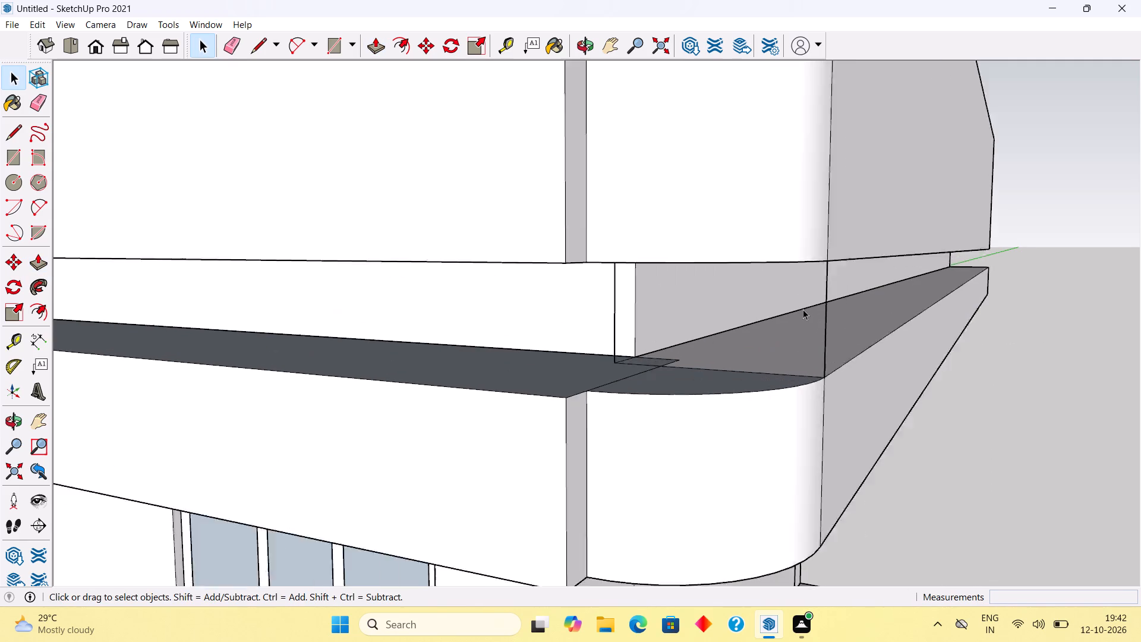
scroll(803, 309, "up", 3)
middle_click(823, 316)
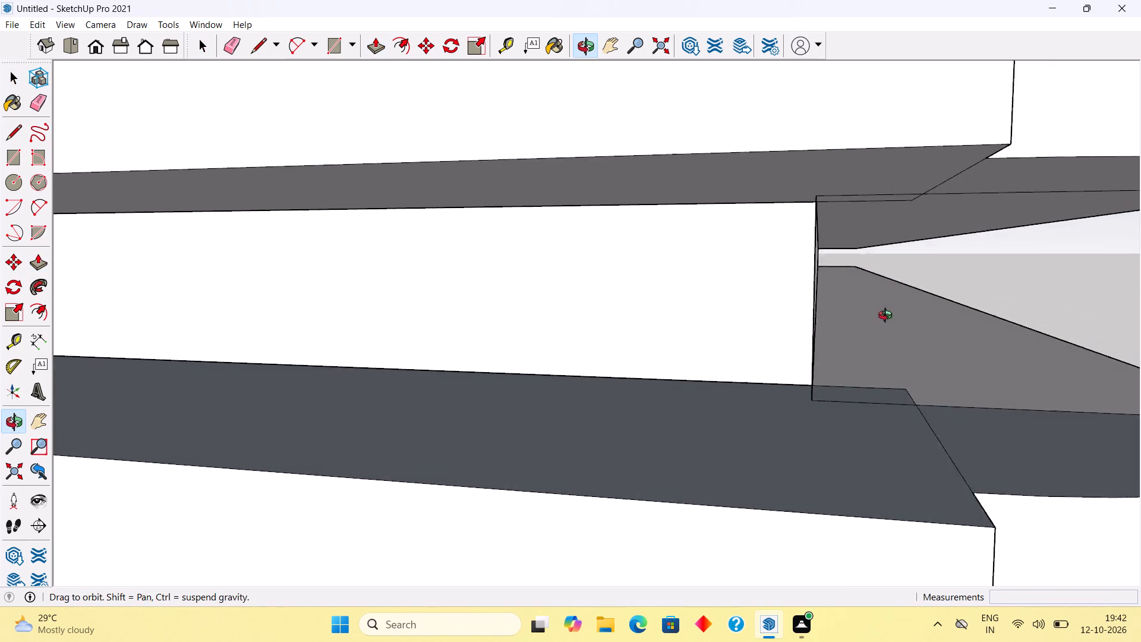
scroll(597, 317, "up", 3)
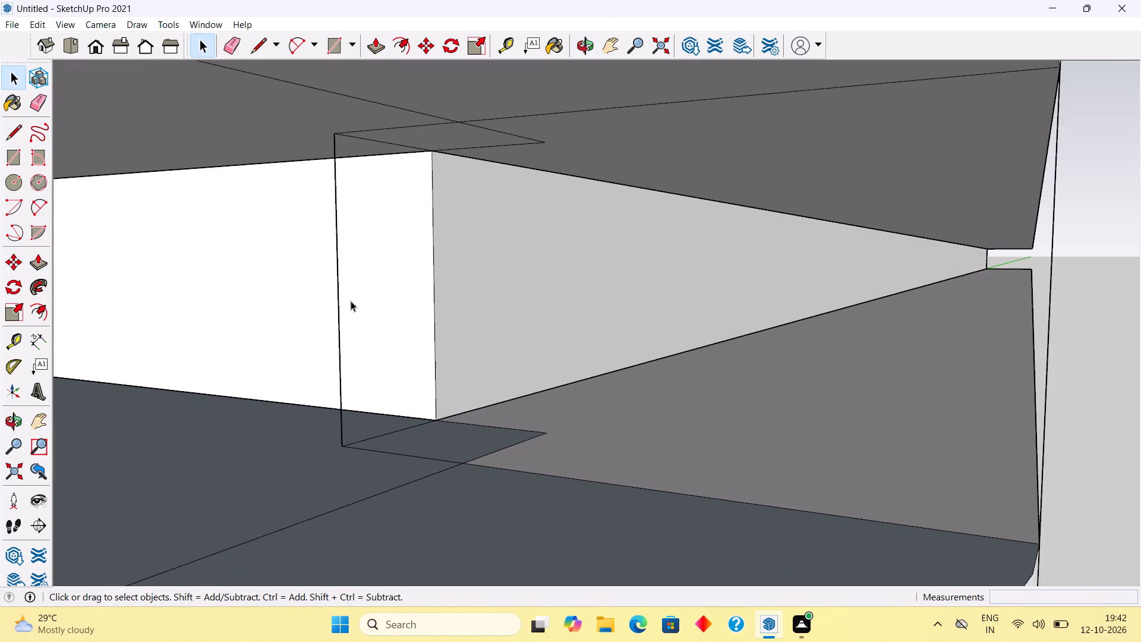
left_click(339, 396)
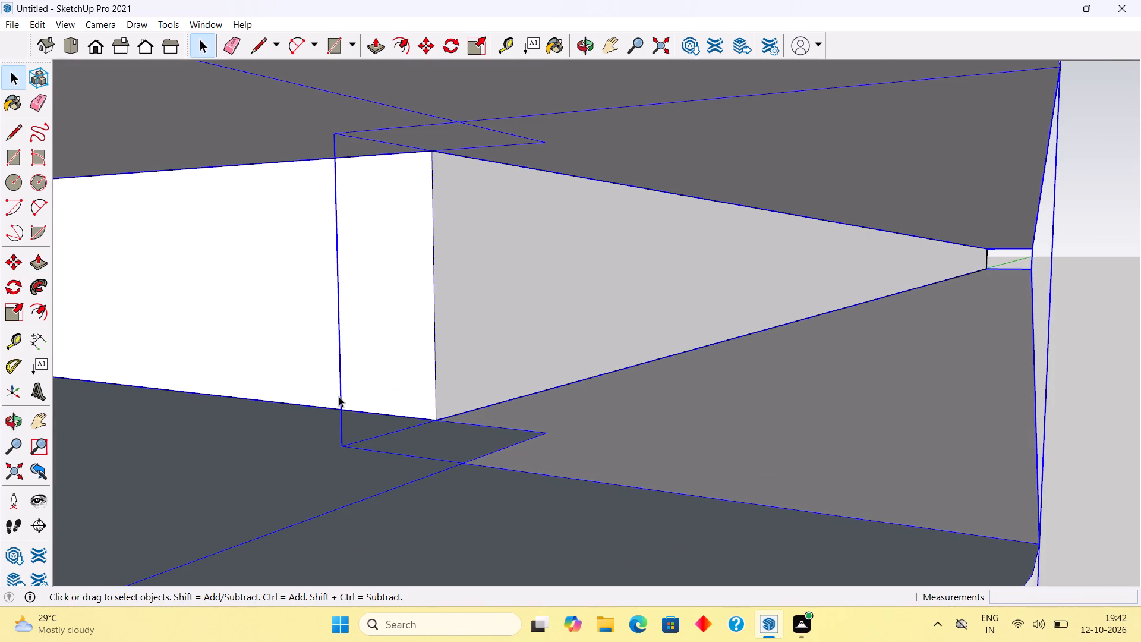
triple_click(339, 396)
left_click(339, 396)
left_click(341, 403)
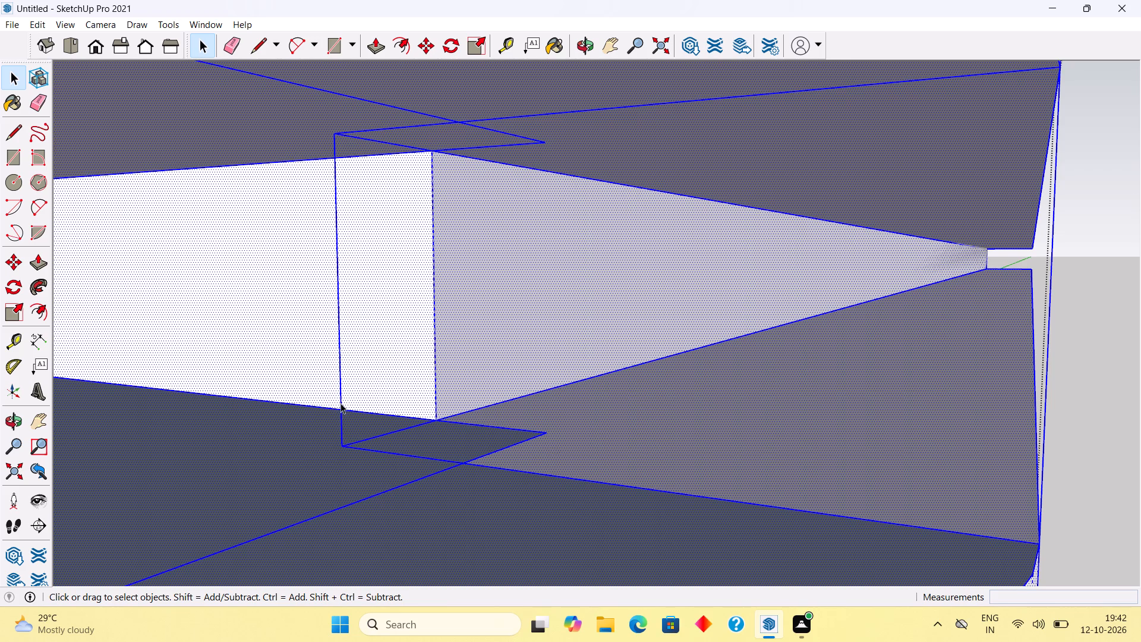
key("Delete")
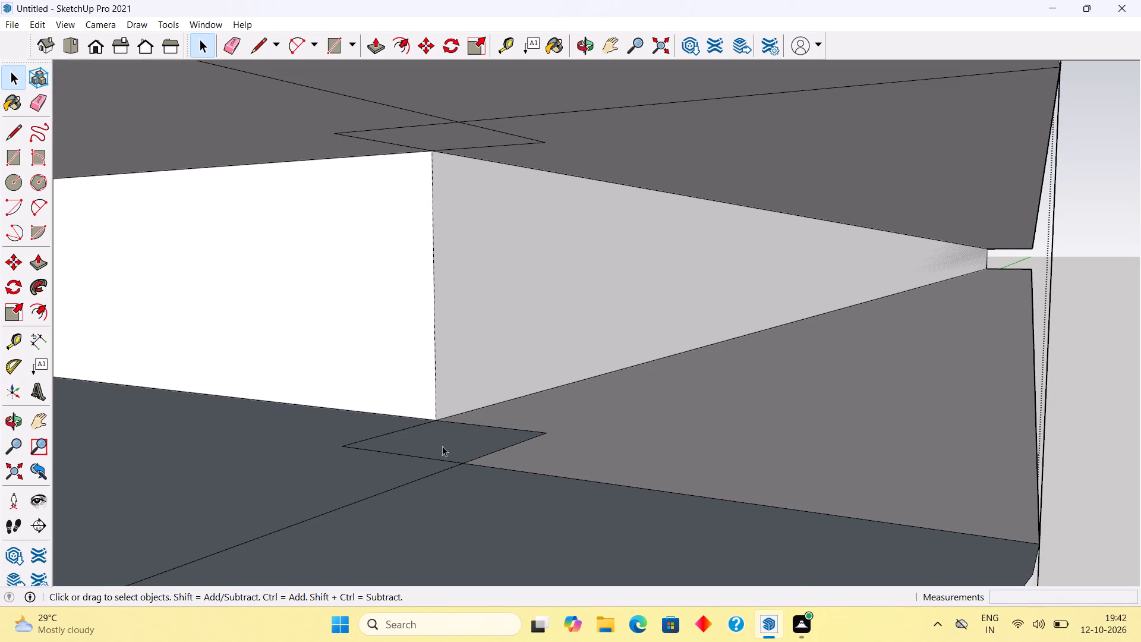
scroll(442, 453, "down", 3)
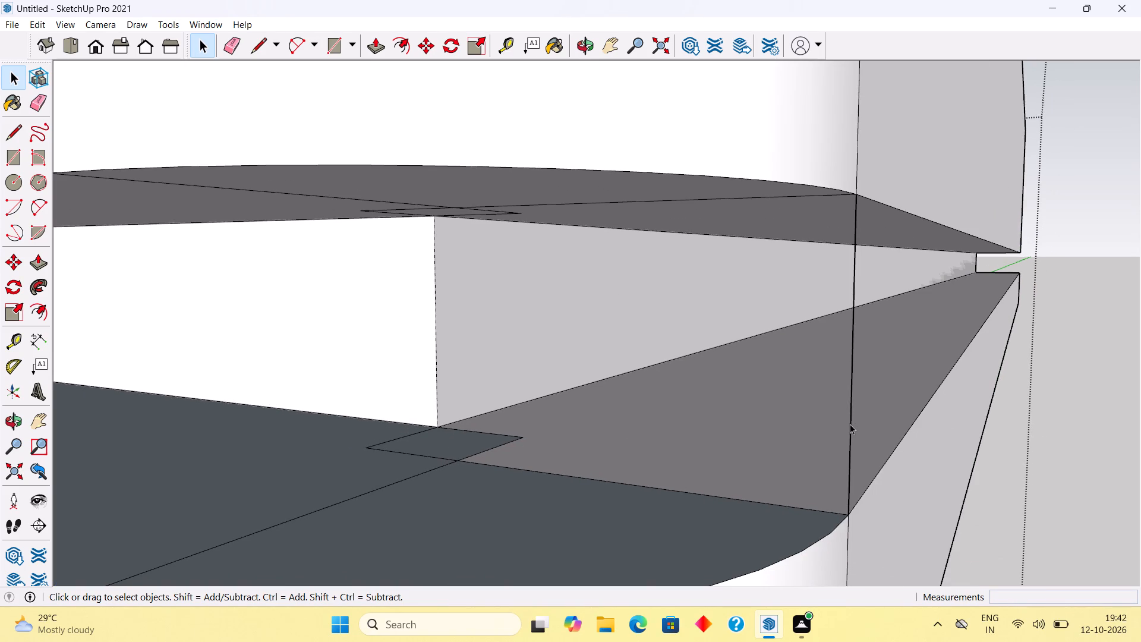
left_click(850, 424)
key("Delete")
scroll(850, 424, "down", 6)
middle_click_drag(786, 327, 758, 283)
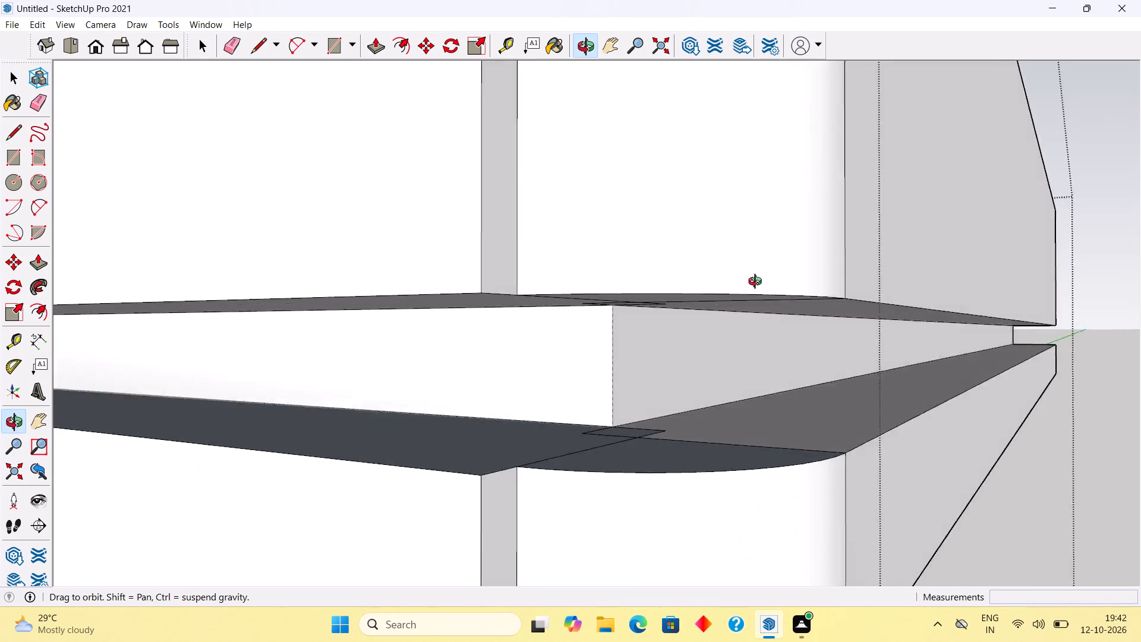
middle_click_drag(758, 283, 957, 308)
scroll(952, 327, "down", 11)
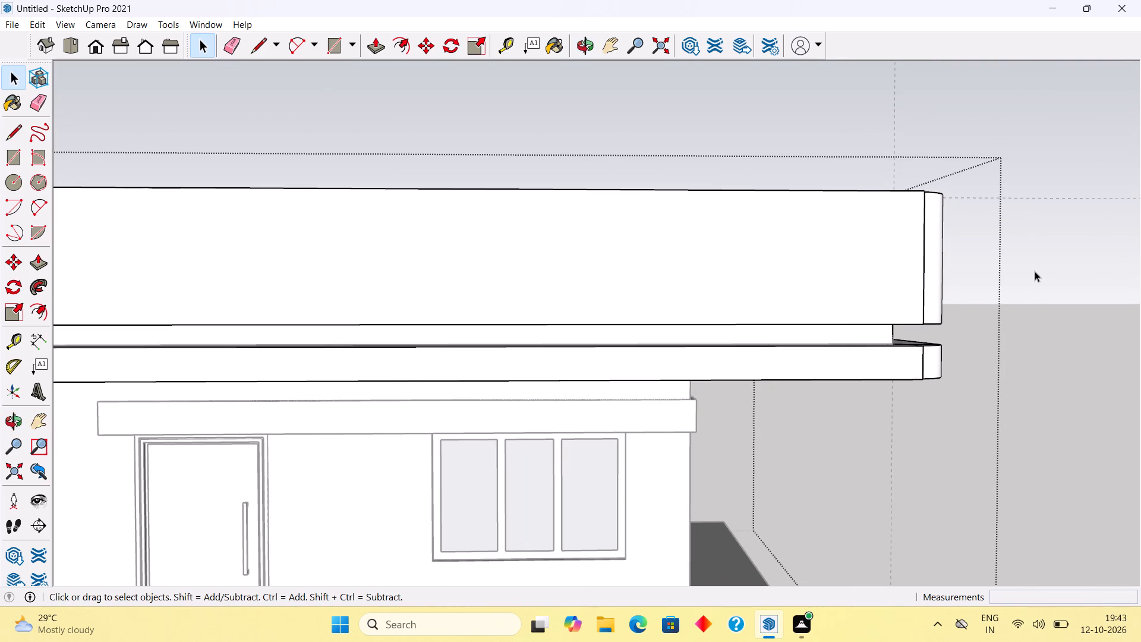
left_click(1035, 271)
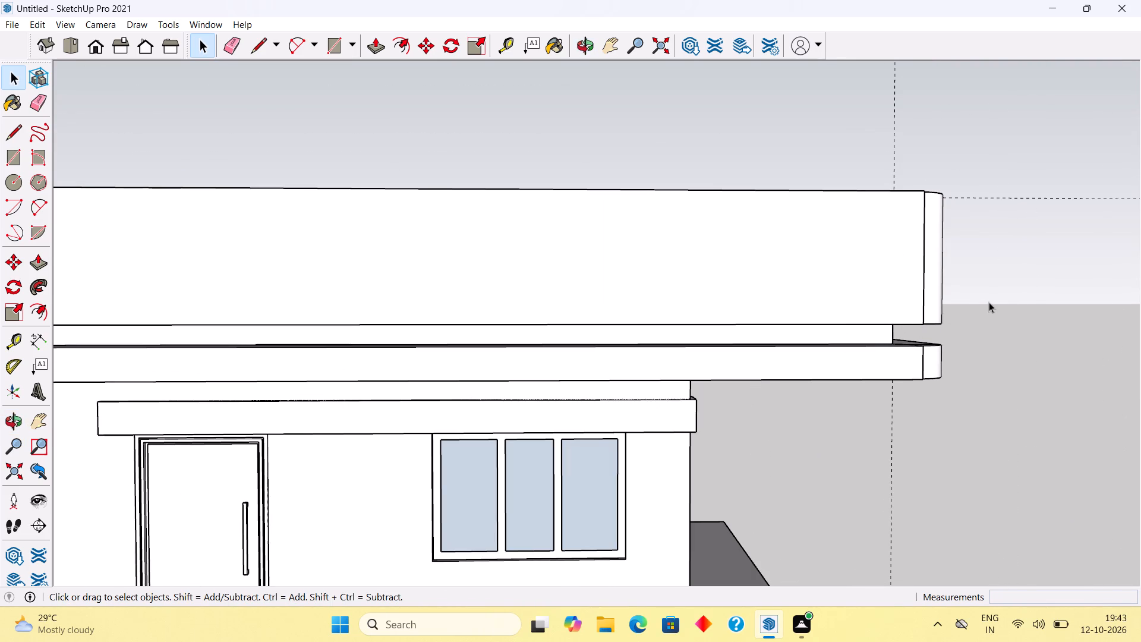
Unhide the hidden geometry, including the rounded corner piece inside the groove.
left_click(40, 24)
left_click(116, 245)
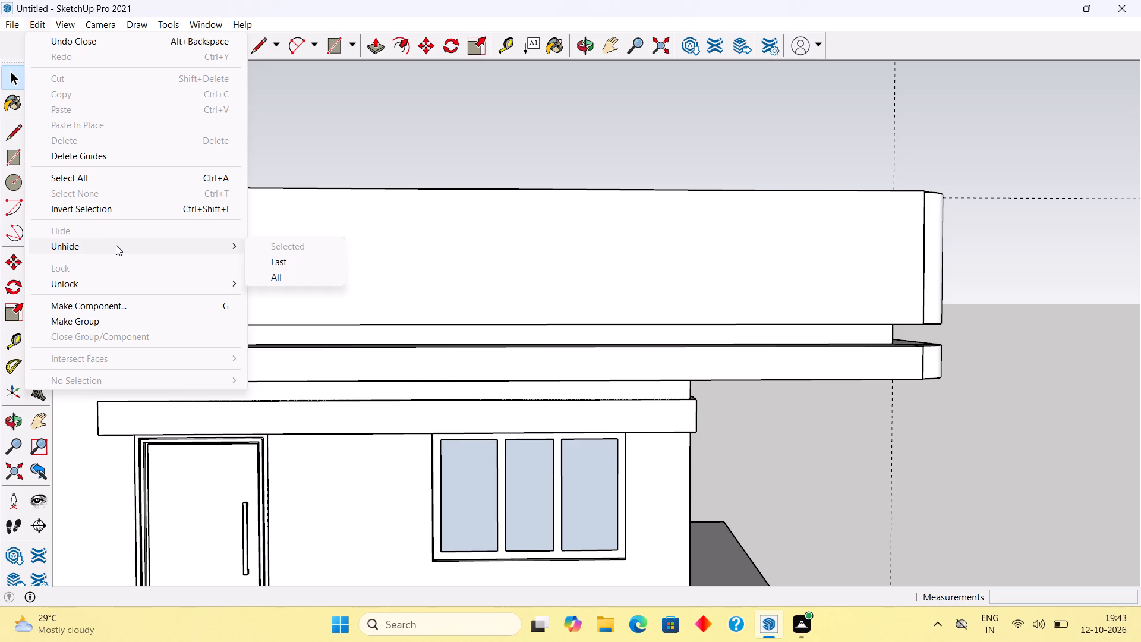
left_click(230, 240)
left_click(274, 277)
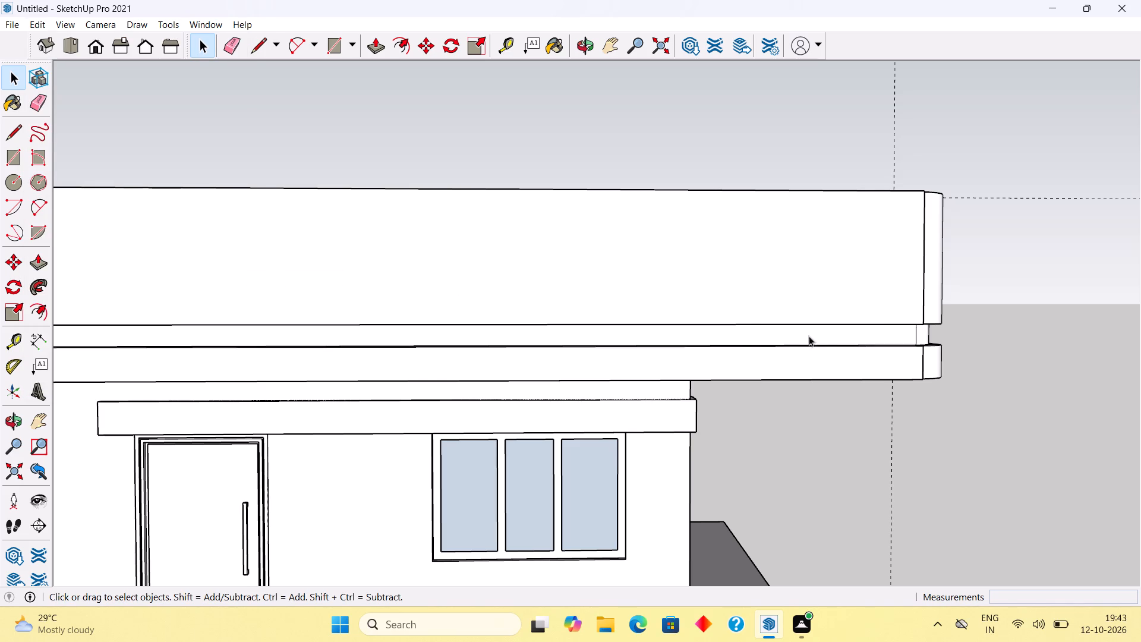
Examine the recessed groove around the upper frame's front, rounded corner and side.
middle_click_drag(771, 336, 97, 313)
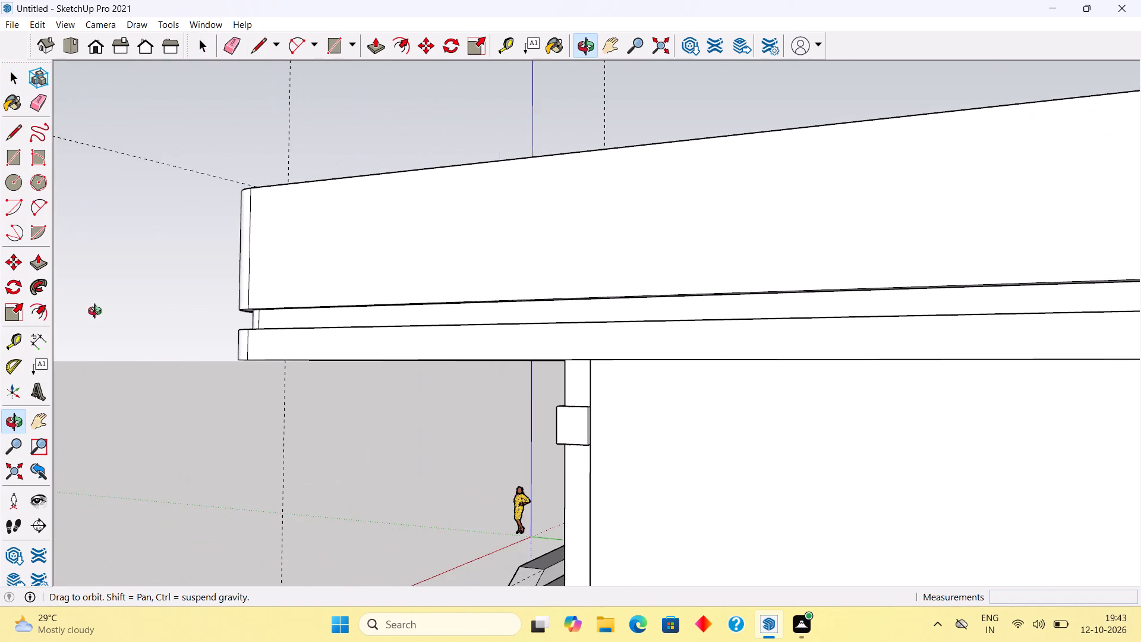
middle_click_drag(97, 313, 745, 330)
scroll(745, 330, "down", 8)
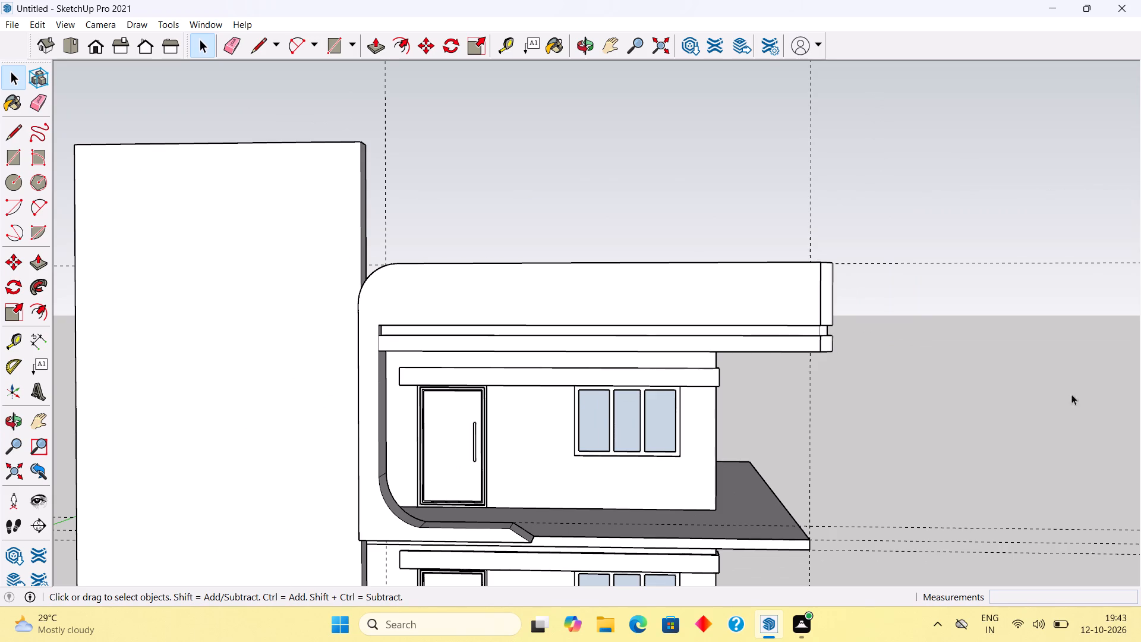
left_click(1027, 371)
scroll(818, 390, "up", 6)
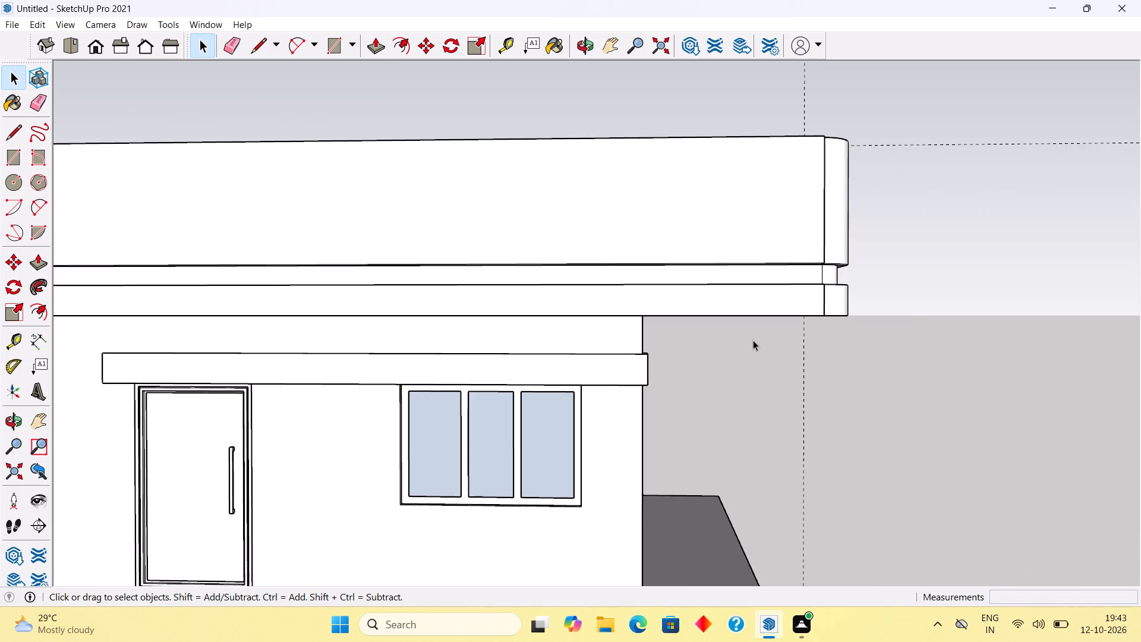
middle_click_drag(752, 329, 880, 347)
scroll(880, 347, "down", 8)
middle_click_drag(721, 348, 640, 314)
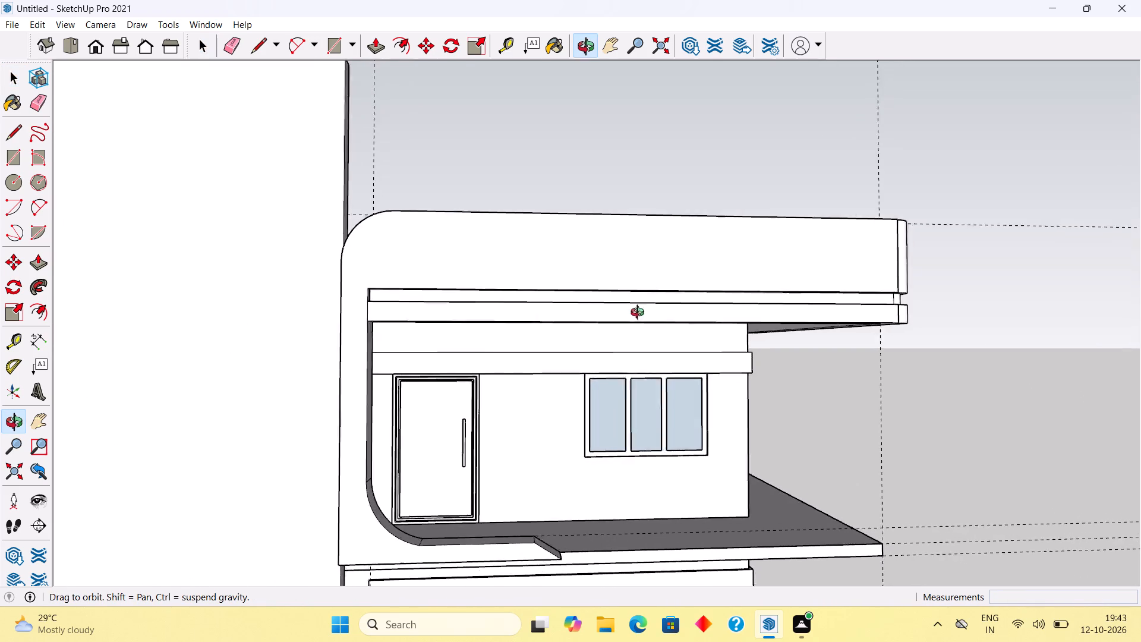
middle_click_drag(640, 314, 594, 308)
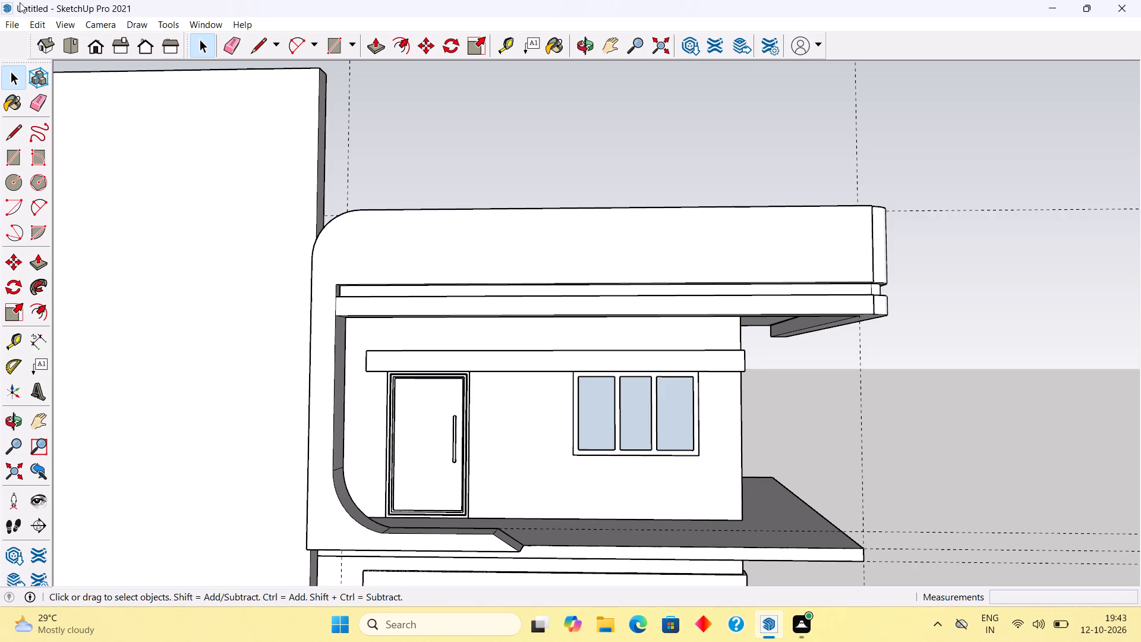
Push/Pull the upper frame's main front face 1" inward and leave the group.
middle_click_drag(264, 64, 262, 121)
scroll(264, 123, "down", 3)
middle_click_drag(319, 250, 329, 264)
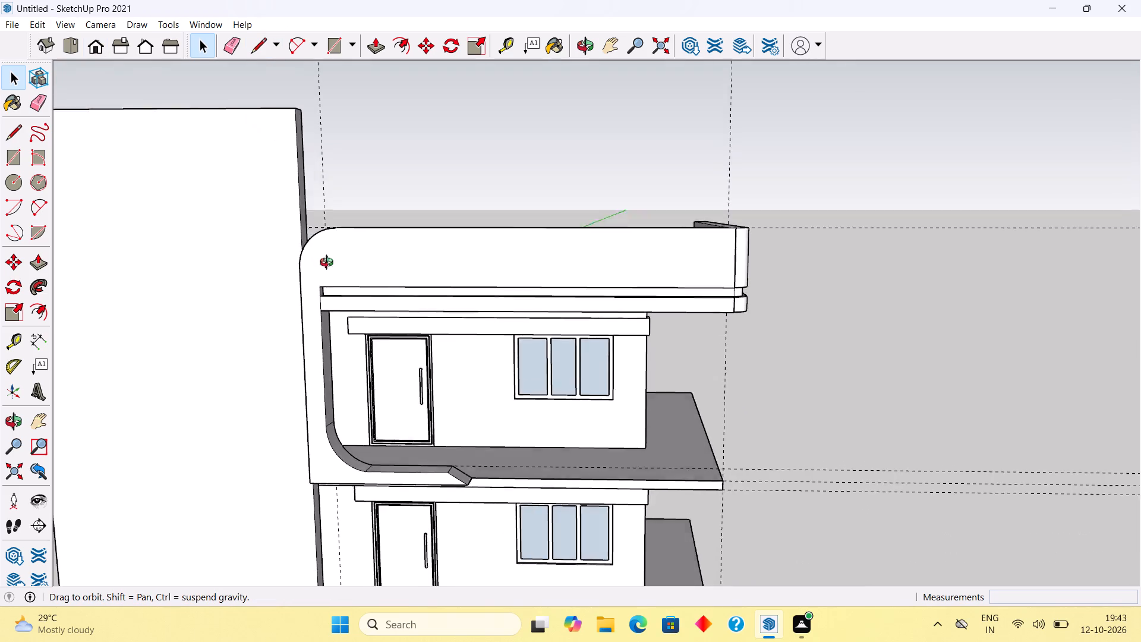
middle_click_drag(329, 264, 434, 312)
triple_click(436, 311)
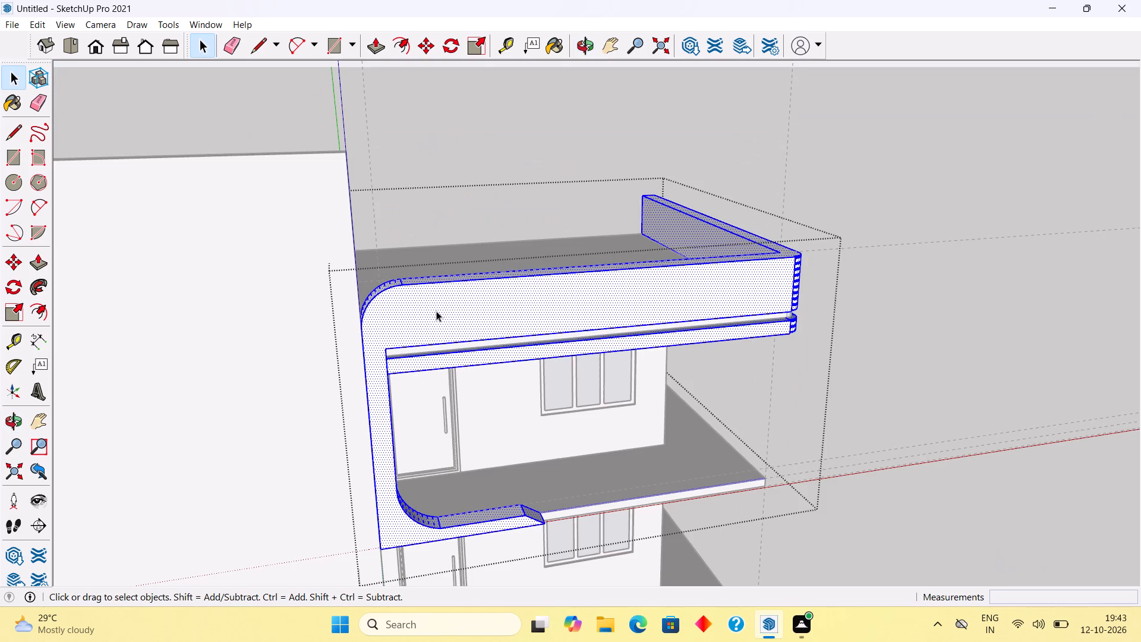
left_click(436, 311)
scroll(436, 311, "up", 3)
left_click(436, 311)
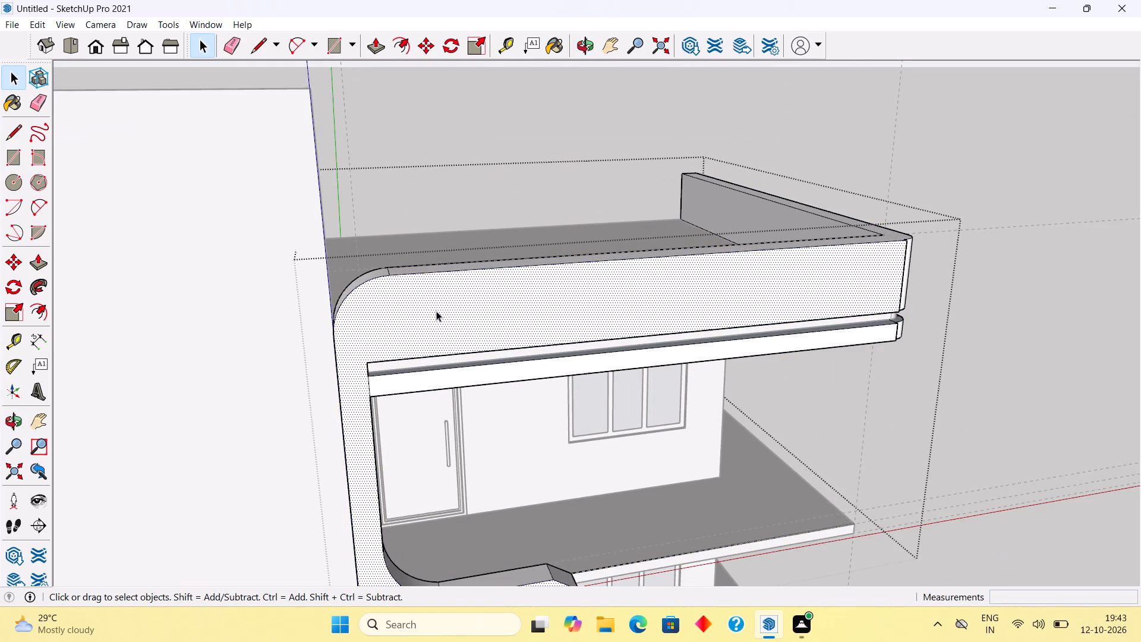
key("p")
left_click(437, 310)
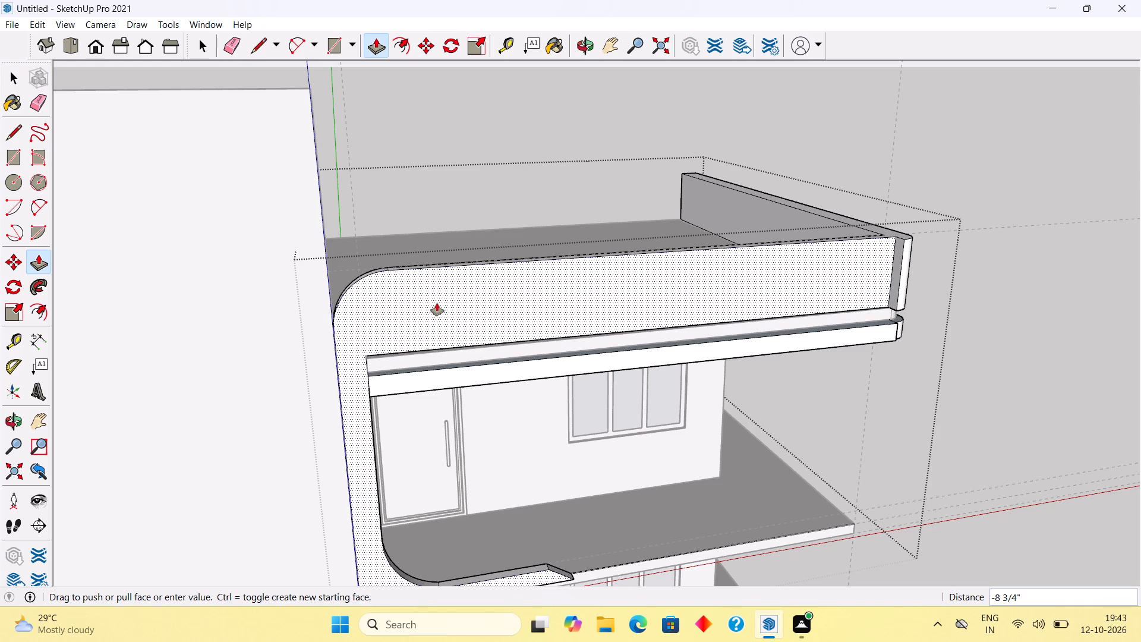
type("1\"")
key("Return")
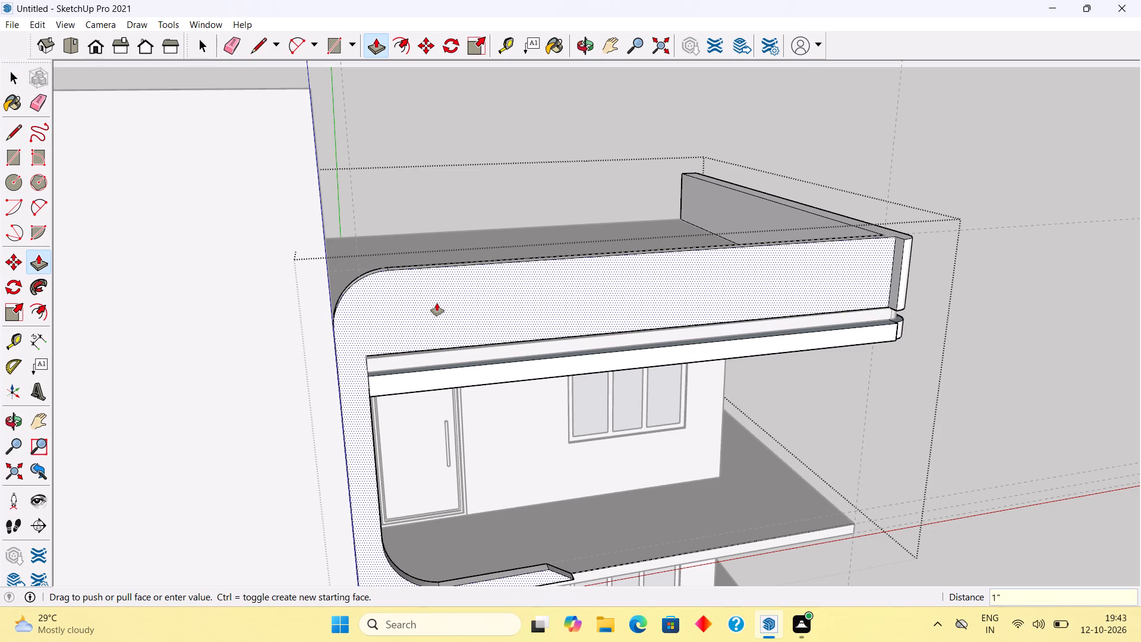
key("space")
left_click(433, 114)
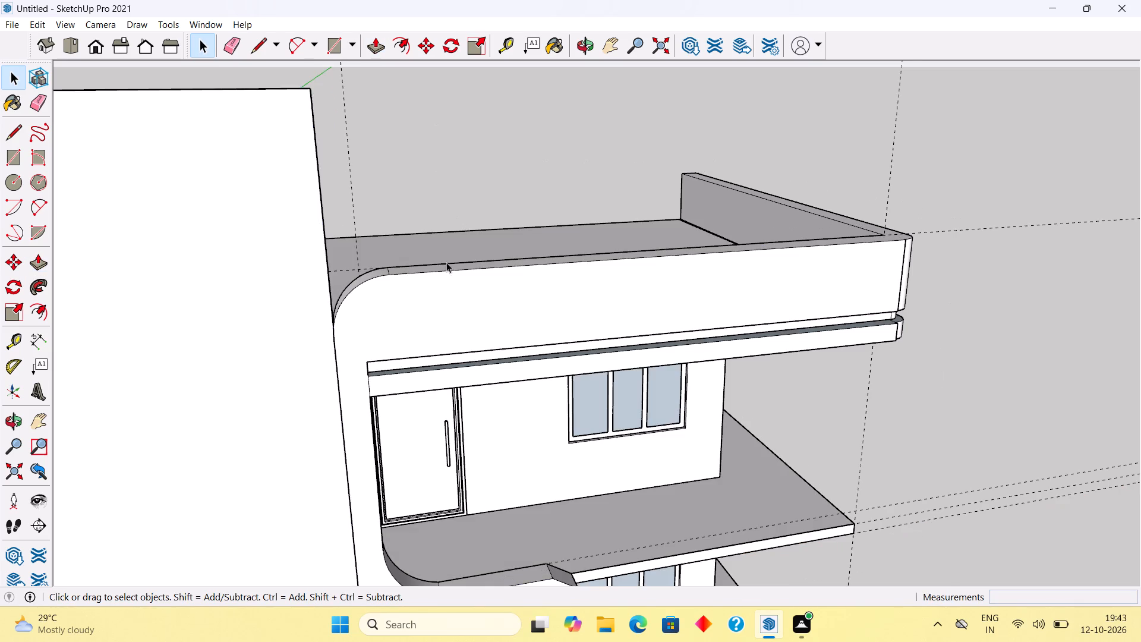
Examine how the frame's front face, lower strip and groove align along the front and at the rounded corner.
middle_click_drag(446, 287, 604, 242)
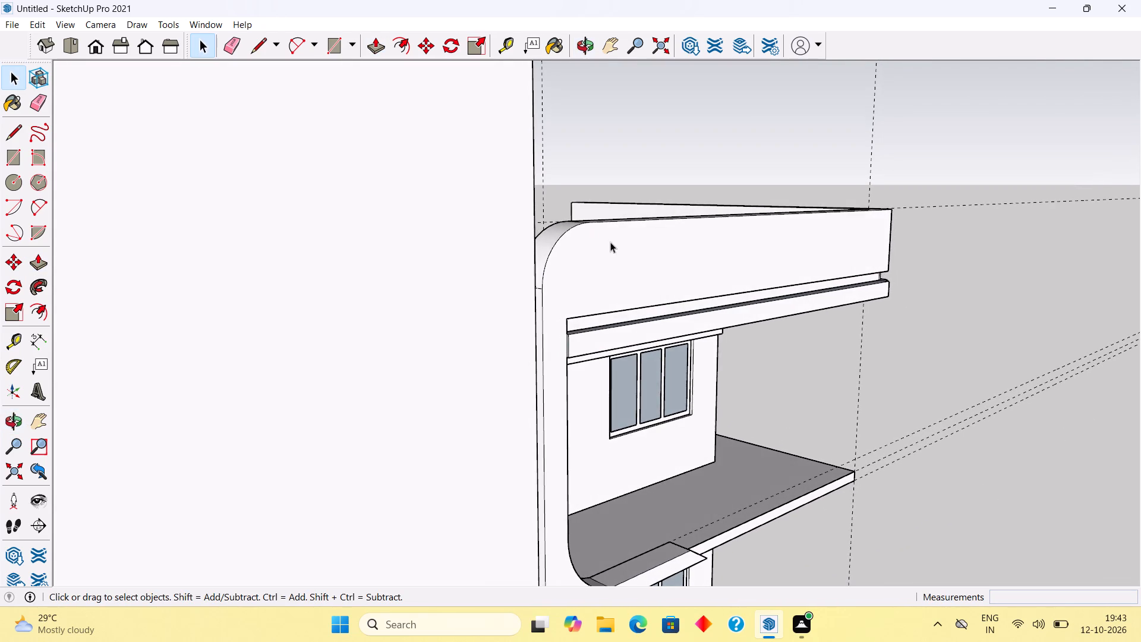
scroll(634, 326, "up", 6)
middle_click_drag(600, 304, 297, 257)
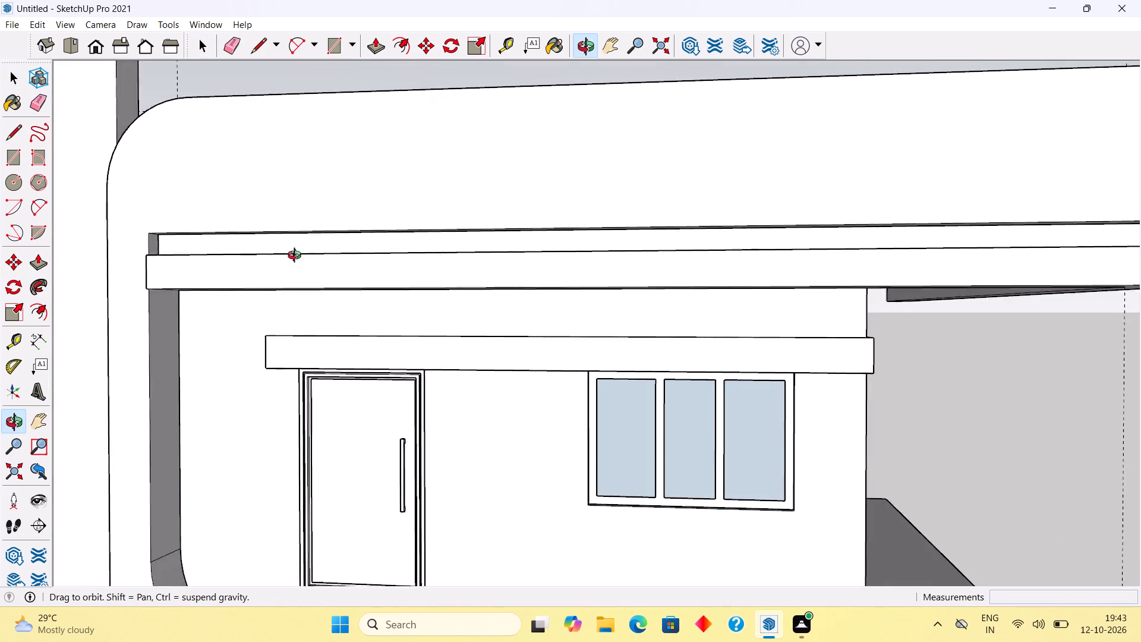
middle_click_drag(297, 257, 294, 260)
scroll(290, 262, "down", 6)
middle_click_drag(717, 270, 554, 309)
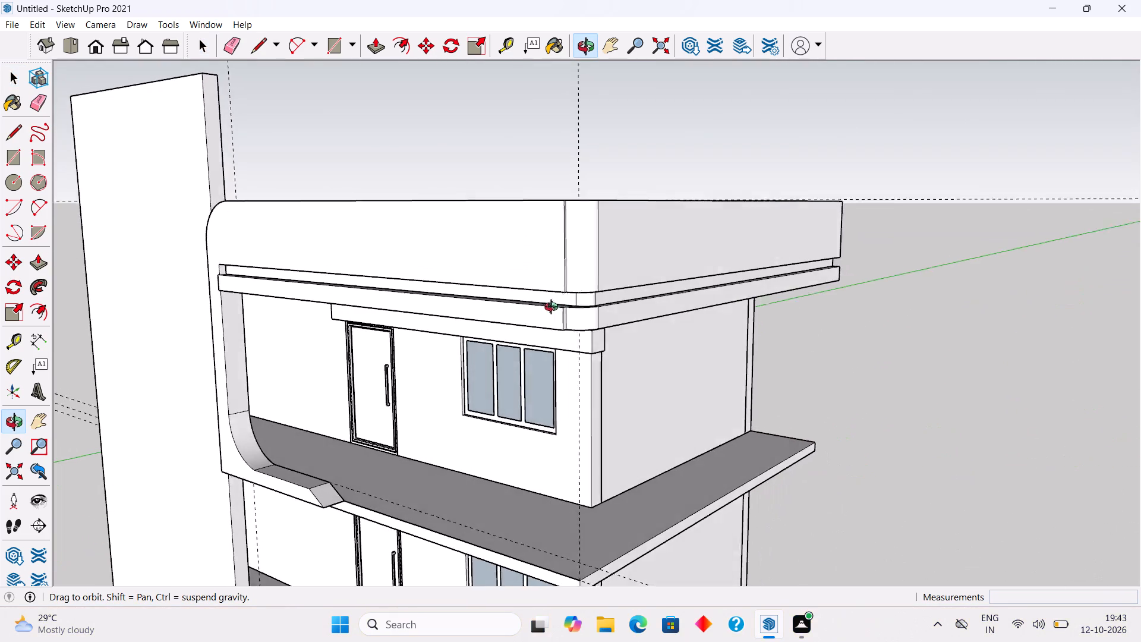
middle_click_drag(554, 309, 564, 310)
Push/Pull the front face of the lower strip below the groove inward, flush with the rounded corner.
scroll(454, 308, "up", 4)
scroll(663, 344, "up", 10)
middle_click_drag(673, 323, 676, 335)
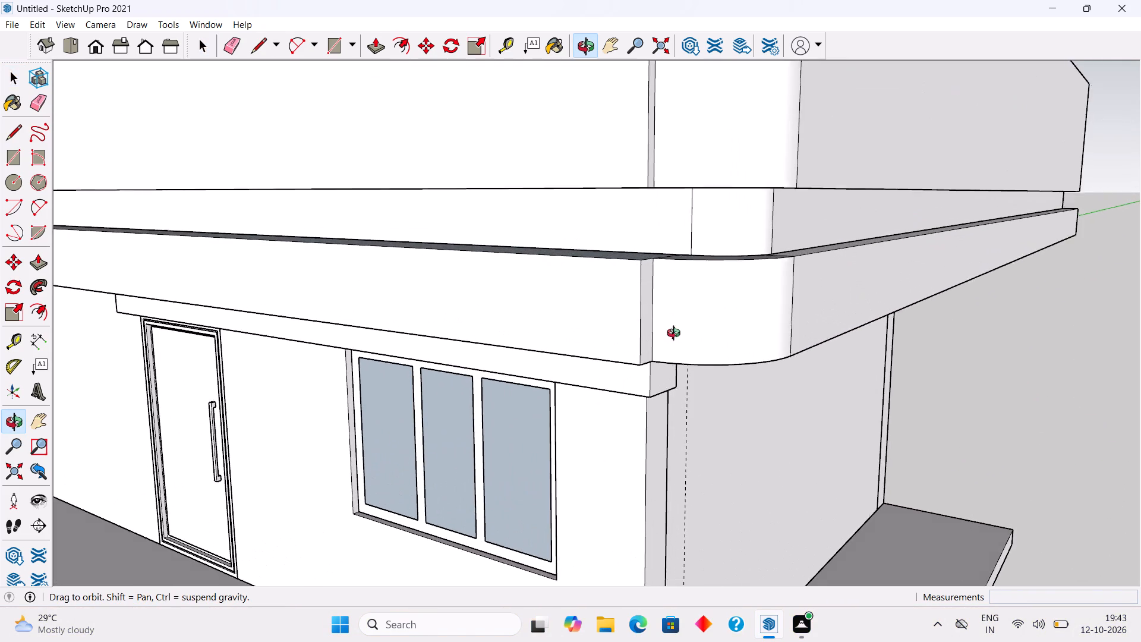
middle_click_drag(676, 335, 703, 433)
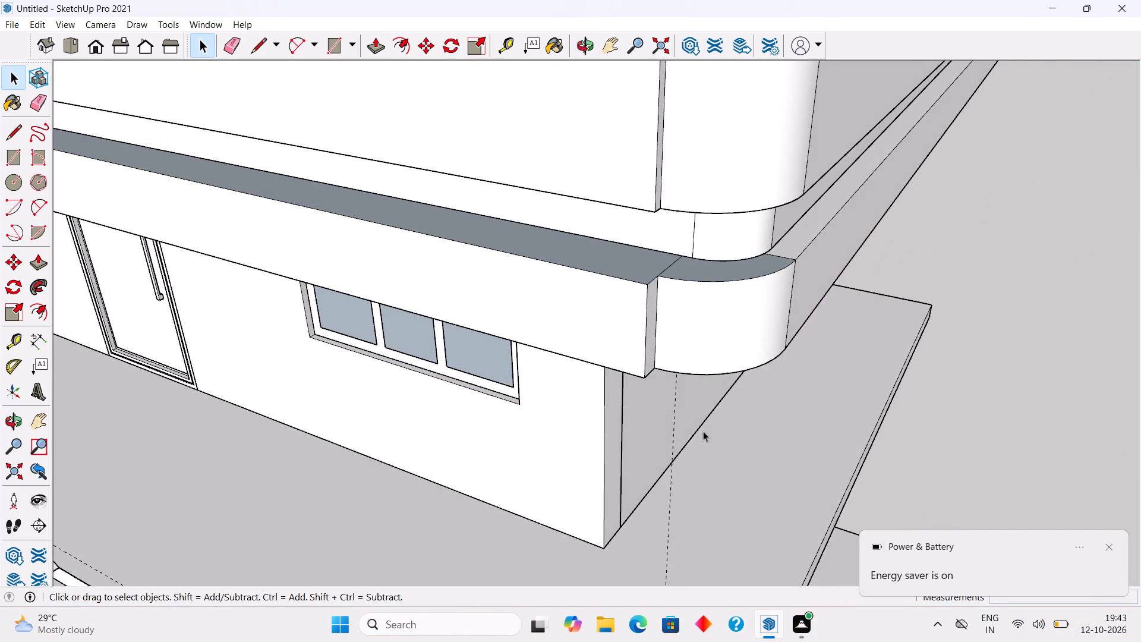
scroll(703, 430, "down", 3)
triple_click(651, 382)
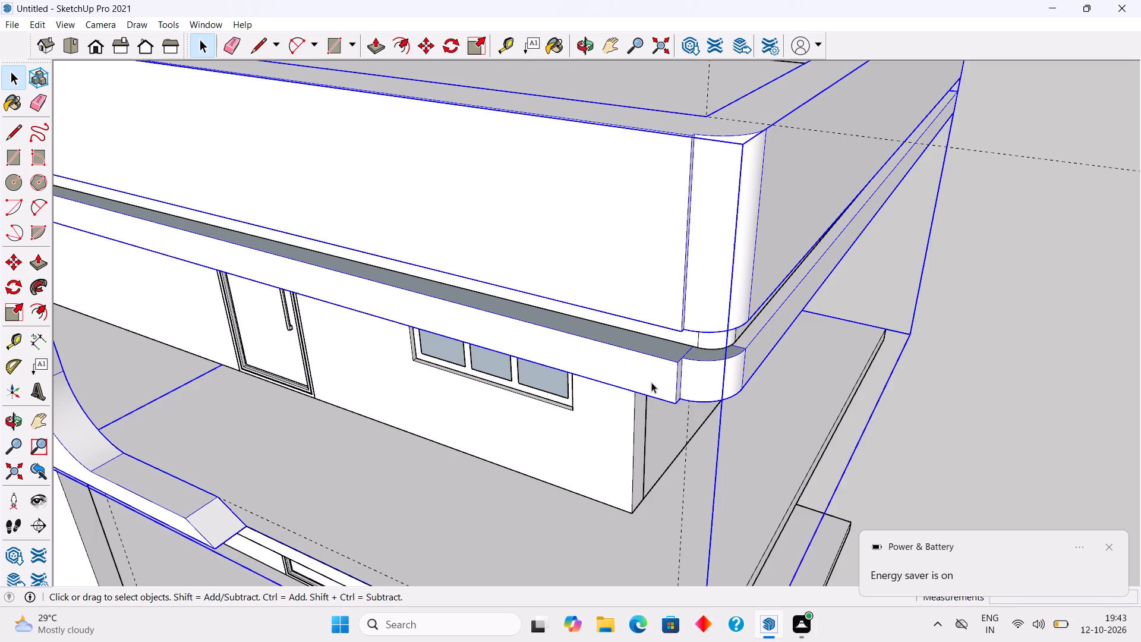
left_click(651, 382)
left_click(653, 376)
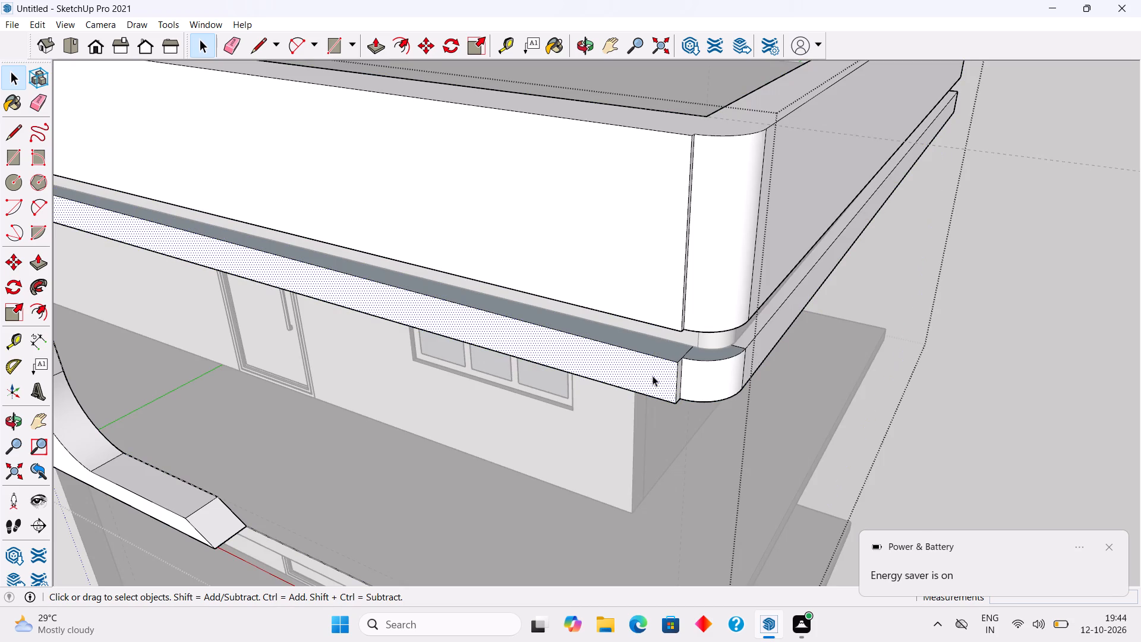
key("p")
left_click(653, 376)
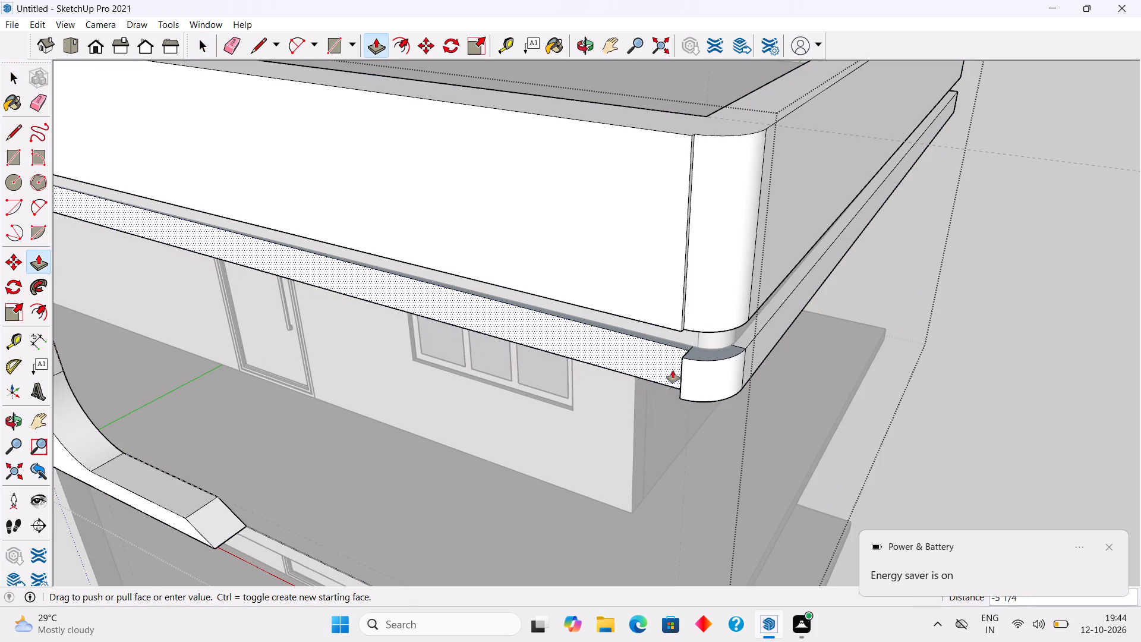
left_click(679, 378)
key("space")
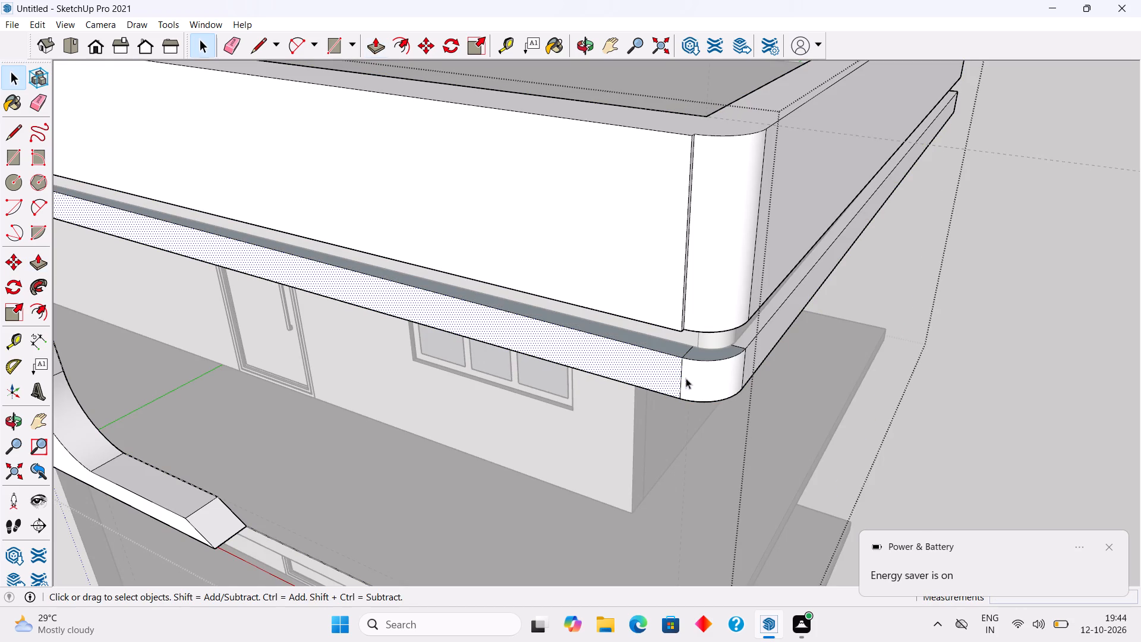
left_click(1001, 357)
Erase the two short leftover edges where the lower strip meets the frame's upright side, and leave the group.
scroll(262, 369, "down", 7)
scroll(122, 317, "up", 20)
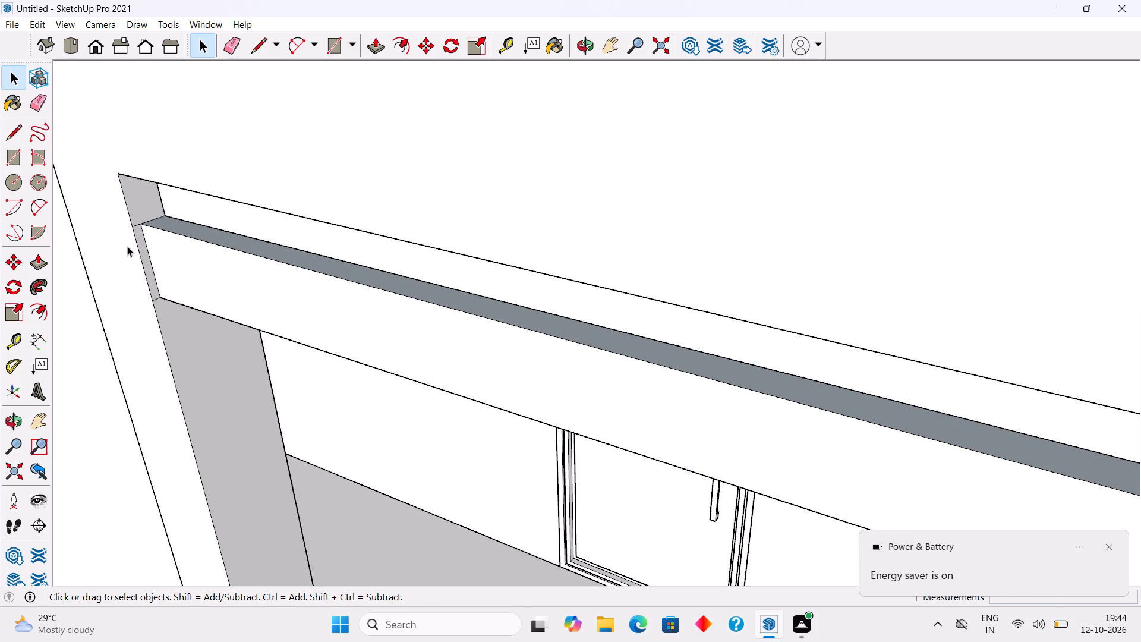
scroll(129, 241, "up", 5)
left_click(138, 219)
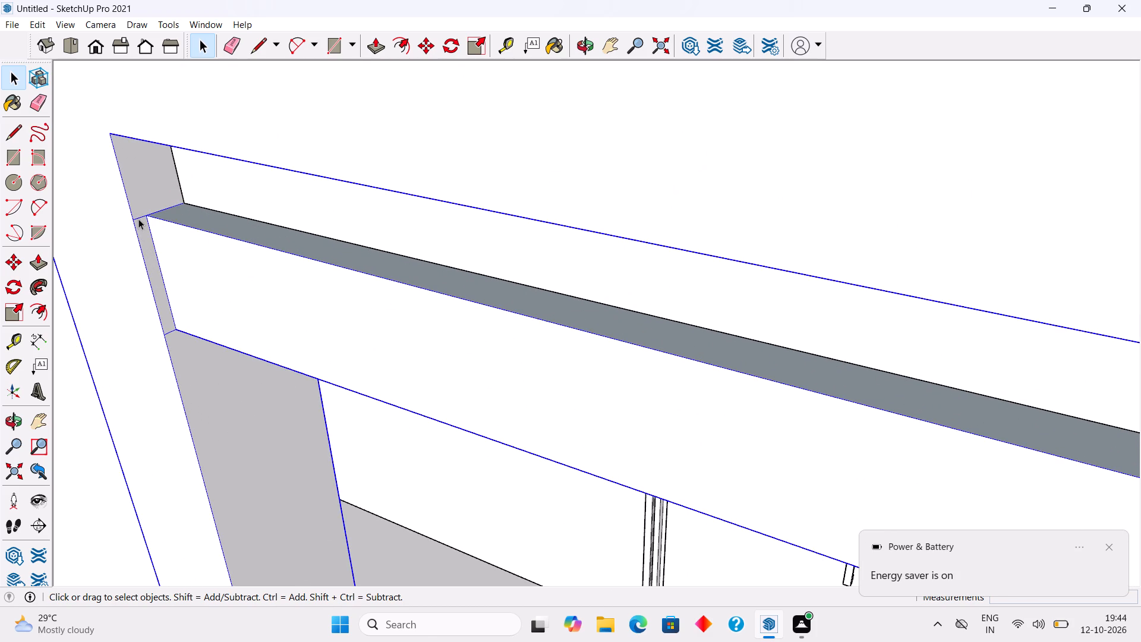
triple_click(138, 219)
triple_click(138, 219)
left_click(138, 219)
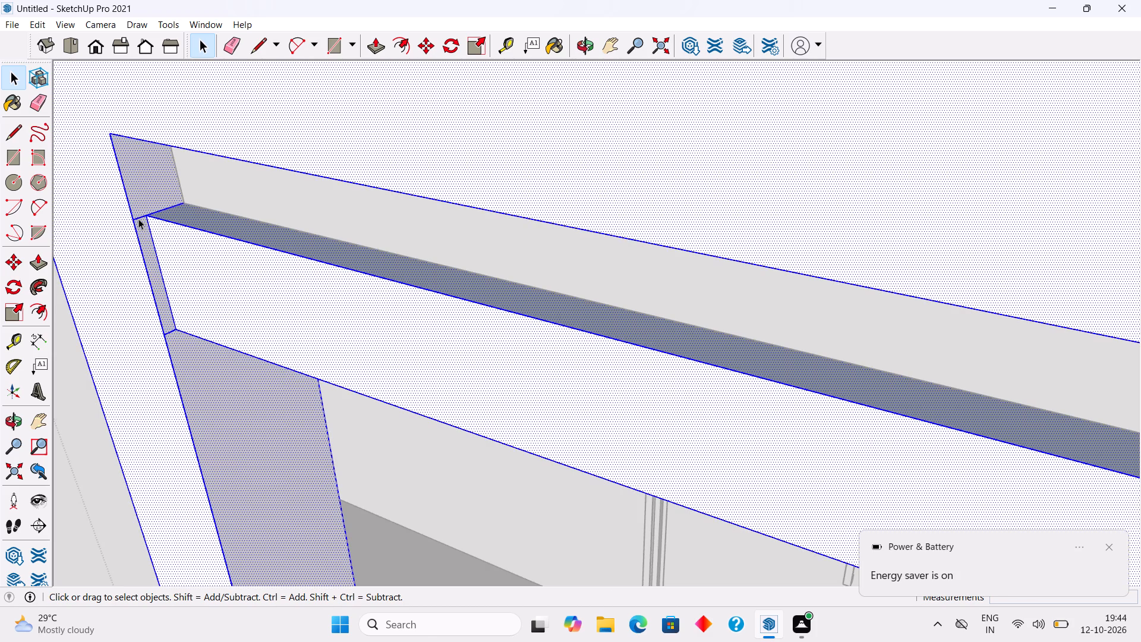
key("Delete")
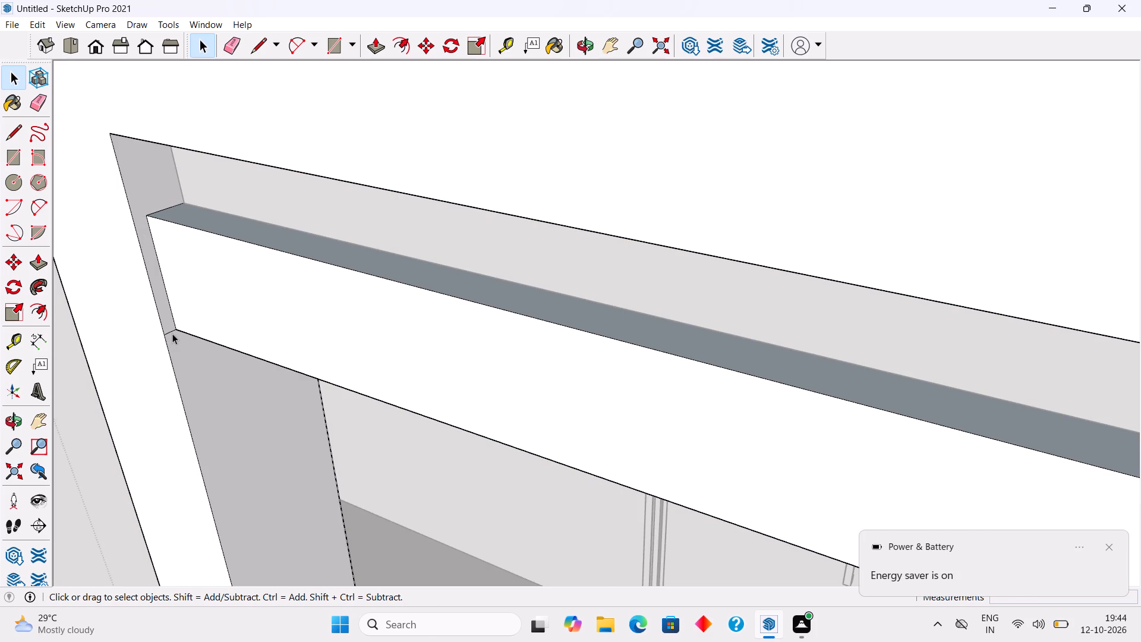
left_click(172, 330)
key("Delete")
scroll(172, 330, "down", 1)
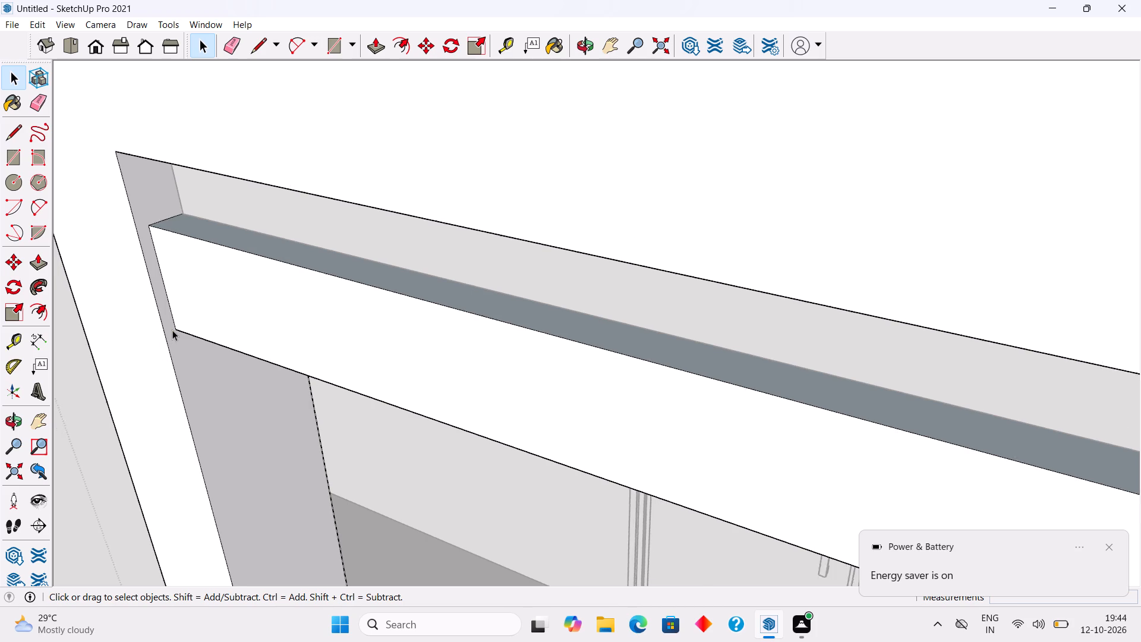
scroll(172, 330, "down", 20)
scroll(172, 330, "down", 5)
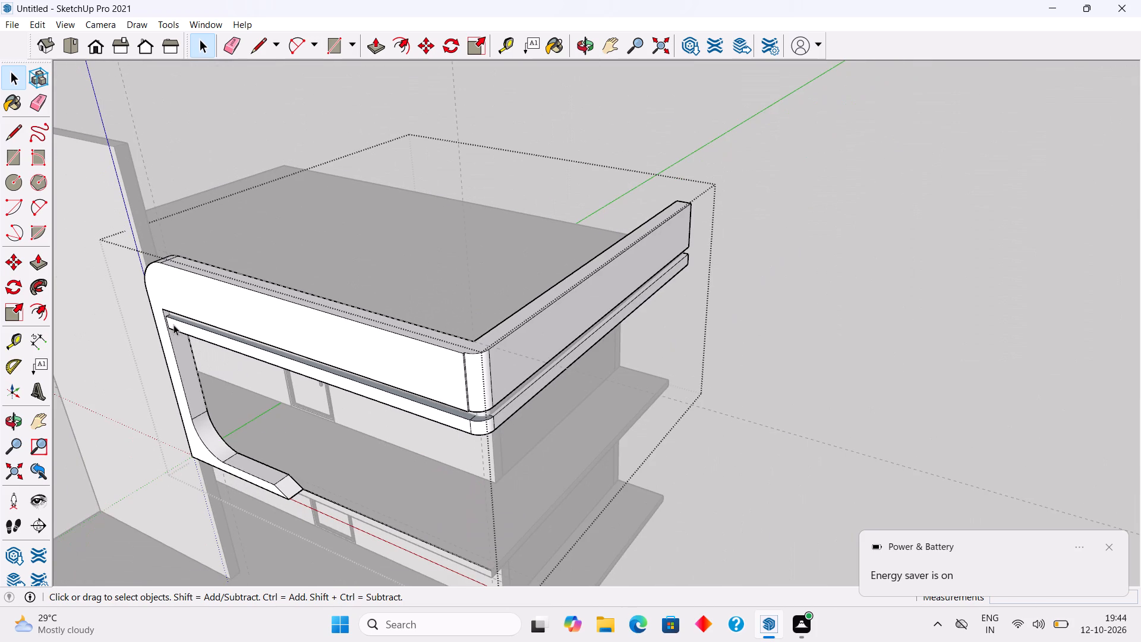
middle_click_drag(292, 354, 406, 277)
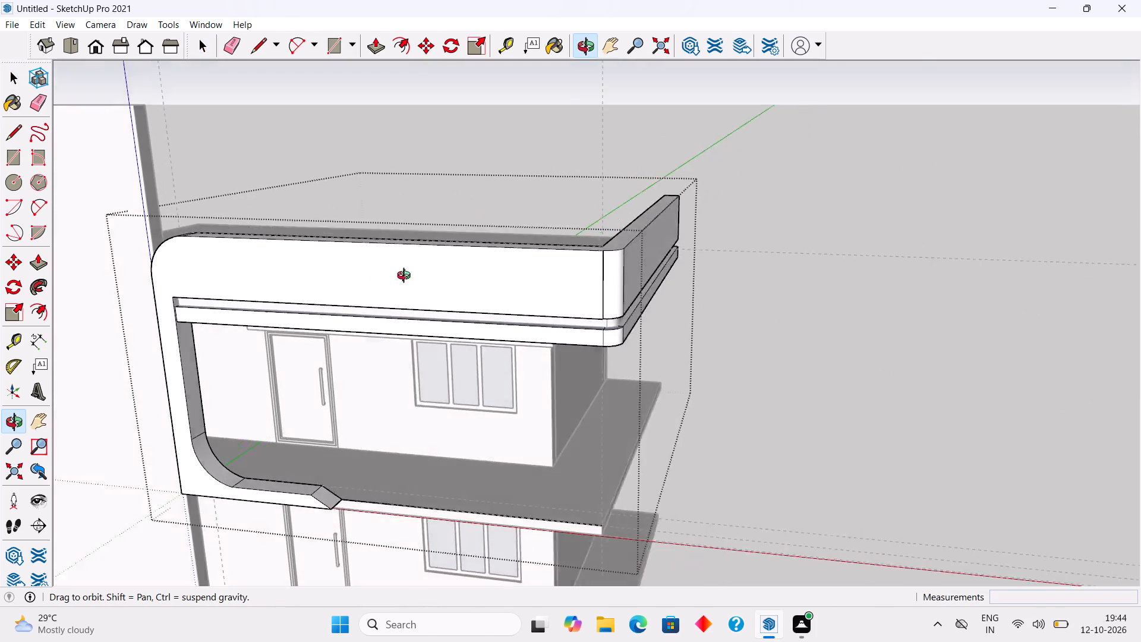
middle_click_drag(406, 277, 496, 270)
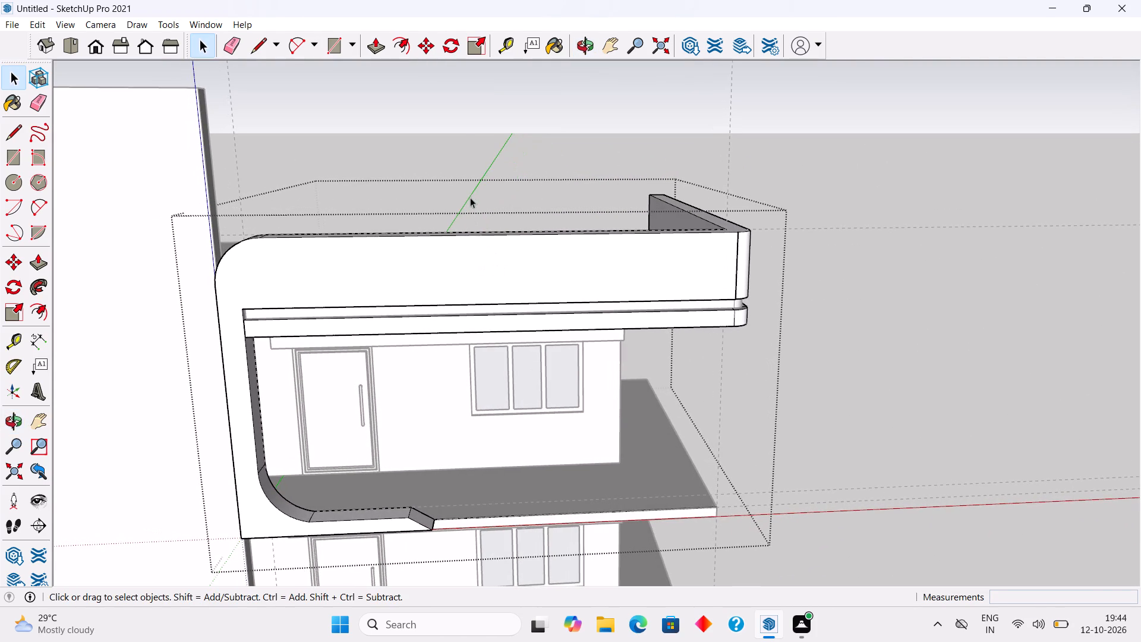
left_click(461, 130)
Examine the upper frame, its groove and lower strip from the front, and how they sit on the whole building.
middle_click_drag(488, 327, 566, 297)
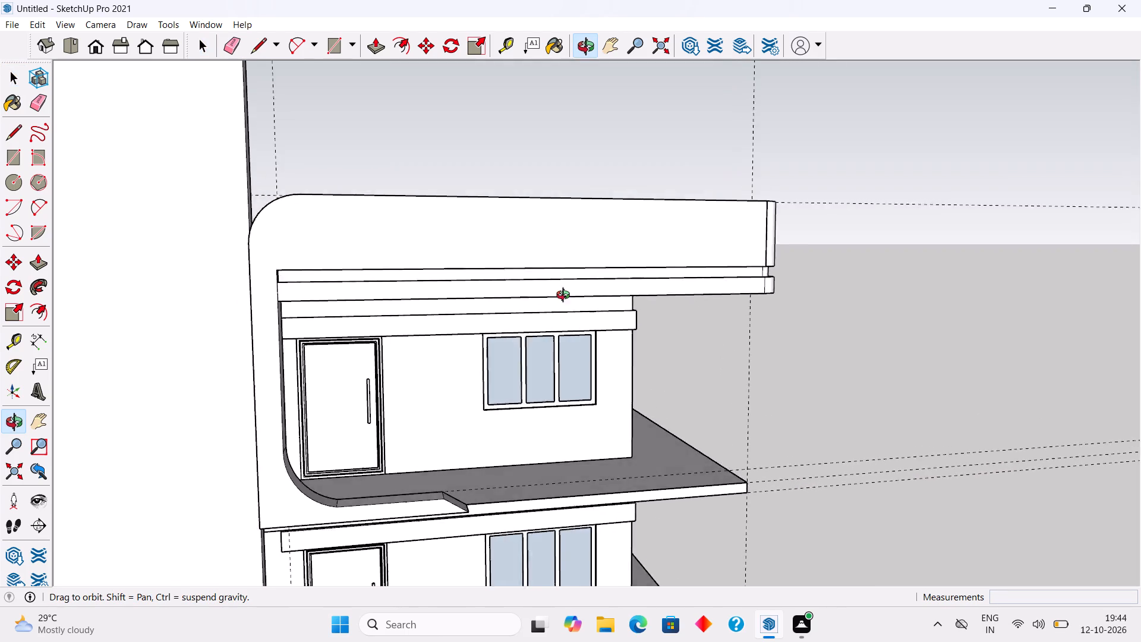
middle_click_drag(566, 297, 570, 332)
scroll(570, 346, "up", 1)
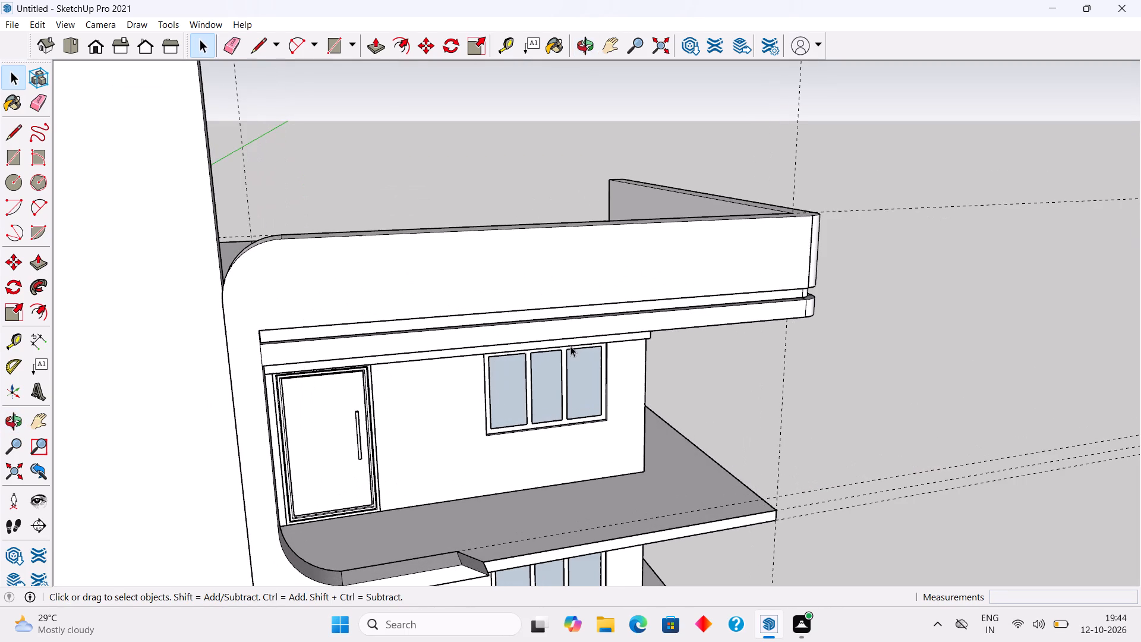
scroll(570, 346, "down", 6)
middle_click_drag(534, 379, 595, 332)
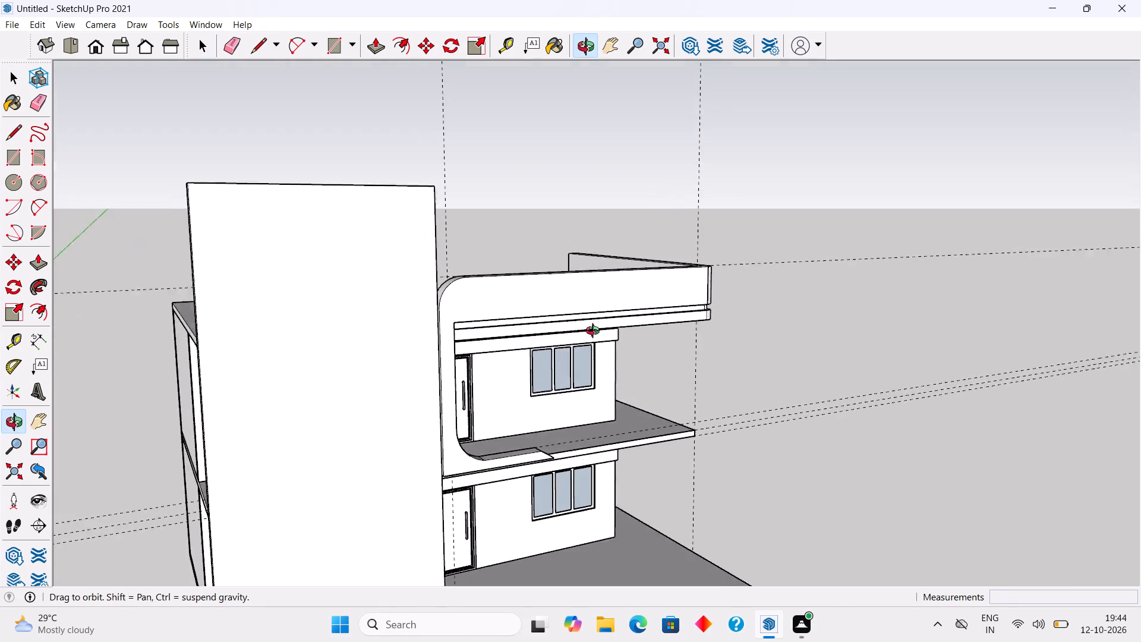
middle_click_drag(595, 332, 595, 297)
left_click(585, 297)
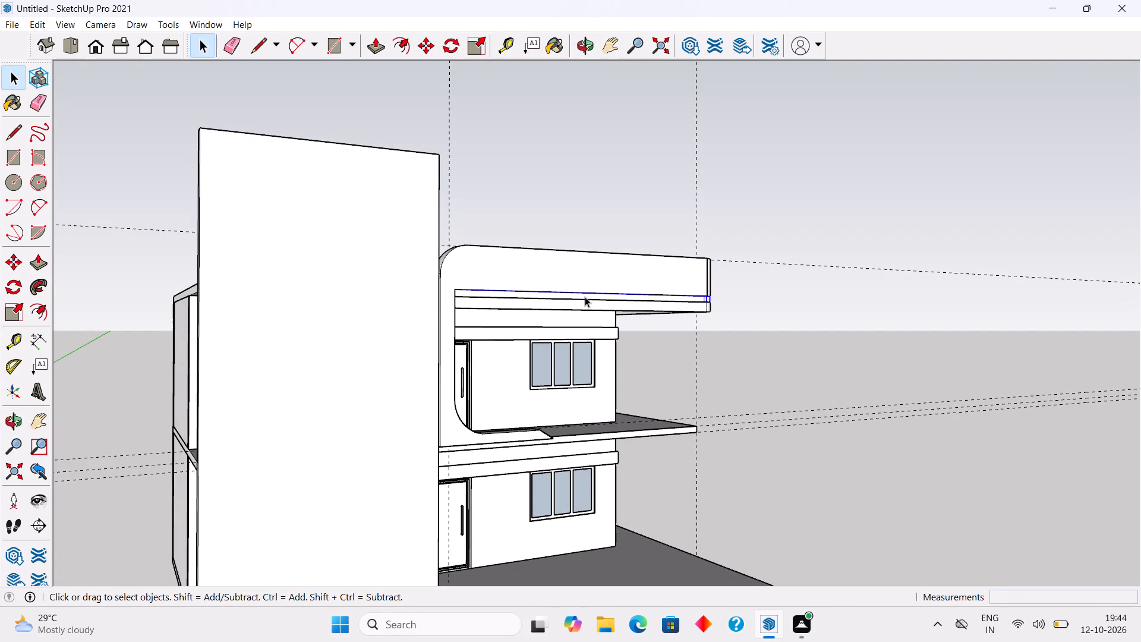
left_click(491, 202)
middle_click_drag(556, 385, 405, 437)
scroll(405, 437, "down", 9)
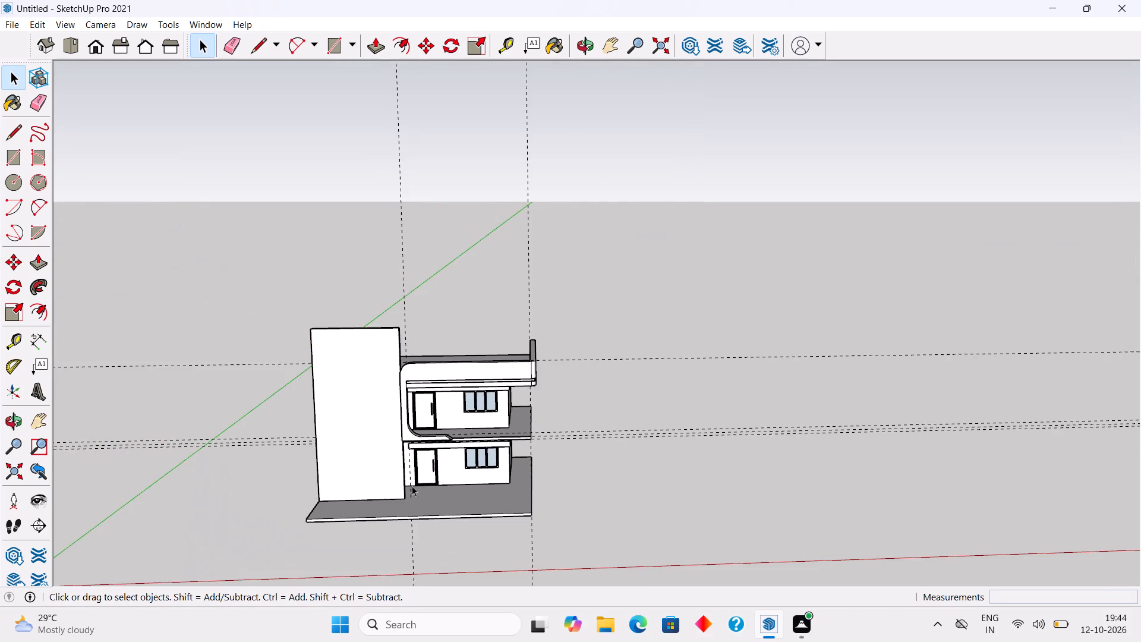
scroll(428, 545, "up", 12)
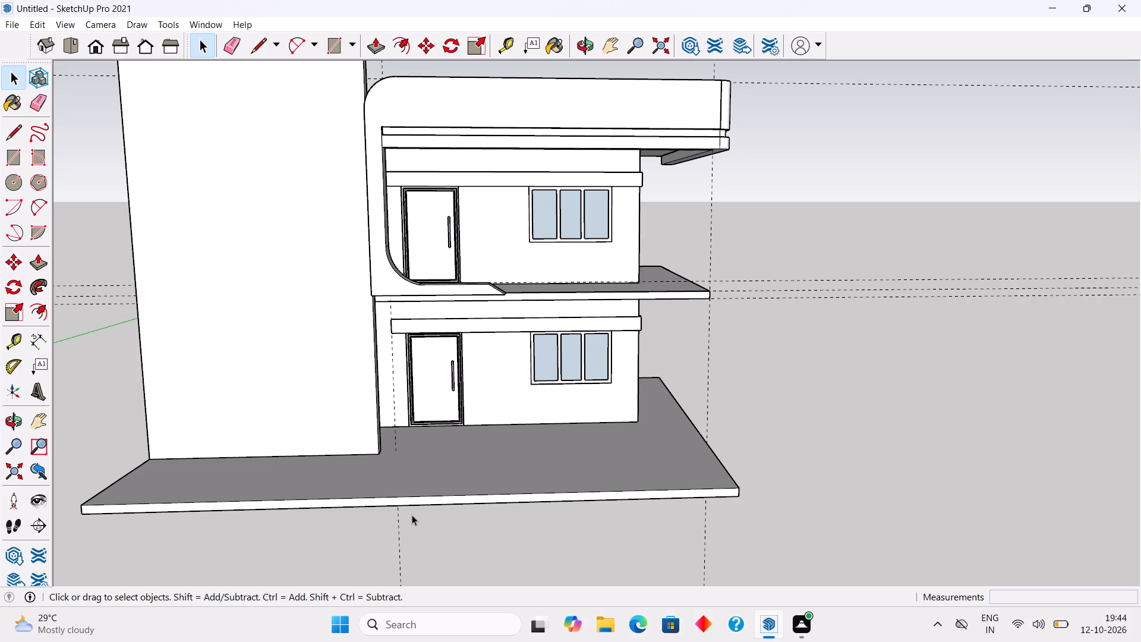
scroll(412, 515, "up", 5)
scroll(412, 515, "down", 5)
scroll(336, 495, "down", 6)
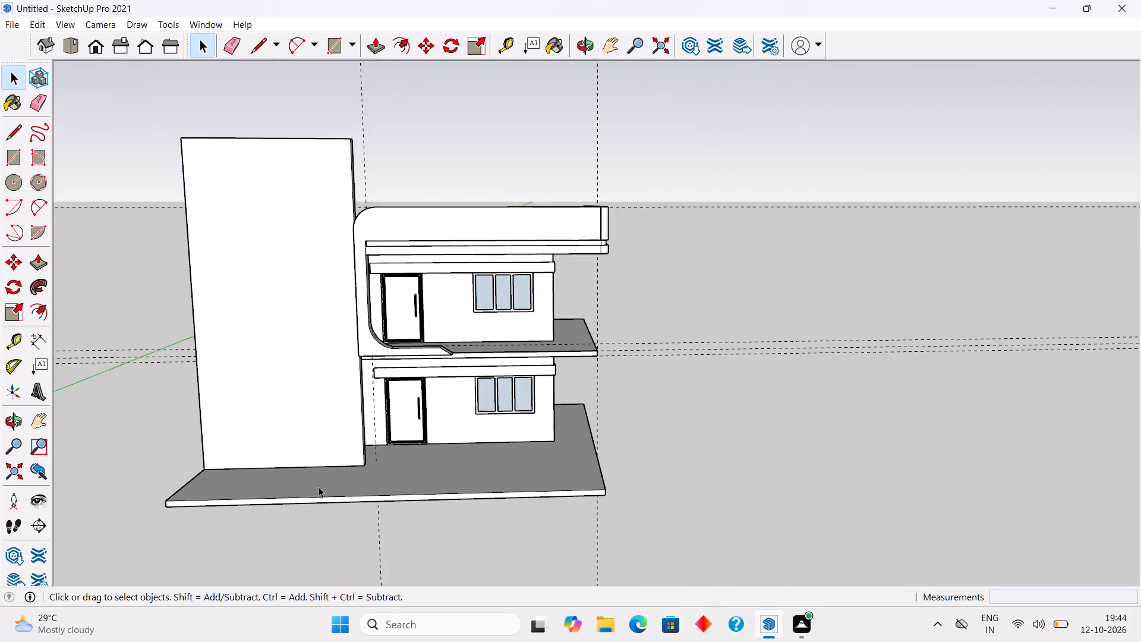
scroll(319, 487, "down", 3)
scroll(163, 459, "up", 5)
Examine the tall front wall and the building's open side bays from a raised angle.
middle_click_drag(162, 453, 357, 552)
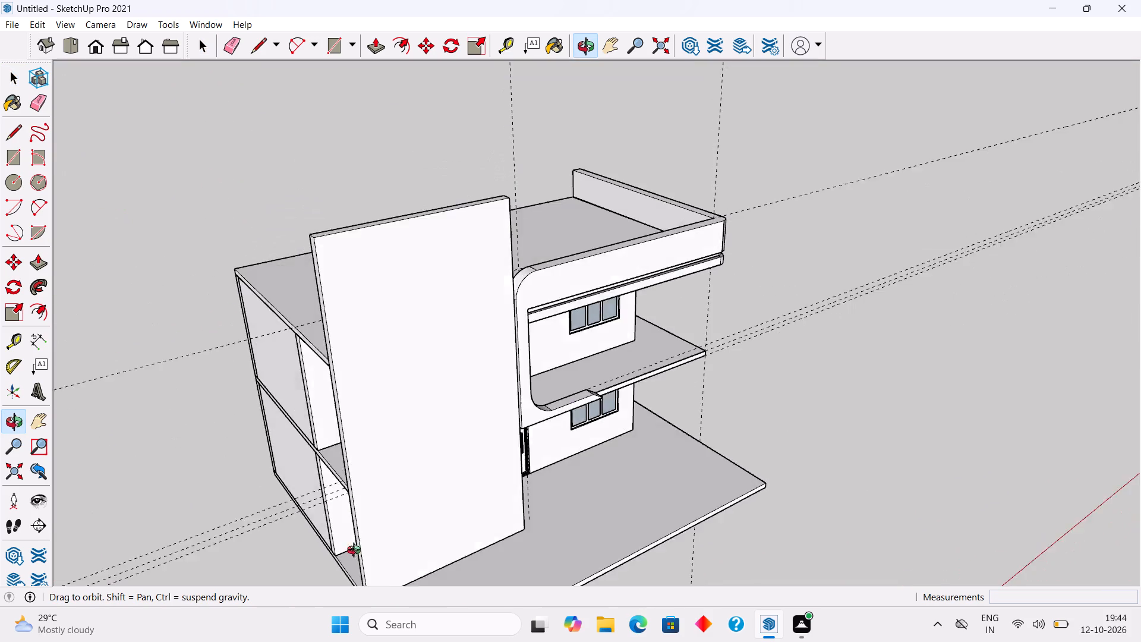
middle_click_drag(357, 552, 395, 574)
scroll(395, 574, "up", 1)
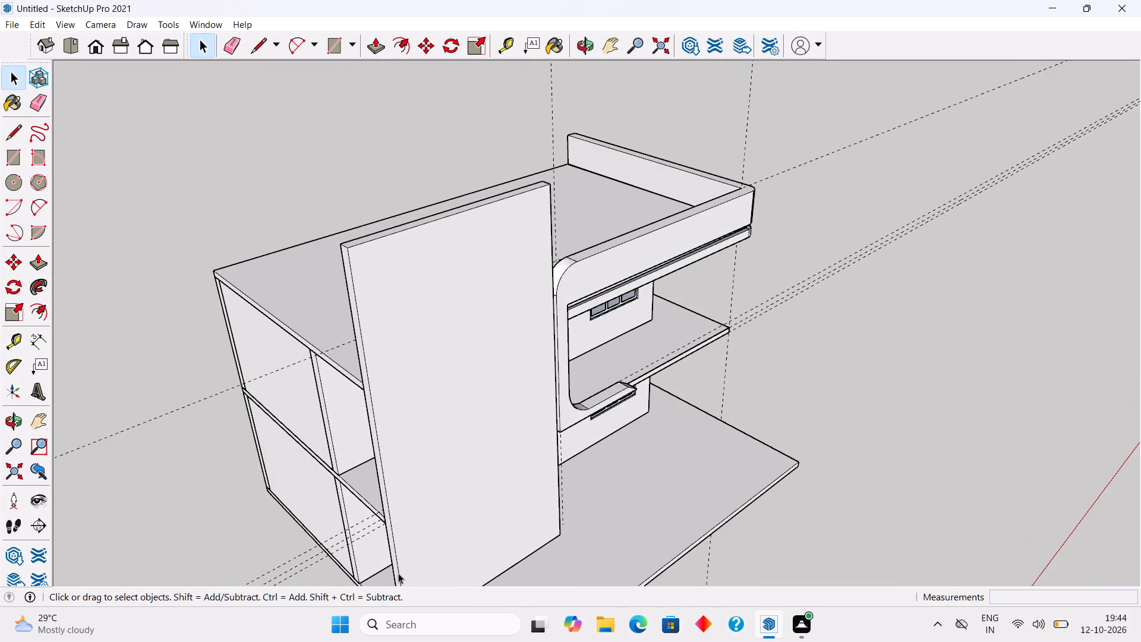
scroll(398, 573, "up", 2)
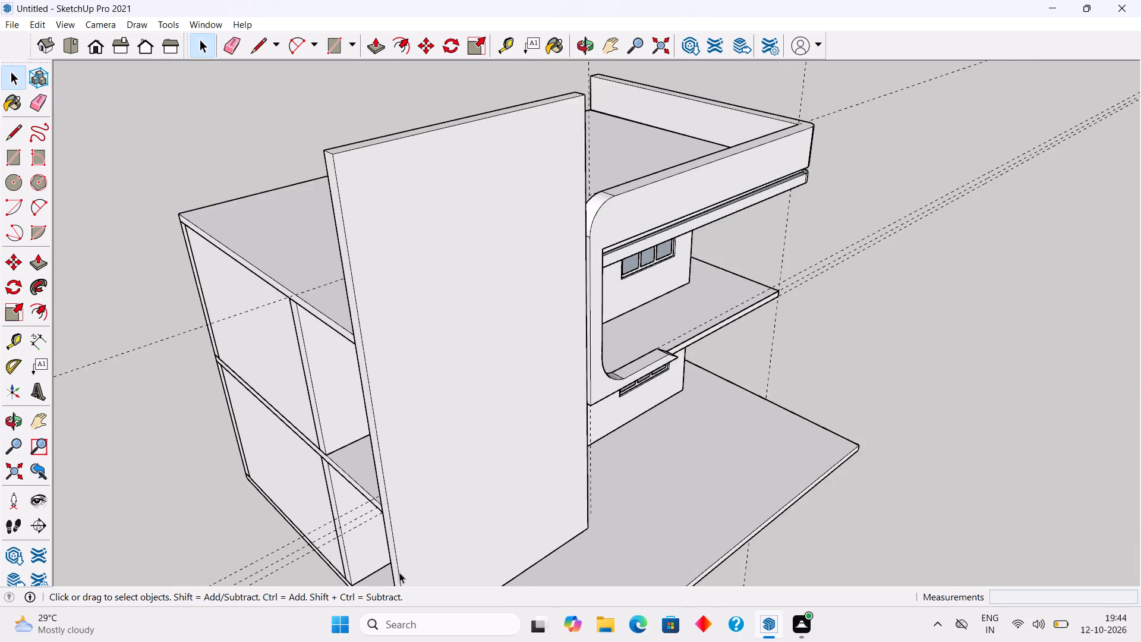
scroll(399, 572, "up", 2)
scroll(399, 572, "down", 2)
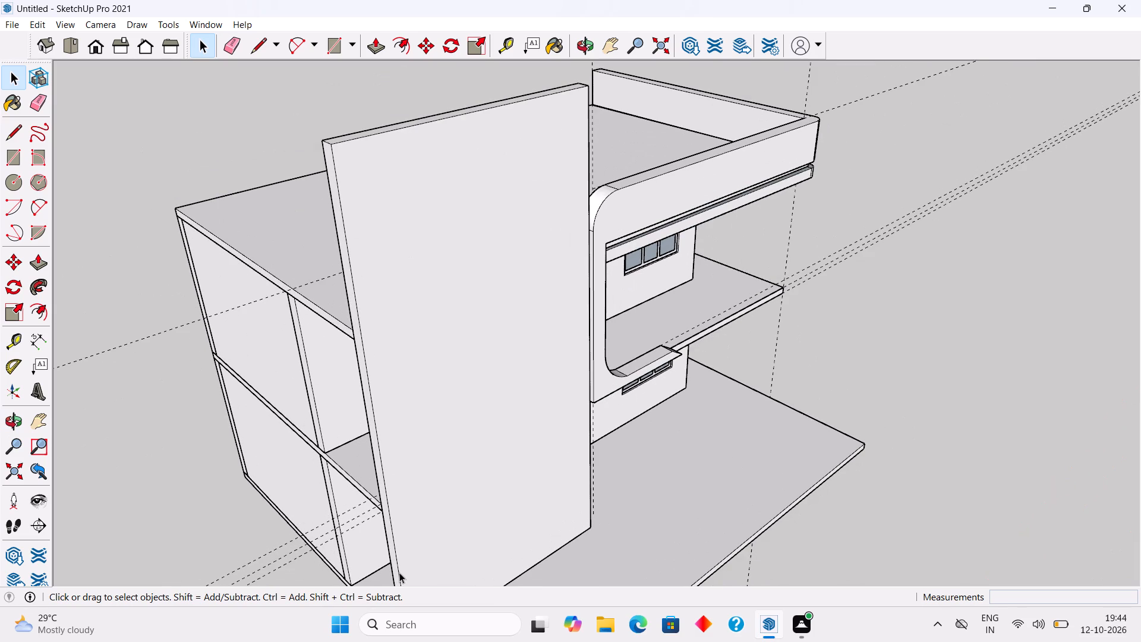
scroll(399, 572, "up", 2)
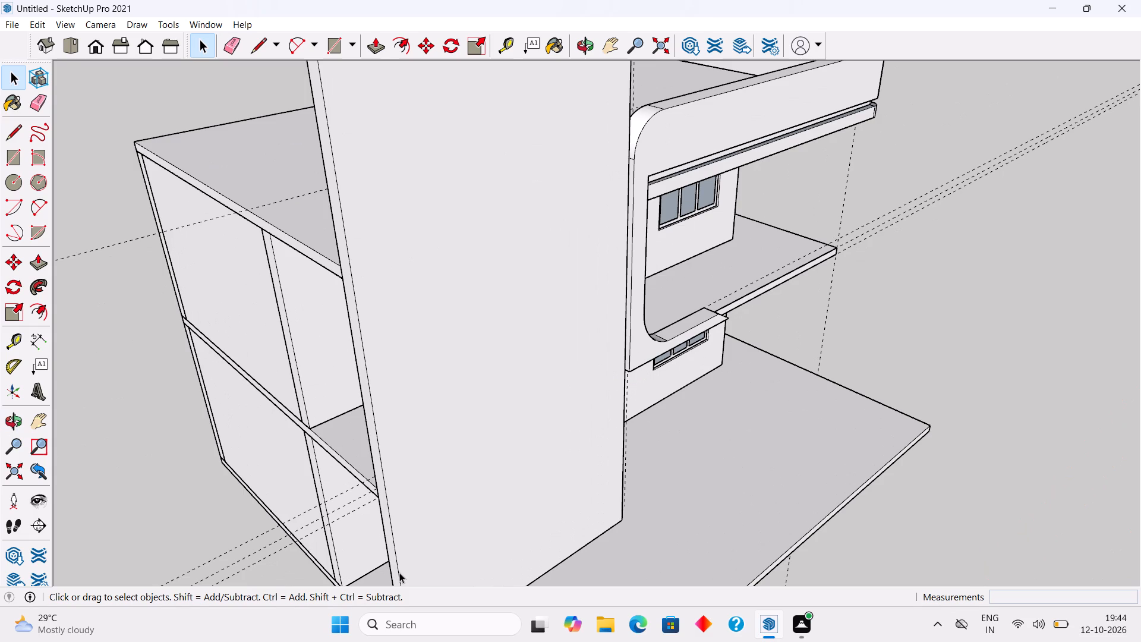
scroll(399, 572, "up", 3)
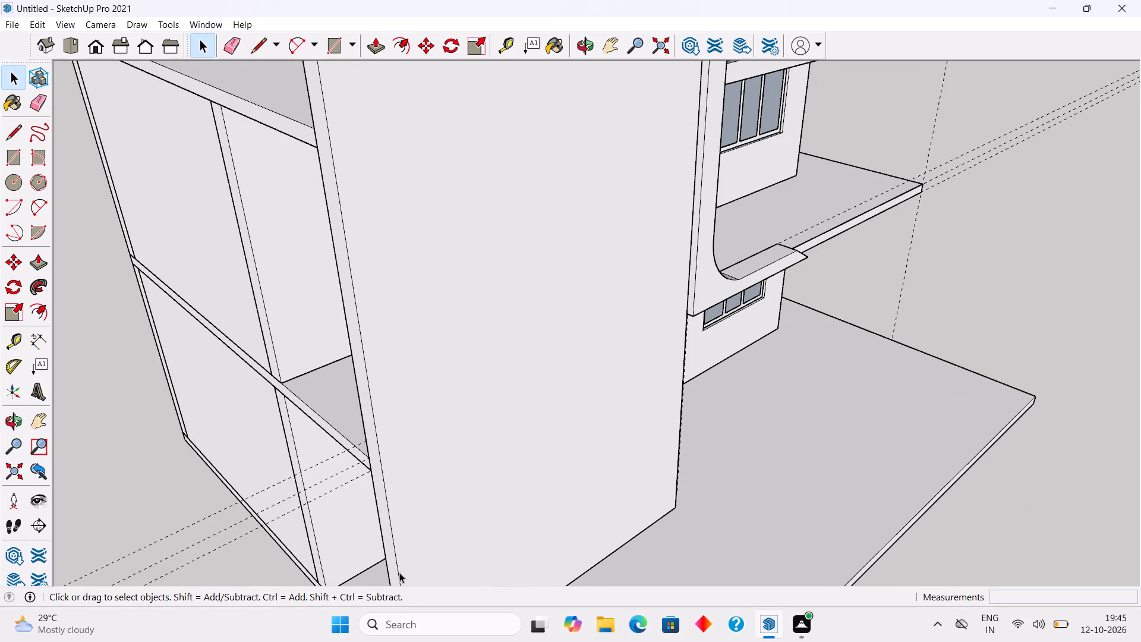
scroll(399, 572, "down", 1)
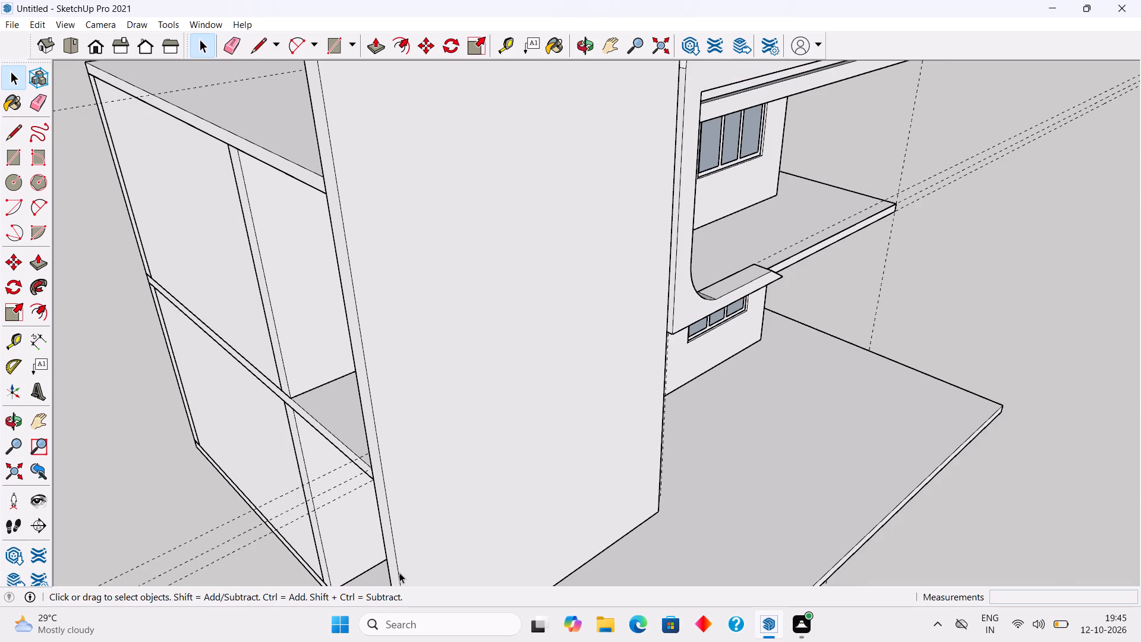
scroll(399, 572, "down", 2)
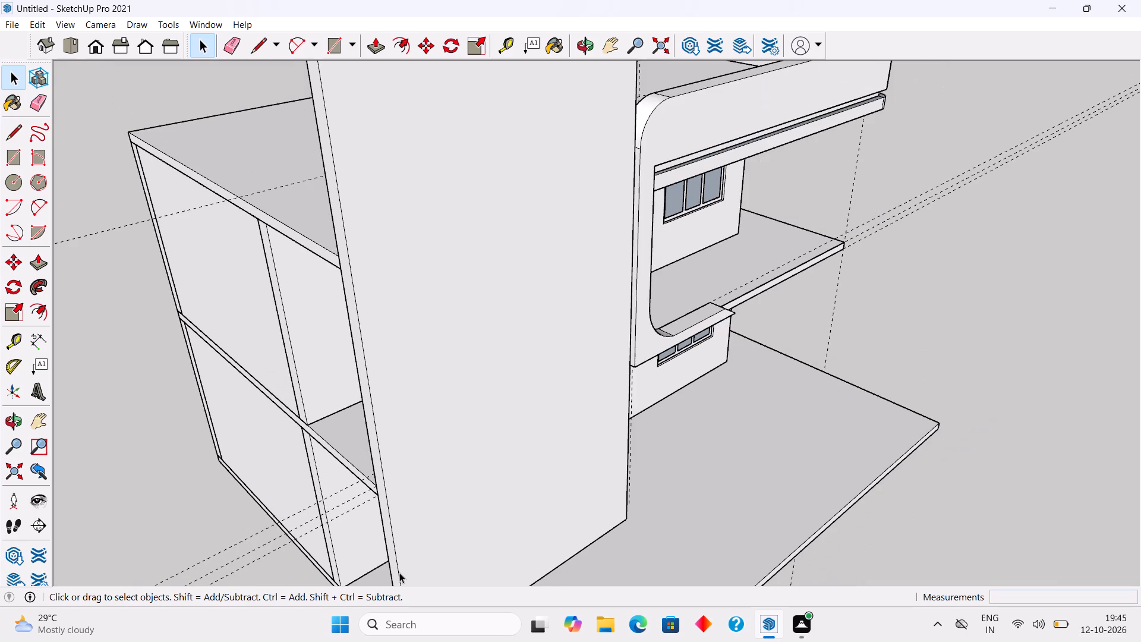
scroll(399, 572, "down", 2)
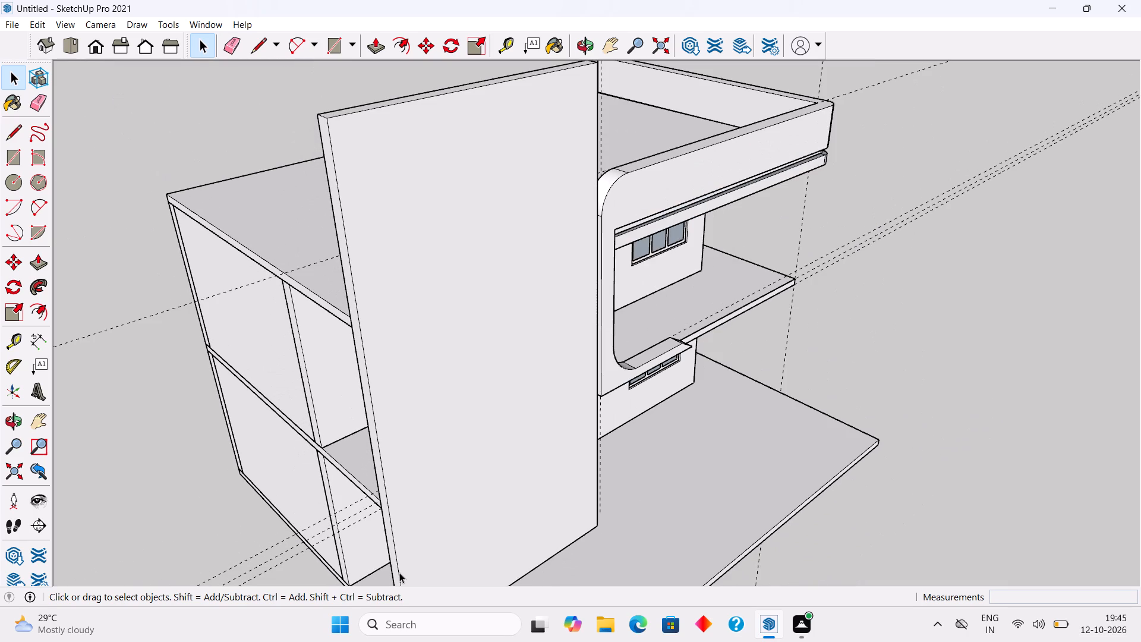
scroll(399, 572, "up", 3)
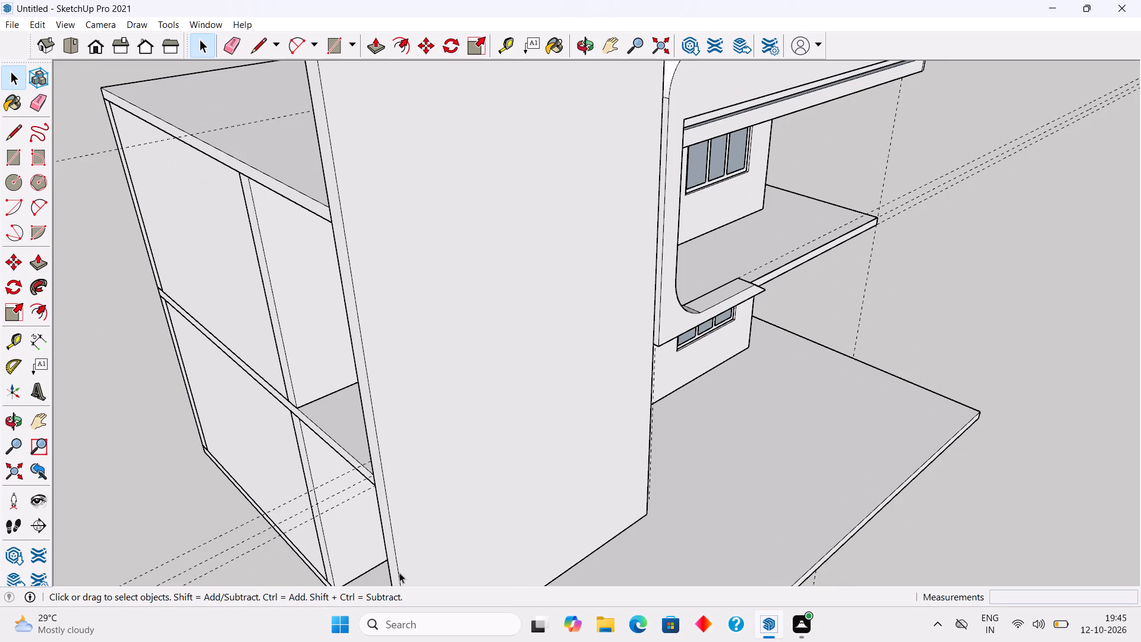
scroll(399, 572, "down", 9)
Examine the front facade, comparing the tall wall with the curved upper frame, slabs, doors and windows.
middle_click_drag(358, 562, 186, 457)
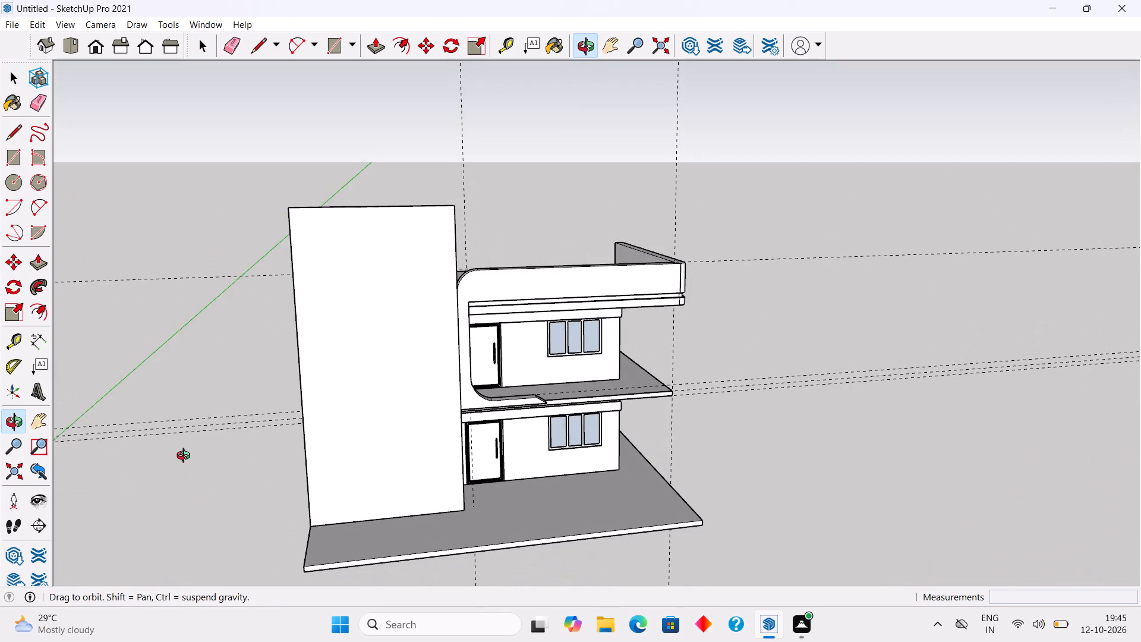
middle_click_drag(186, 457, 185, 457)
middle_click_drag(442, 478, 405, 508)
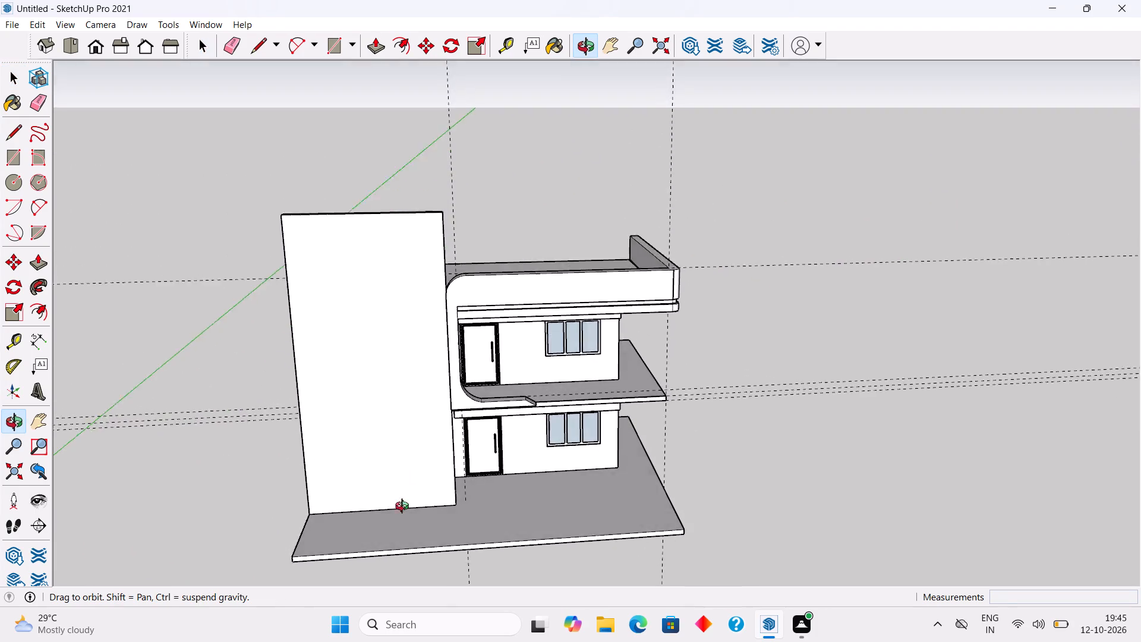
middle_click_drag(405, 508, 410, 520)
scroll(410, 520, "up", 1)
scroll(601, 433, "up", 4)
middle_click_drag(592, 432, 450, 405)
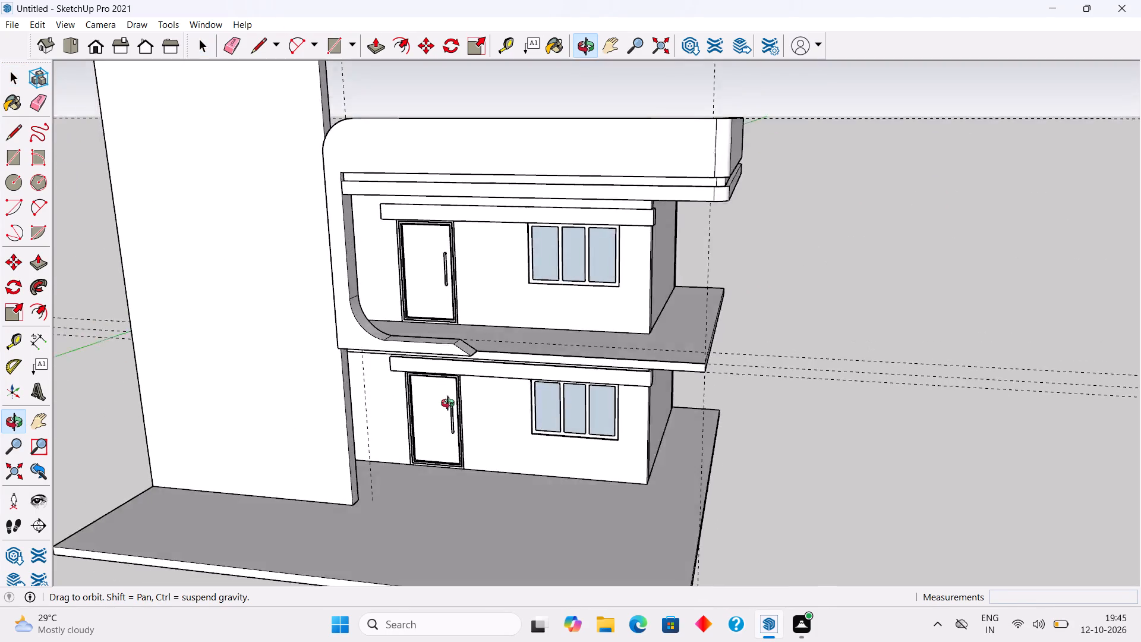
middle_click_drag(450, 405, 405, 423)
scroll(405, 423, "down", 2)
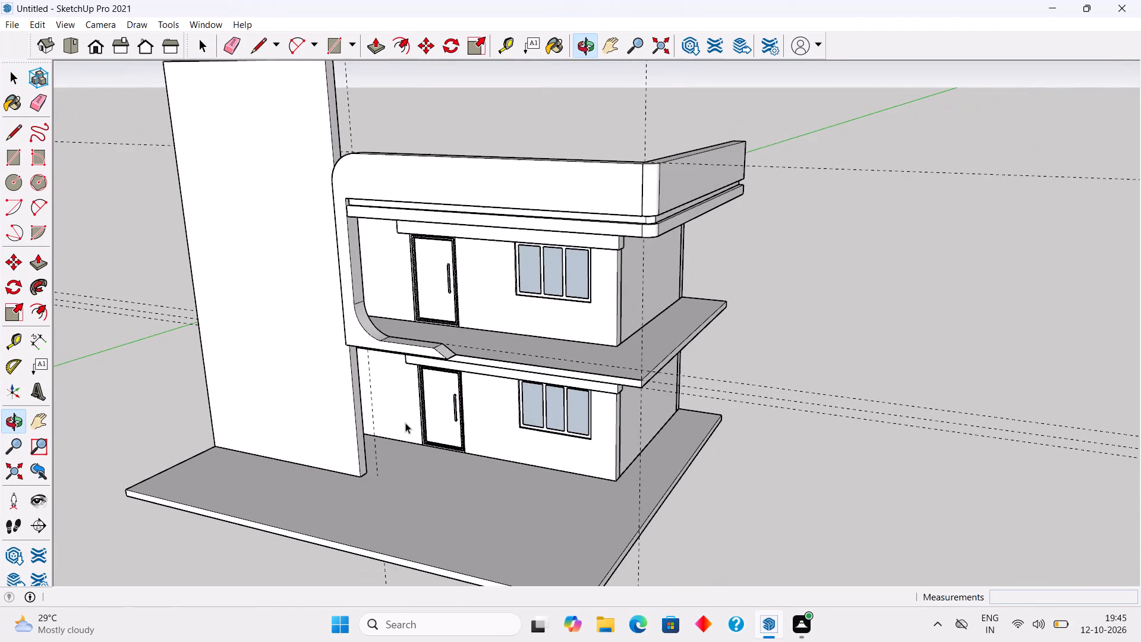
scroll(405, 423, "down", 4)
middle_click_drag(336, 425, 534, 401)
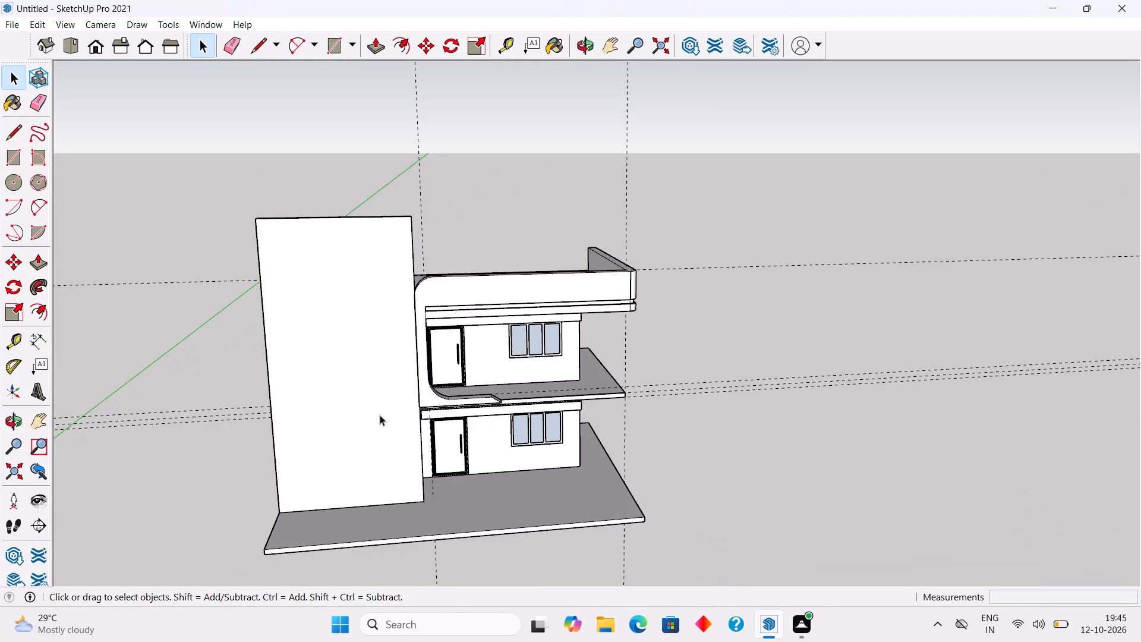
scroll(380, 415, "up", 4)
scroll(380, 415, "down", 2)
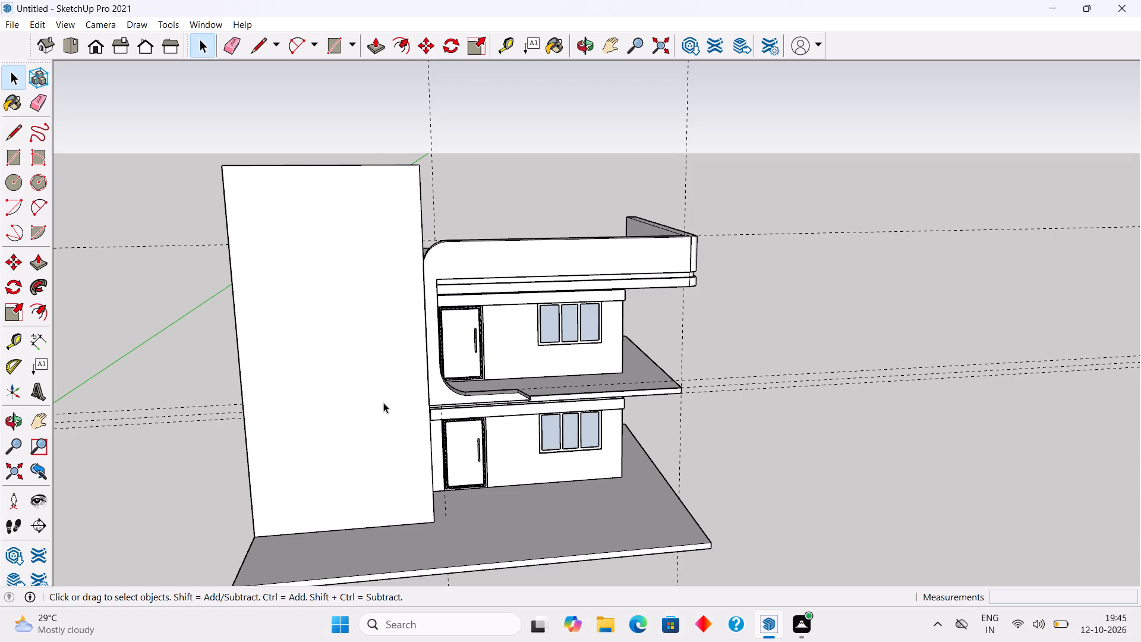
scroll(383, 402, "up", 5)
scroll(383, 402, "down", 6)
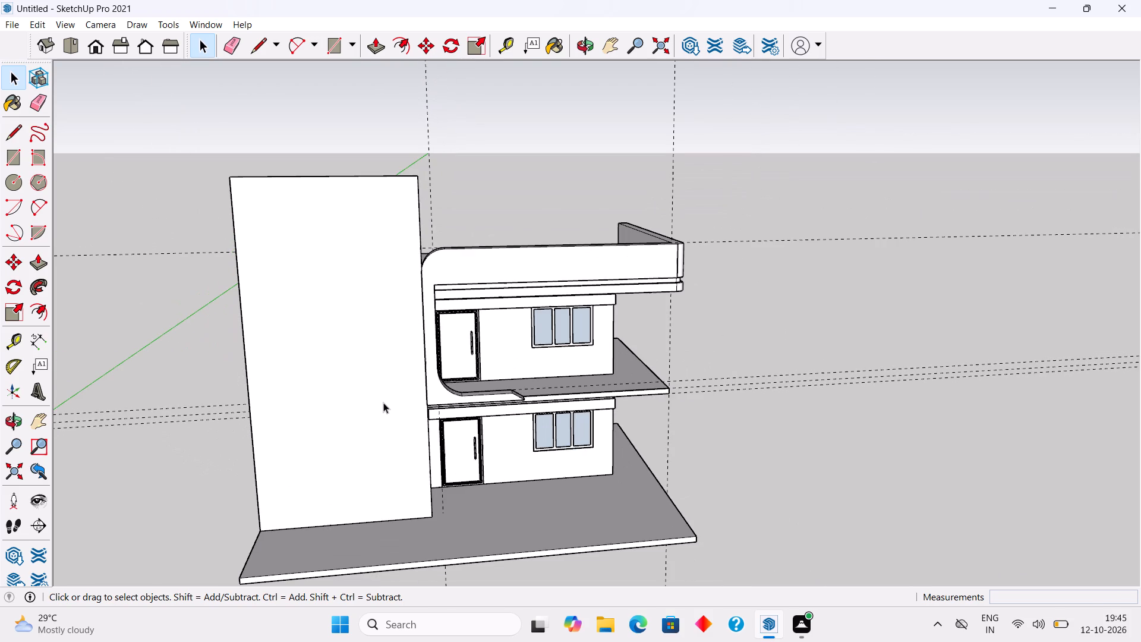
scroll(383, 402, "down", 4)
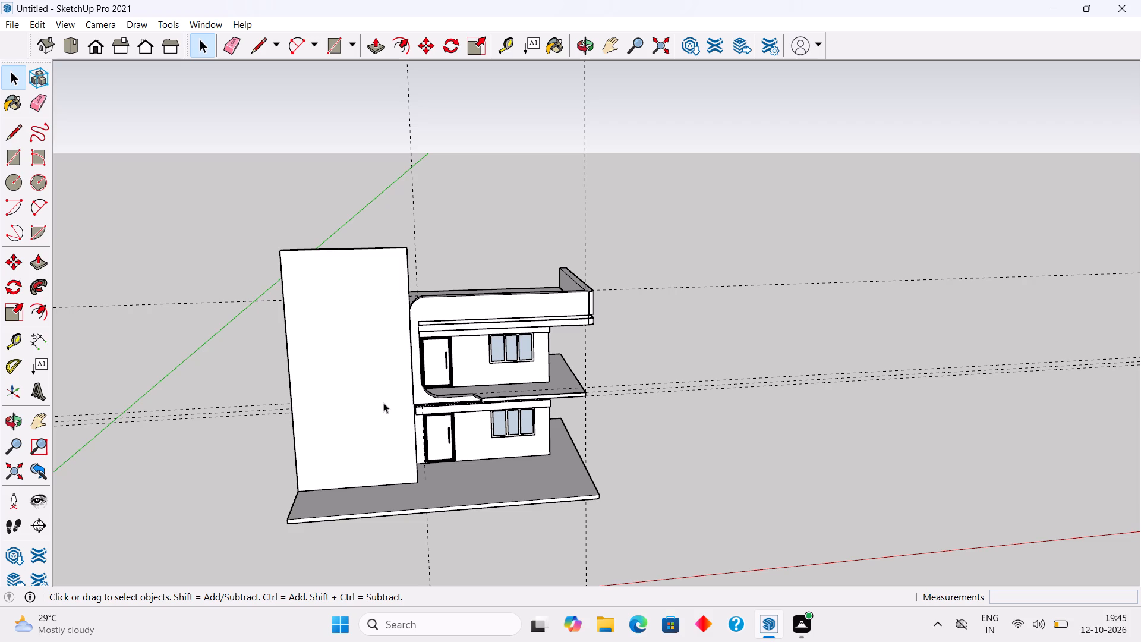
scroll(383, 402, "up", 5)
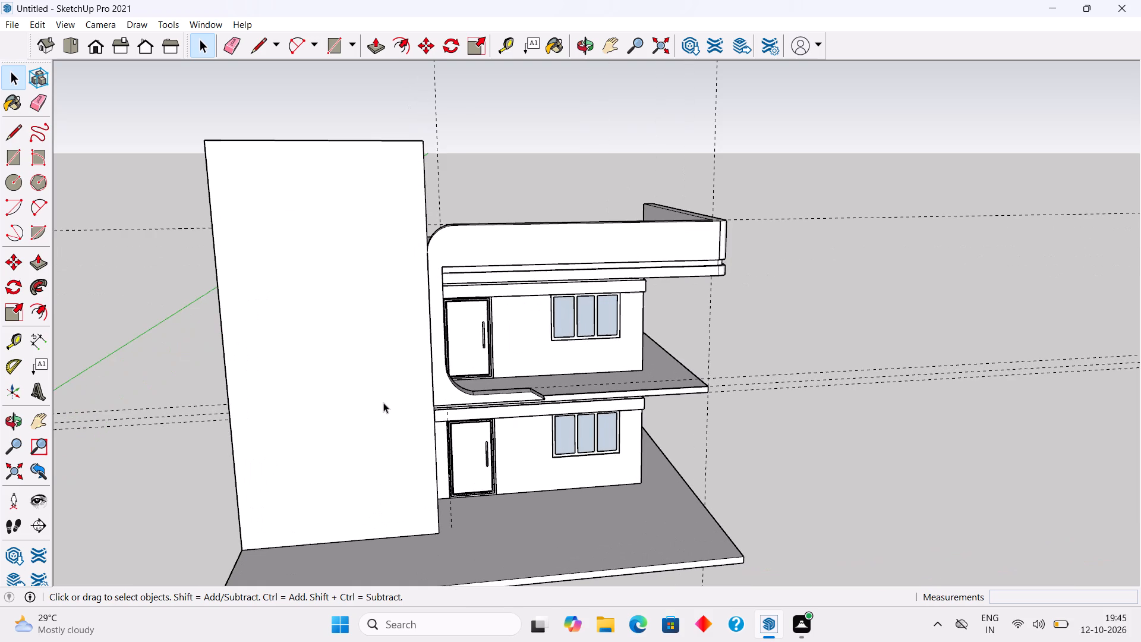
middle_click_drag(383, 402, 381, 323)
scroll(381, 323, "up", 2)
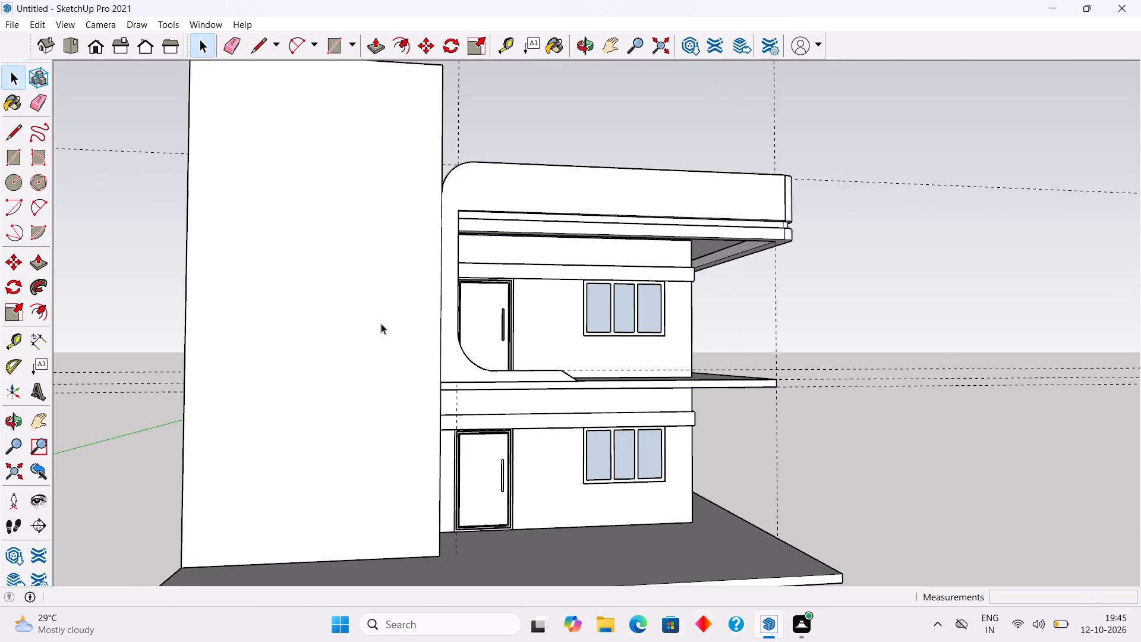
Place a vertical guide on the tall front wall, 1.5' in from its edge beside the curved upper frame.
scroll(381, 323, "down", 5)
middle_click_drag(569, 410, 805, 463)
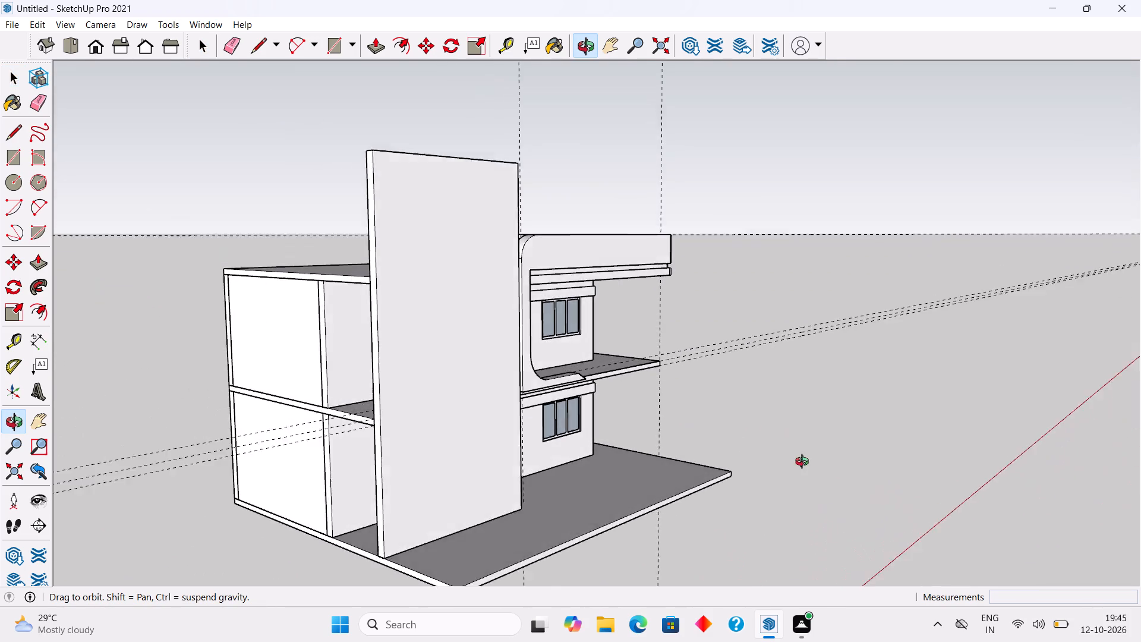
middle_click_drag(805, 463, 538, 502)
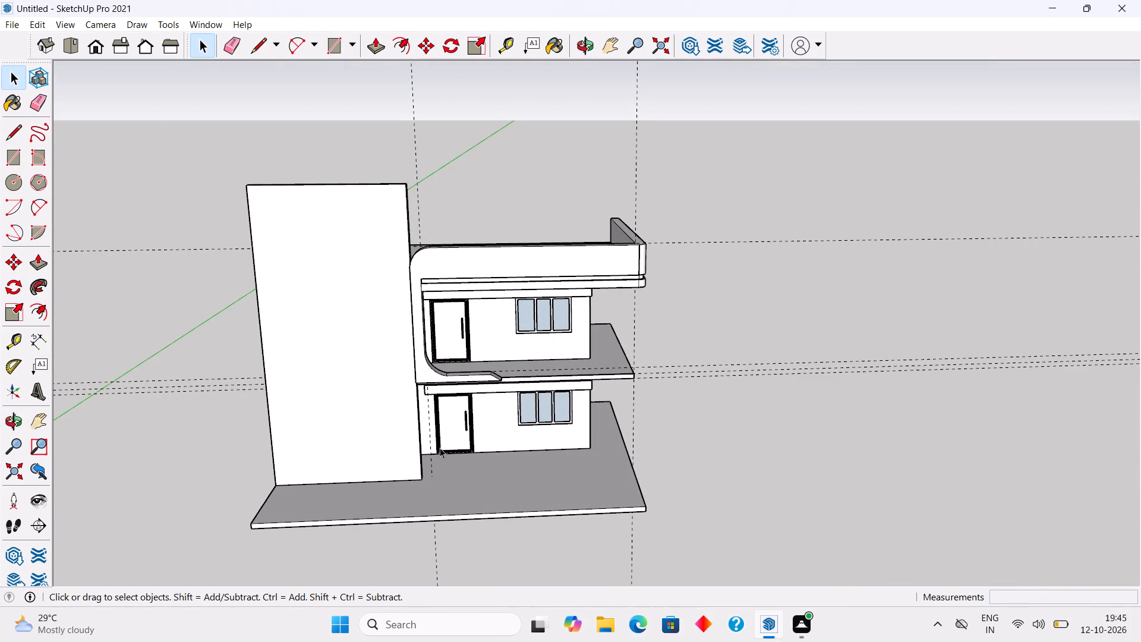
scroll(437, 443, "up", 1)
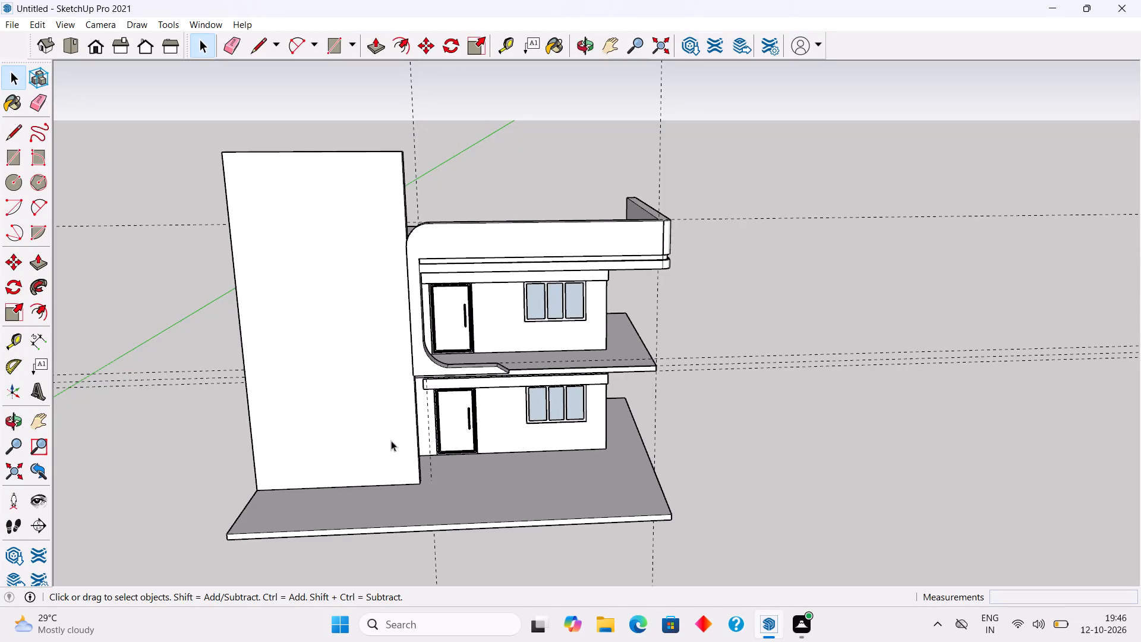
scroll(391, 440, "up", 3)
middle_click_drag(443, 422, 524, 406)
scroll(464, 351, "up", 6)
middle_click_drag(436, 329, 436, 328)
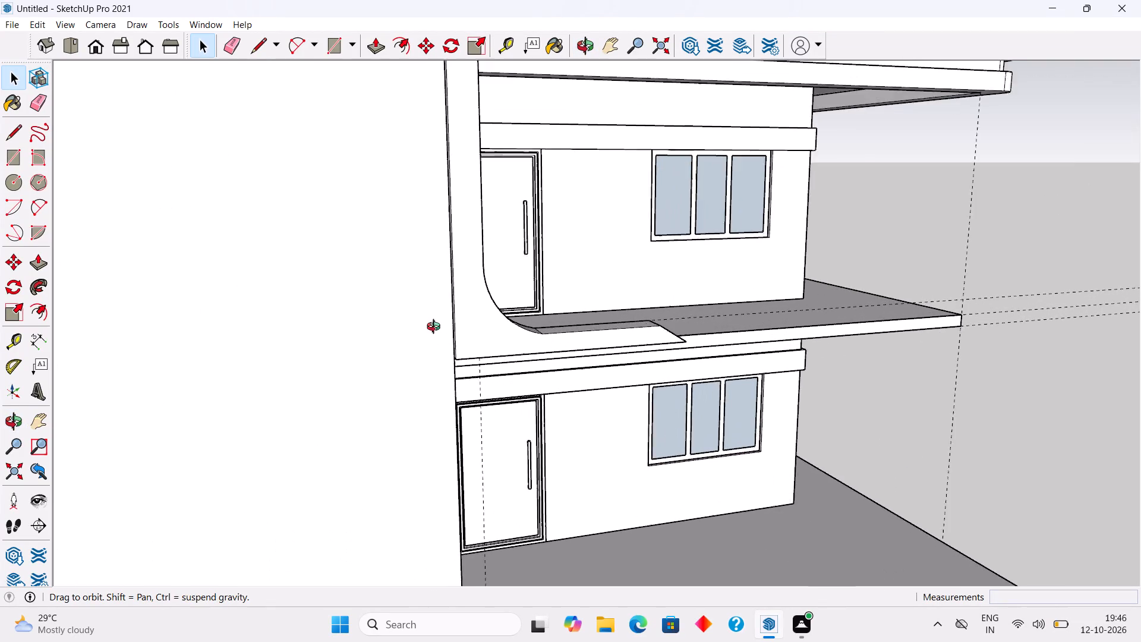
middle_click_drag(436, 328, 474, 313)
scroll(484, 313, "up", 10)
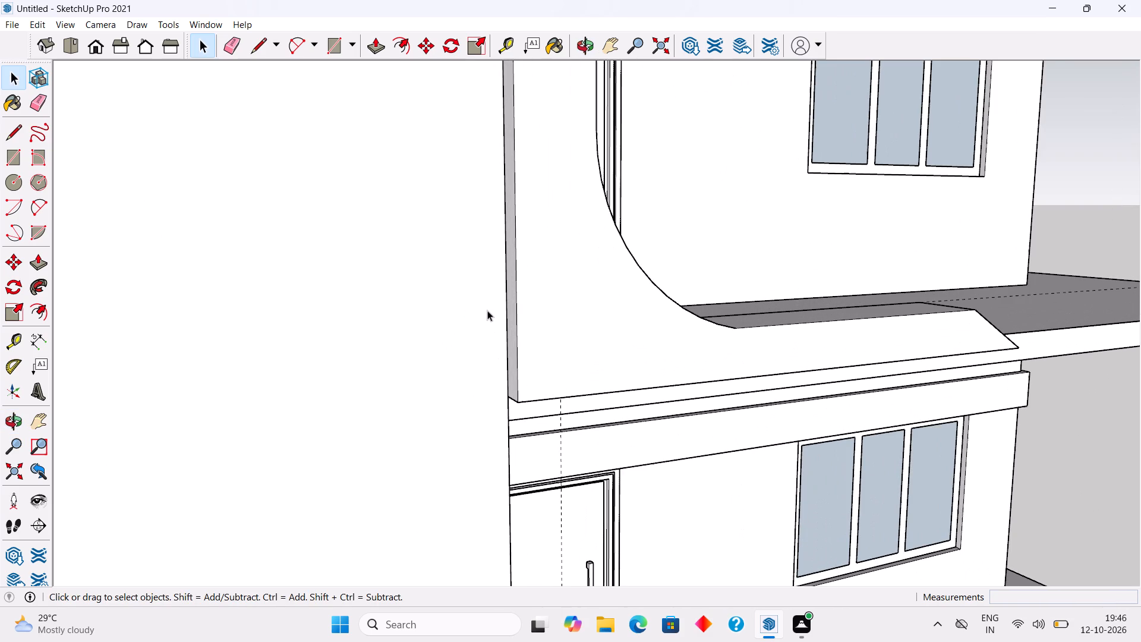
key("t")
left_click(506, 297)
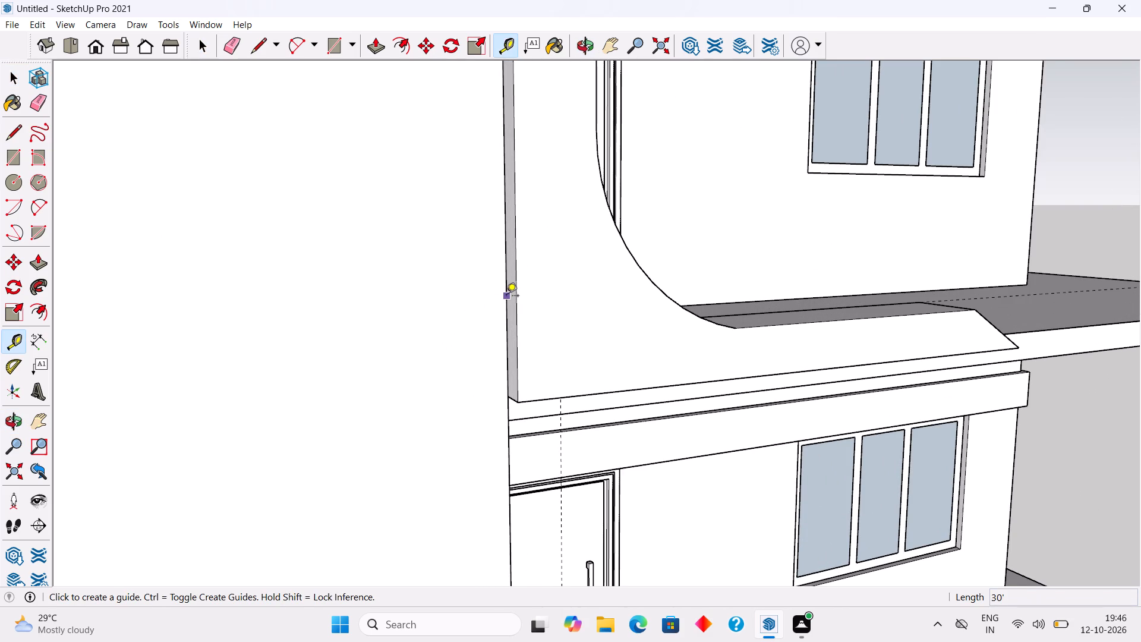
scroll(449, 317, "down", 16)
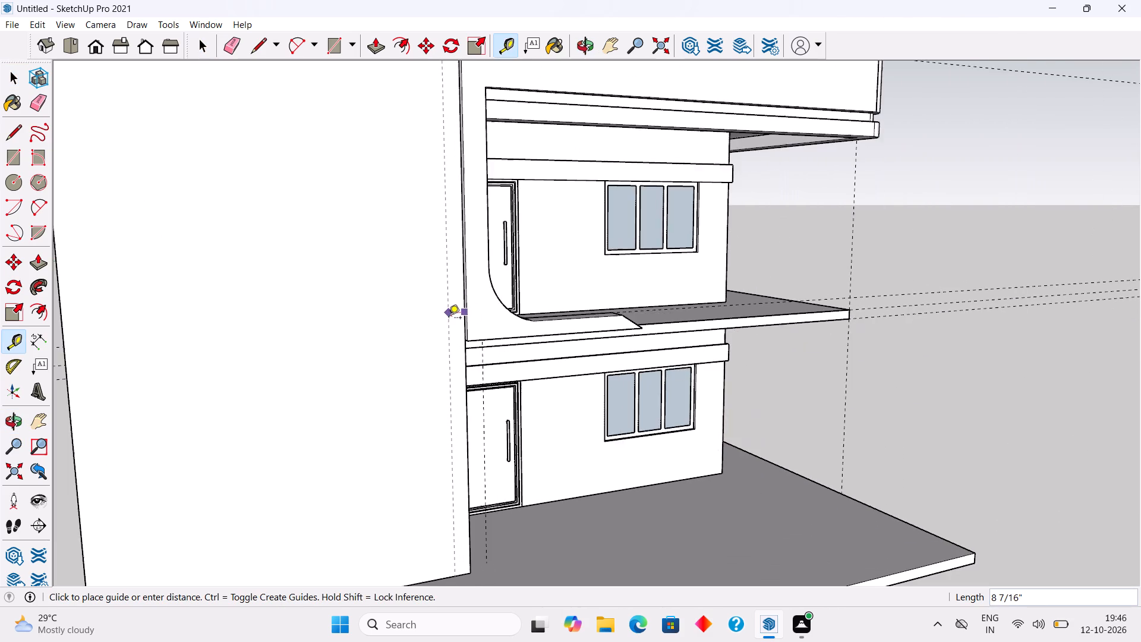
scroll(448, 319, "down", 8)
middle_click_drag(401, 331, 373, 344)
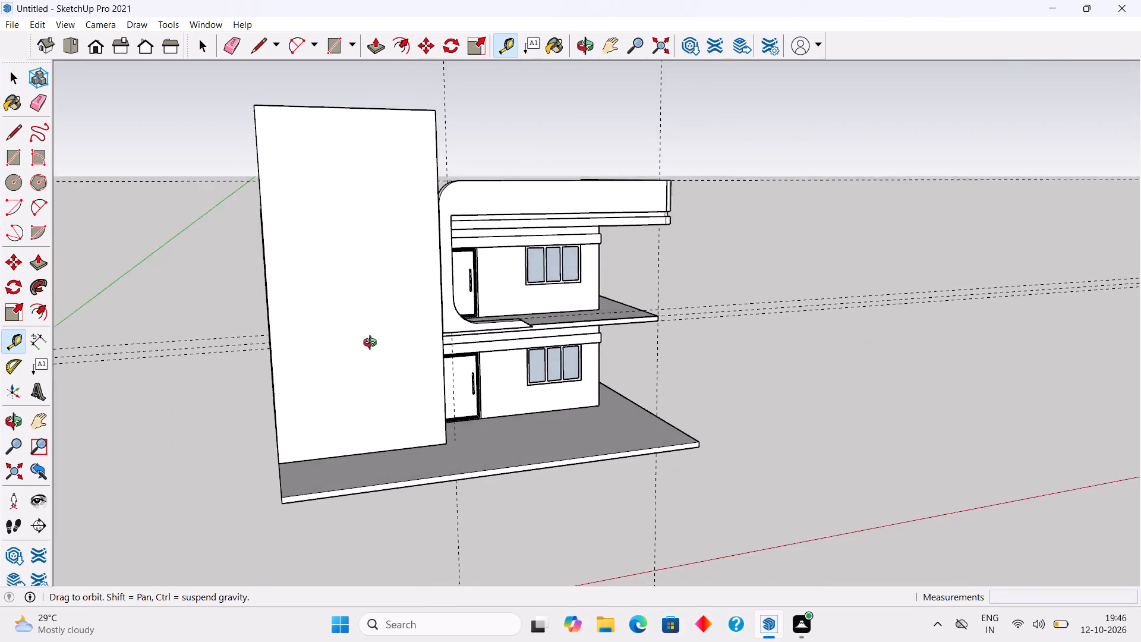
middle_click_drag(373, 344, 345, 349)
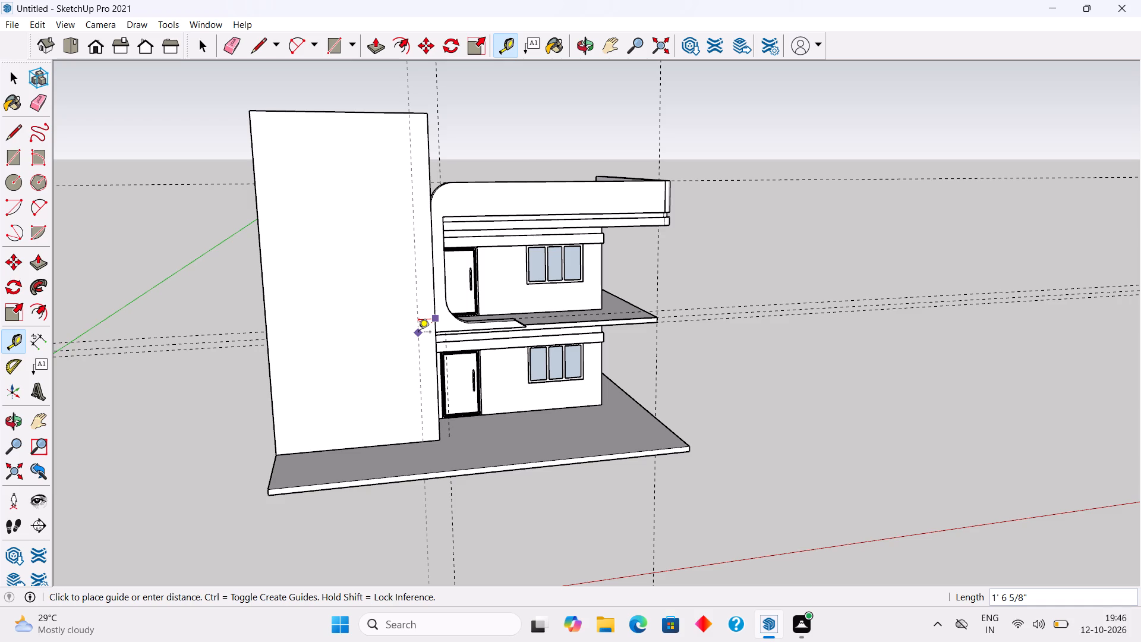
scroll(418, 333, "up", 3)
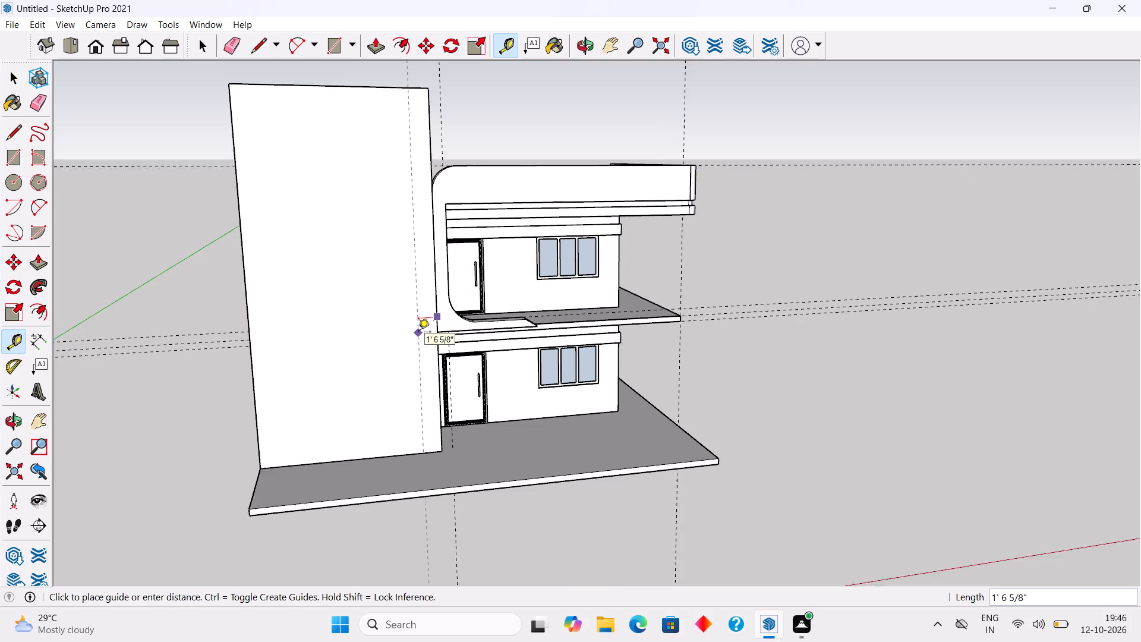
scroll(418, 333, "down", 1)
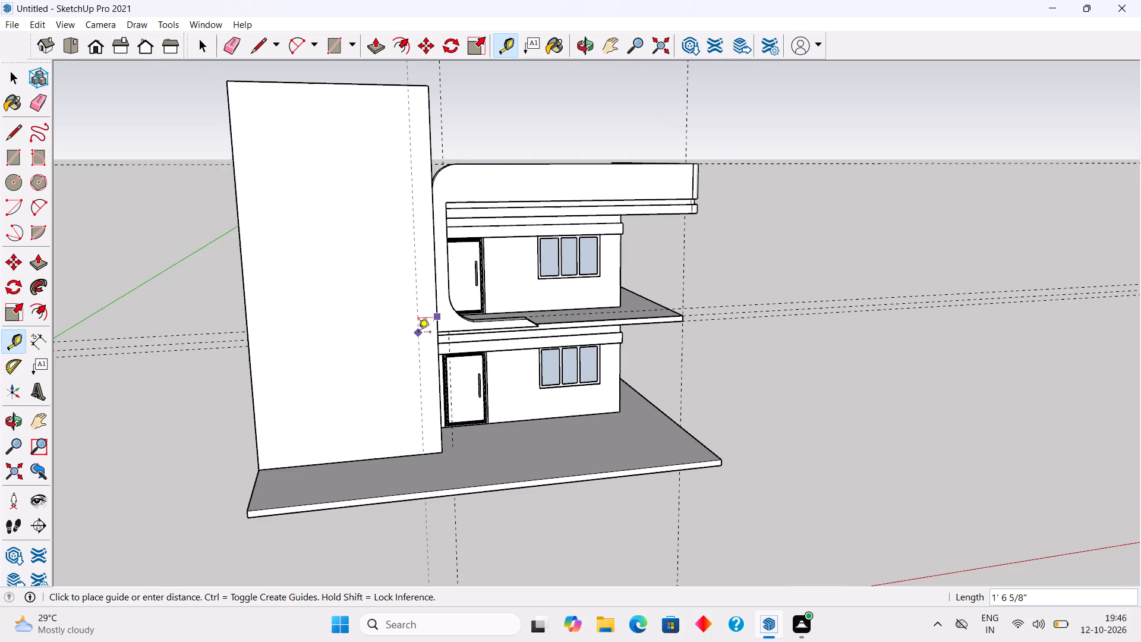
scroll(418, 333, "down", 1)
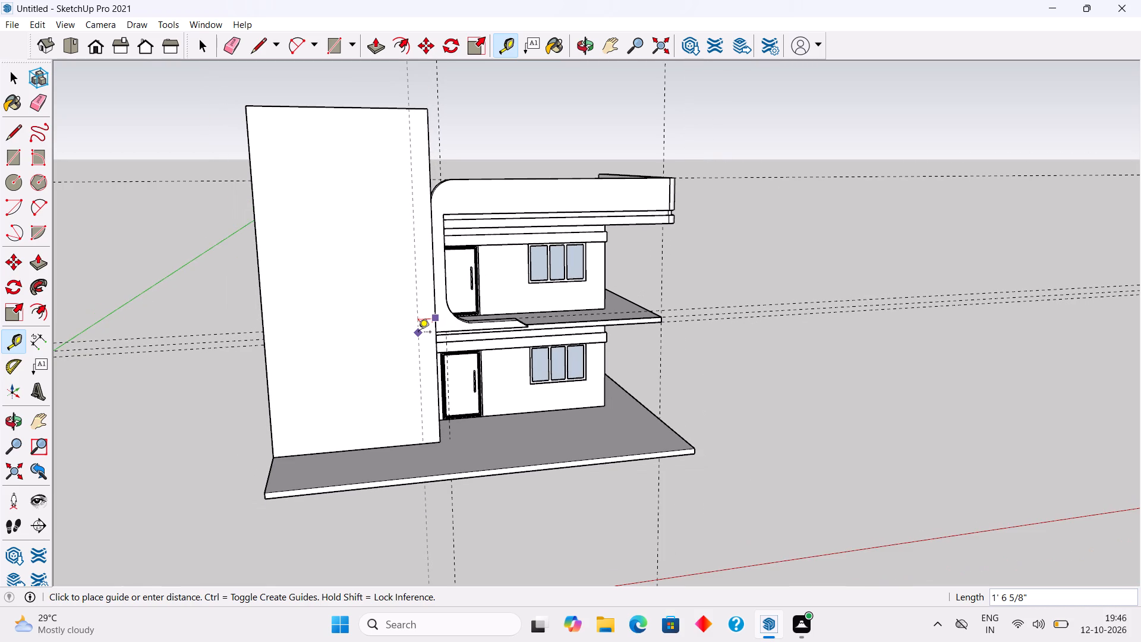
type("1.5'")
key("Return")
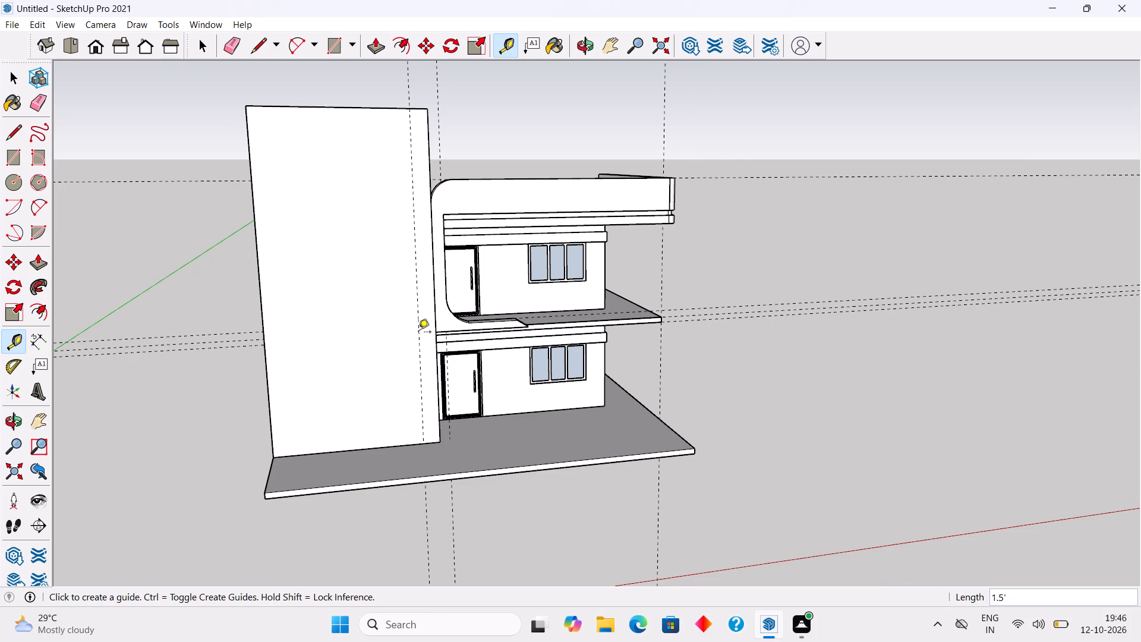
Examine the tall front wall with its edge guide, the facade and the open side bays from the front and the side.
scroll(418, 333, "up", 2)
scroll(418, 333, "down", 1)
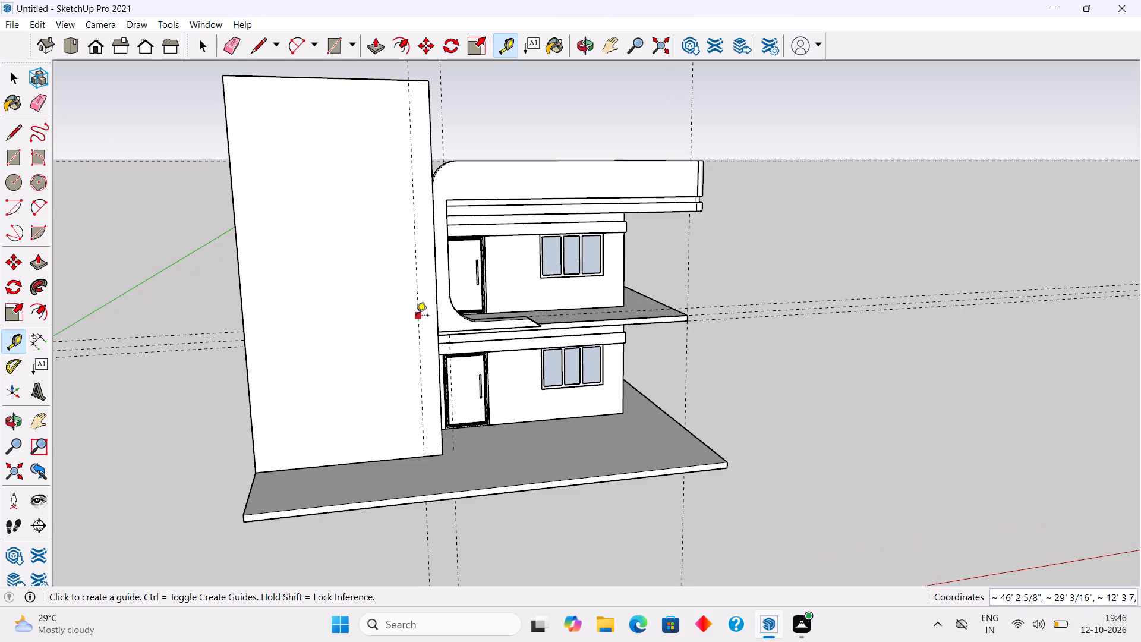
scroll(416, 316, "down", 3)
scroll(416, 316, "up", 3)
scroll(416, 316, "down", 1)
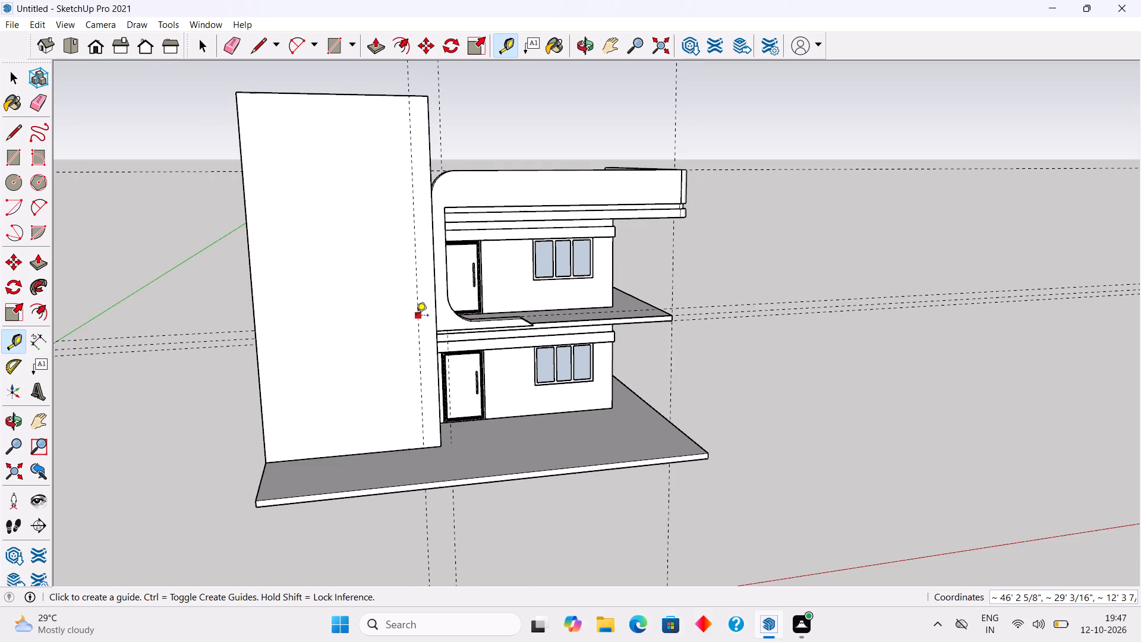
middle_click_drag(416, 316, 421, 353)
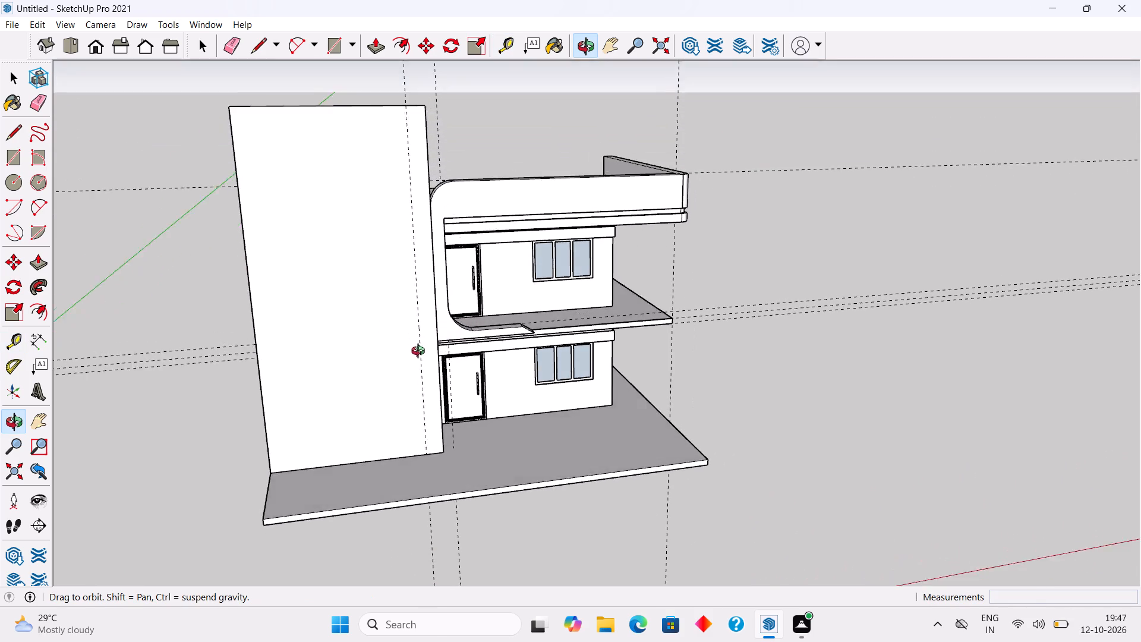
middle_click_drag(421, 353, 433, 395)
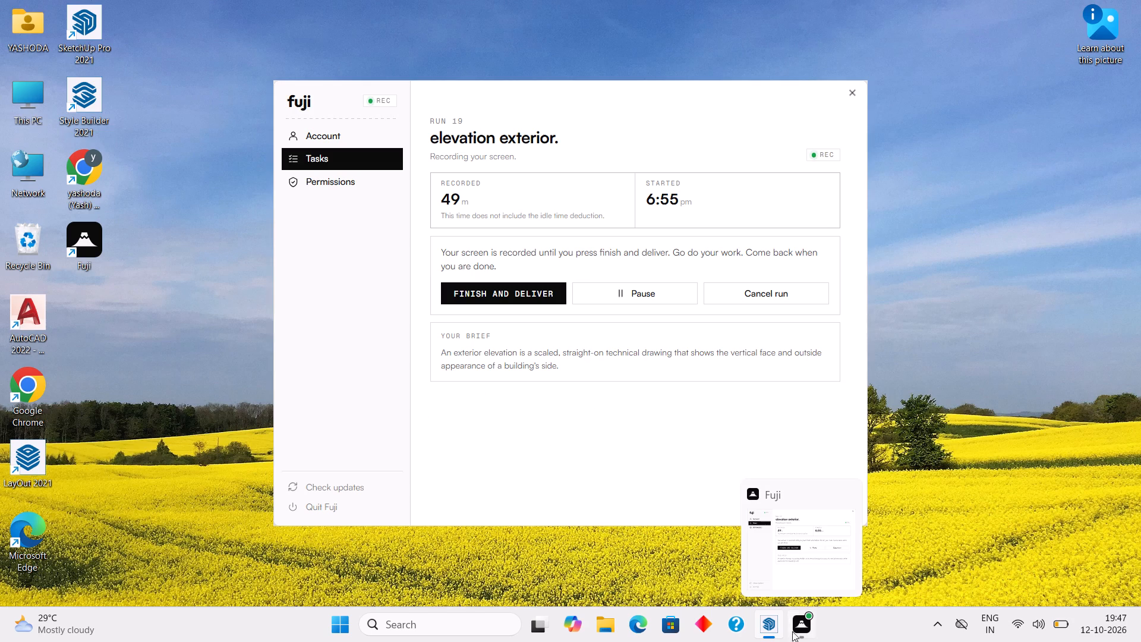
scroll(681, 426, "down", 4)
middle_click_drag(475, 416, 272, 279)
scroll(272, 279, "up", 7)
middle_click_drag(376, 346, 654, 430)
scroll(655, 430, "up", 2)
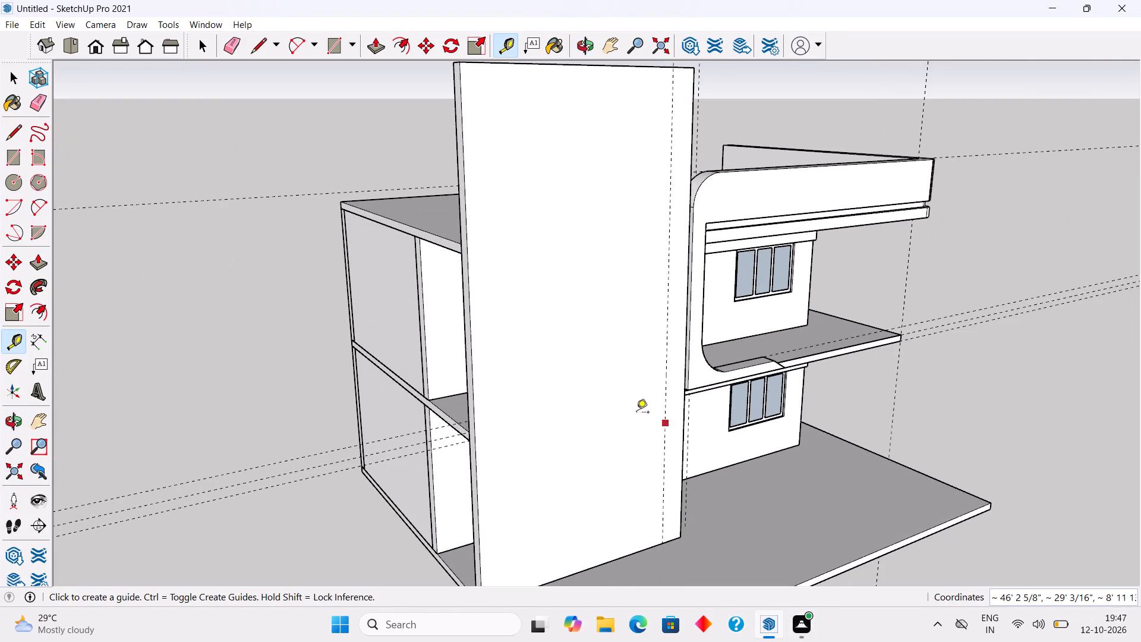
middle_click_drag(566, 404, 884, 407)
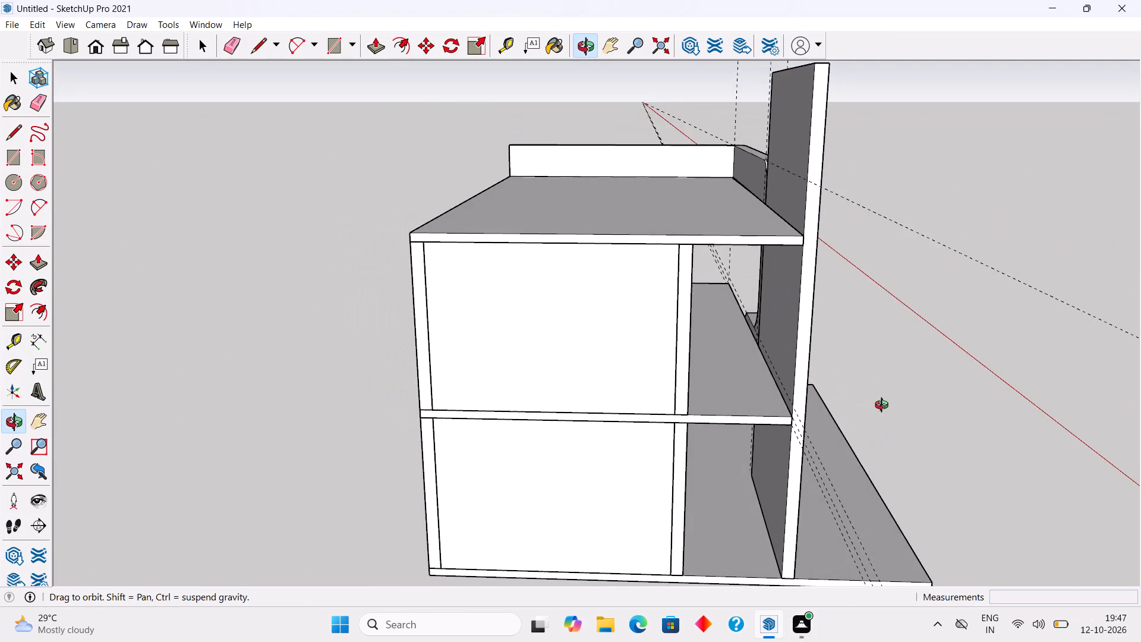
middle_click_drag(884, 407, 510, 339)
scroll(486, 395, "down", 3)
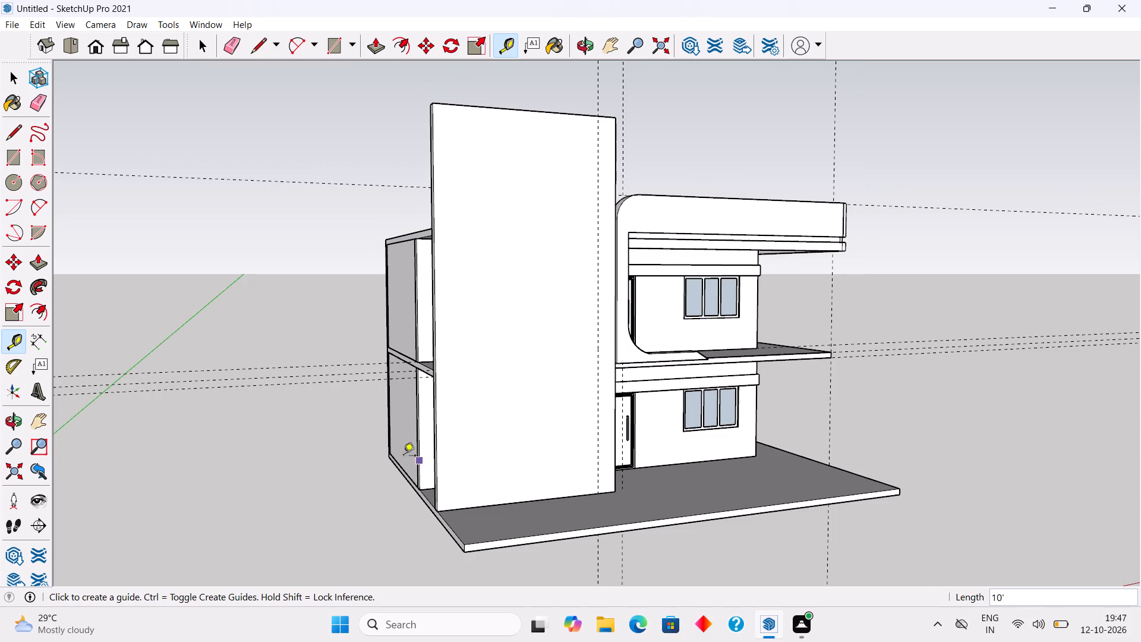
scroll(342, 429, "down", 5)
middle_click_drag(364, 454, 611, 464)
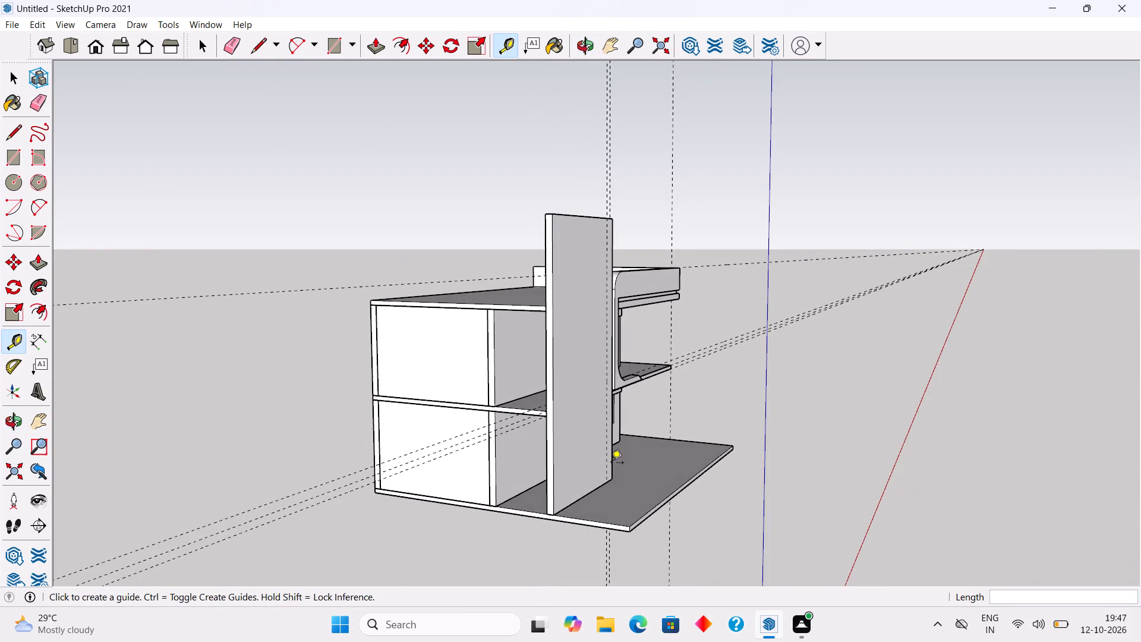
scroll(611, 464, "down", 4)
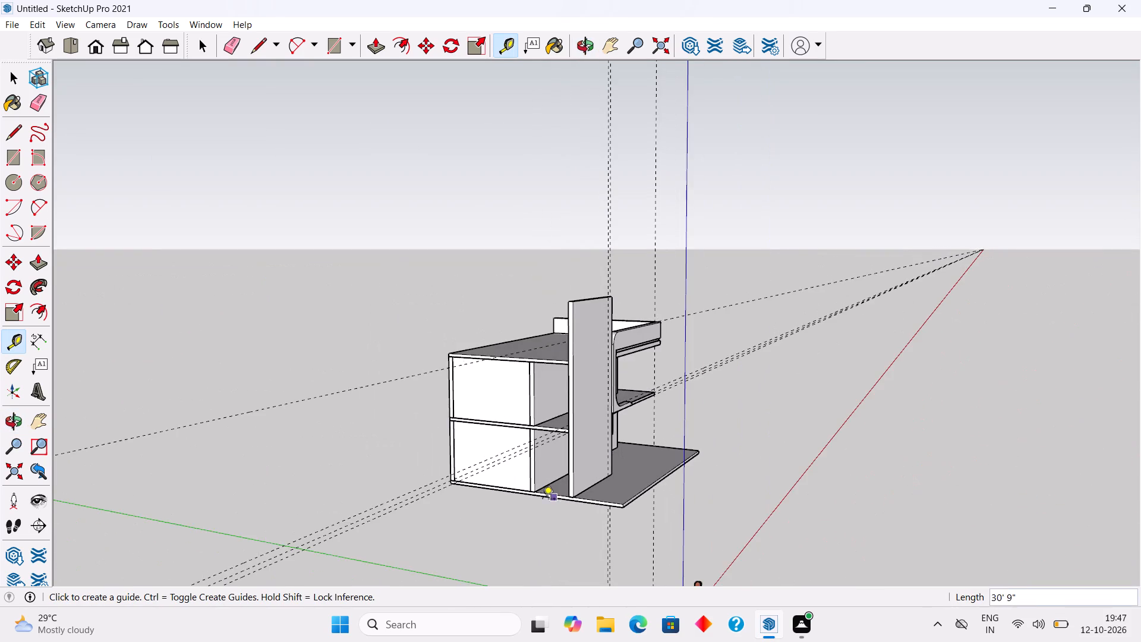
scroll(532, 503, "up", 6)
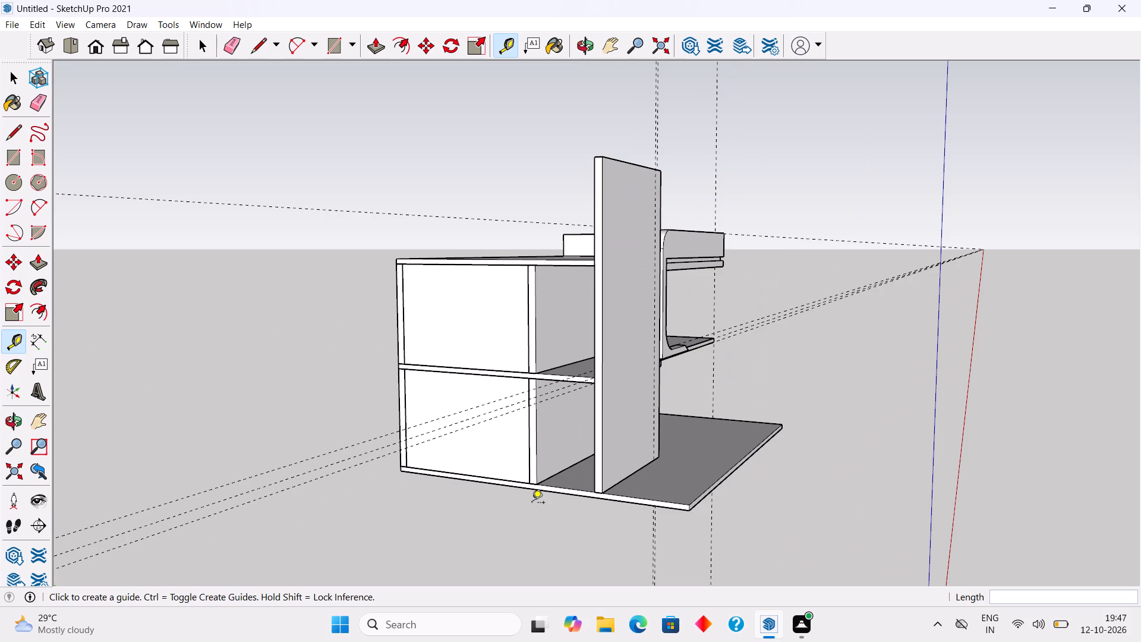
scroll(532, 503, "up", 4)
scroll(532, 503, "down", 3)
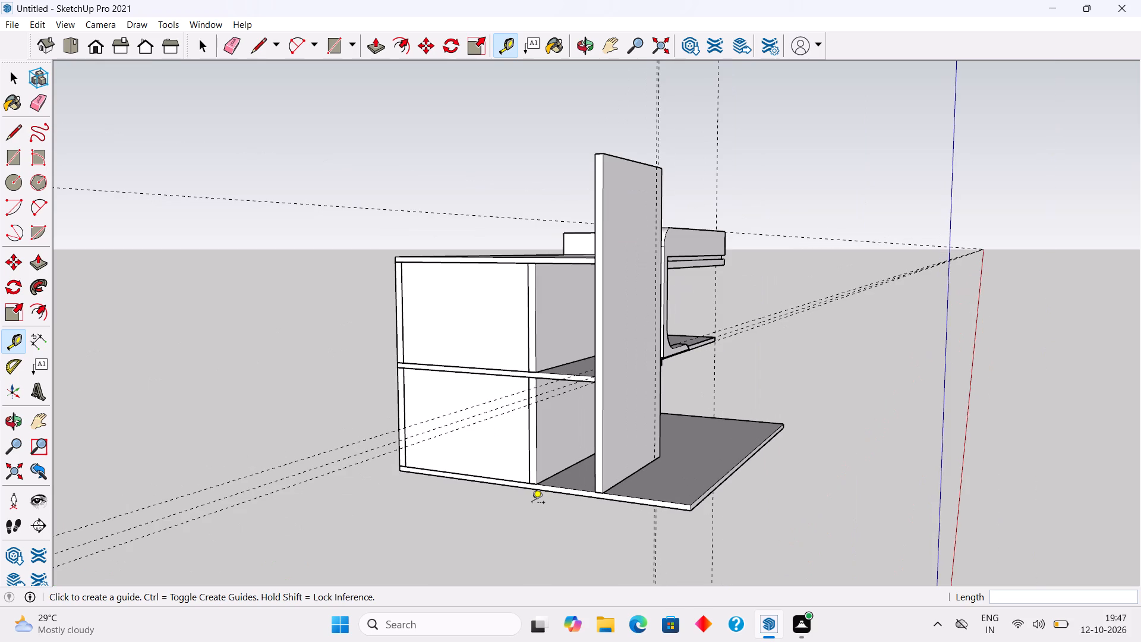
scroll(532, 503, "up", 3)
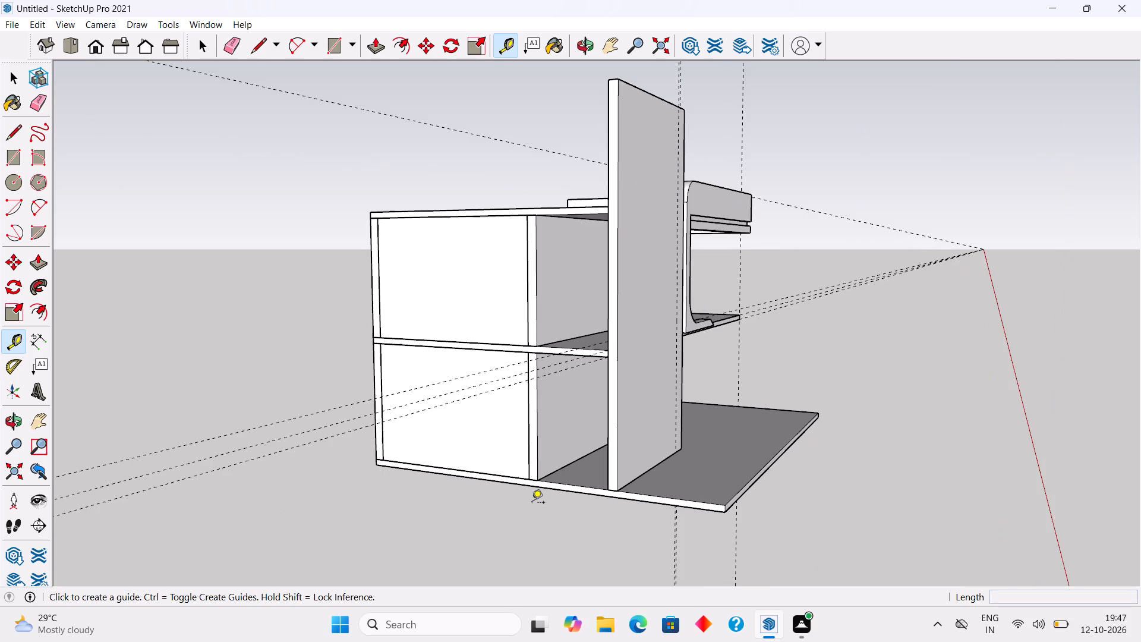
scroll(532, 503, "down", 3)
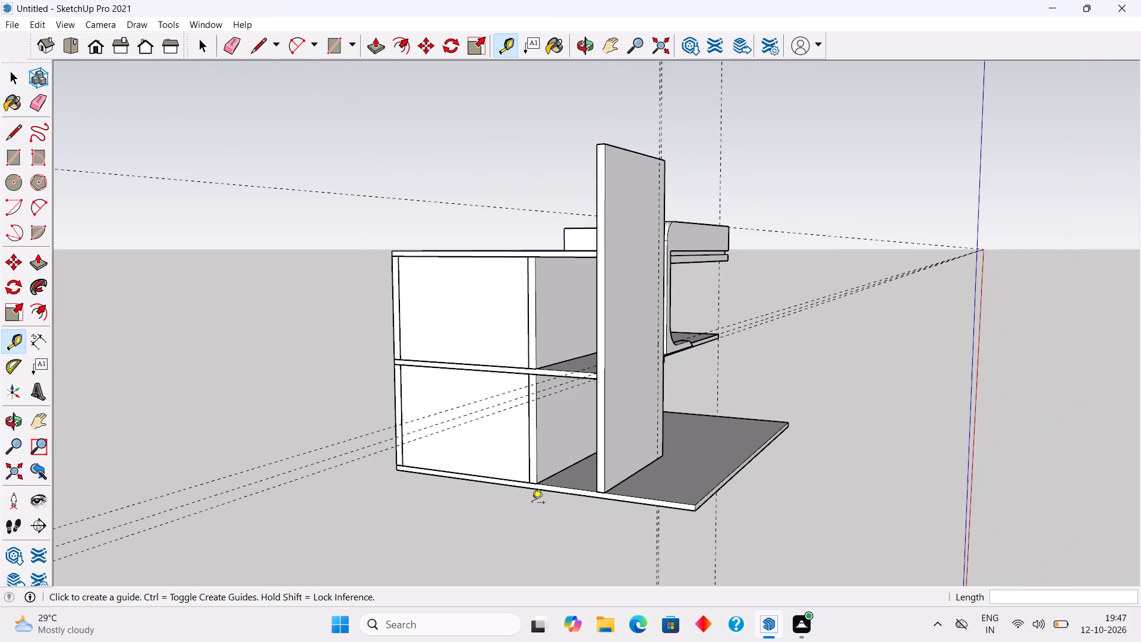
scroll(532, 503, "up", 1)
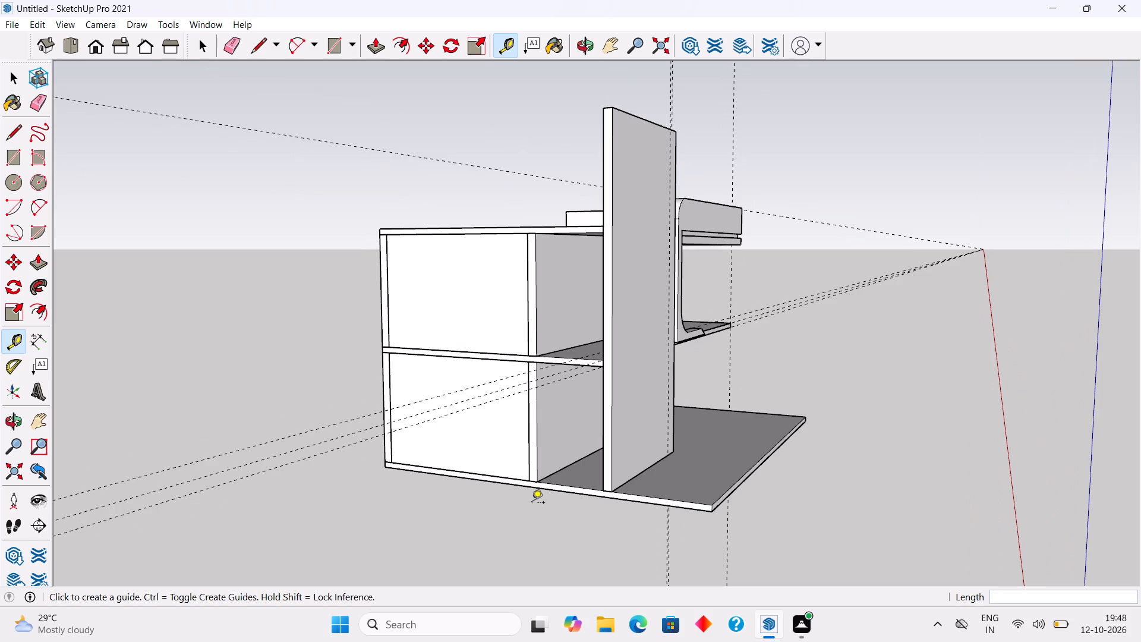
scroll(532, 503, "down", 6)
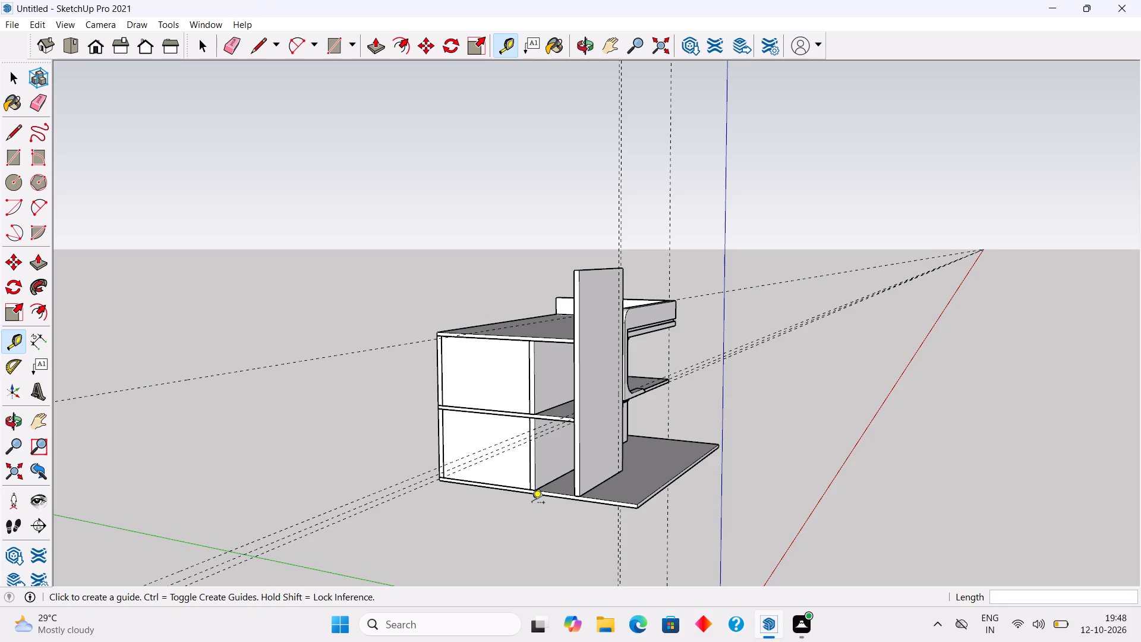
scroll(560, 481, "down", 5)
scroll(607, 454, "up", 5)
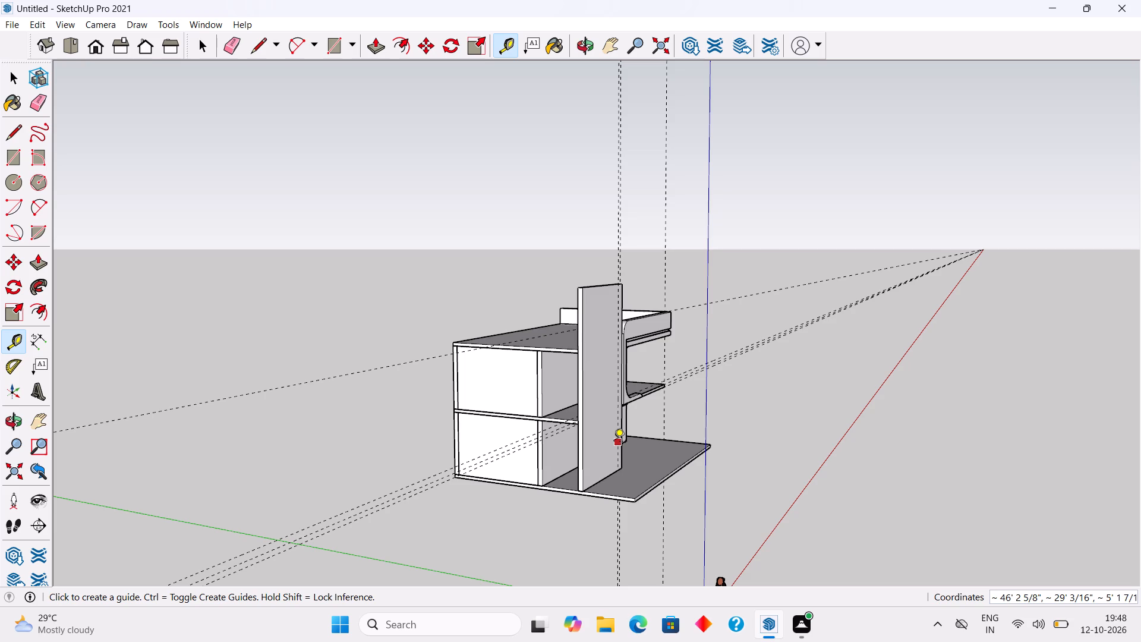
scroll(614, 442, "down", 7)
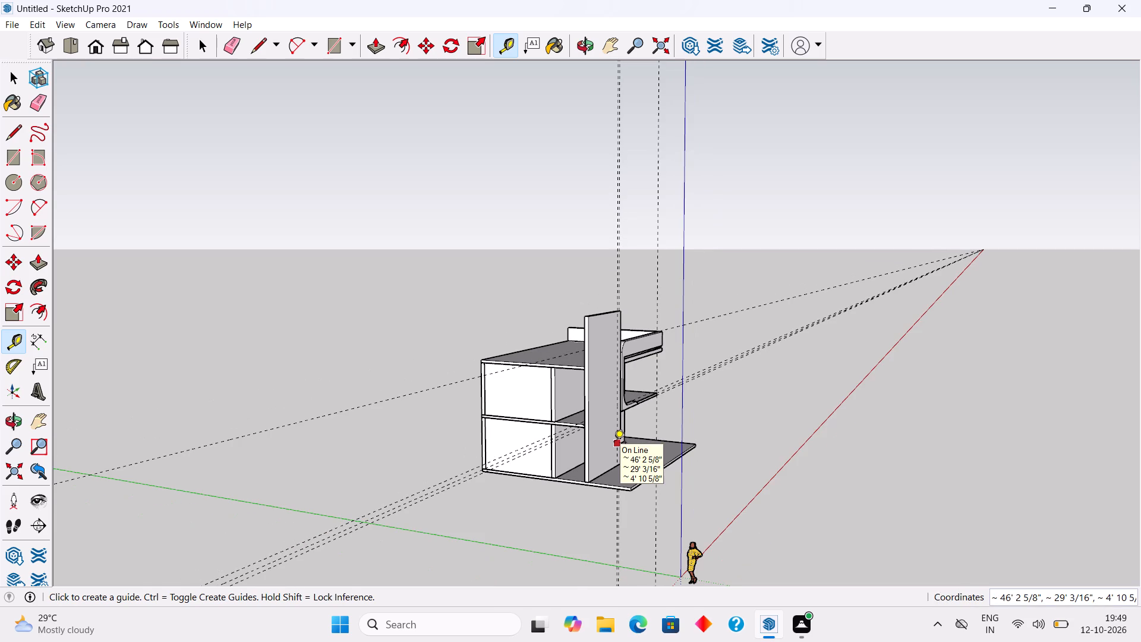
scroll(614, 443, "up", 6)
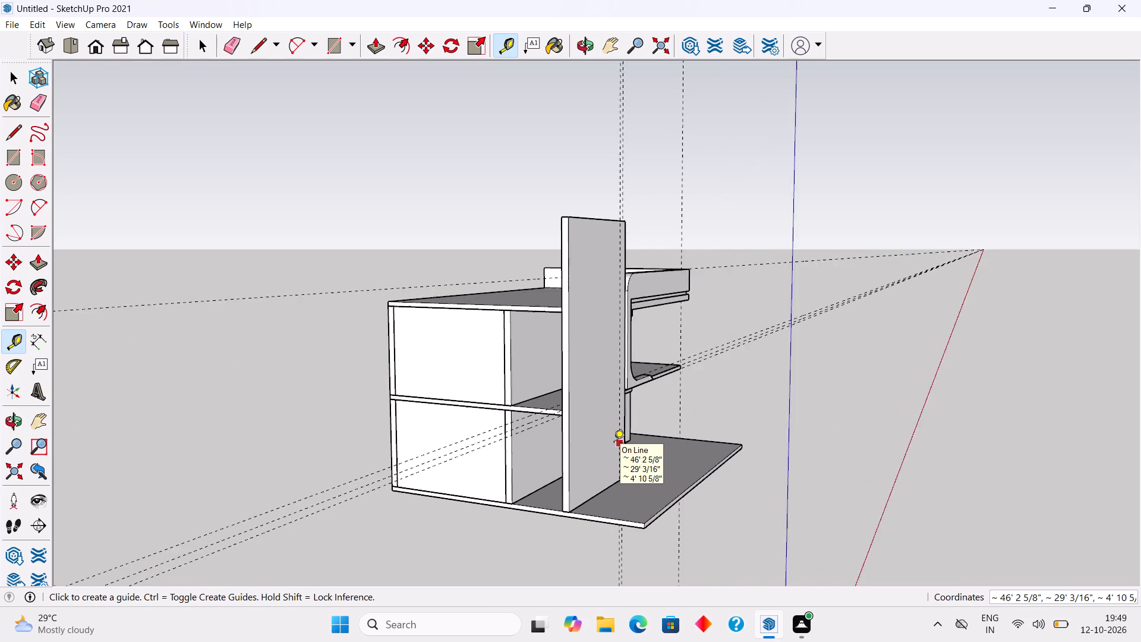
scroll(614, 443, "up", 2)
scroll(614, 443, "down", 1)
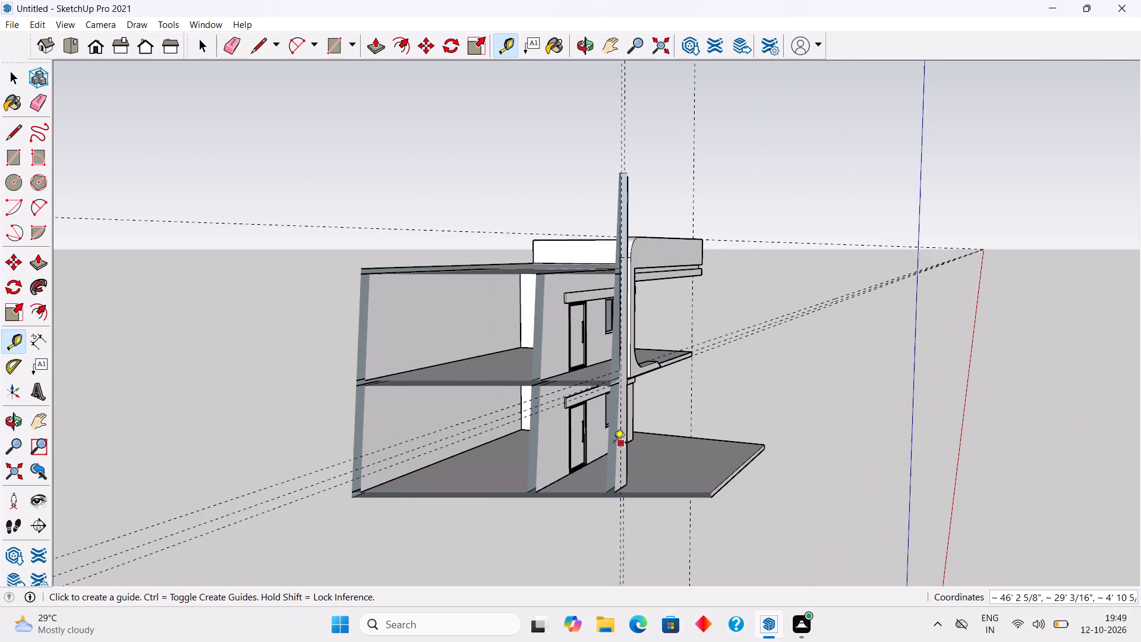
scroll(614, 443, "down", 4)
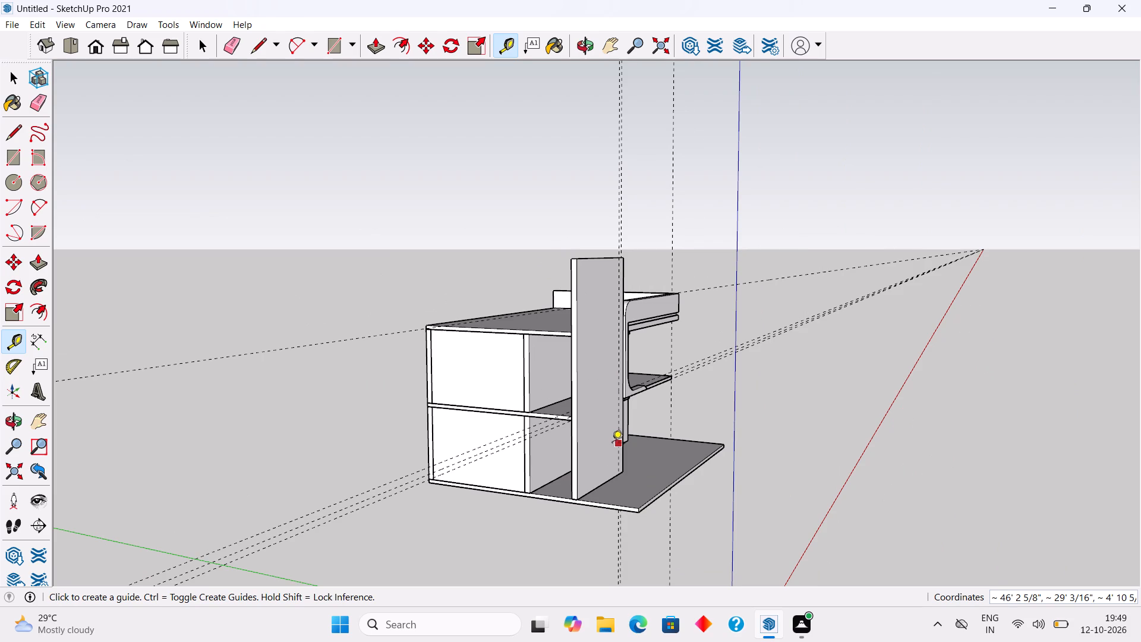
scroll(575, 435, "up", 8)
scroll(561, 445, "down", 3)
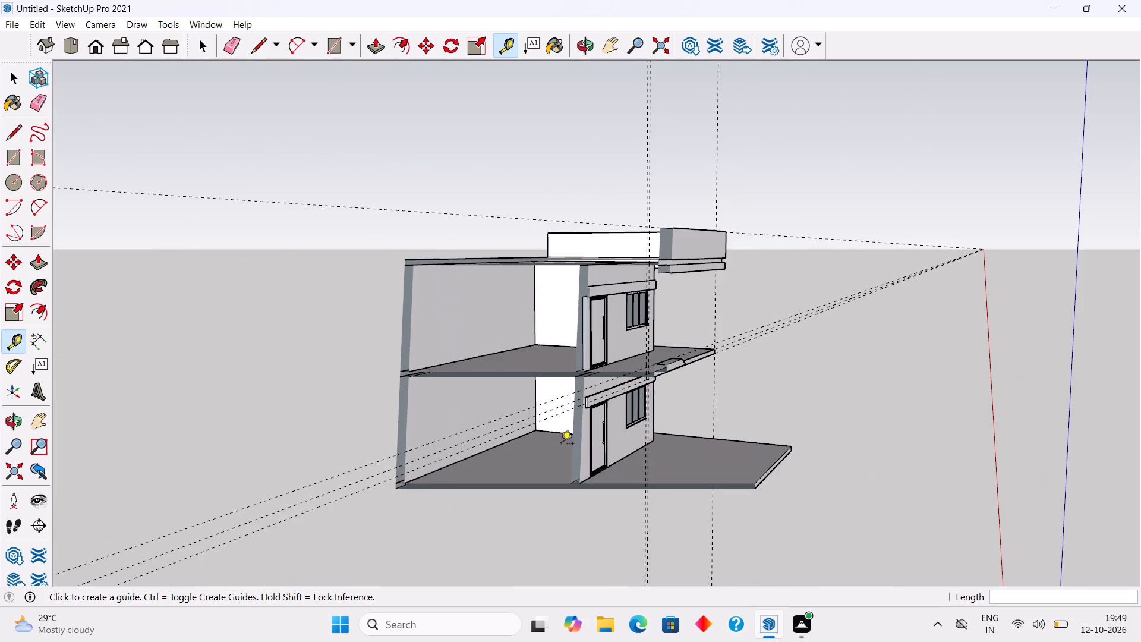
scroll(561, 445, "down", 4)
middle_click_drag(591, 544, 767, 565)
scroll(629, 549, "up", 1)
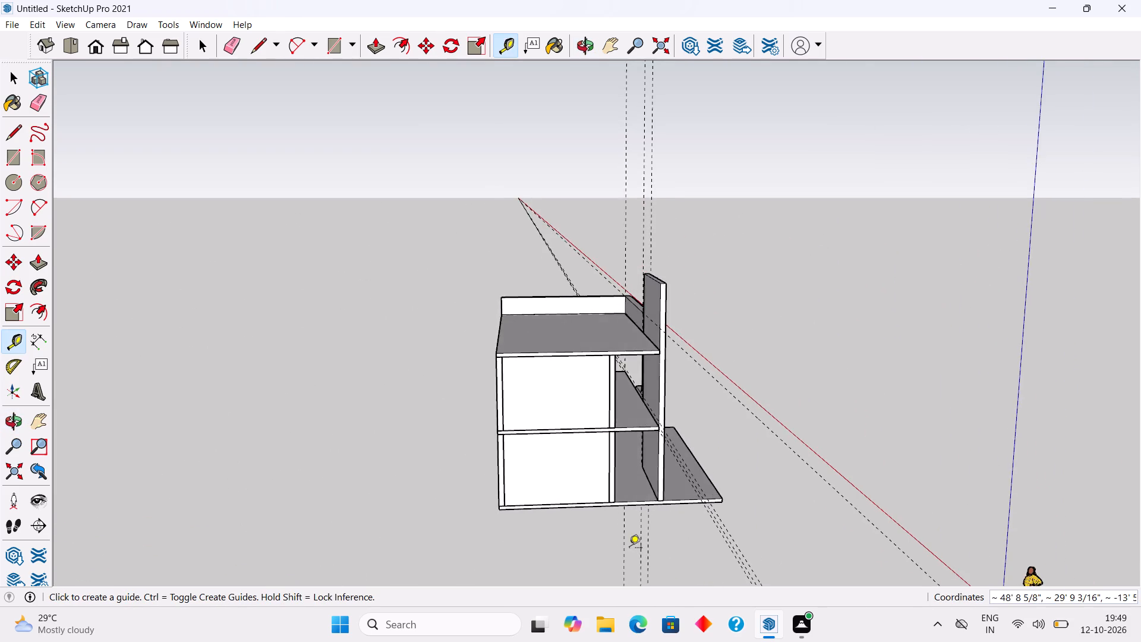
Add two more vertical guides on the tall front wall, successively 1.5' apart, starting from the existing guide and moving away from the curved frame.
scroll(629, 549, "up", 9)
middle_click_drag(655, 439, 506, 515)
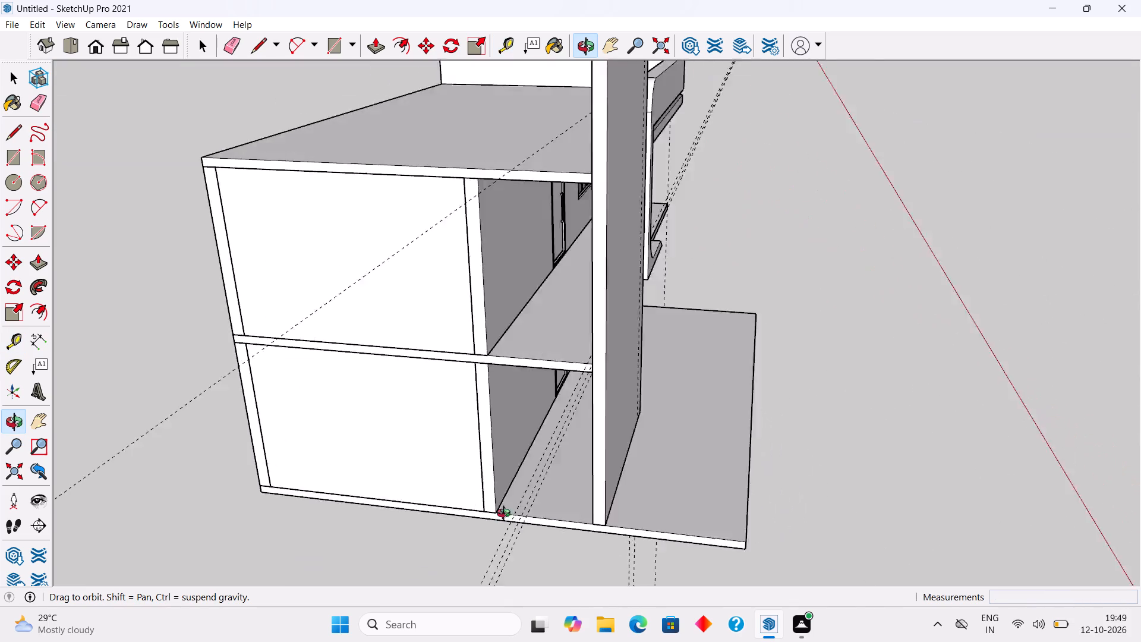
middle_click_drag(506, 515, 247, 515)
scroll(247, 515, "down", 3)
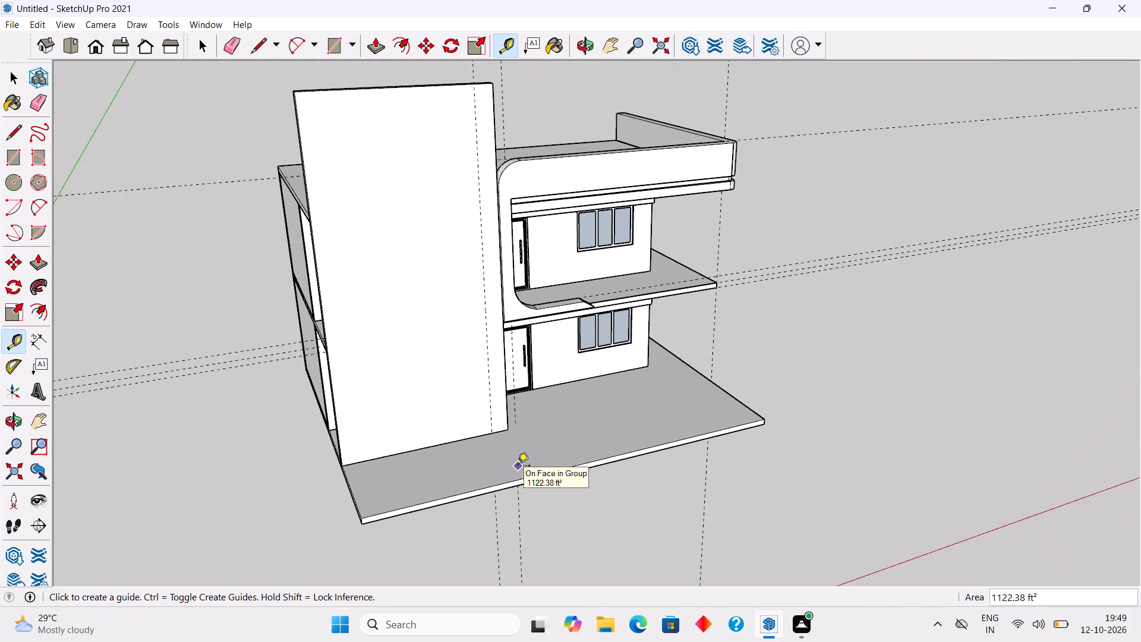
left_click(488, 358)
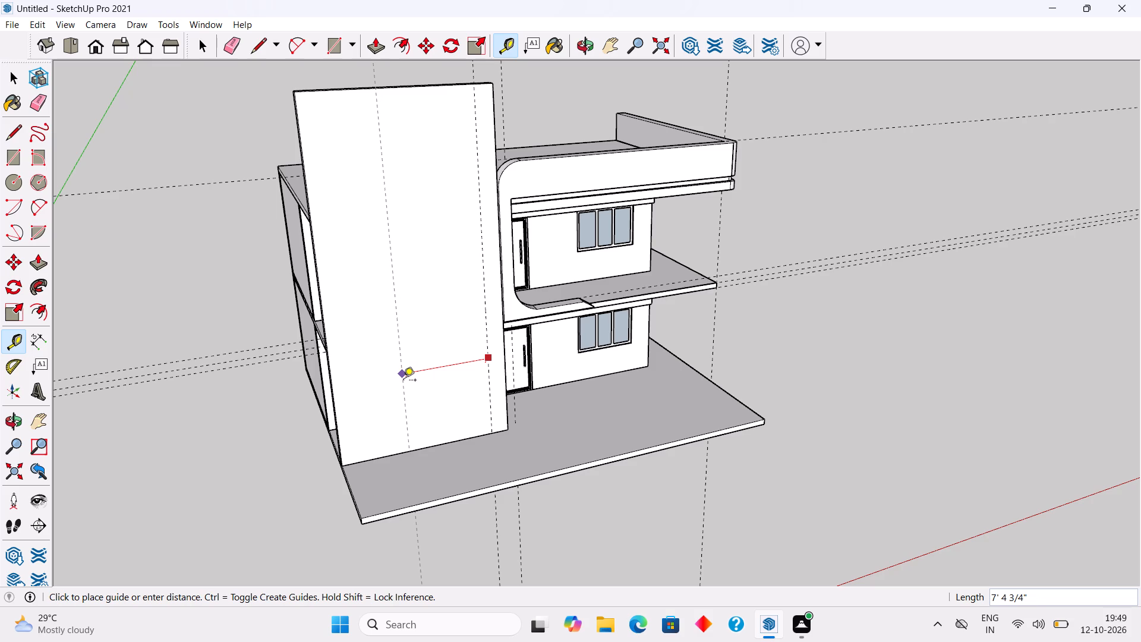
type("1.5'")
key("Return")
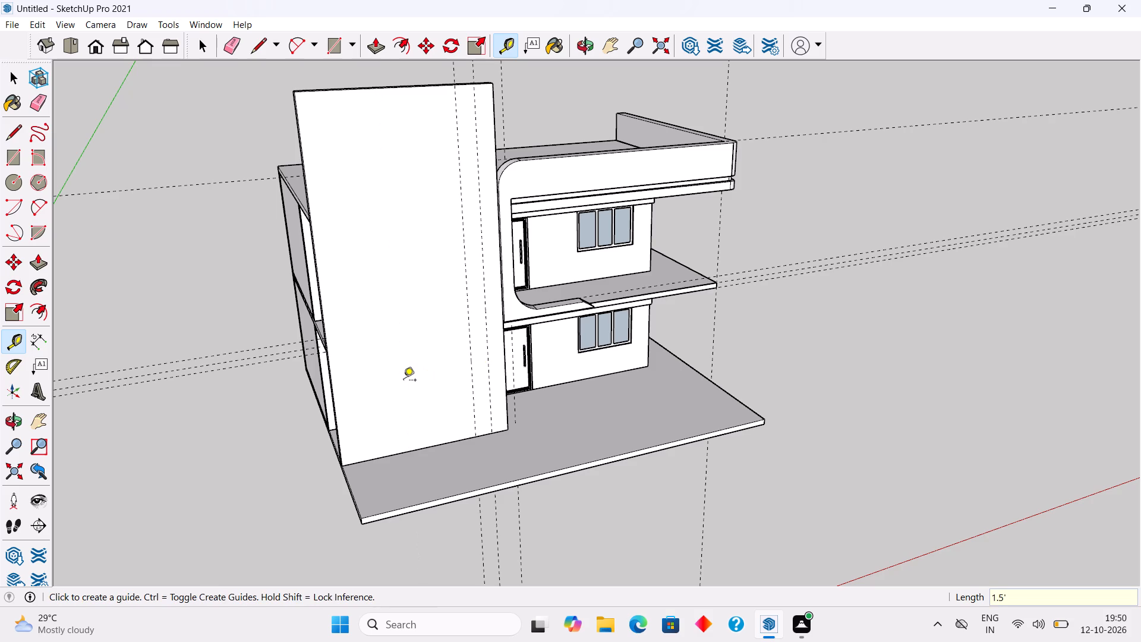
left_click(467, 310)
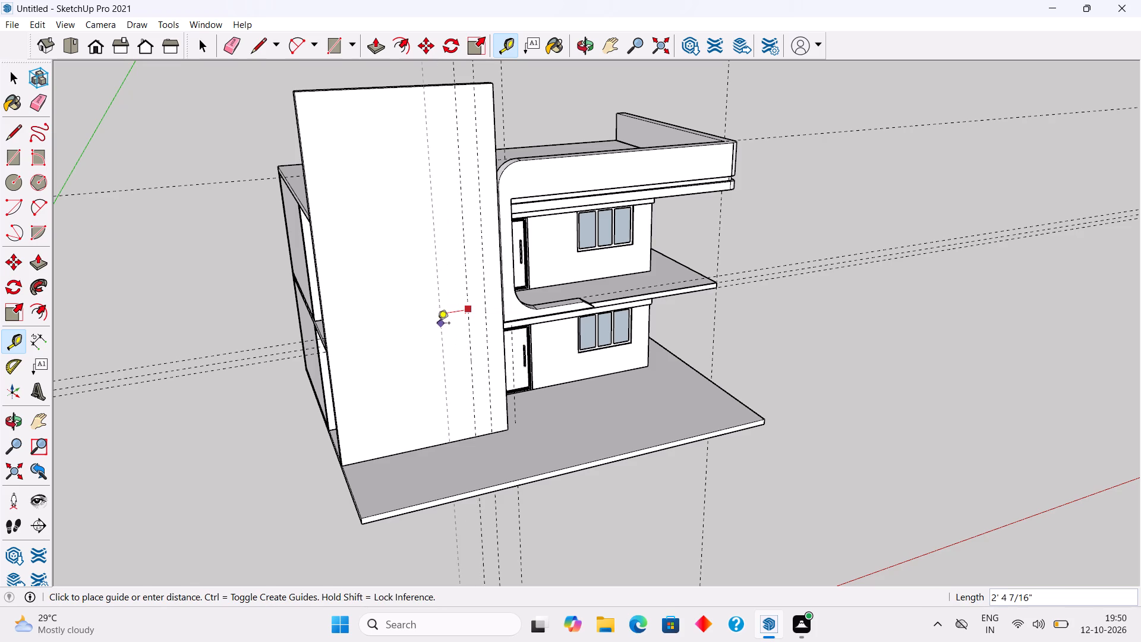
type("1.5'")
key("Return")
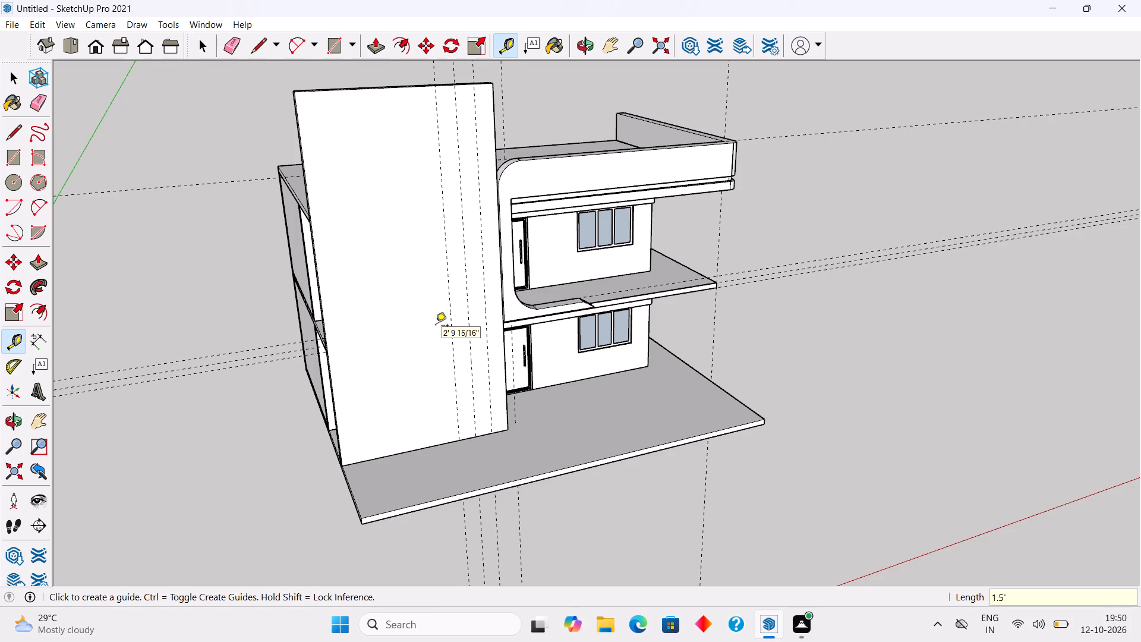
Add a vertical guide 3' beyond the last one on the tall wall, and another 1.5' farther from the curved frame.
left_click(450, 315)
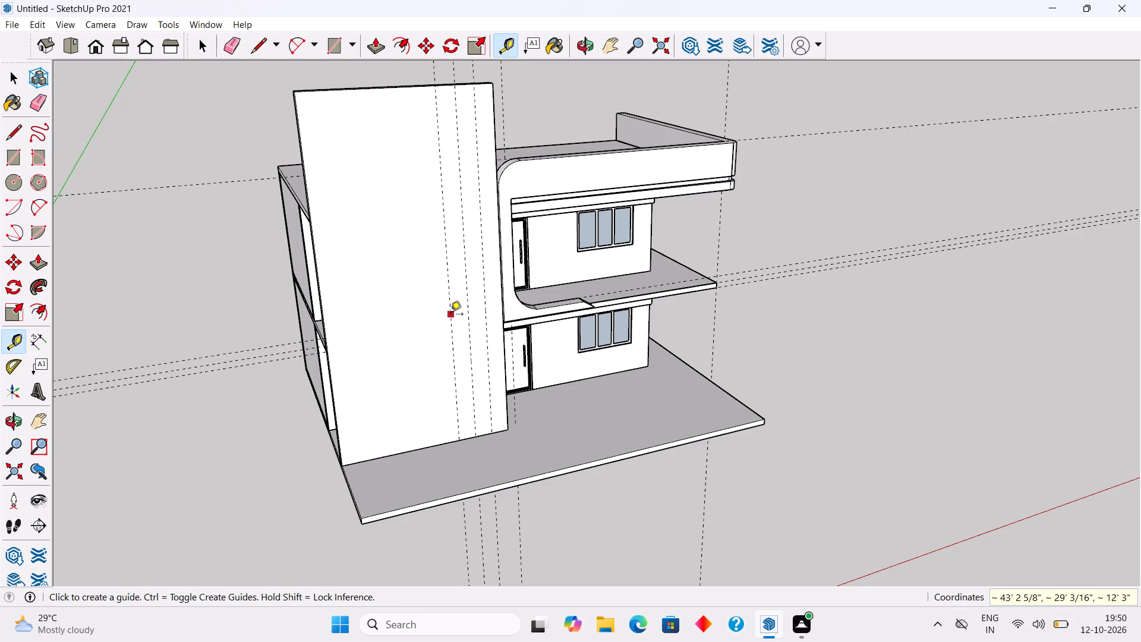
type("3'")
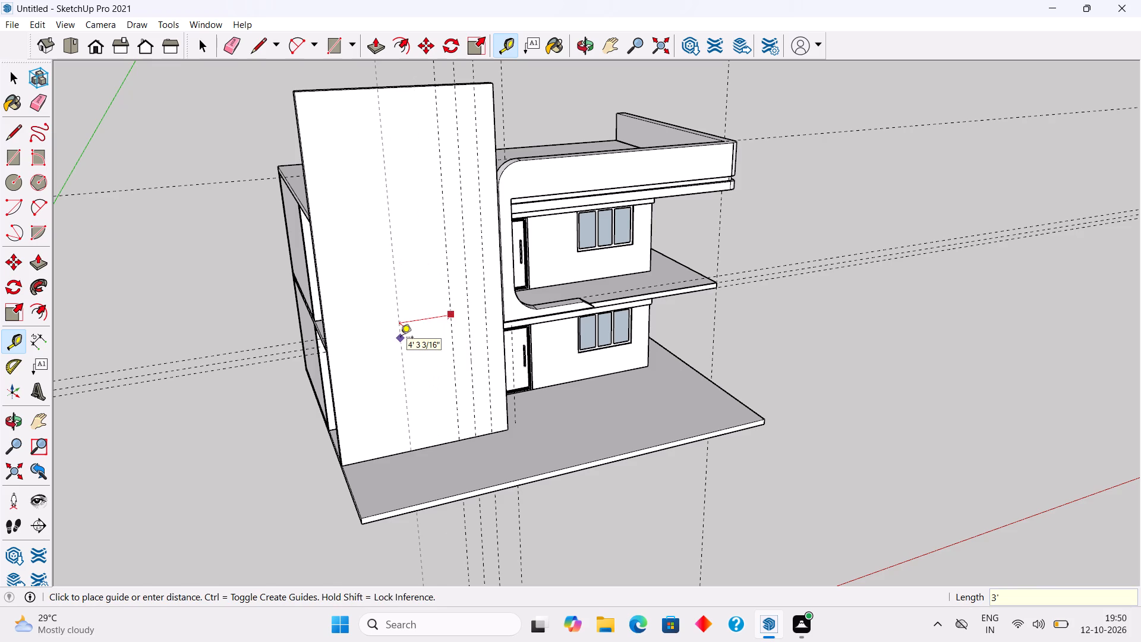
key("Return")
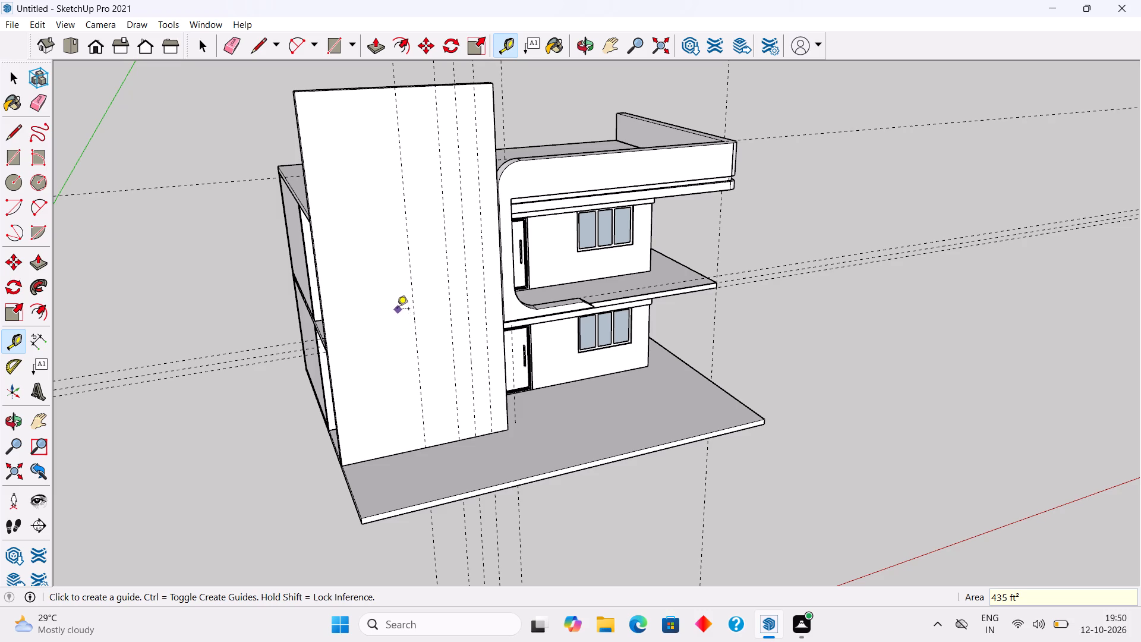
left_click(415, 304)
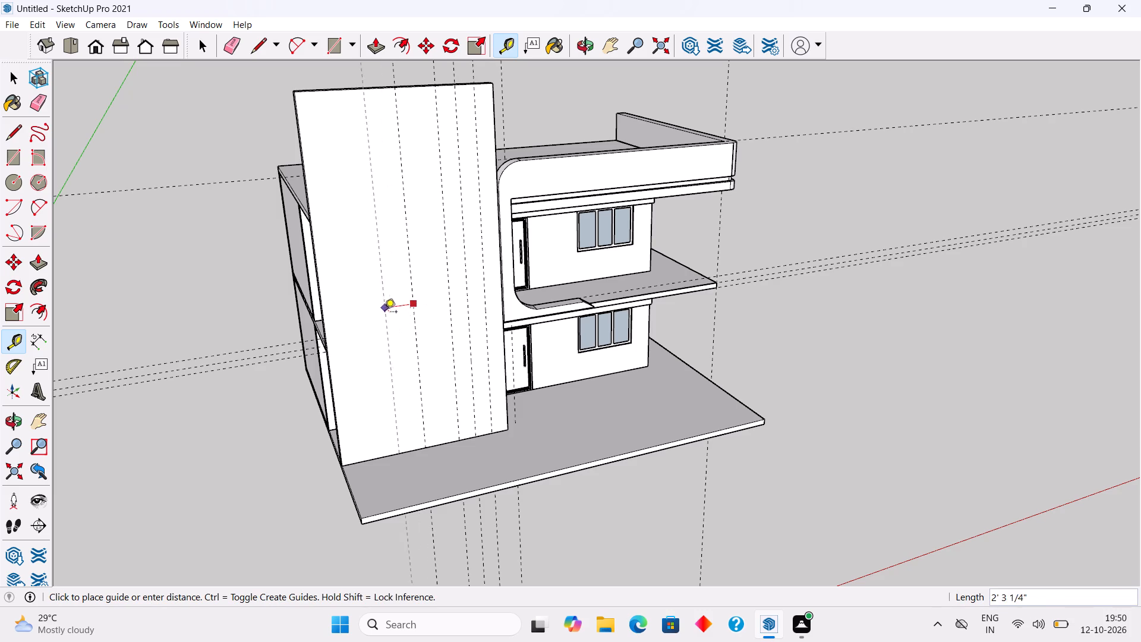
type("1.5'")
key("Return")
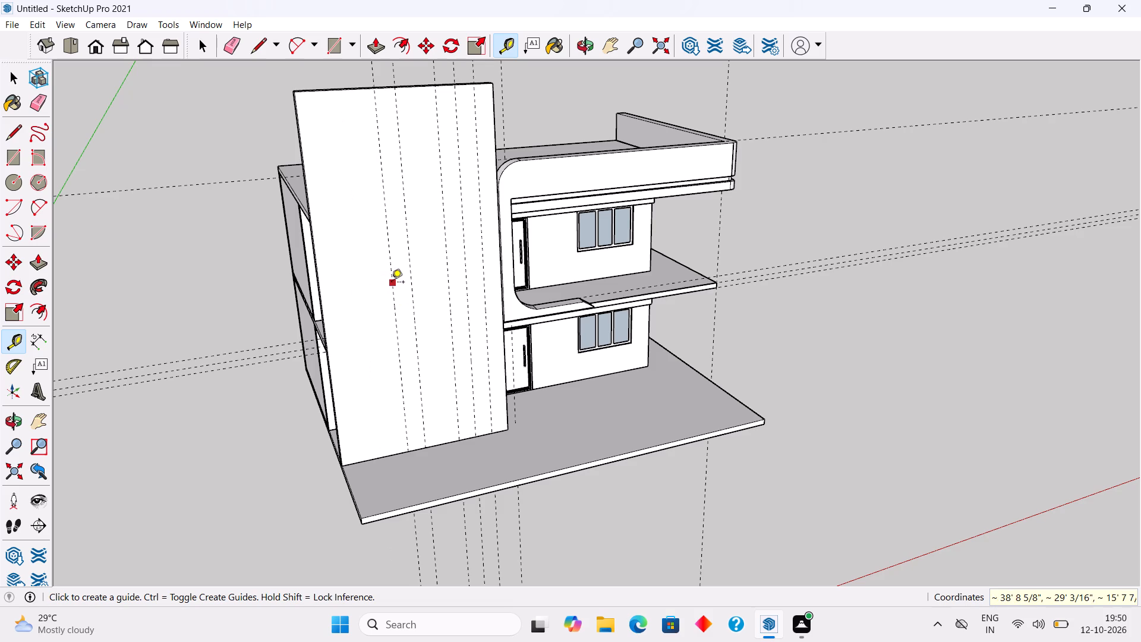
Start another vertical guide from the guide farthest from the curved frame, offsetting it toward the tall wall's outer edge.
left_click(392, 282)
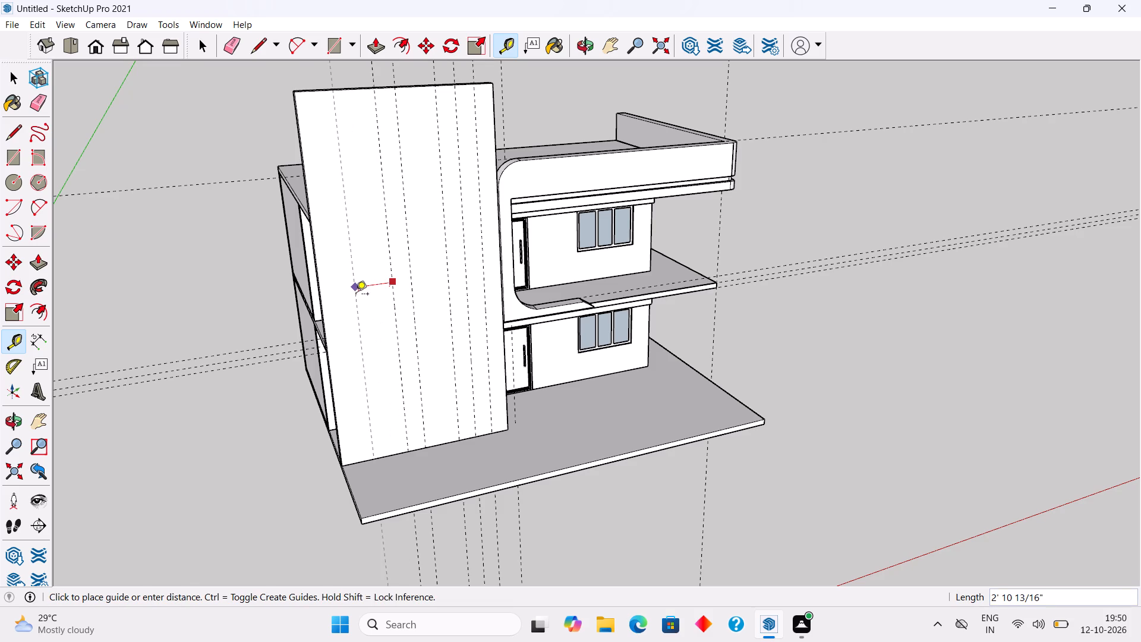
Place a vertical guide on the tower wall 1' from the selected guide, towards the tower's outer edge.
type("1'")
key("Return")
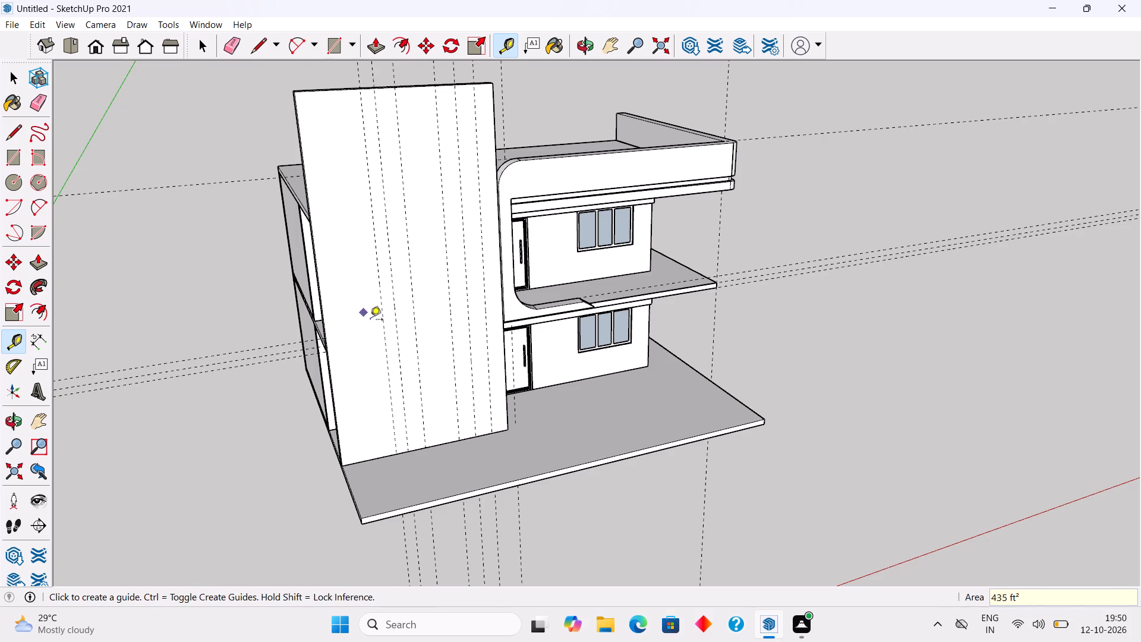
Place a guide along the underside edge of the curved balcony frame where it meets the first-floor slab beside the tower.
middle_click_drag(475, 306, 445, 234)
scroll(466, 311, "up", 2)
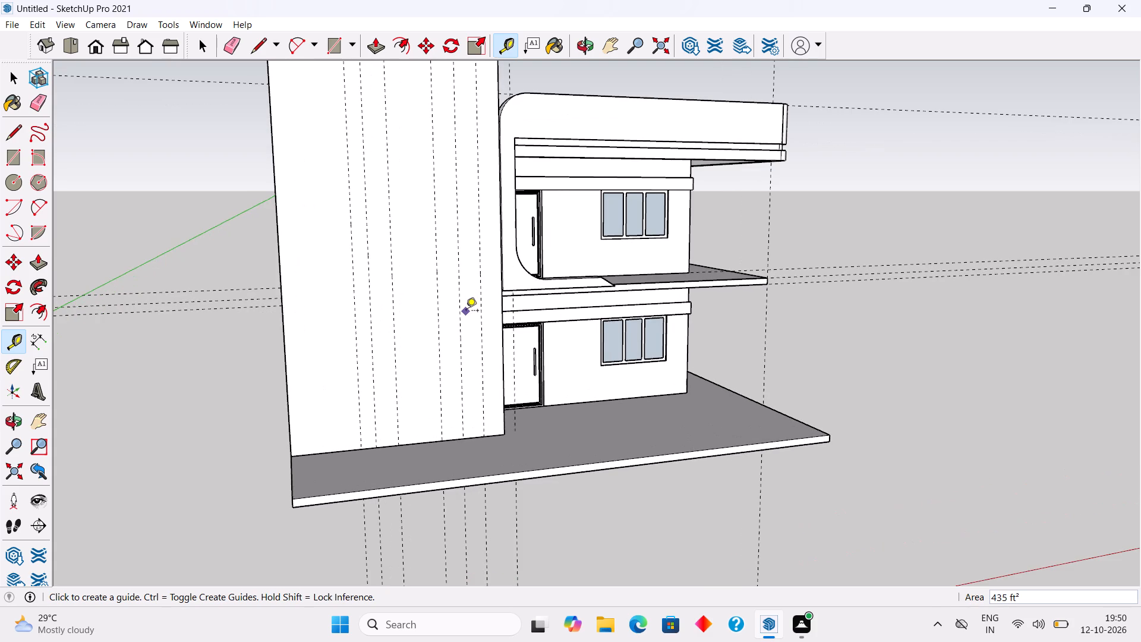
scroll(528, 312, "up", 7)
scroll(475, 286, "up", 4)
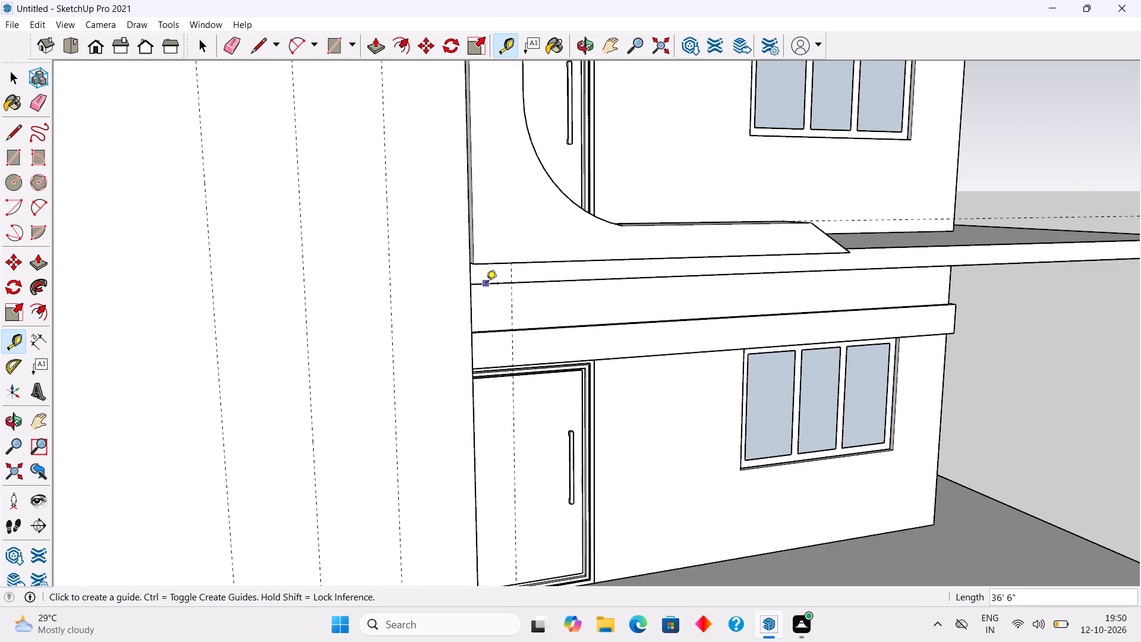
middle_click_drag(486, 277, 482, 212)
scroll(487, 171, "up", 3)
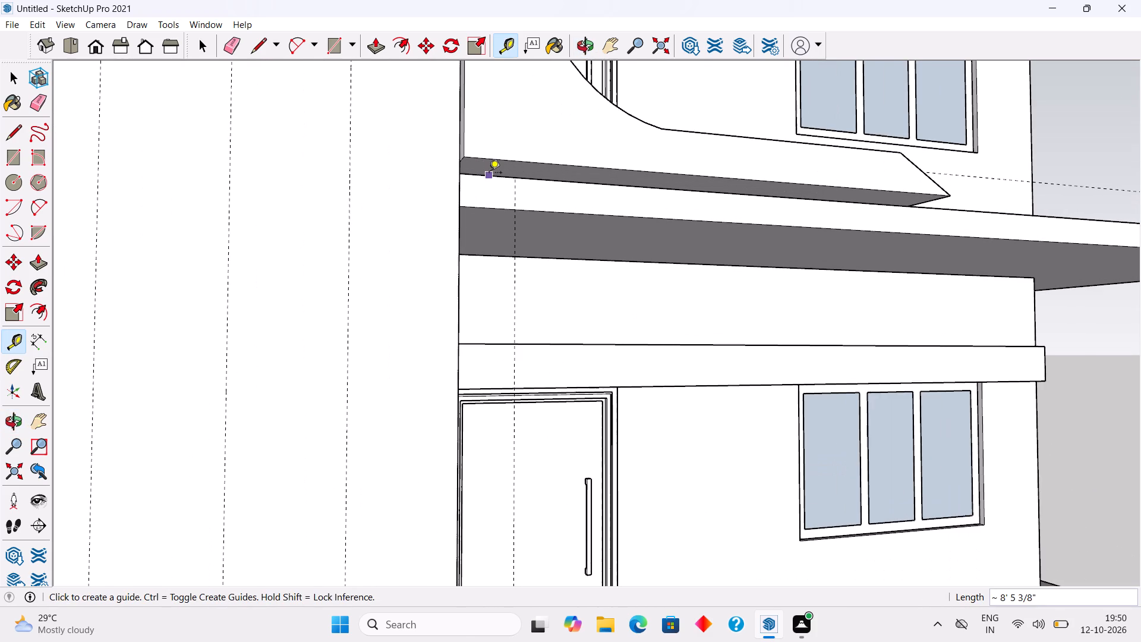
double_click(489, 175)
scroll(488, 182, "up", 5)
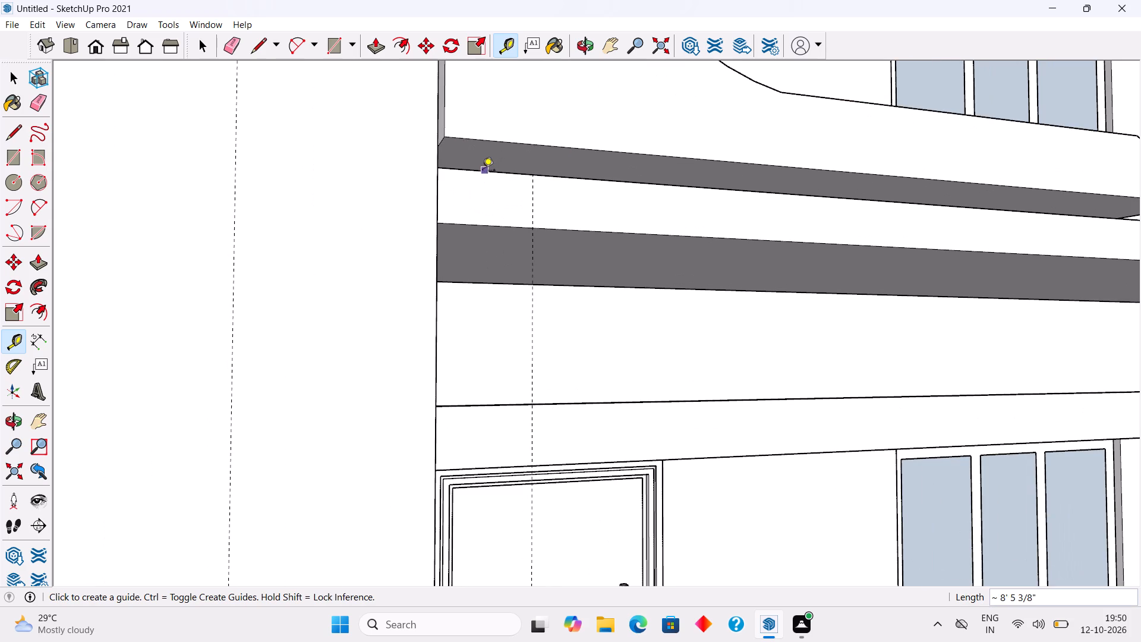
double_click(476, 171)
Examine the junction between the tower wall, the curved frame and the floor slab above the ground-floor door.
middle_click_drag(396, 189, 490, 256)
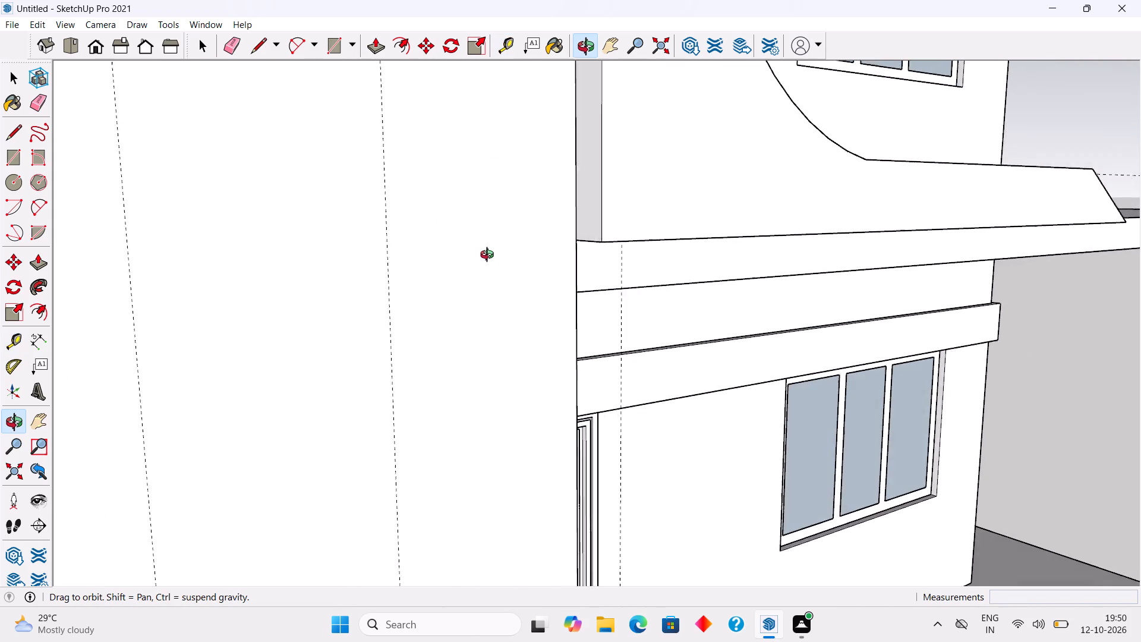
middle_click_drag(490, 256, 347, 203)
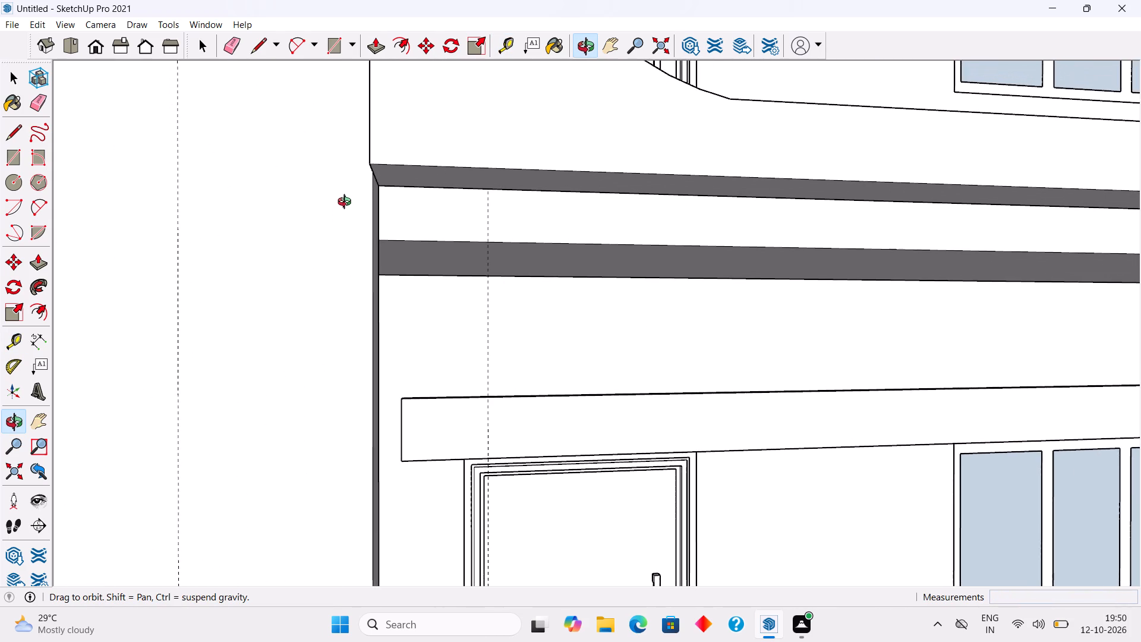
middle_click_drag(347, 203, 423, 236)
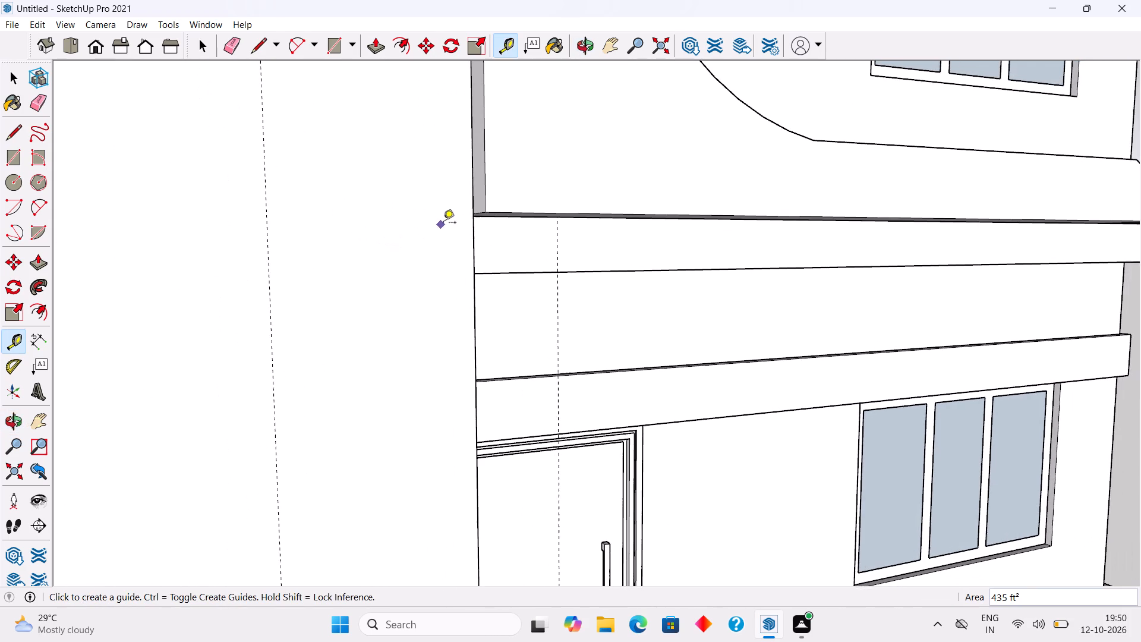
scroll(471, 219, "up", 8)
scroll(378, 449, "down", 5)
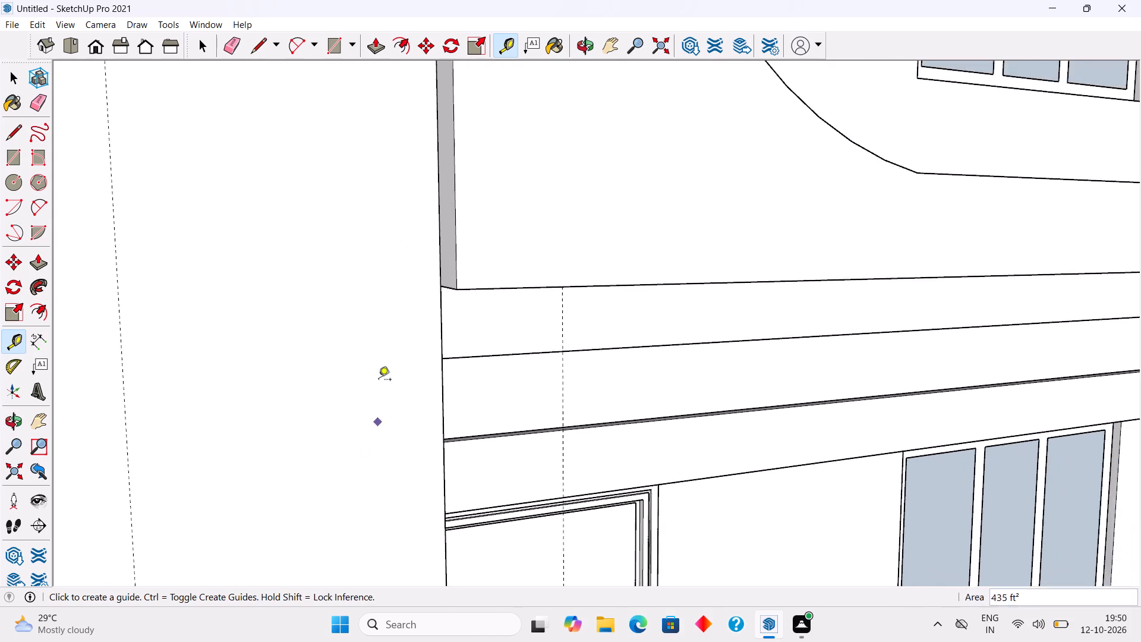
middle_click_drag(351, 355, 265, 359)
scroll(265, 359, "down", 4)
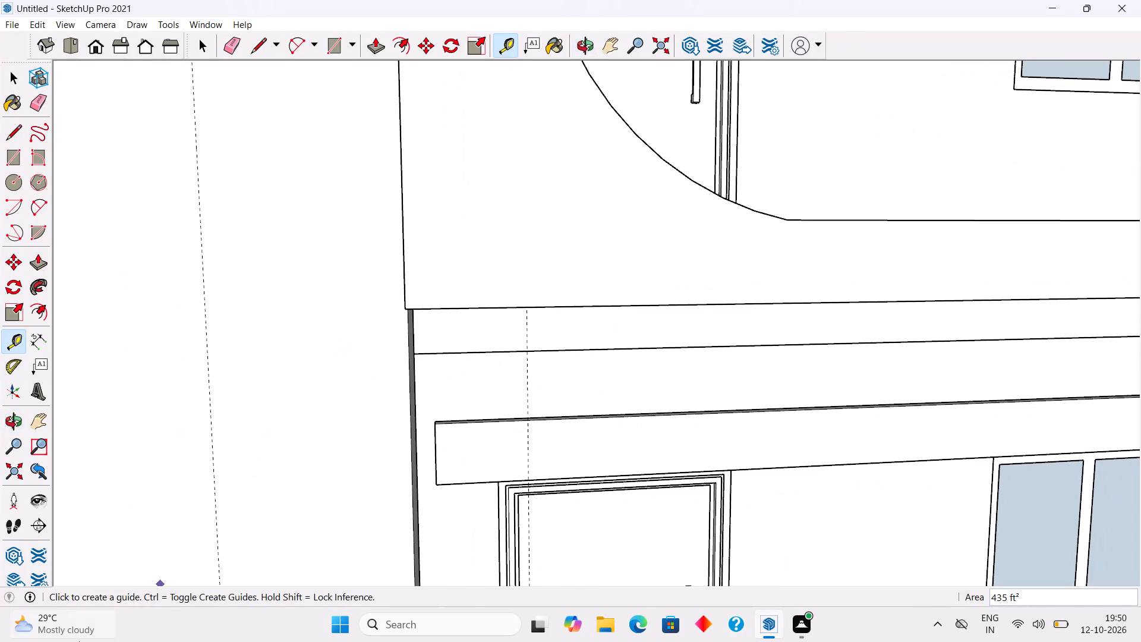
middle_click_drag(378, 305, 424, 314)
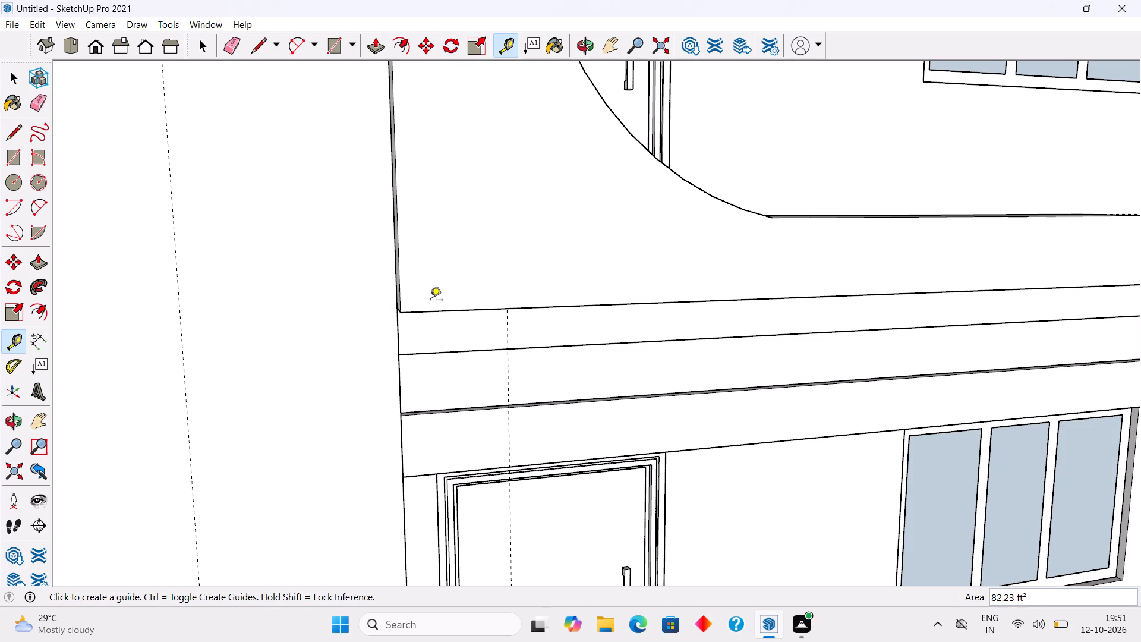
scroll(430, 301, "down", 11)
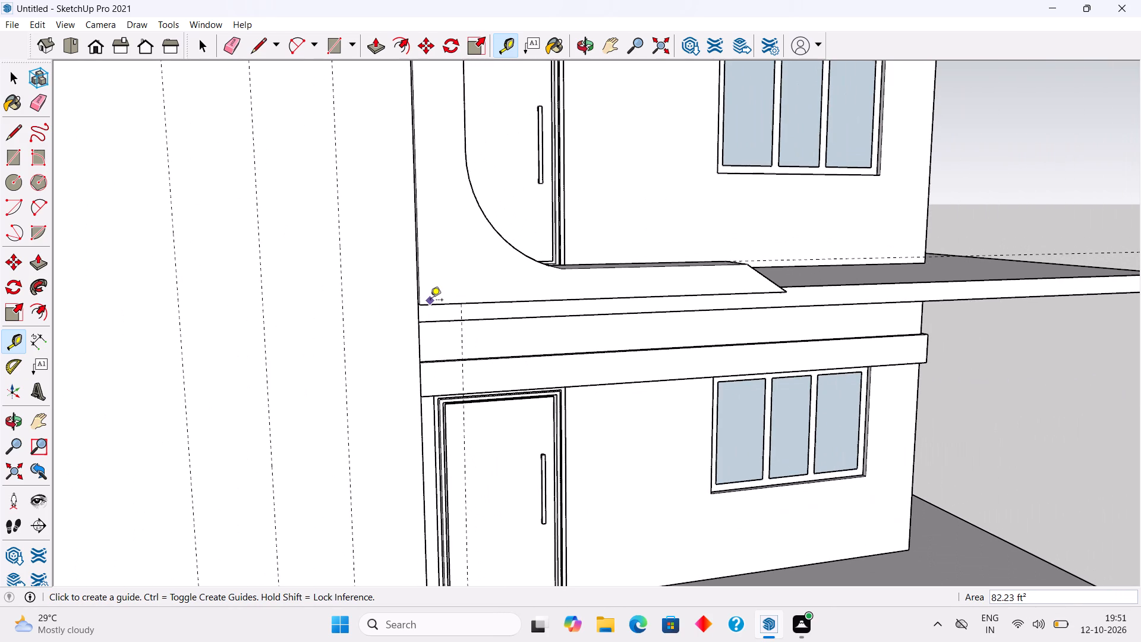
scroll(430, 301, "down", 7)
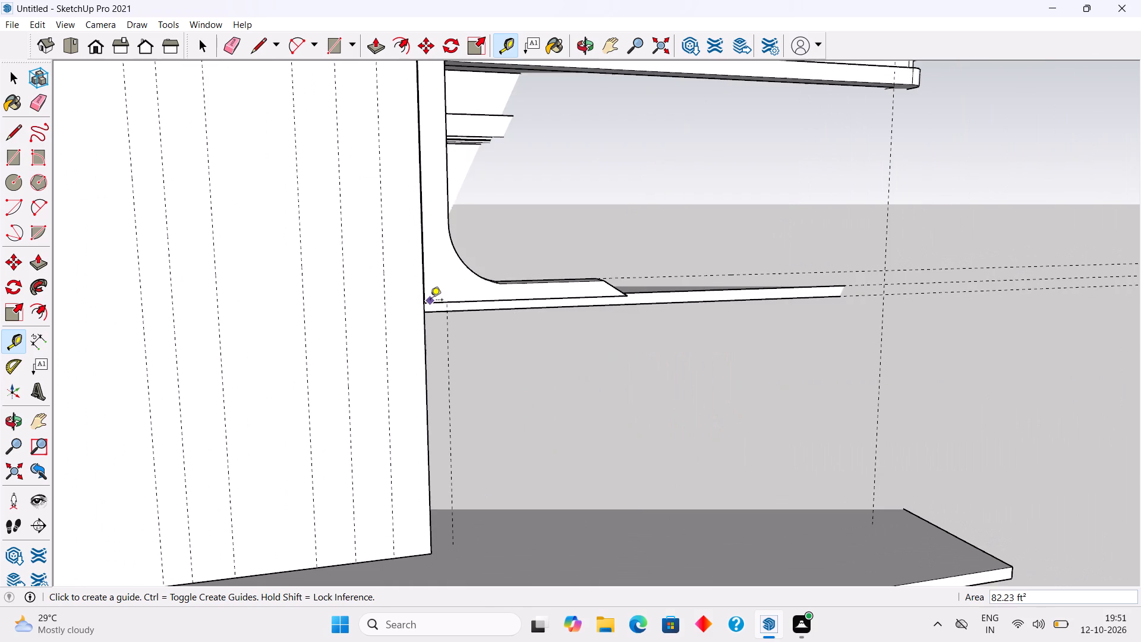
scroll(430, 301, "down", 9)
scroll(423, 373, "up", 5)
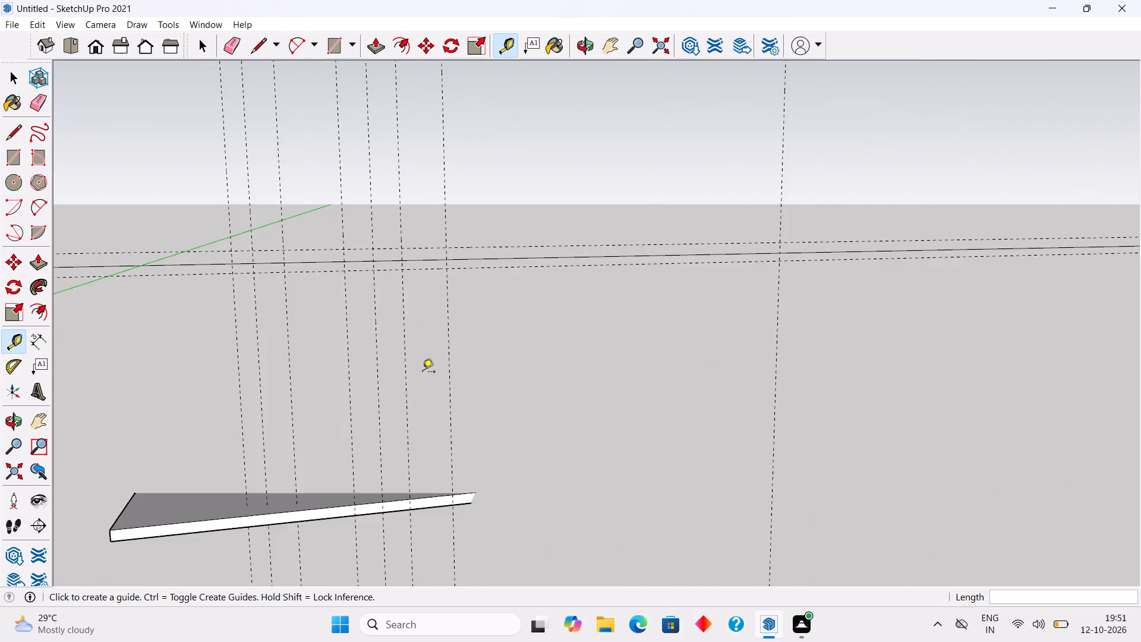
scroll(423, 373, "up", 9)
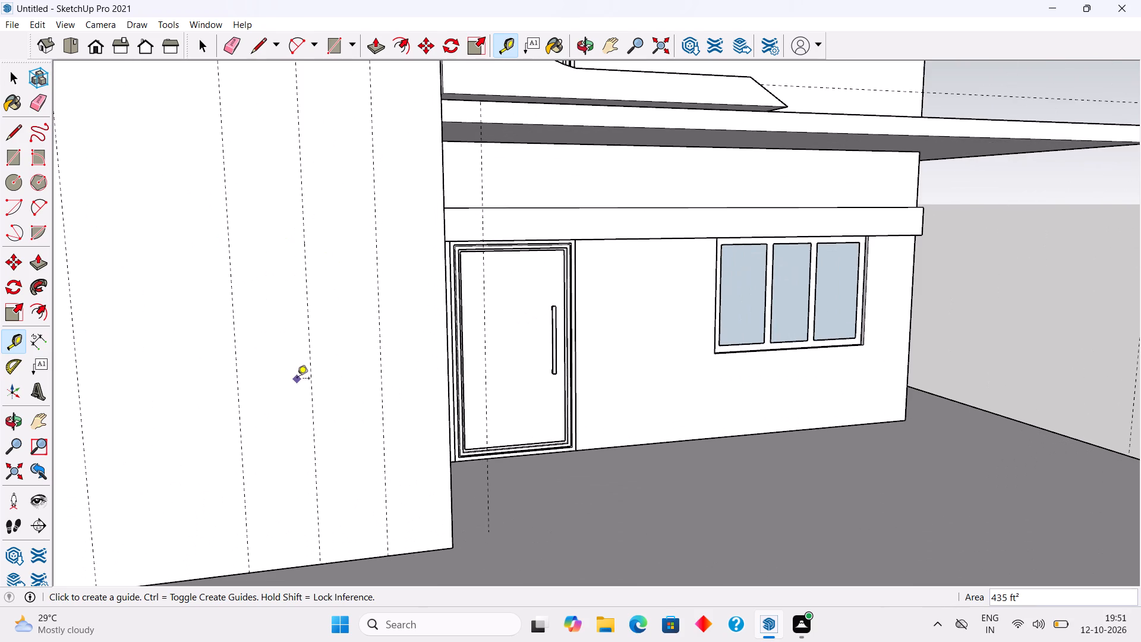
Place a horizontal guide on the tower wall 10'6" above its base edge.
key("space")
scroll(297, 378, "down", 13)
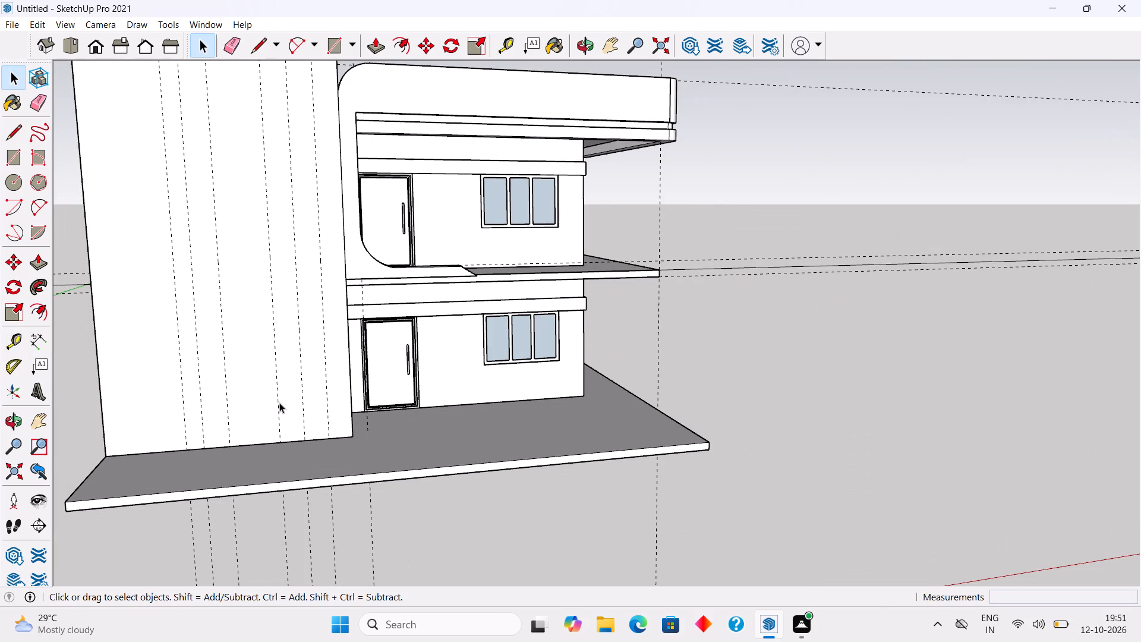
scroll(279, 402, "down", 4)
scroll(142, 467, "up", 9)
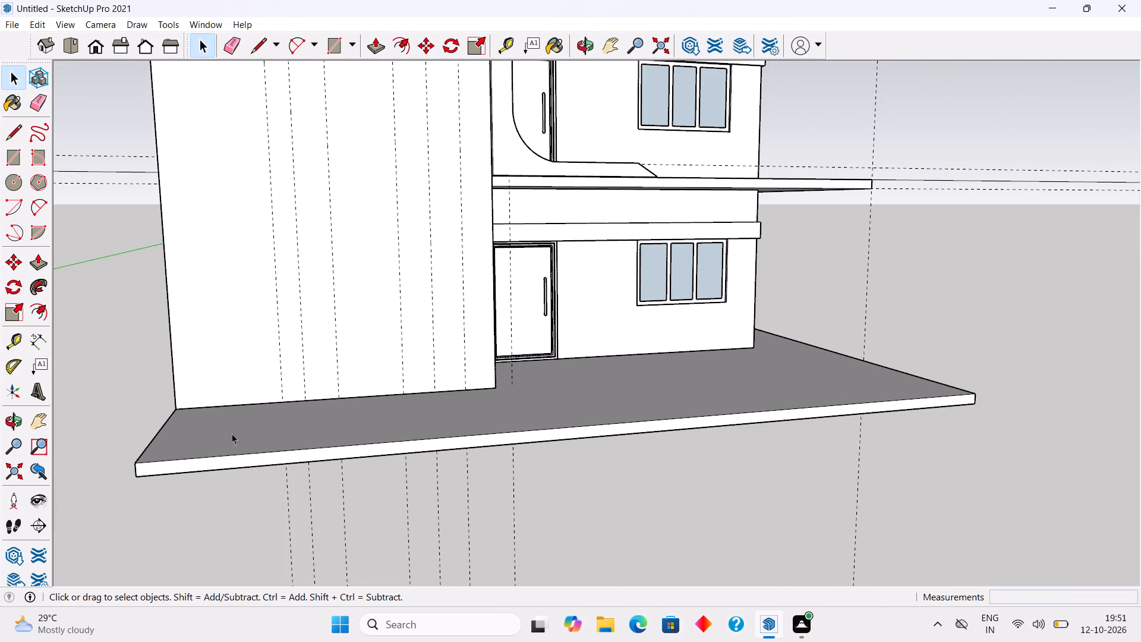
middle_click_drag(223, 432, 170, 408)
scroll(170, 408, "up", 1)
scroll(268, 394, "down", 4)
middle_click_drag(310, 322, 322, 370)
scroll(340, 367, "up", 2)
scroll(341, 368, "down", 1)
key("t")
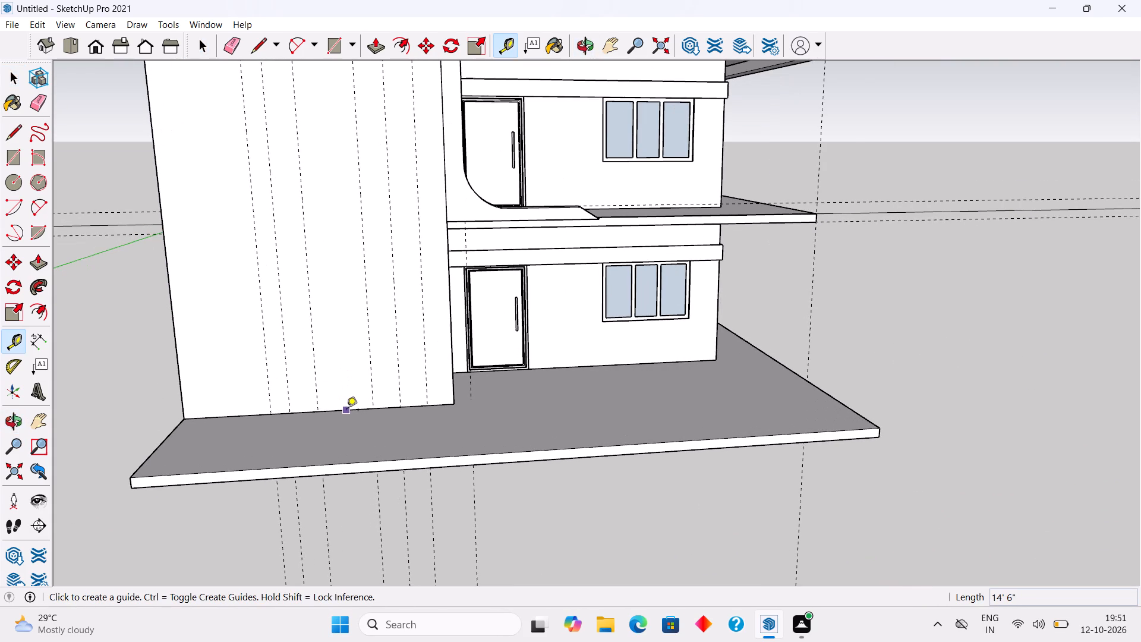
left_click(346, 411)
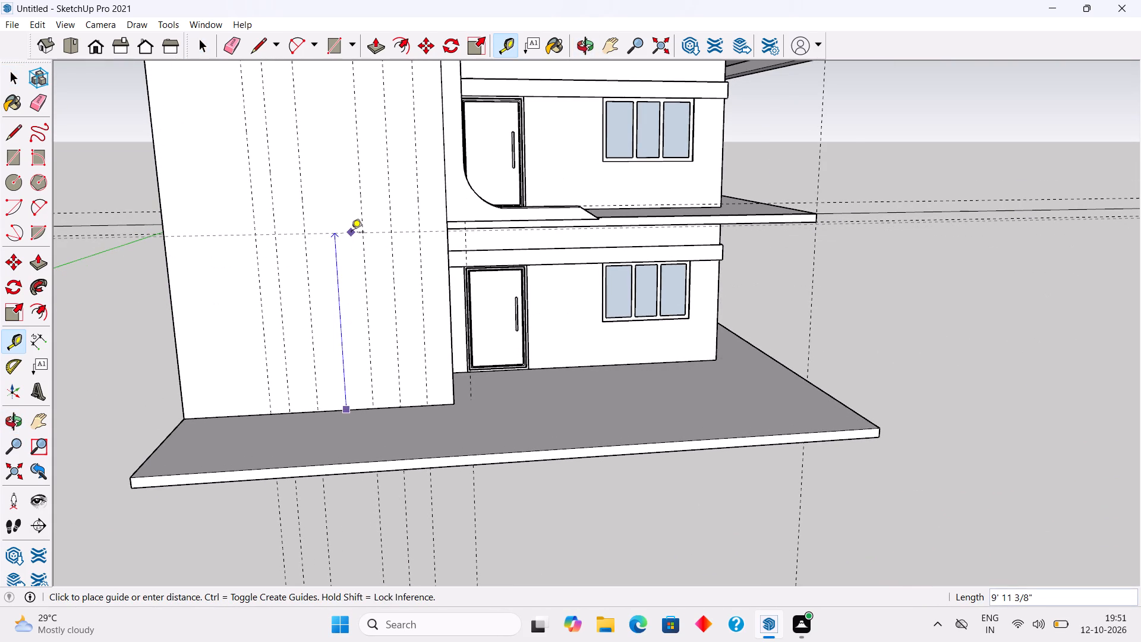
key("1")
key("0")
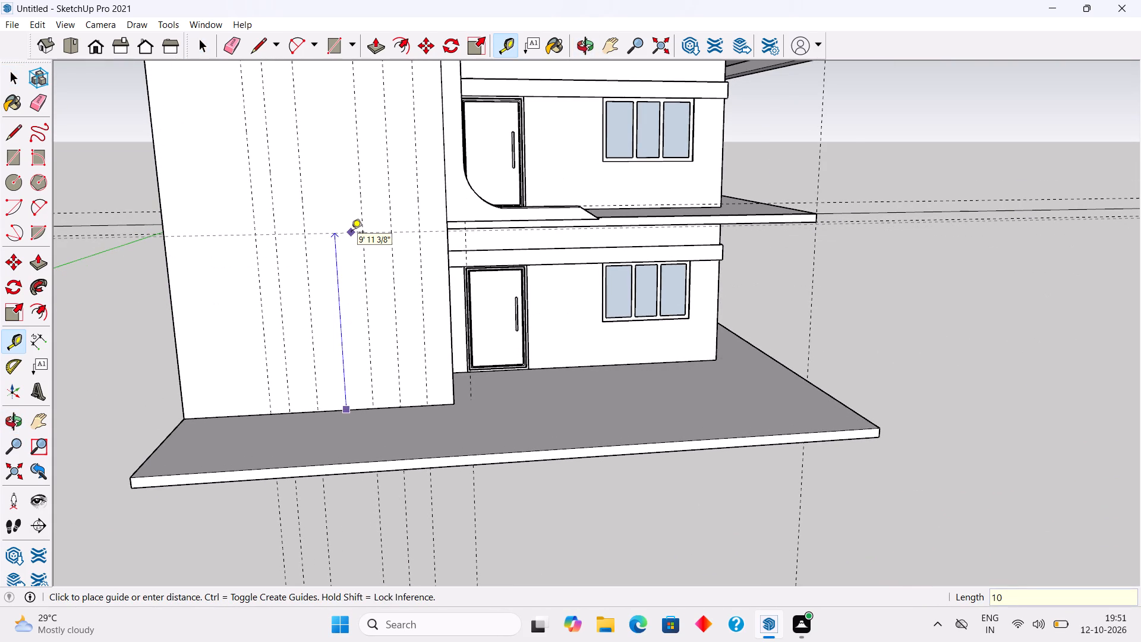
type("'6\"")
key("Return")
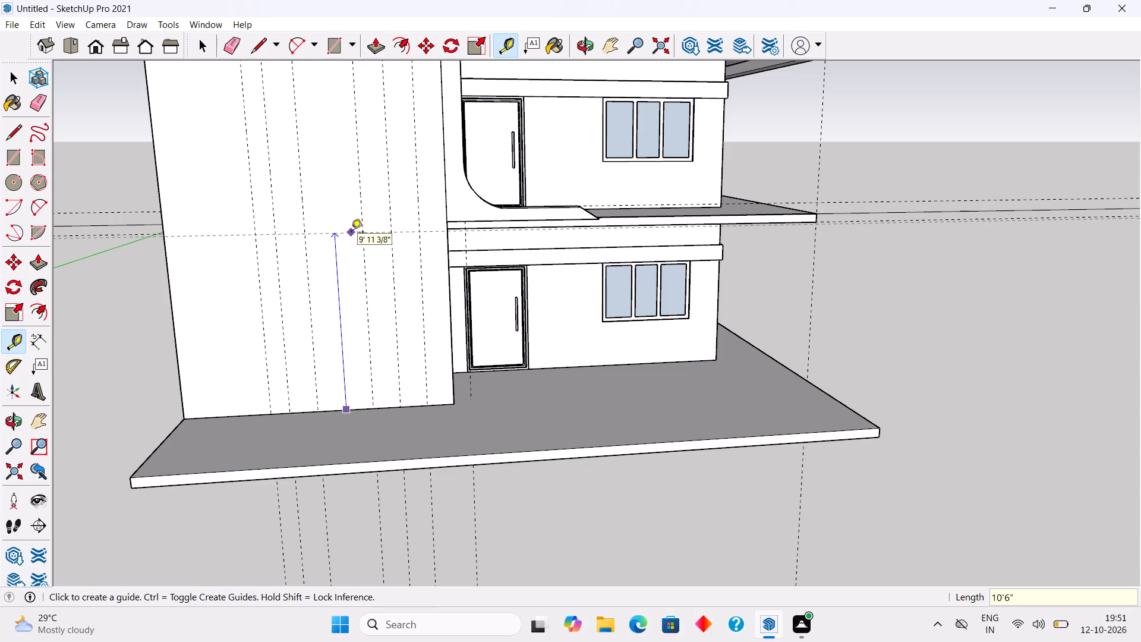
Place a second horizontal guide on the tower wall 1.5' below the 10'6" guide.
scroll(351, 233, "up", 4)
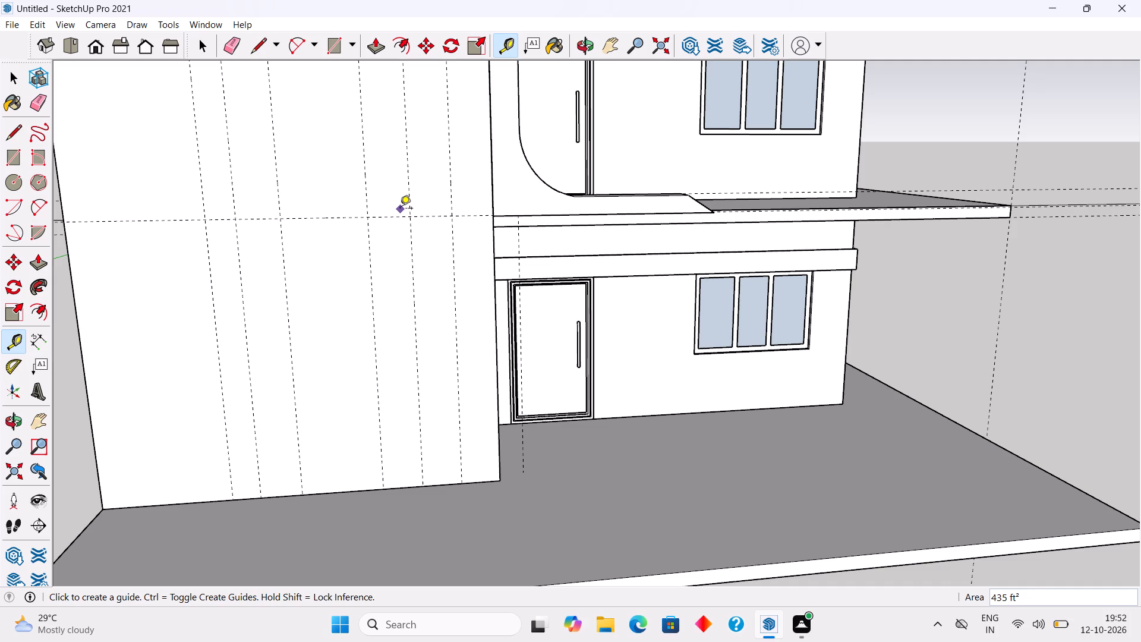
scroll(400, 209, "down", 2)
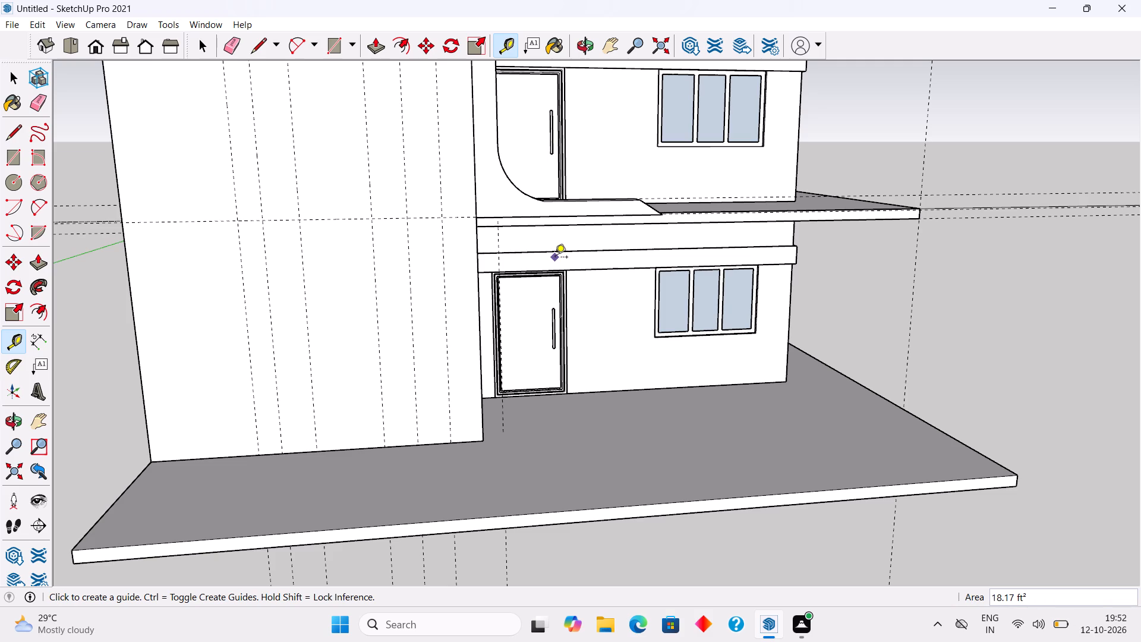
scroll(555, 258, "down", 7)
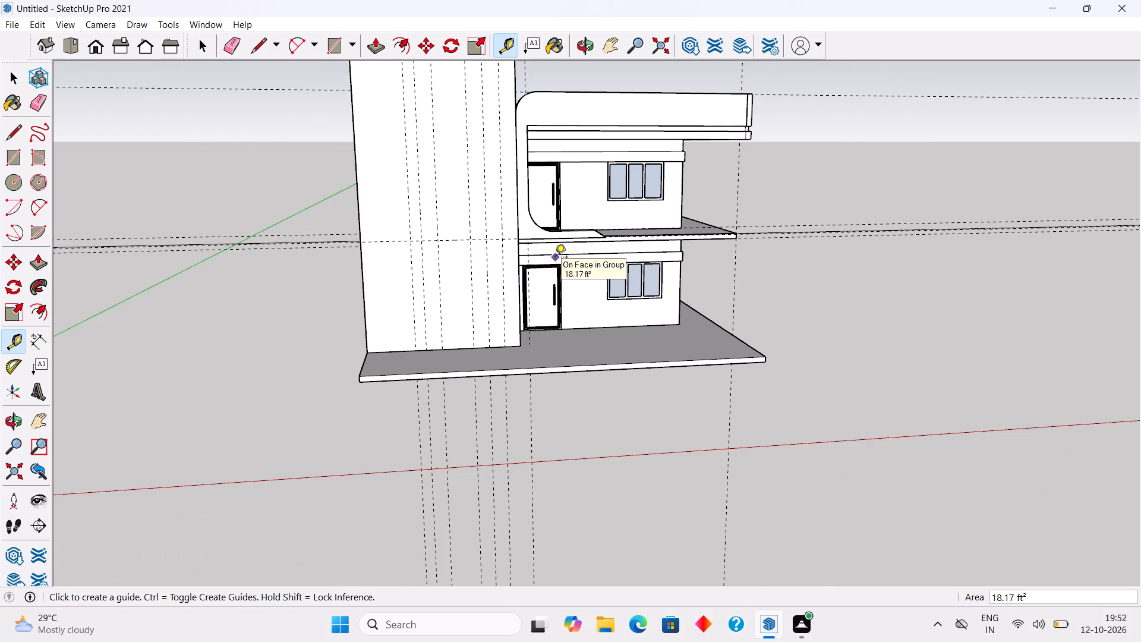
scroll(453, 229, "up", 3)
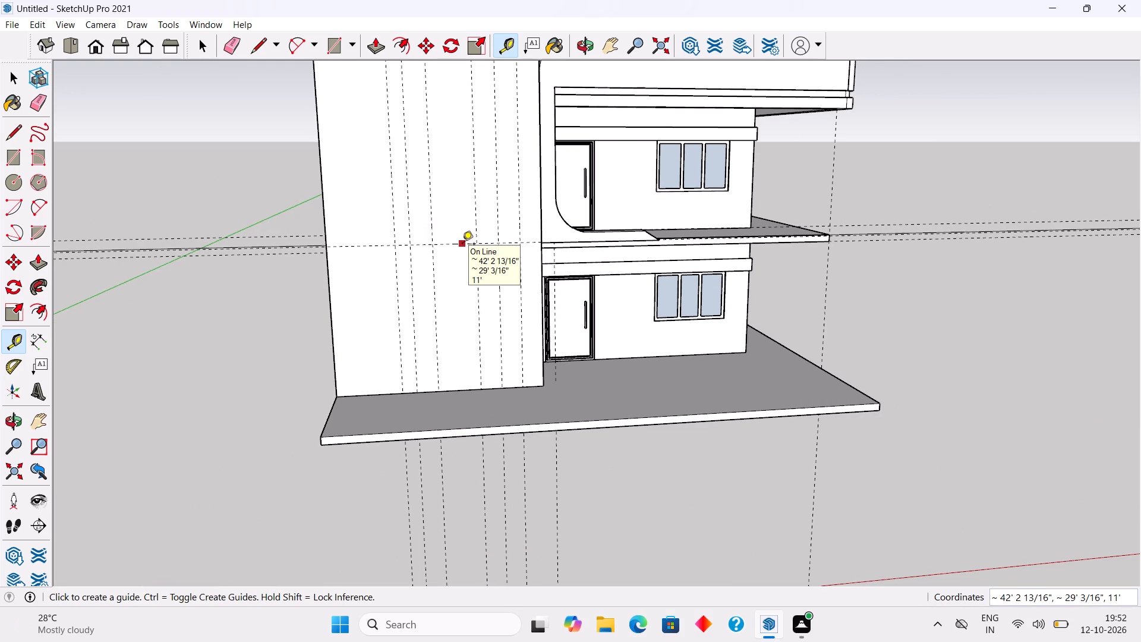
left_click(462, 245)
type("1.5'")
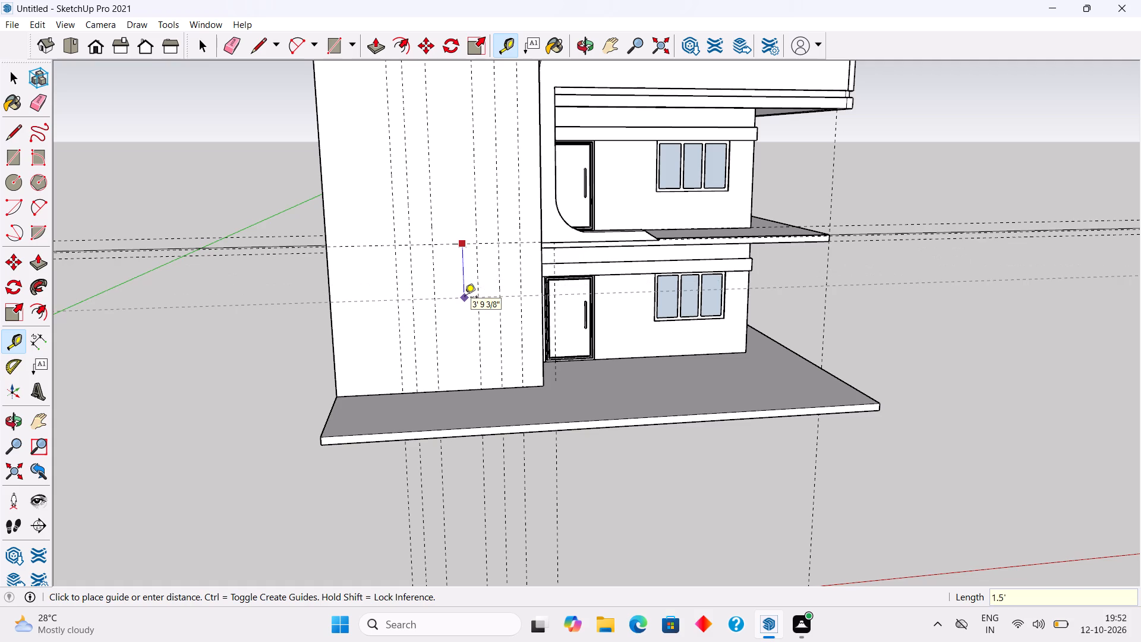
key("Return")
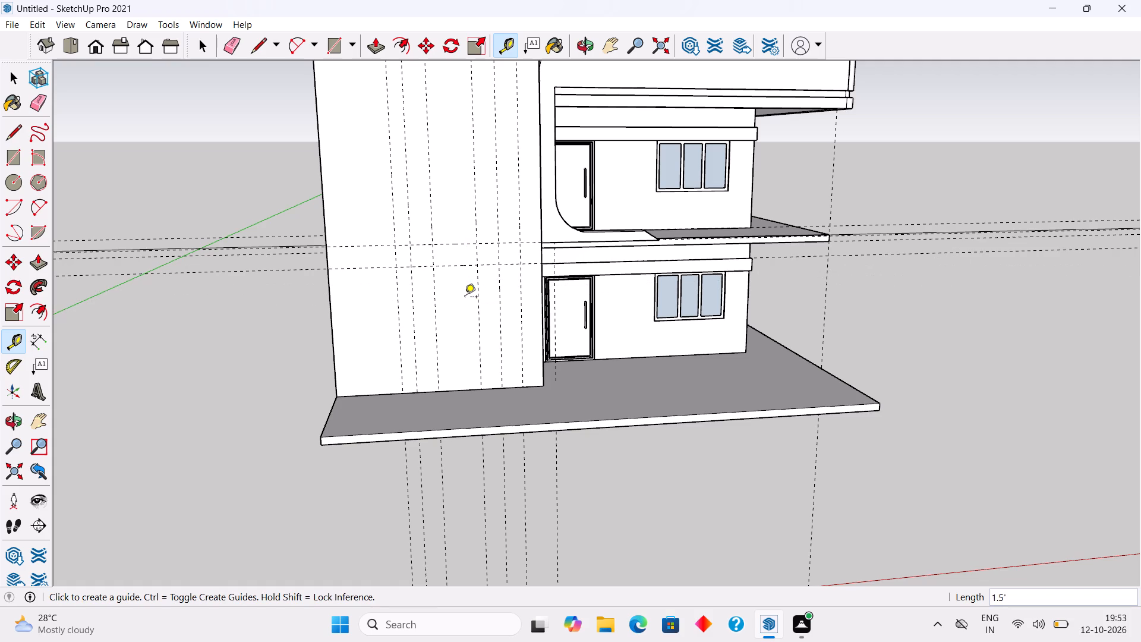
Place a guide along the rear top edge of the curved frame's opening above the upper-floor door.
scroll(465, 298, "down", 2)
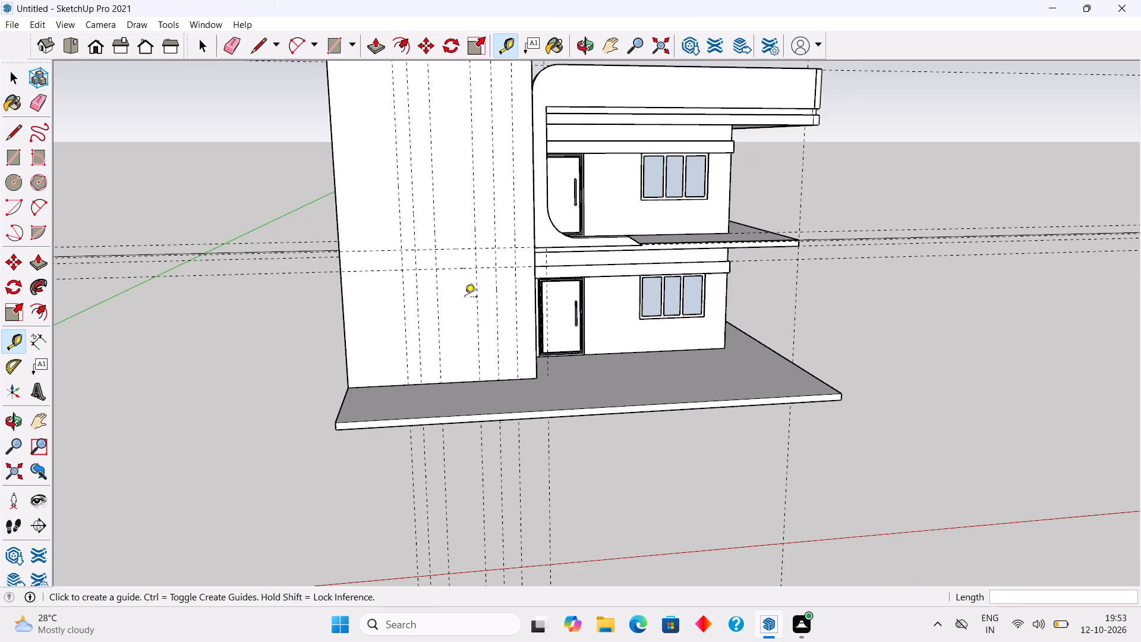
scroll(465, 298, "down", 3)
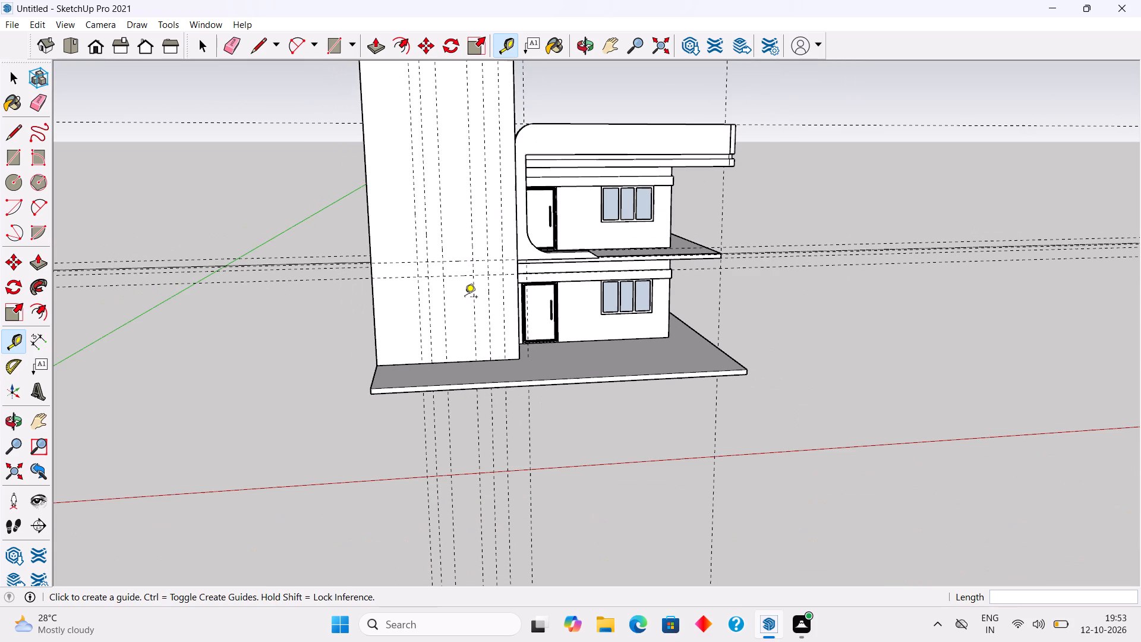
scroll(465, 298, "down", 2)
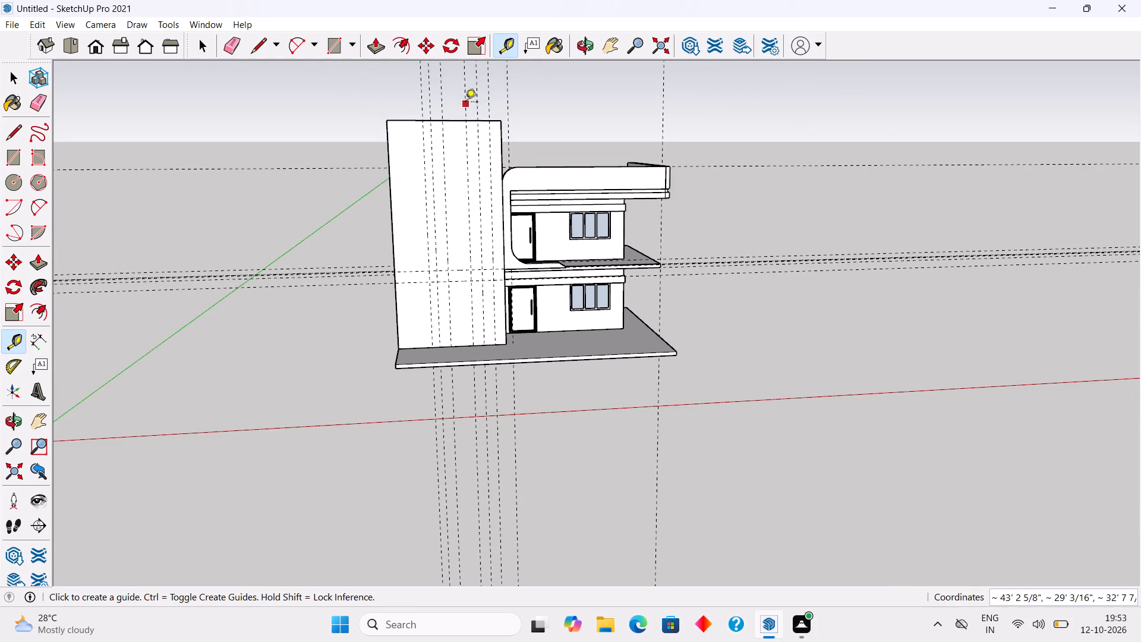
scroll(465, 103, "up", 4)
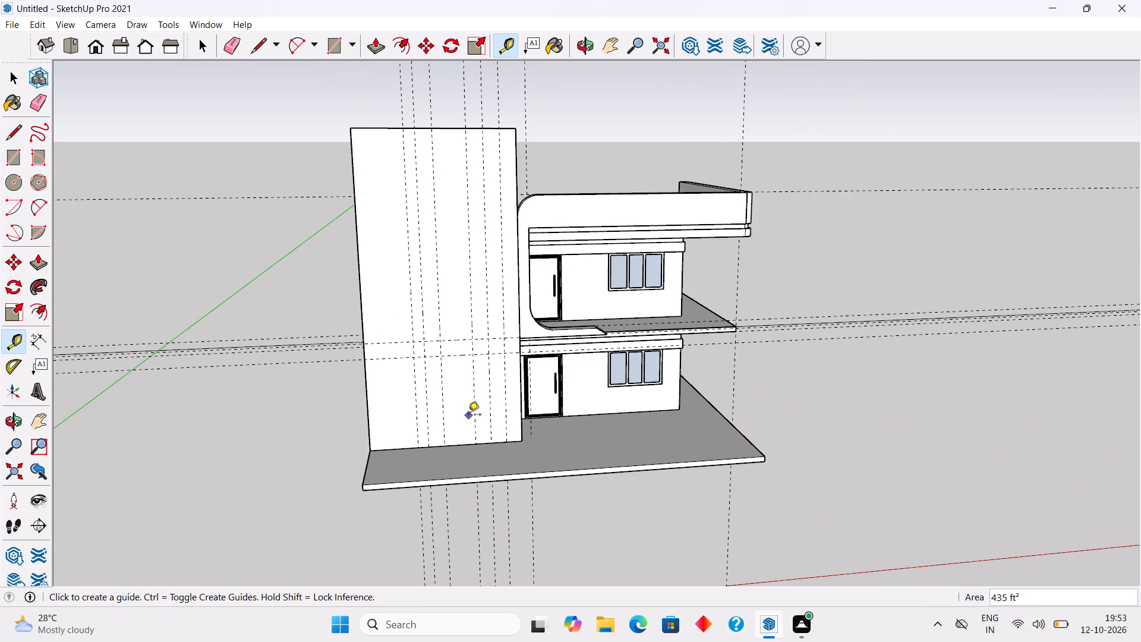
scroll(497, 241, "up", 4)
scroll(661, 206, "up", 4)
scroll(535, 231, "up", 4)
middle_click_drag(490, 228, 454, 161)
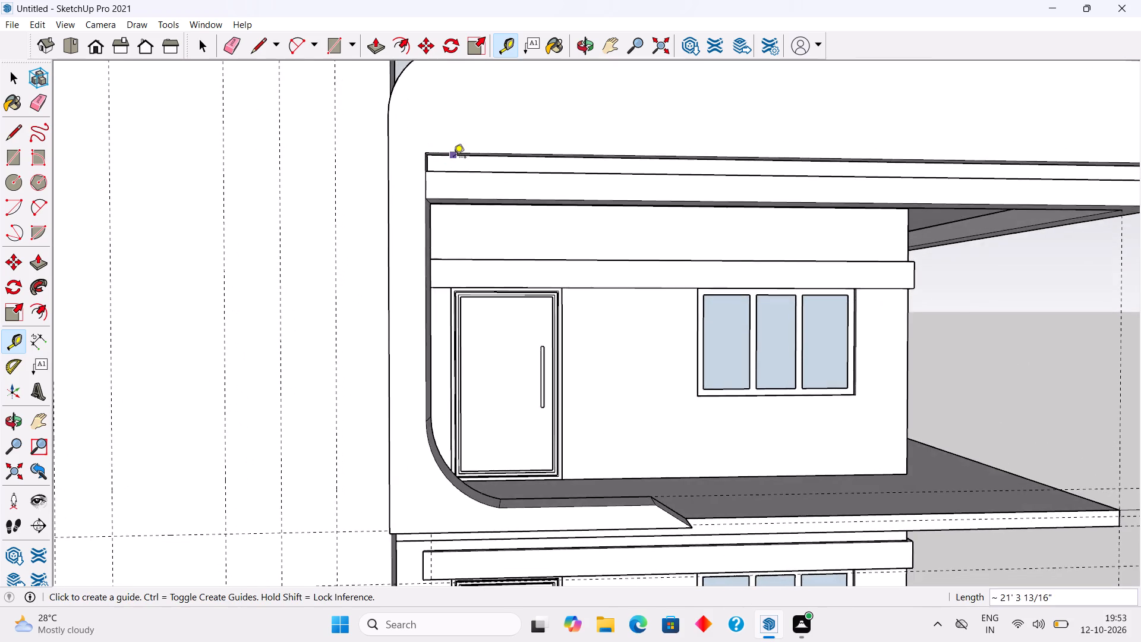
scroll(457, 162, "up", 5)
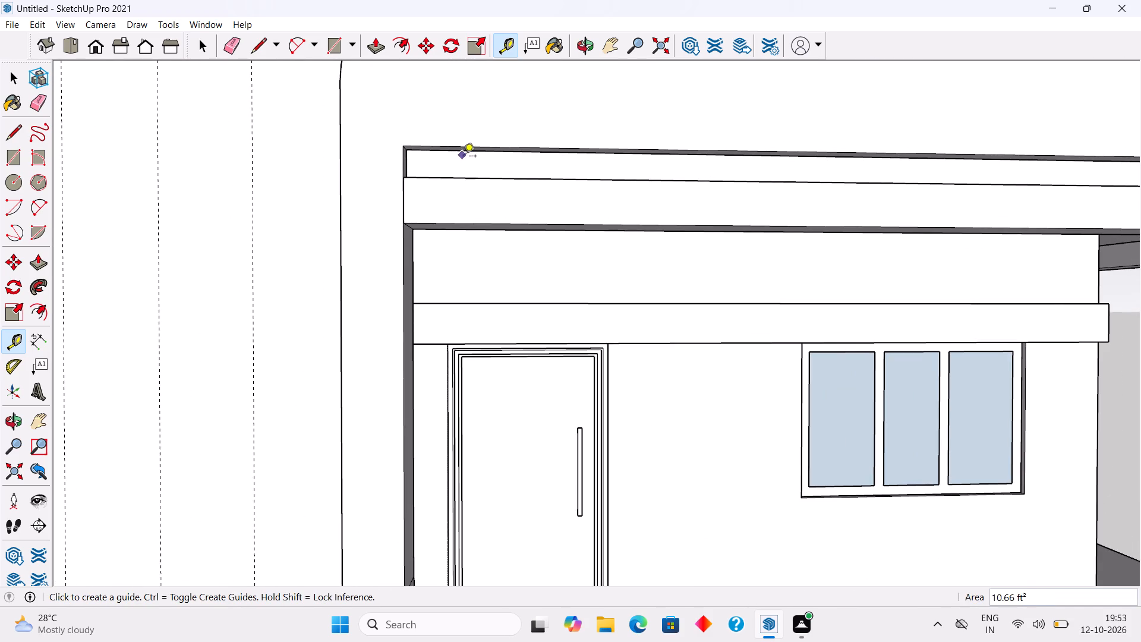
scroll(467, 160, "up", 7)
double_click(455, 141)
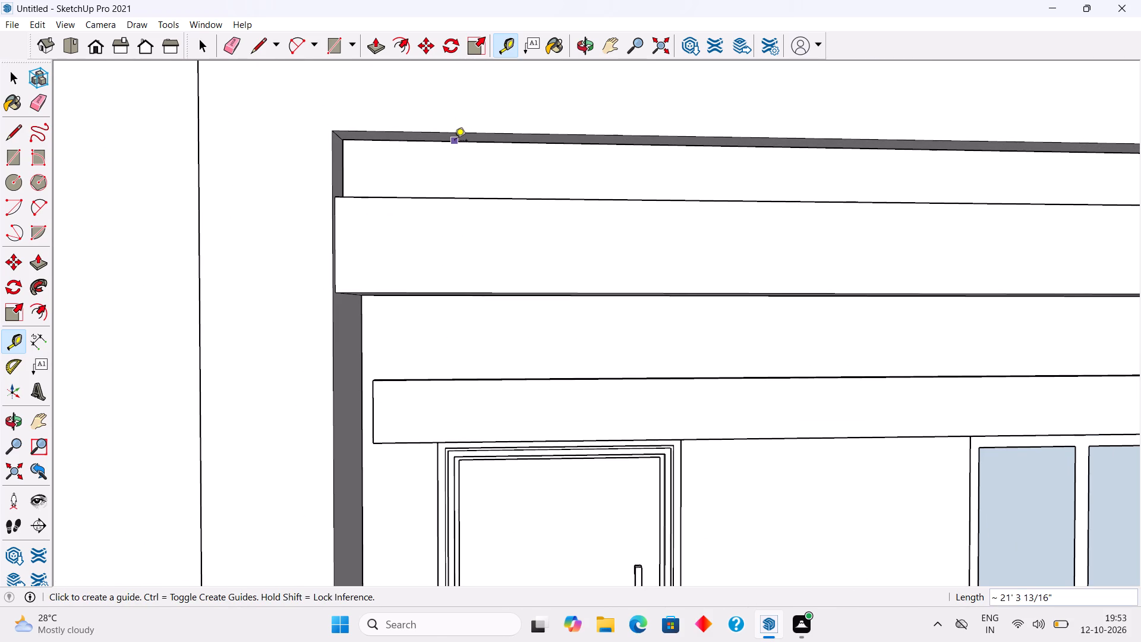
Place a horizontal guide on the tower wall 6' above the guide level with the top of the curved frame's opening.
scroll(454, 143, "down", 12)
middle_click_drag(382, 245, 560, 278)
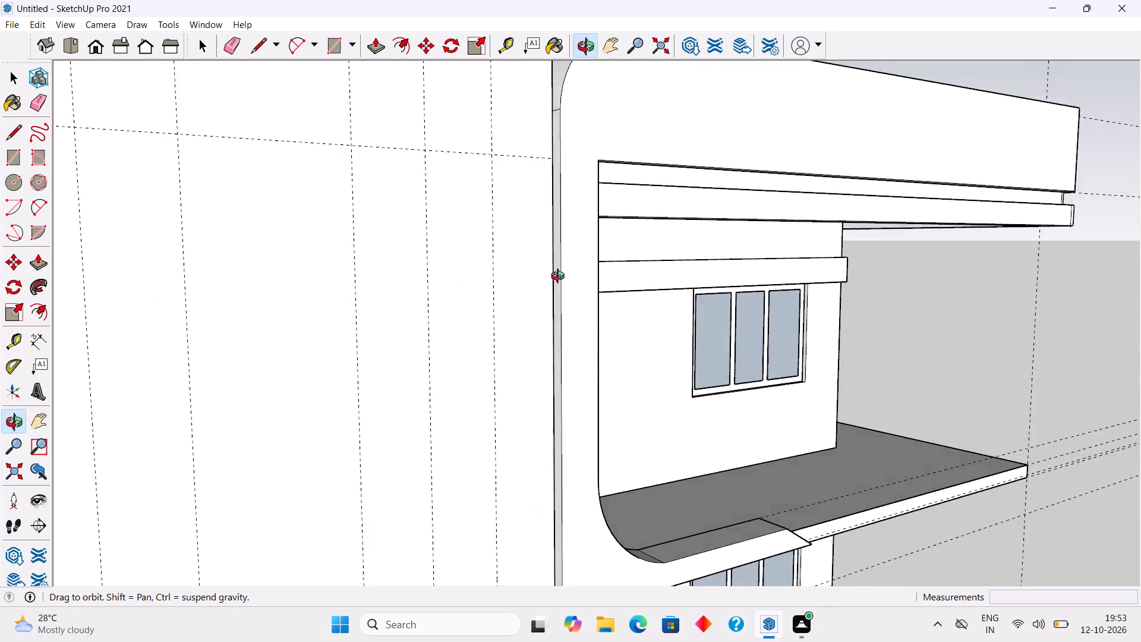
middle_click_drag(560, 278, 566, 288)
scroll(567, 288, "down", 3)
middle_click_drag(509, 187, 616, 287)
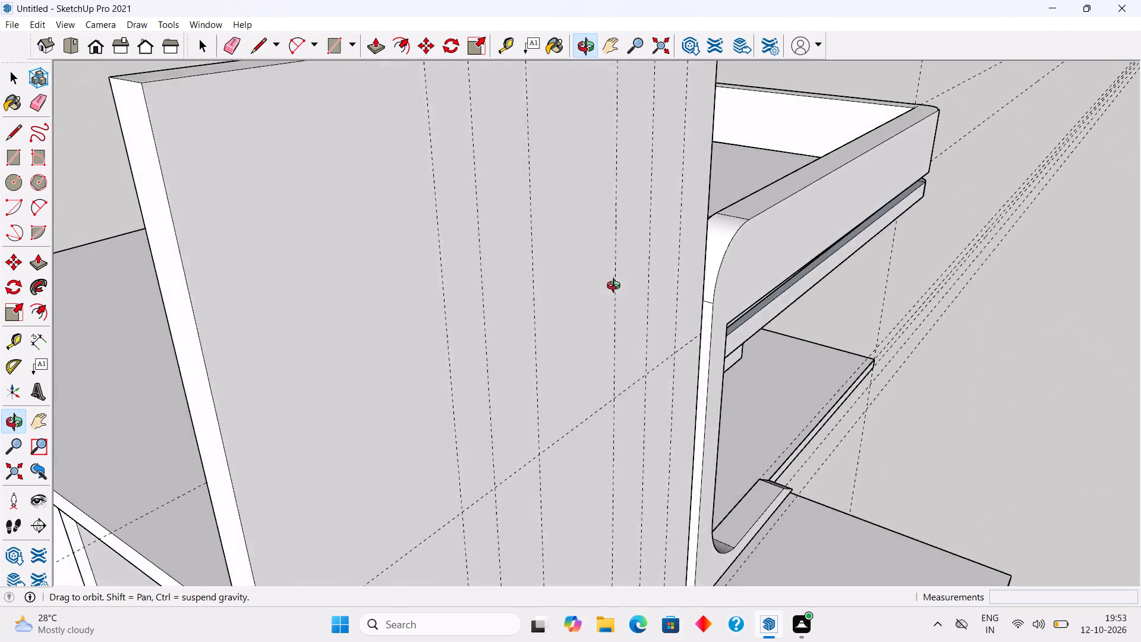
middle_click_drag(616, 287, 459, 263)
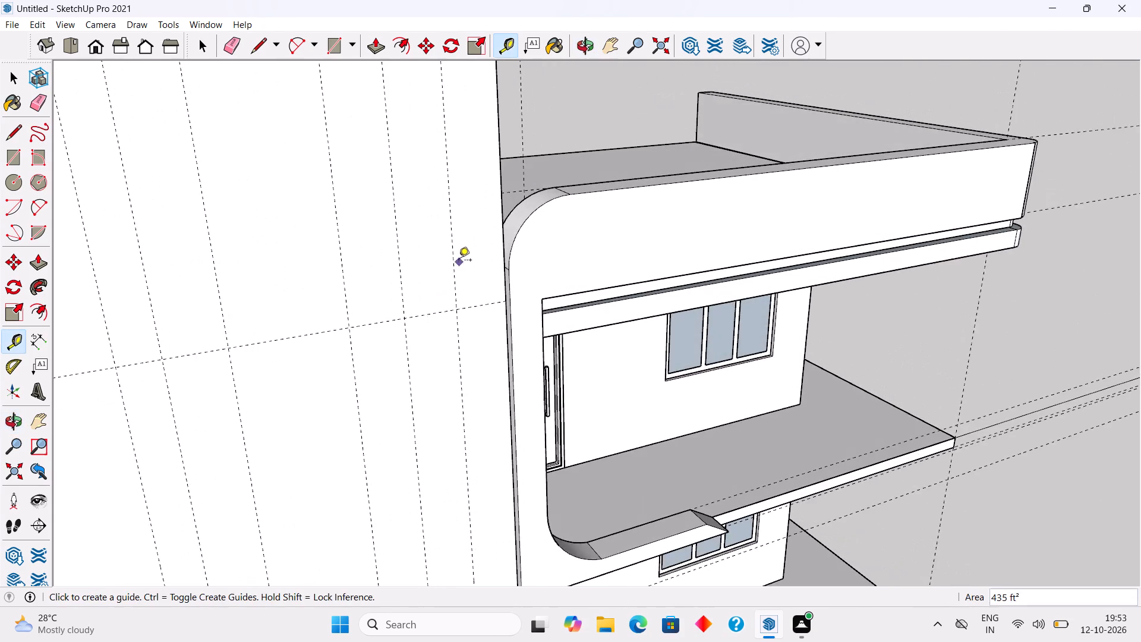
scroll(459, 262, "down", 7)
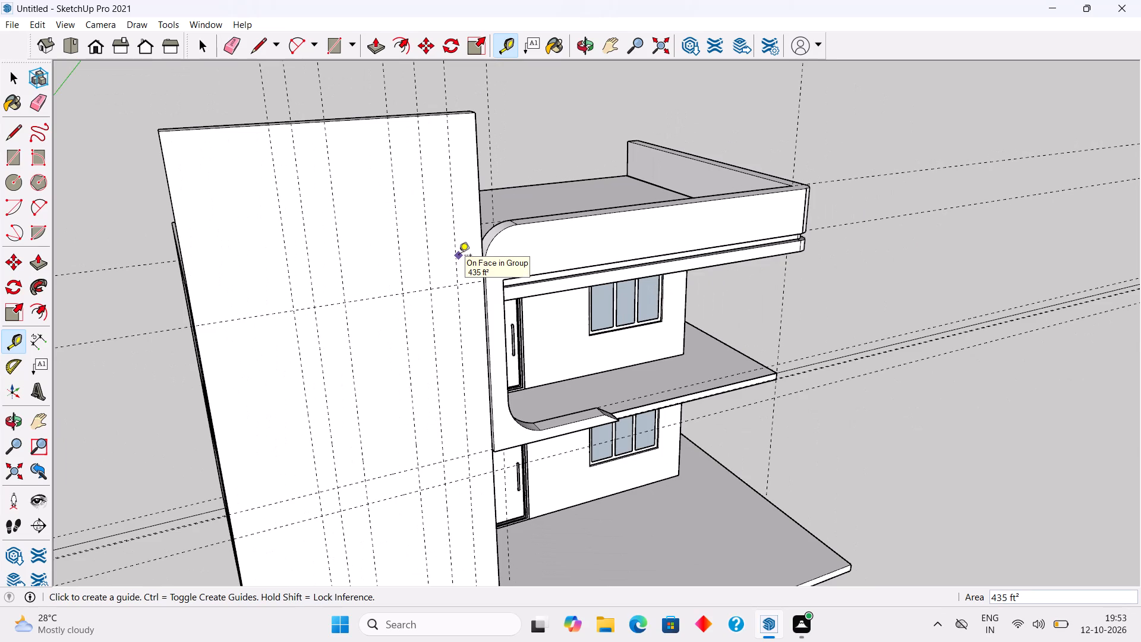
scroll(459, 256, "down", 1)
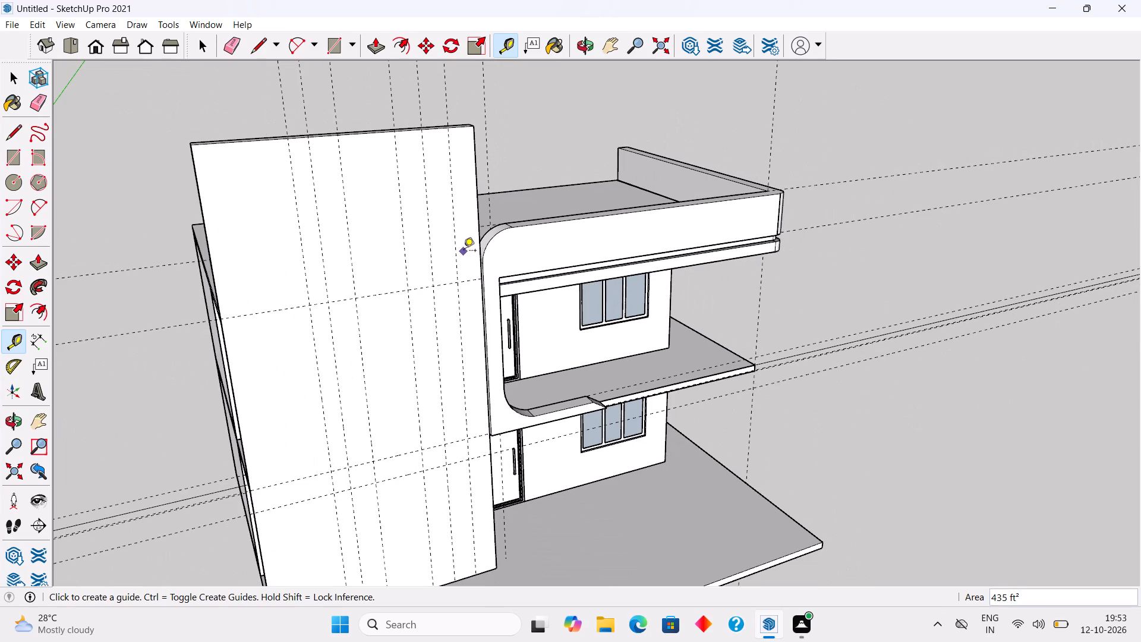
left_click(394, 291)
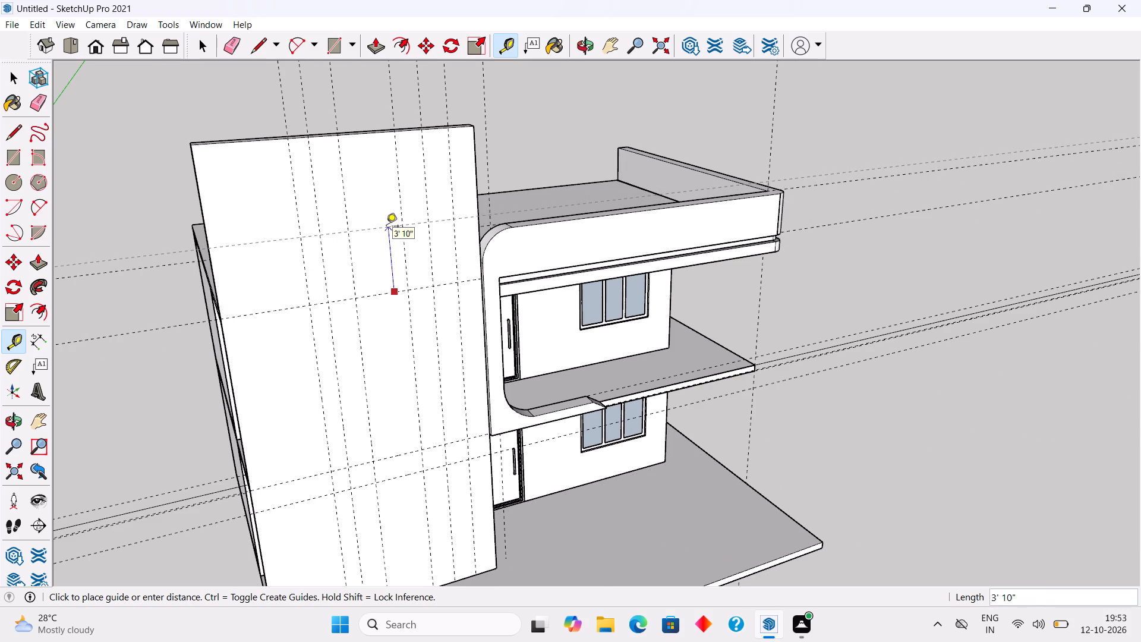
type("6'")
key("Return")
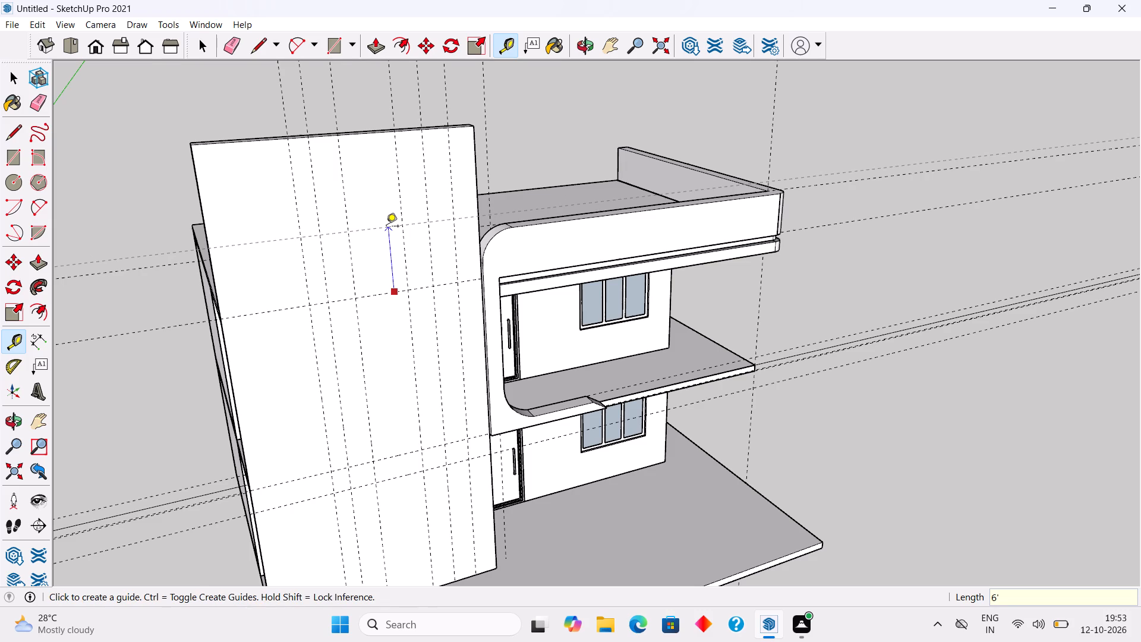
Place another horizontal guide 1' above the uppermost horizontal guide on the tower wall.
middle_click_drag(361, 221, 266, 185)
scroll(266, 185, "down", 2)
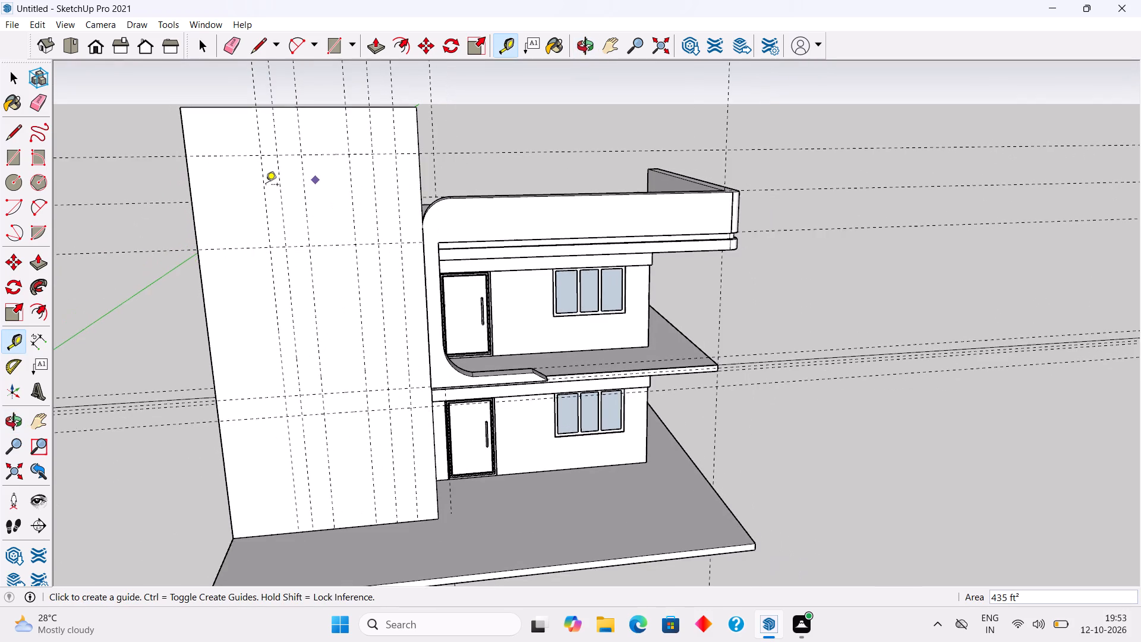
scroll(326, 145, "up", 5)
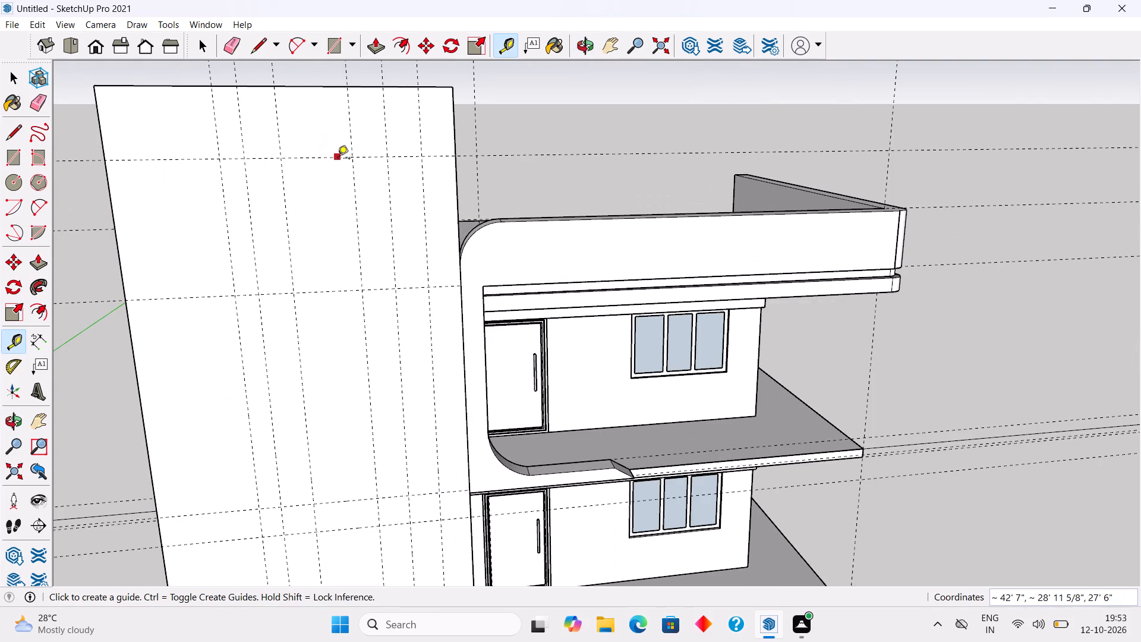
left_click(338, 159)
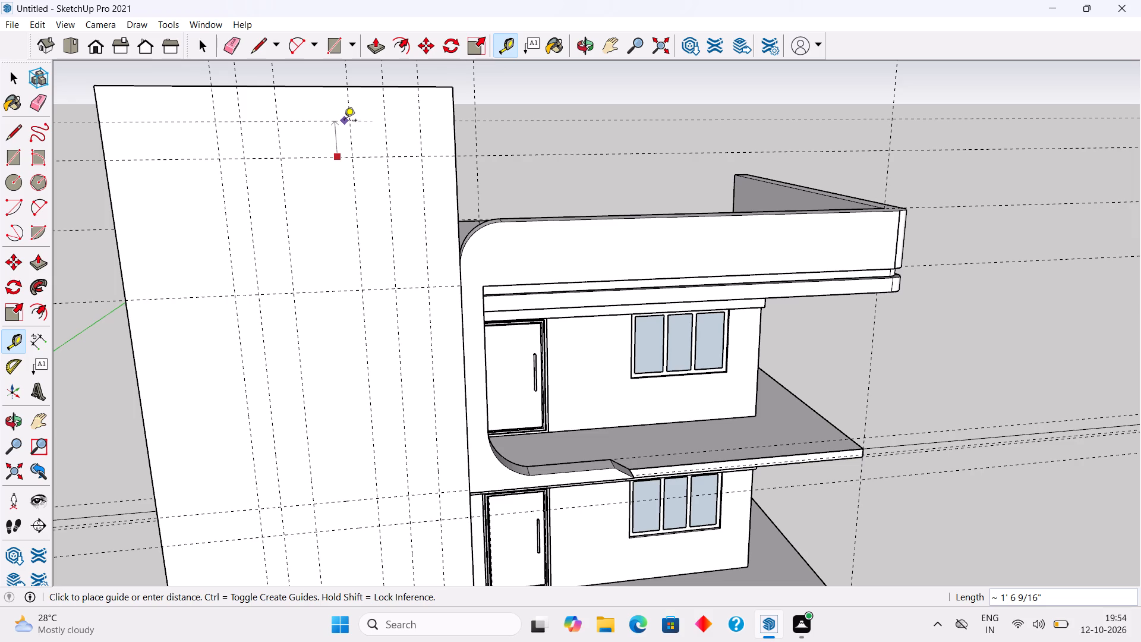
middle_click_drag(308, 207, 294, 211)
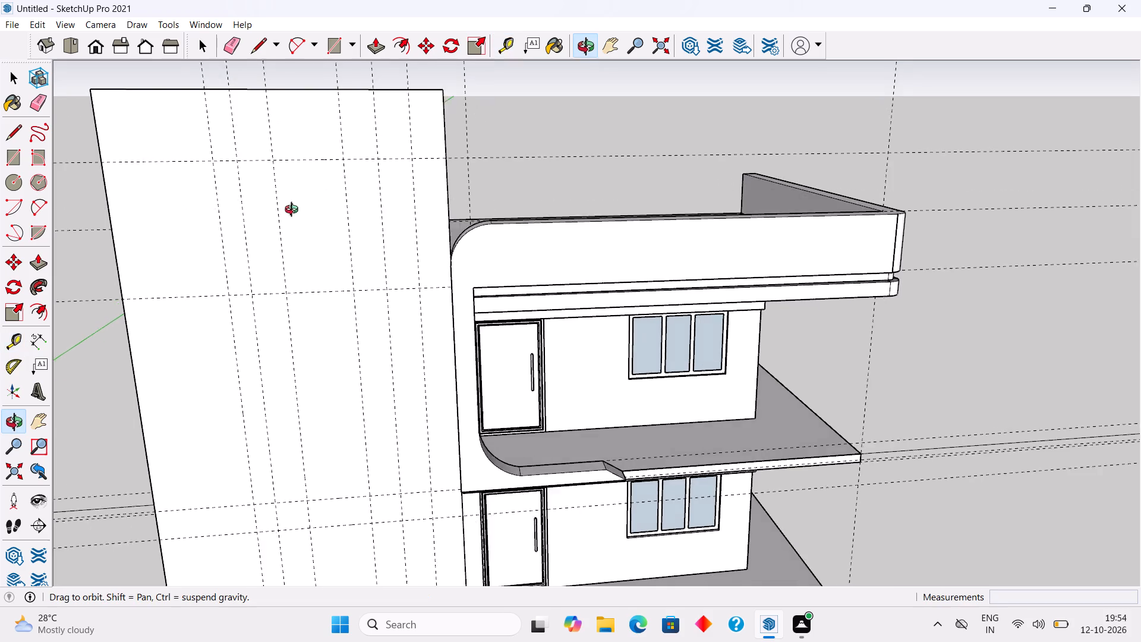
middle_click_drag(294, 211, 213, 195)
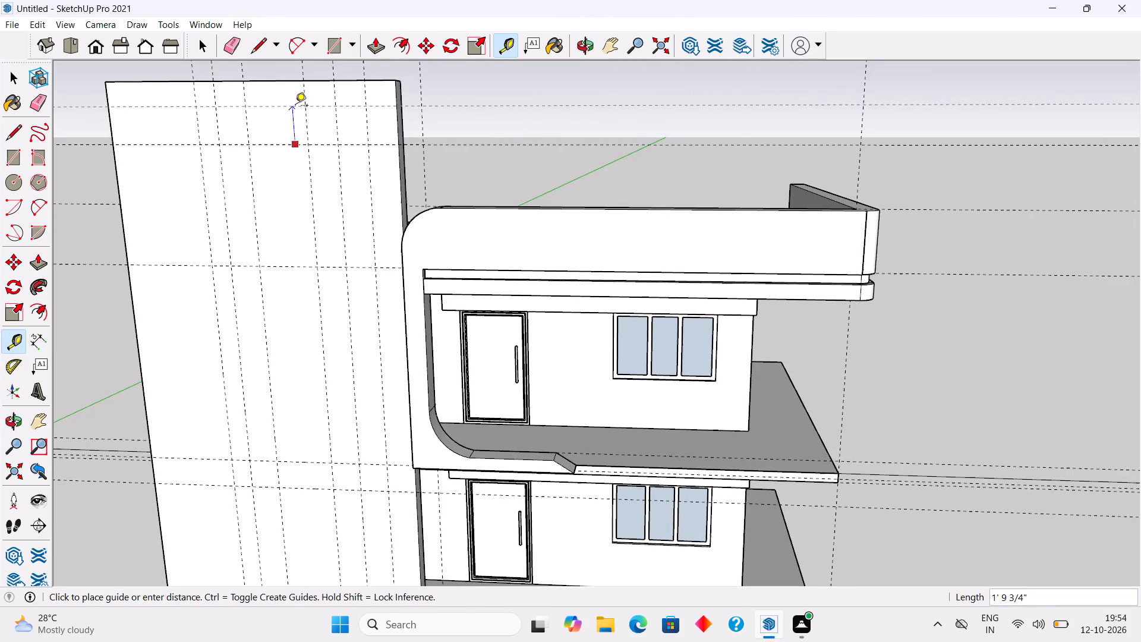
type("1'")
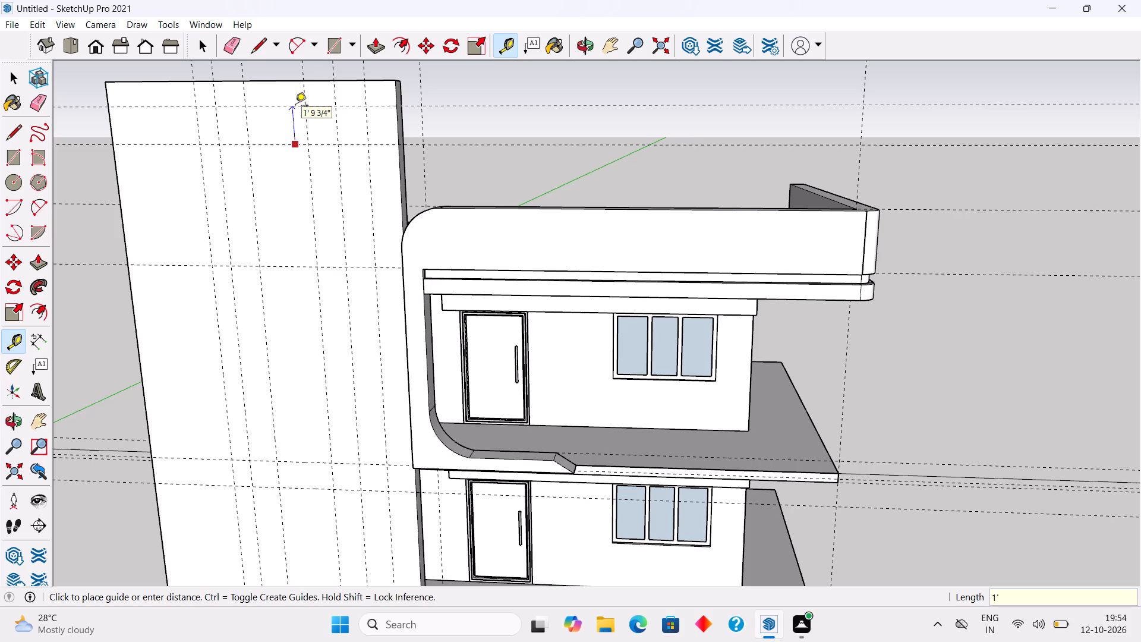
key("Return")
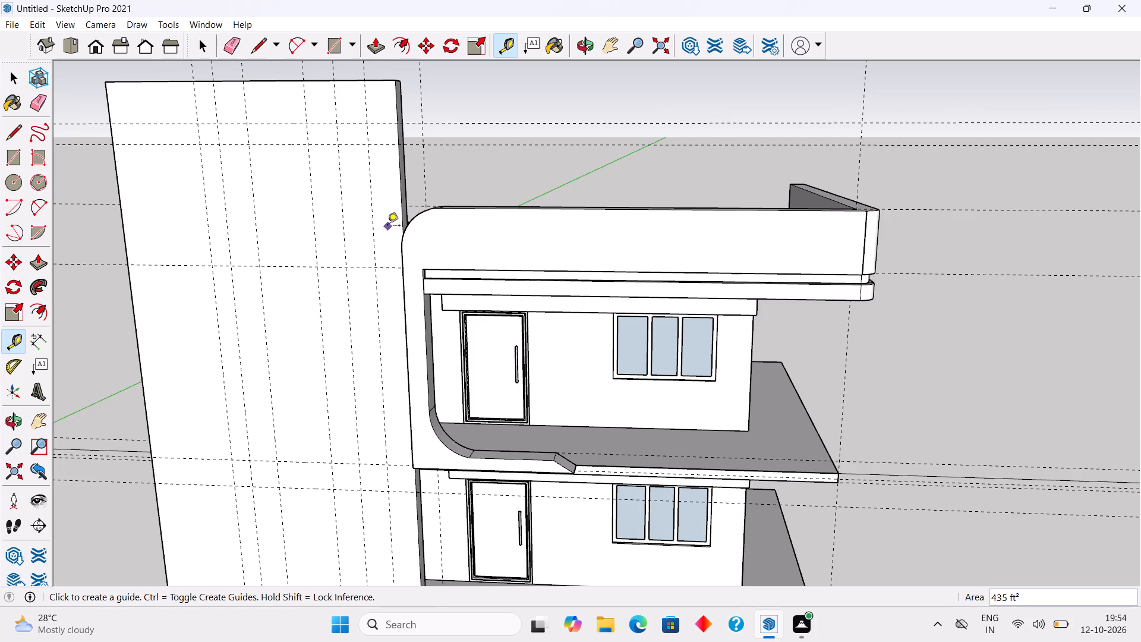
Place a vertical guide 8' out from the tower wall's side edge, toward the upper-floor window.
scroll(387, 226, "down", 1)
scroll(427, 148, "up", 4)
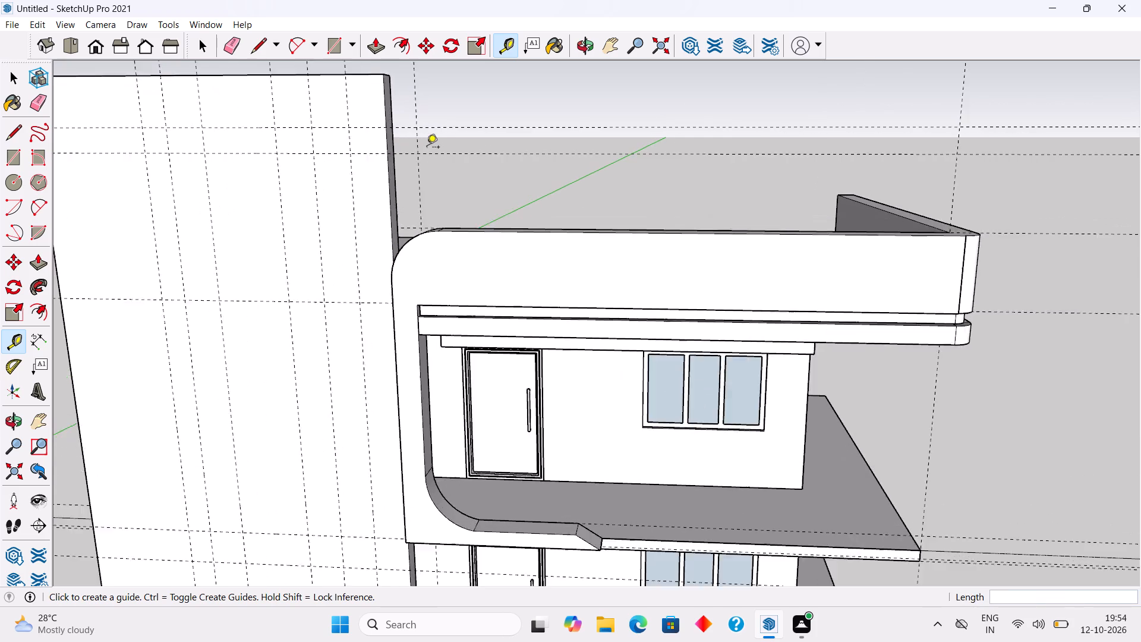
middle_click_drag(380, 139, 398, 141)
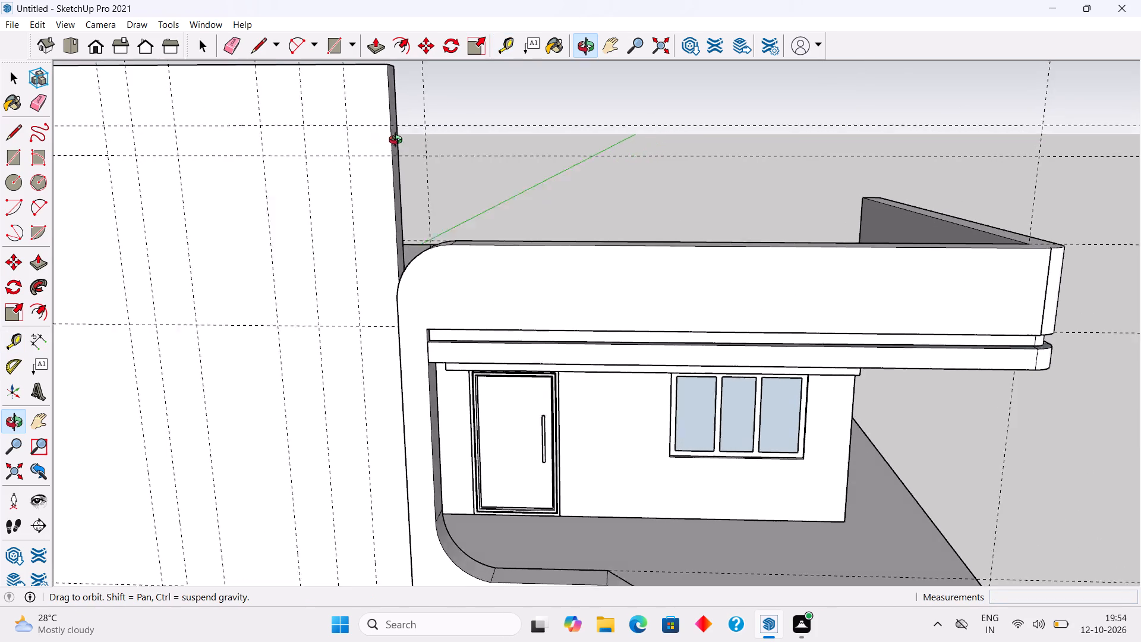
middle_click_drag(398, 141, 452, 155)
left_click(453, 160)
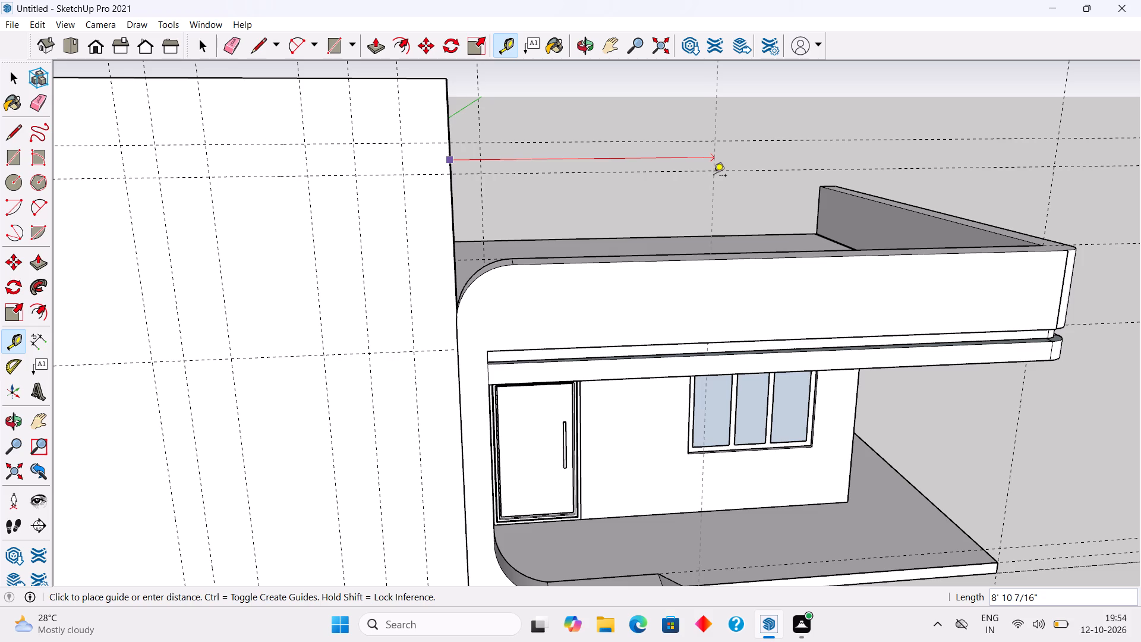
type("8'")
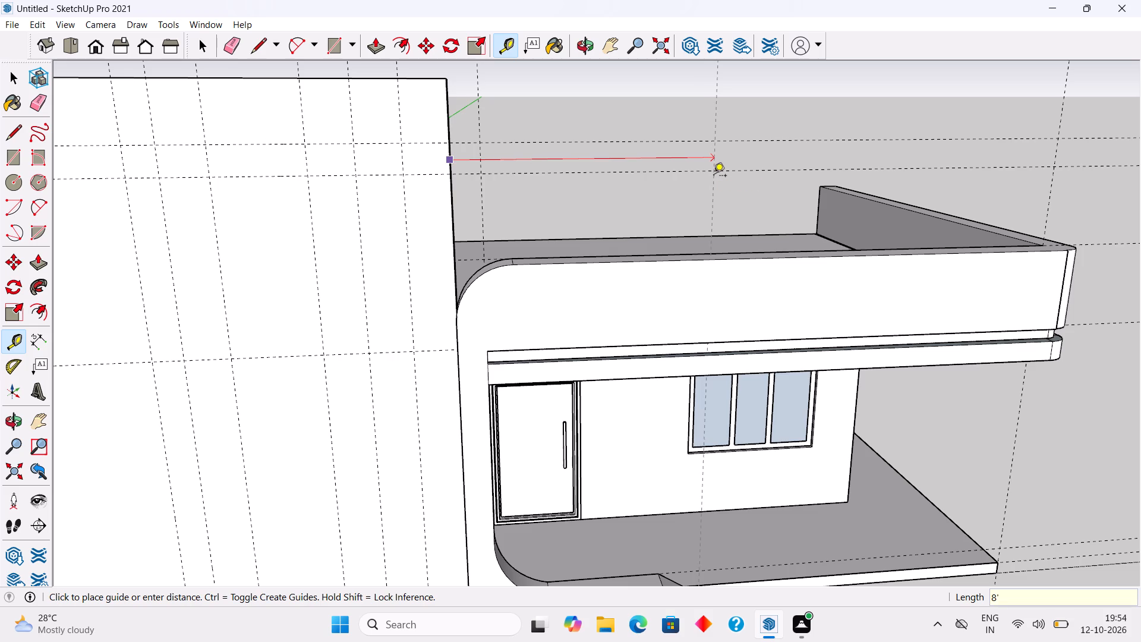
key("Return")
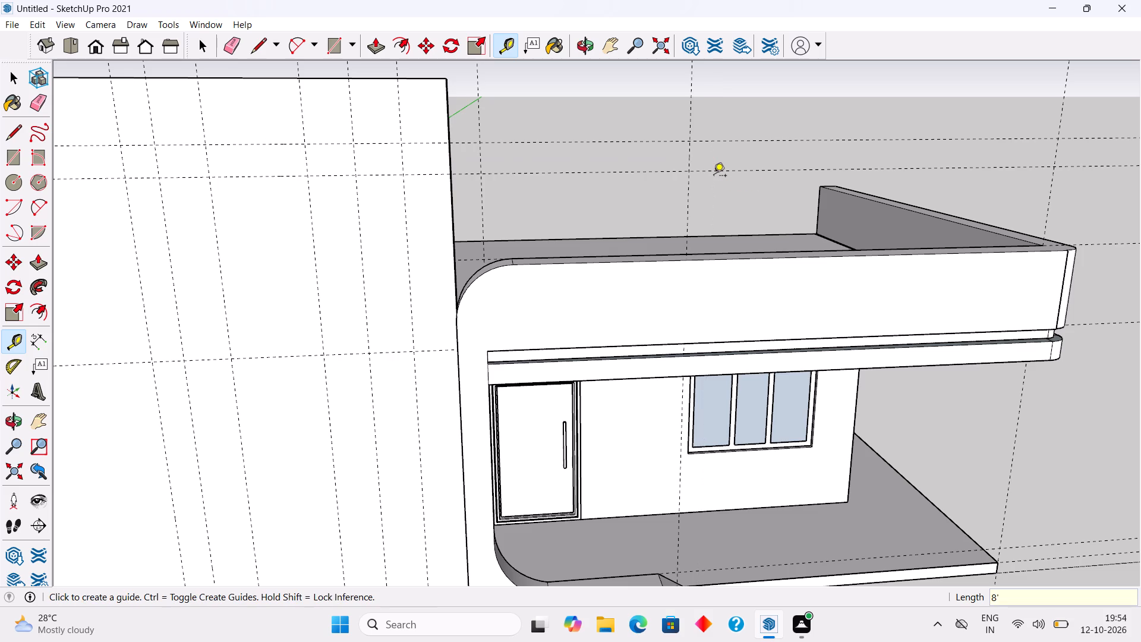
Draw a rectangle about 18' by 19' from the topmost and outermost tower guides to the 8' vertical guide, just below the curved frame.
scroll(714, 177, "down", 3)
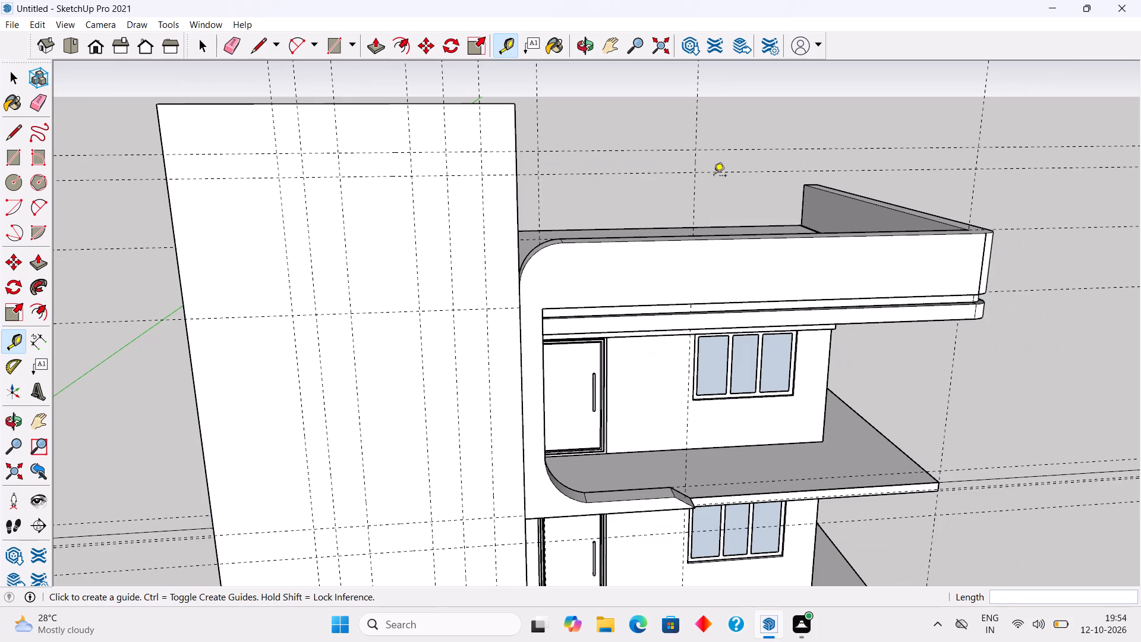
key("space")
scroll(713, 162, "down", 3)
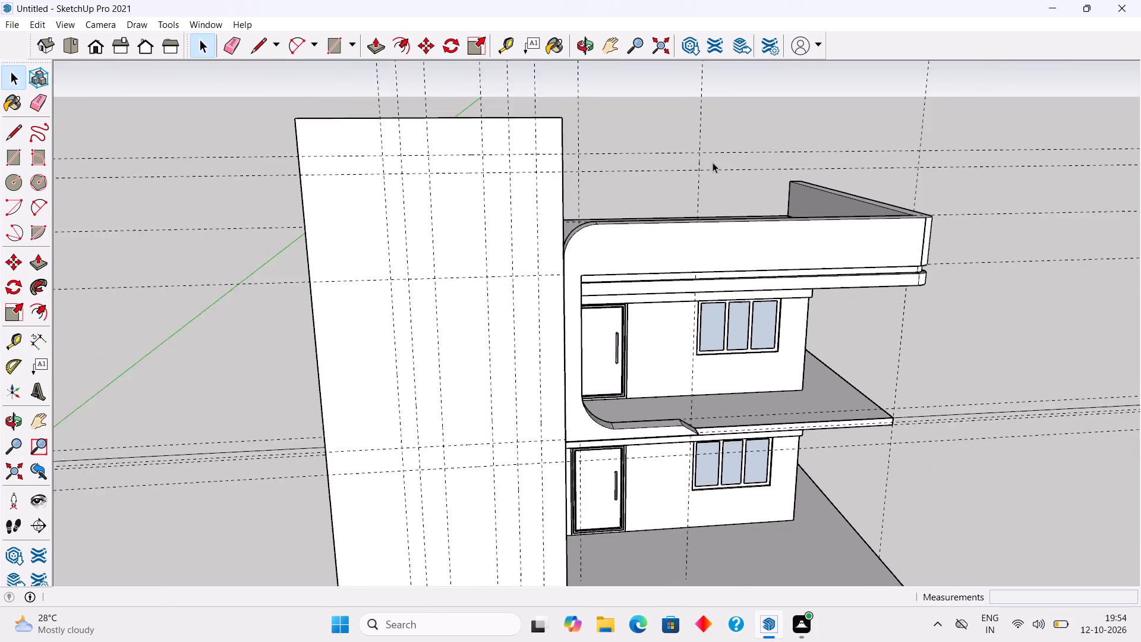
scroll(713, 162, "down", 2)
key("r")
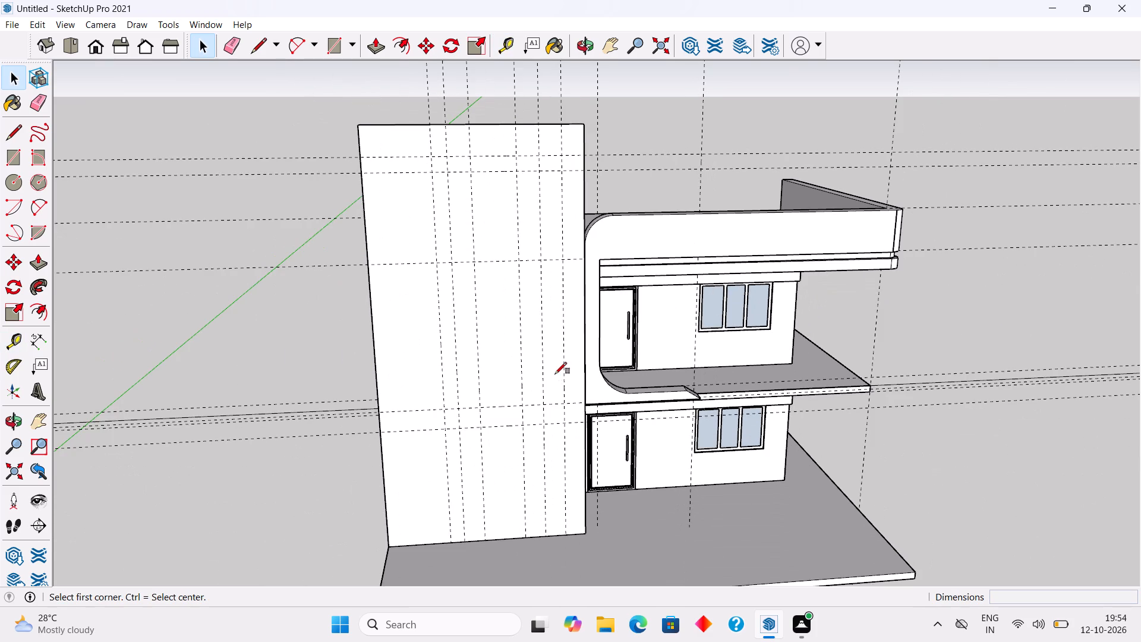
left_click(430, 156)
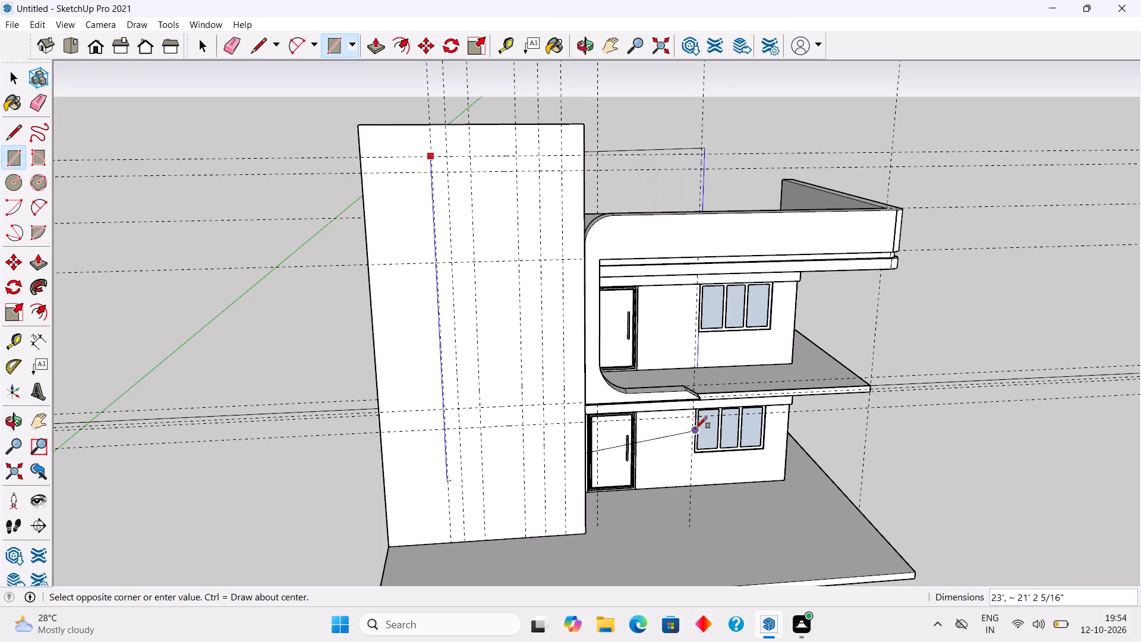
left_click(695, 417)
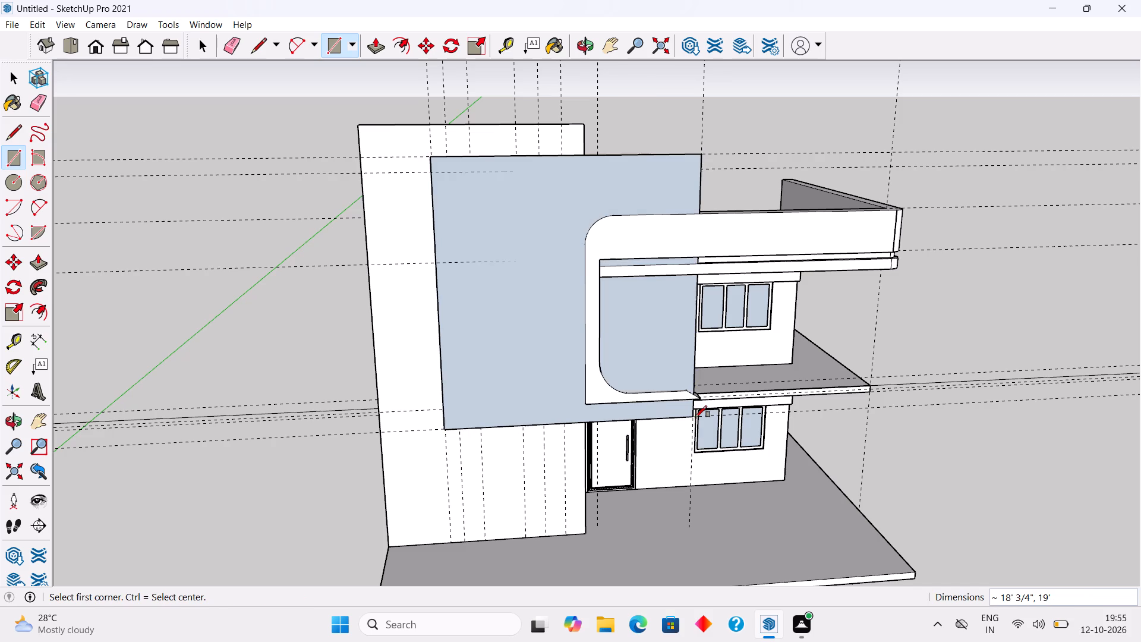
key("space")
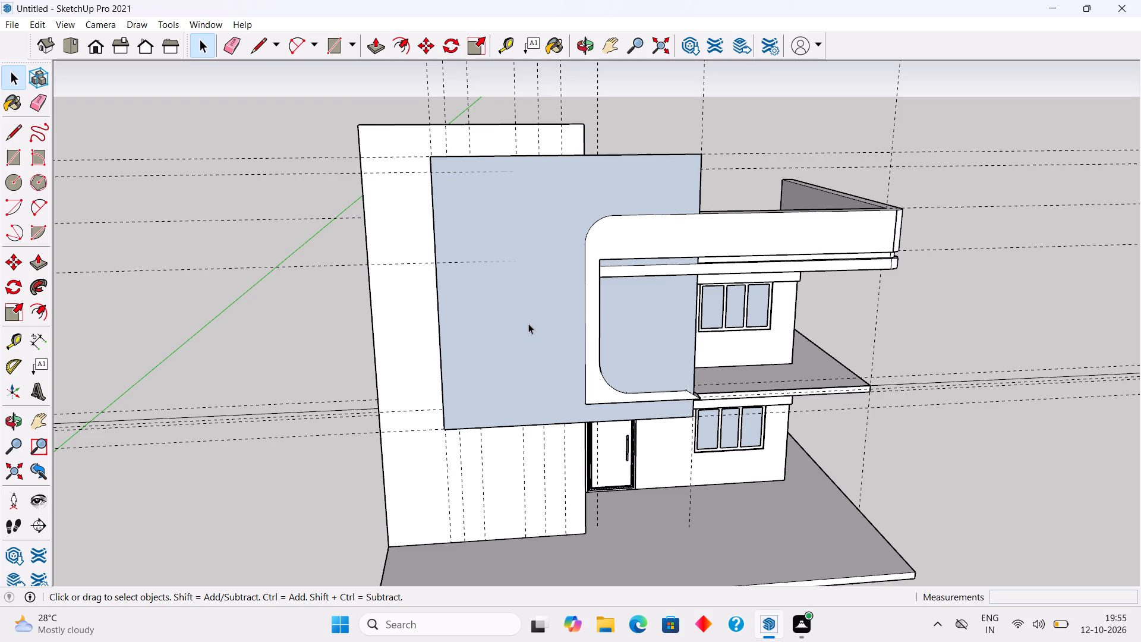
Offset the new rectangle's outline 1' inward.
key("f")
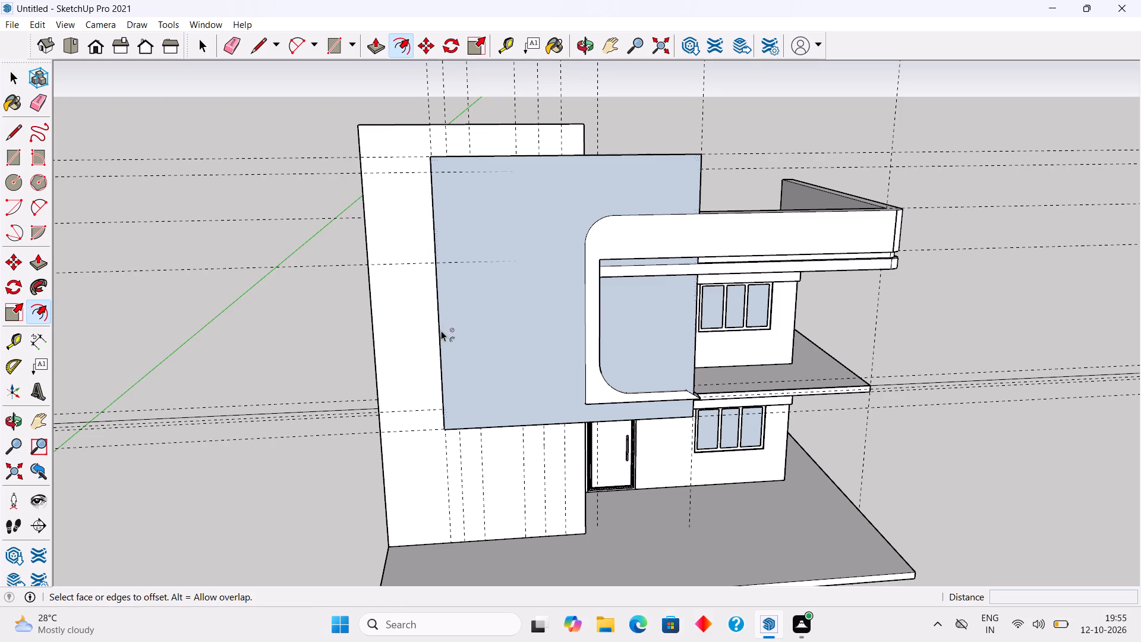
left_click(456, 316)
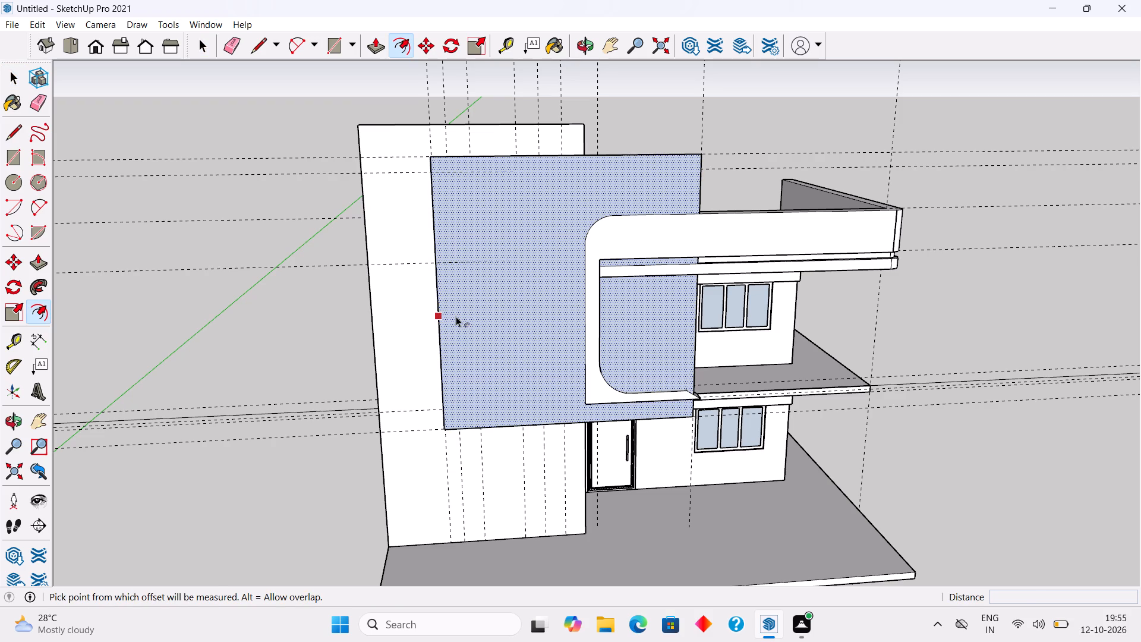
type("1'")
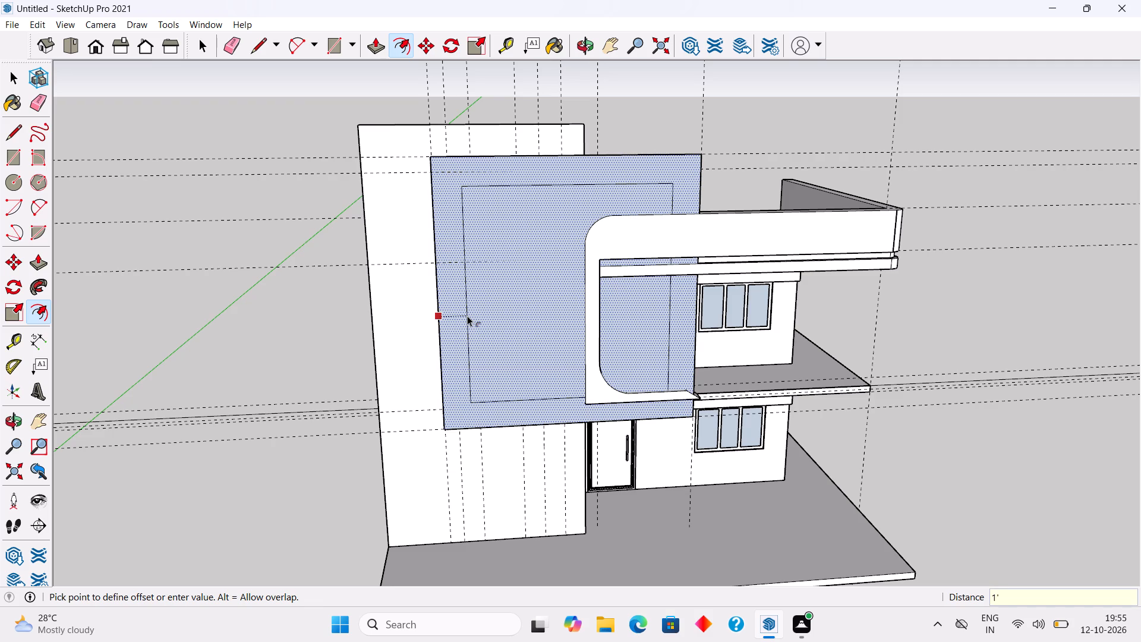
key("Return")
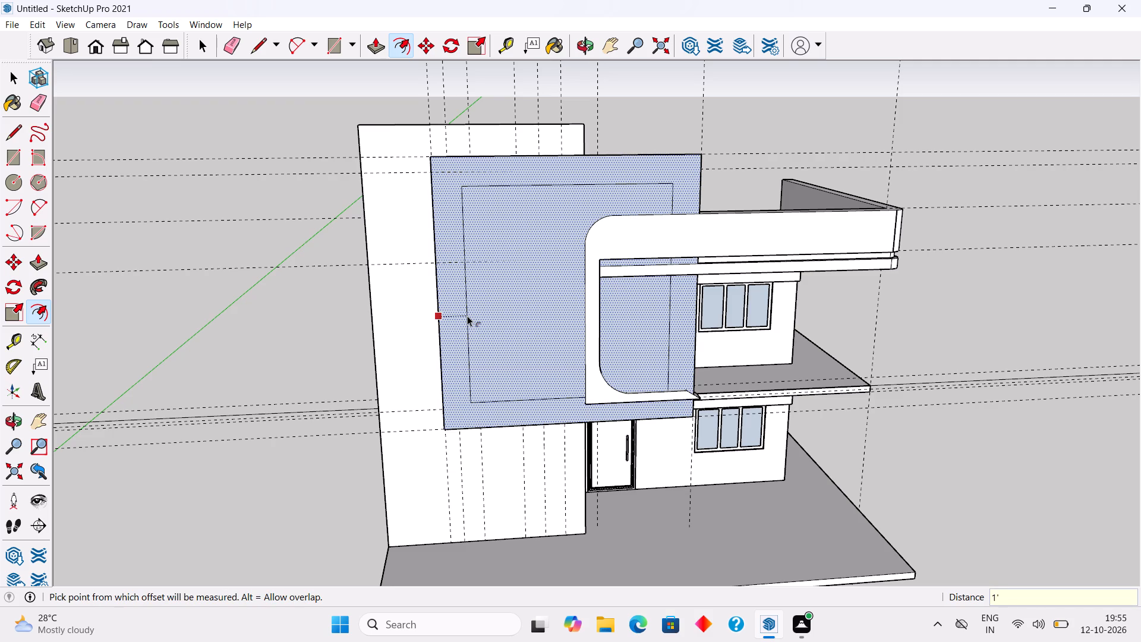
Round the two upper corners of the inner offset rectangle with tangent arcs.
key("a")
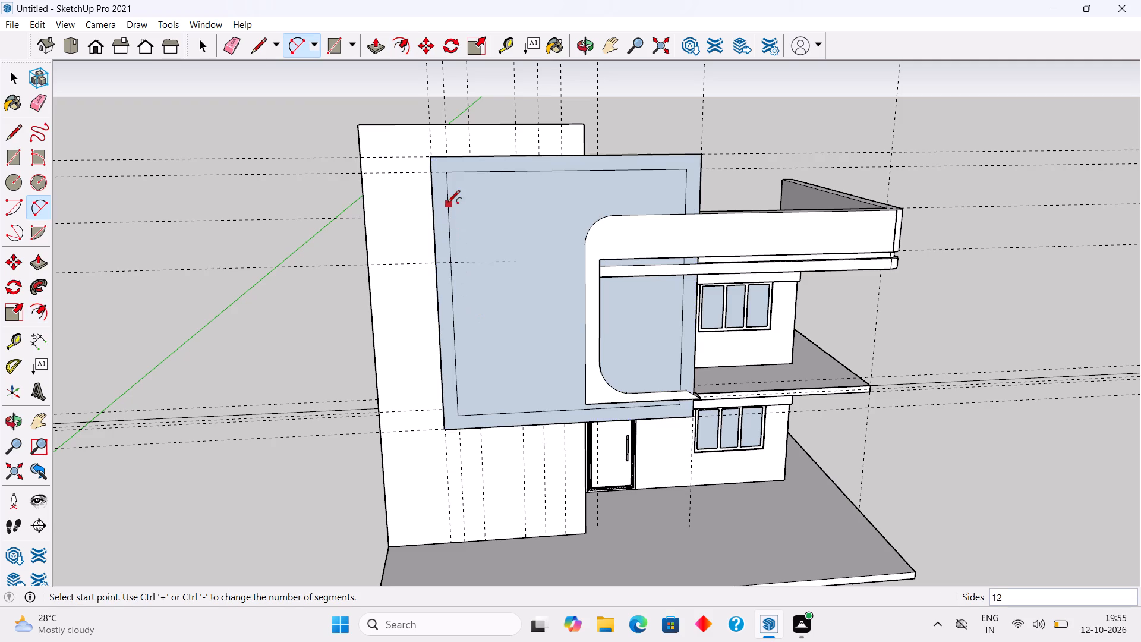
left_click(449, 195)
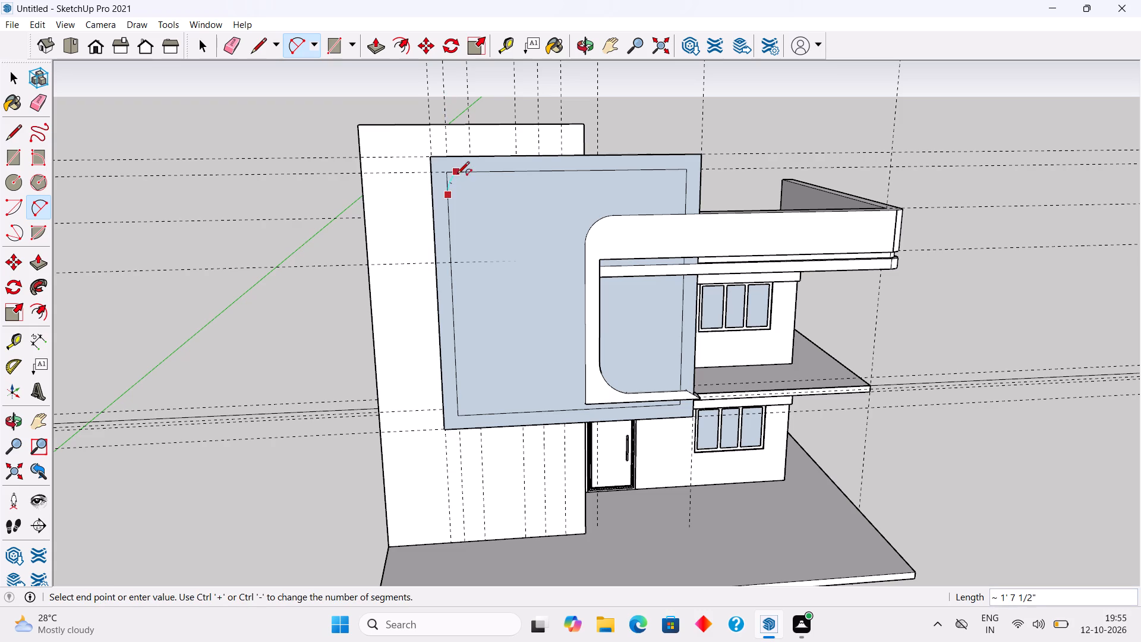
double_click(467, 175)
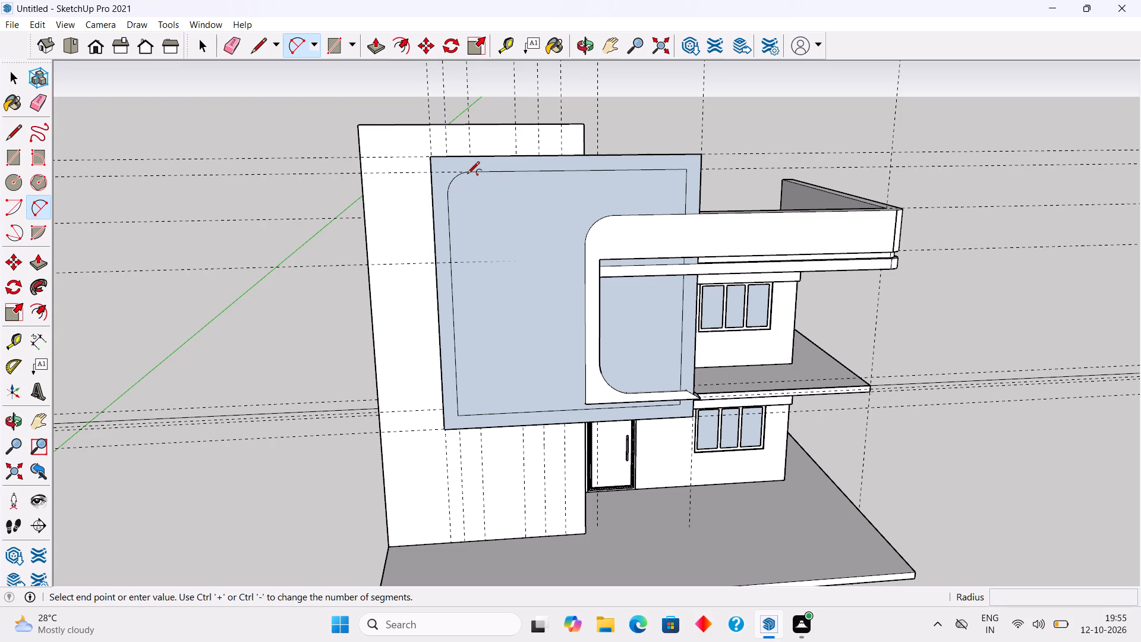
left_click(673, 173)
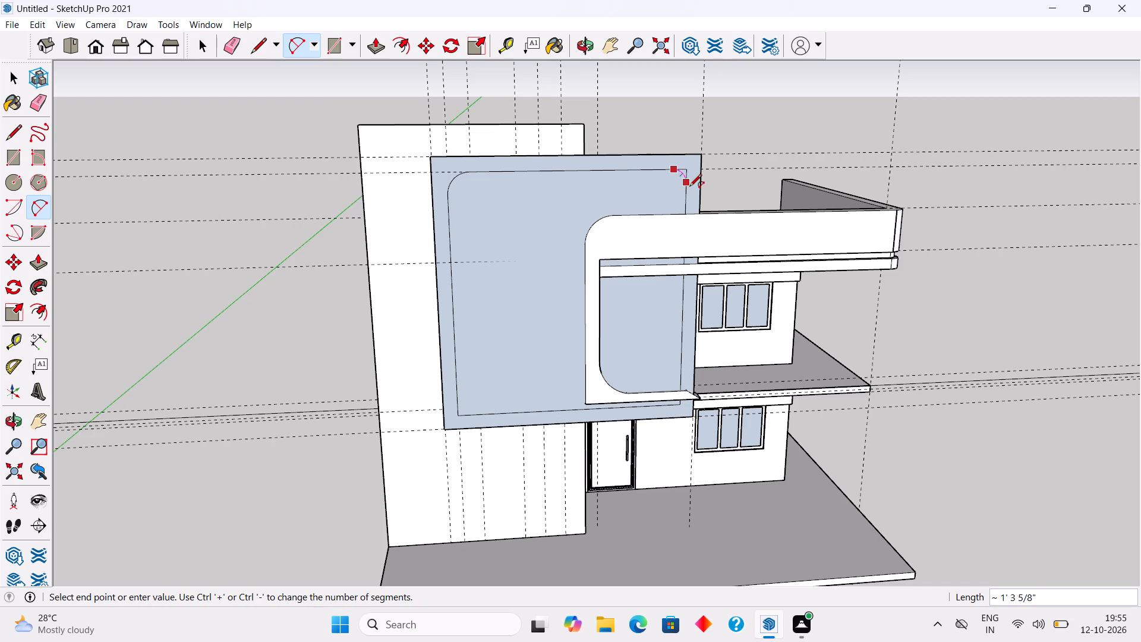
left_click(689, 187)
left_click(689, 187)
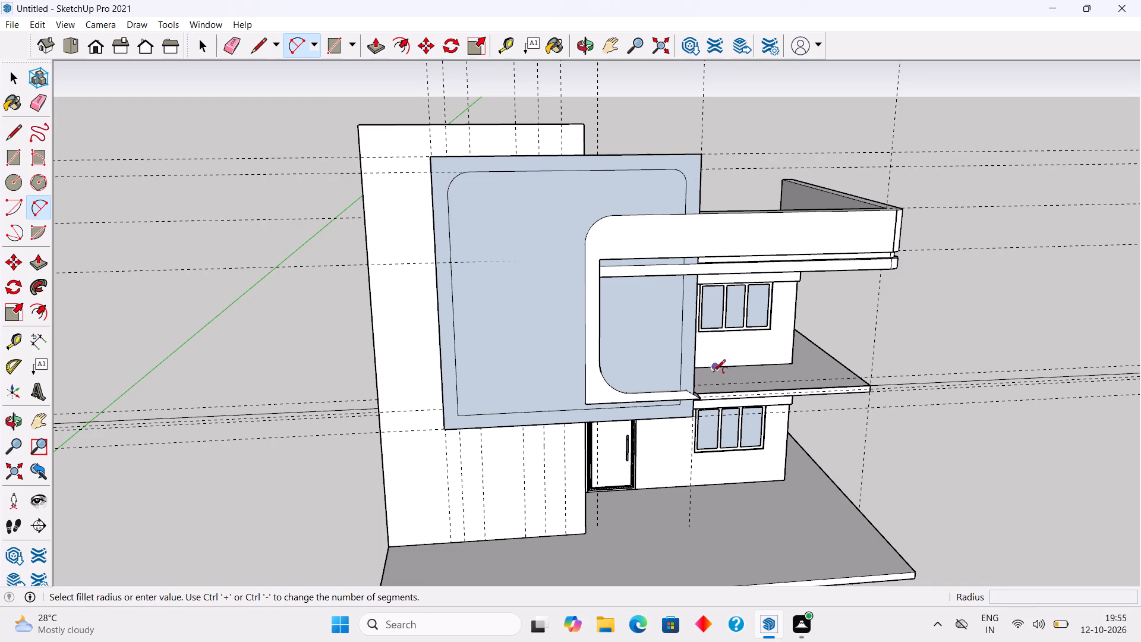
middle_click_drag(696, 210, 691, 269)
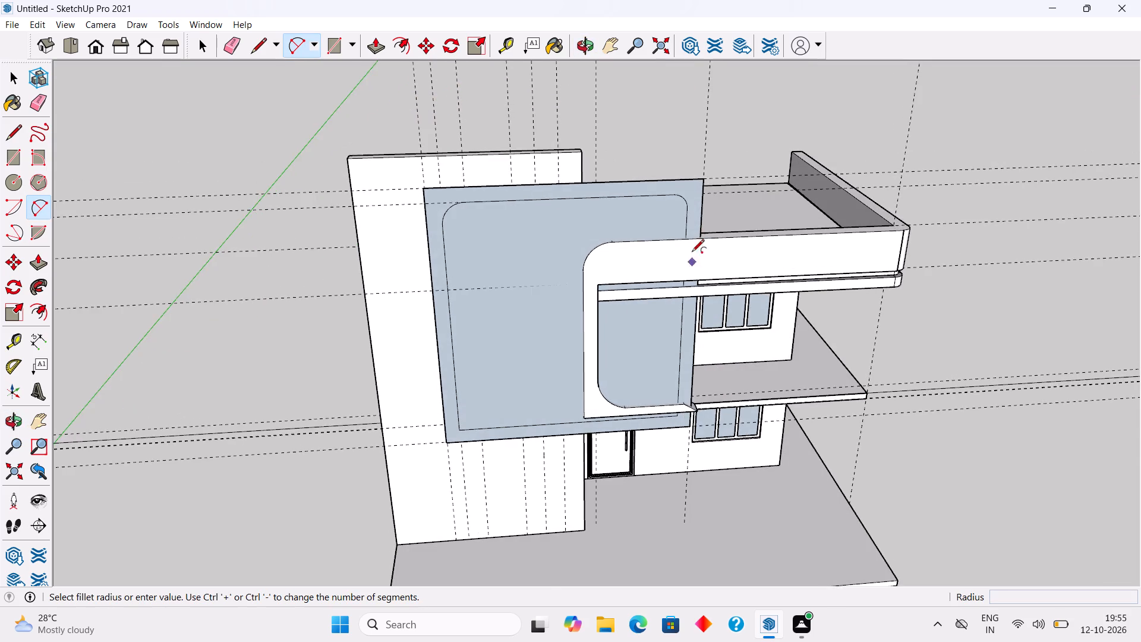
Draw a 1' line across the frame band, from the inner outline to the outer edge, where it meets the curved frame's top.
scroll(688, 234, "up", 9)
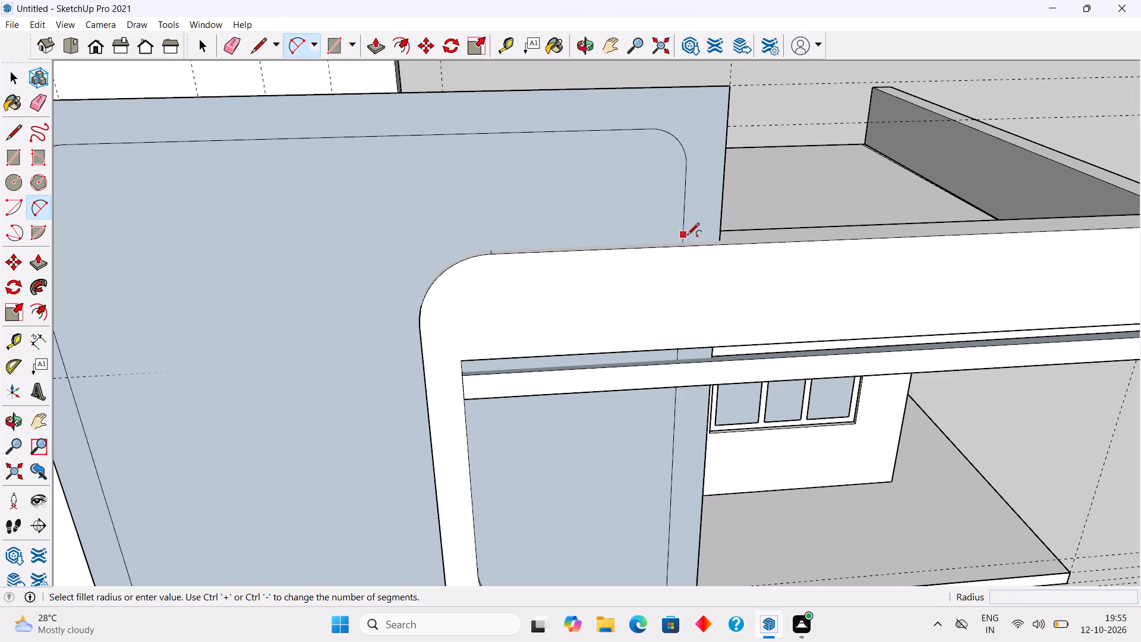
left_click(687, 236)
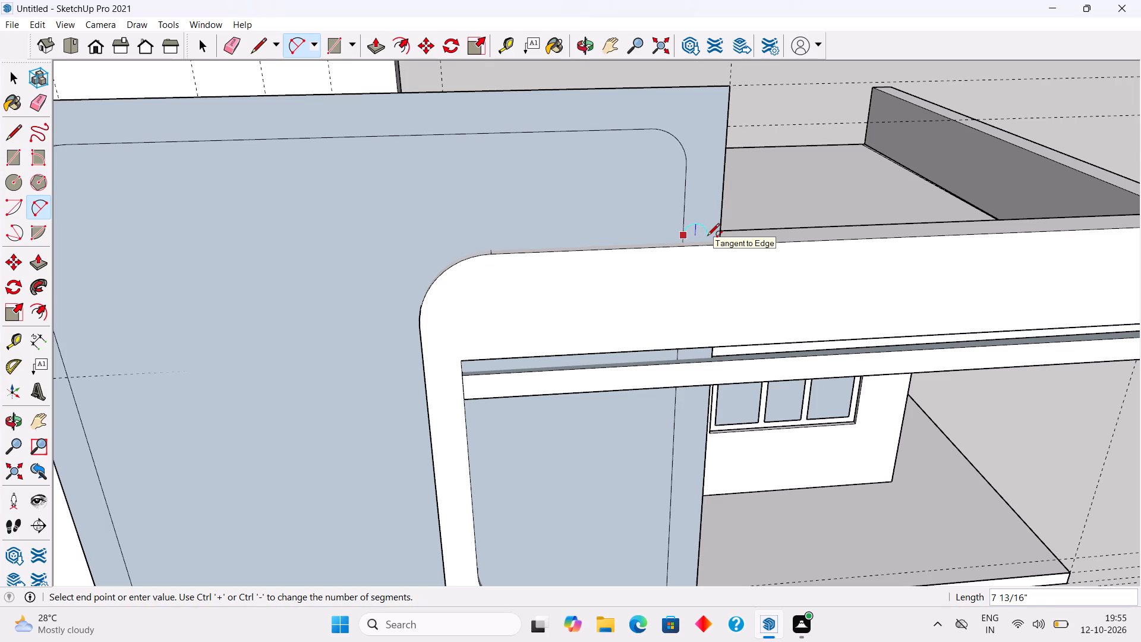
key("l")
left_click(683, 241)
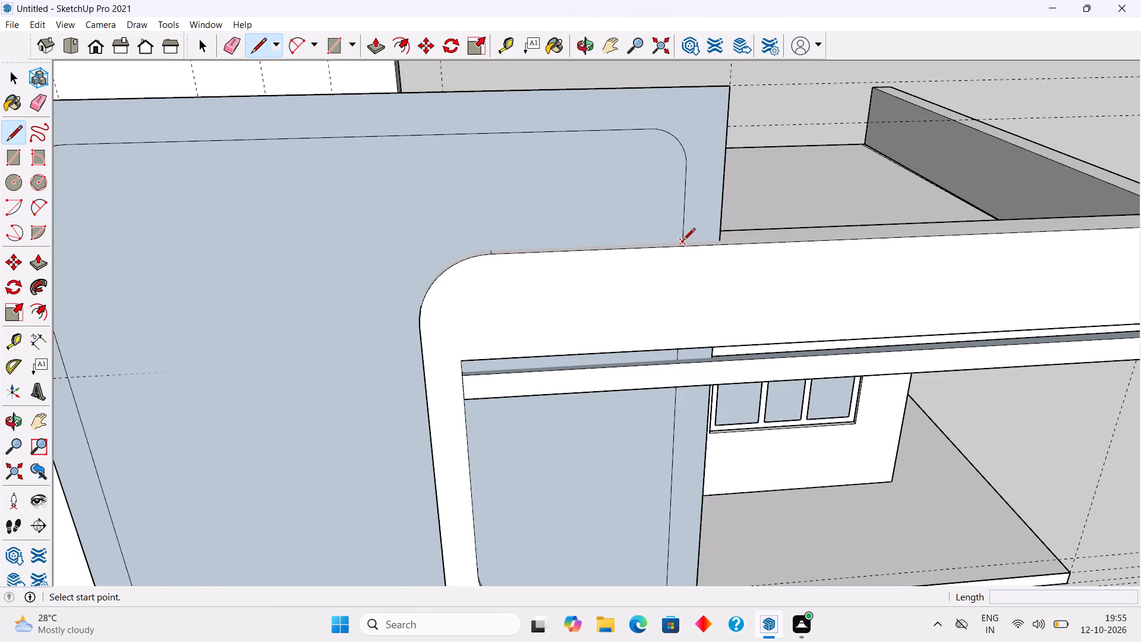
left_click(718, 244)
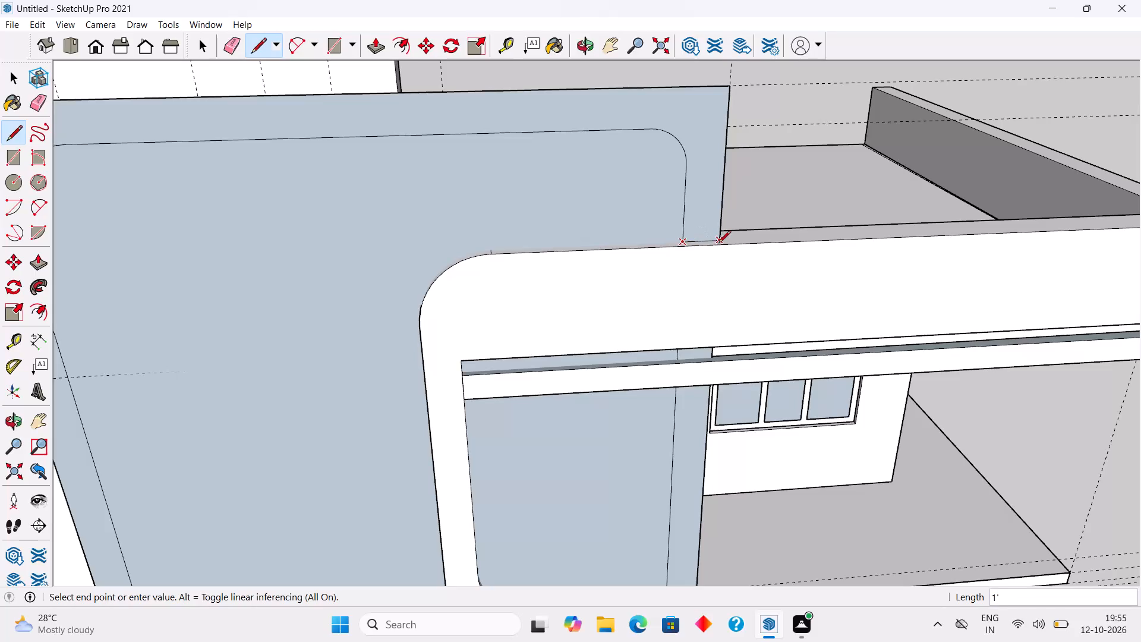
key("space")
scroll(718, 244, "down", 7)
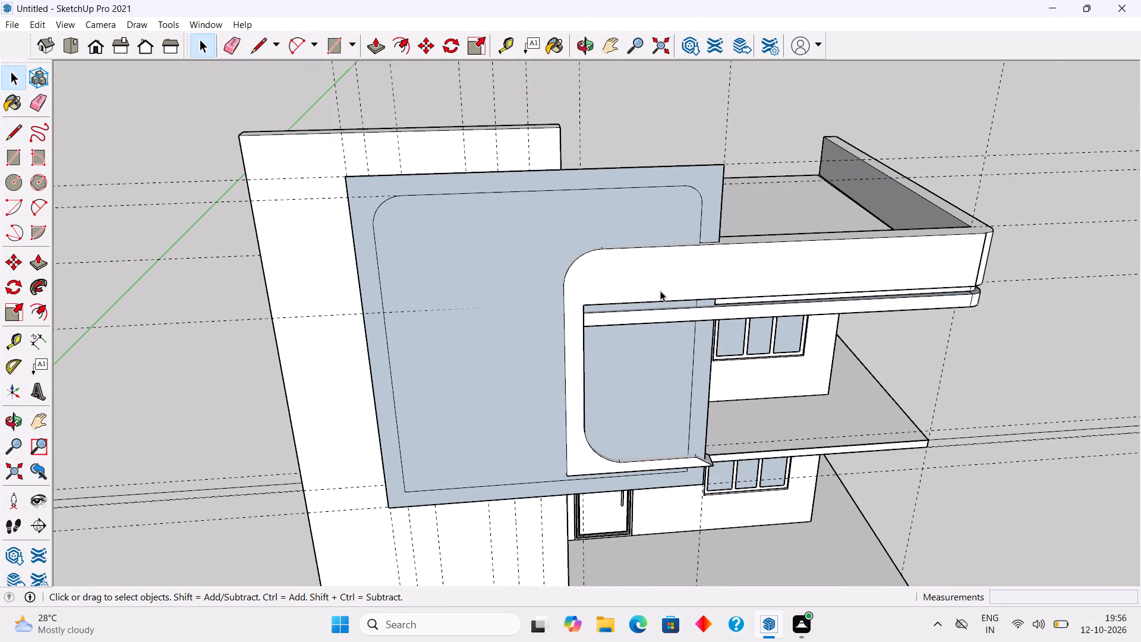
Draw a 1' vertical line from the inner outline's lower corner on the tower side down to the frame's bottom edge.
middle_click_drag(538, 316, 510, 212)
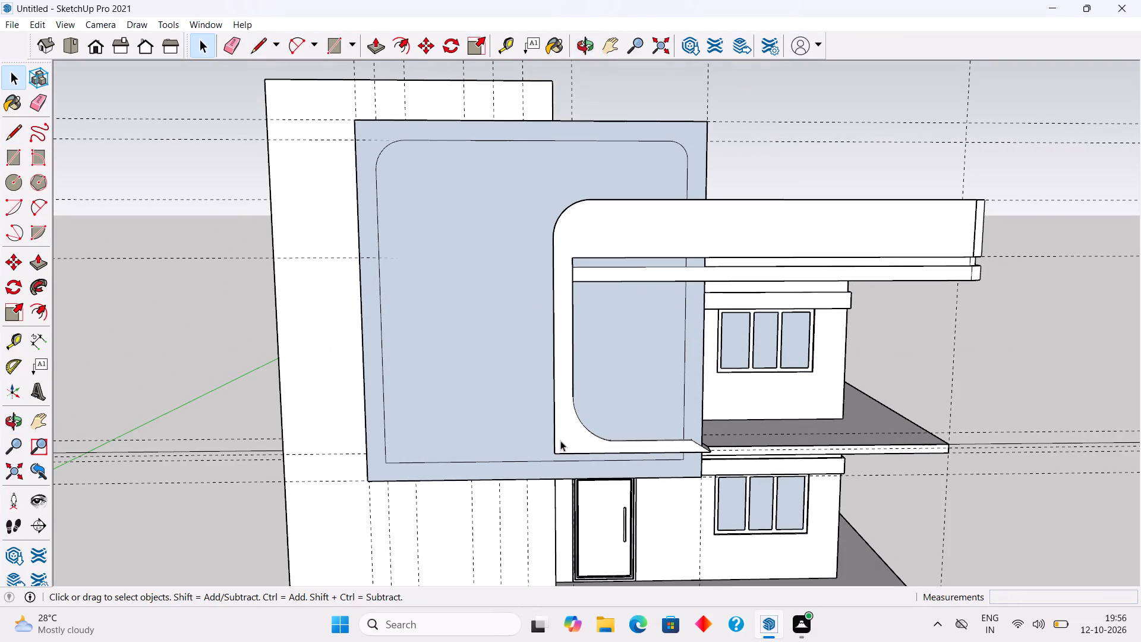
scroll(554, 498, "up", 6)
middle_click_drag(547, 456, 616, 433)
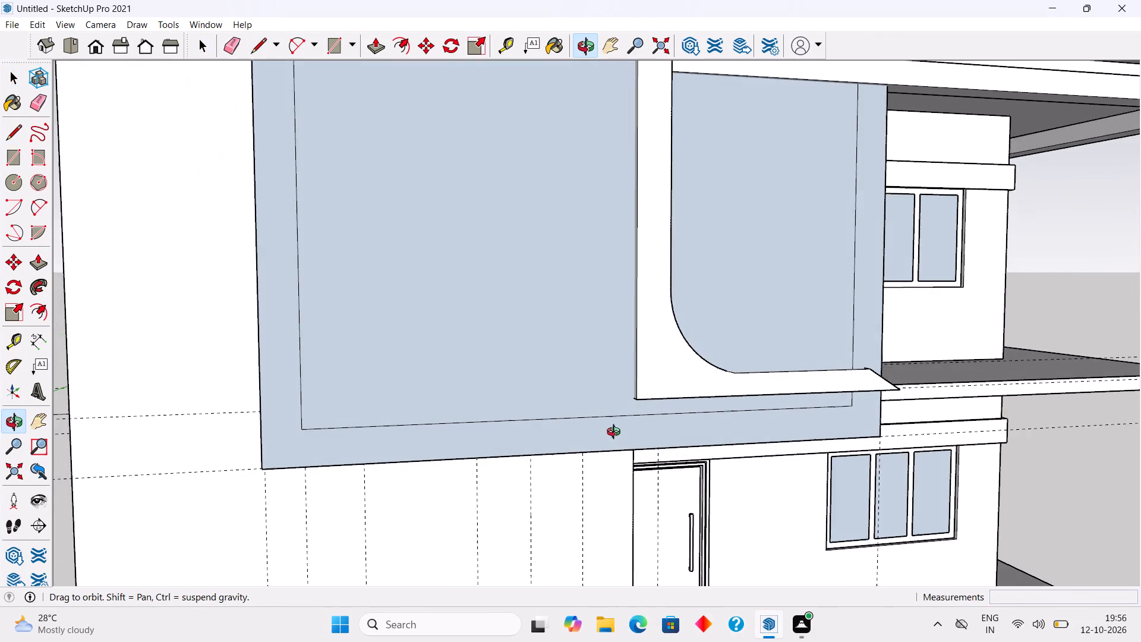
middle_click_drag(616, 433, 621, 433)
scroll(623, 433, "up", 1)
key("l")
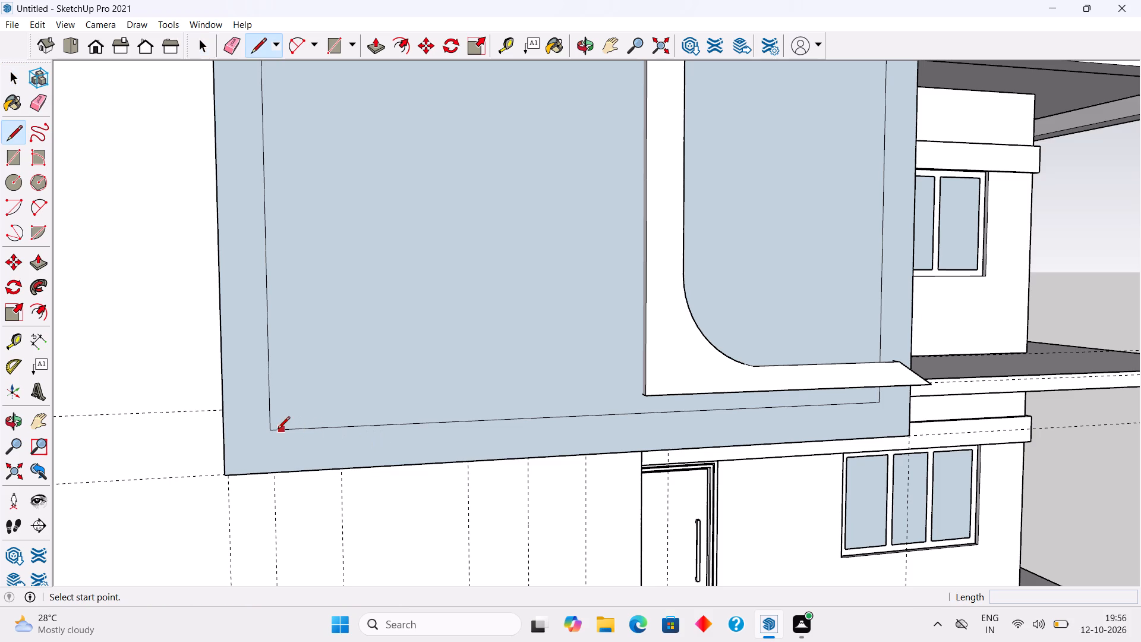
left_click(276, 430)
left_click(273, 473)
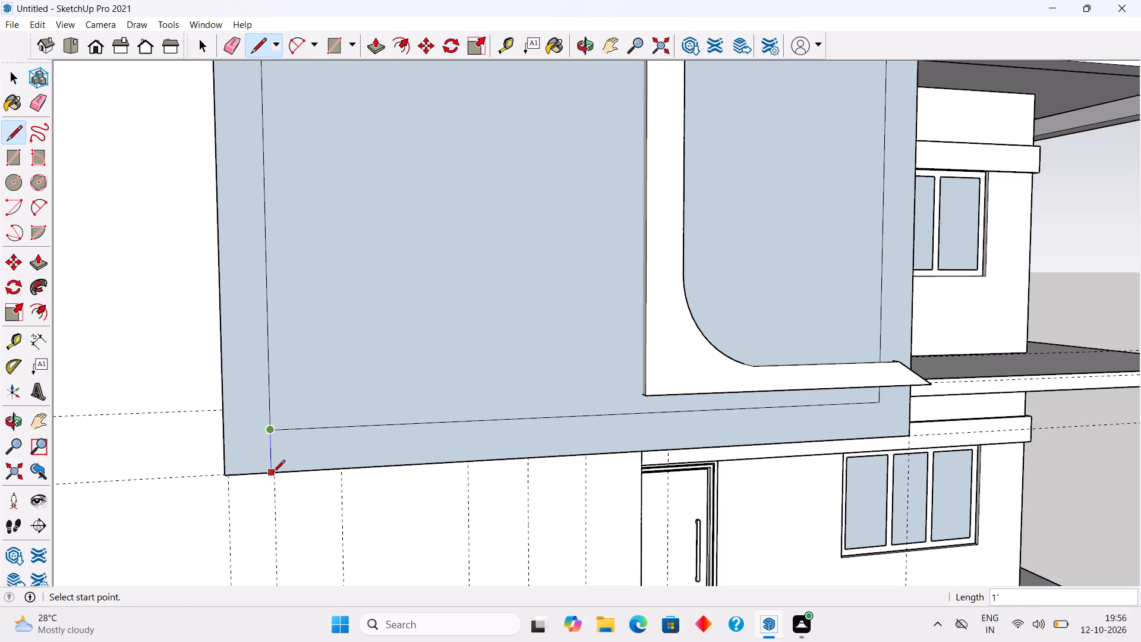
key("space")
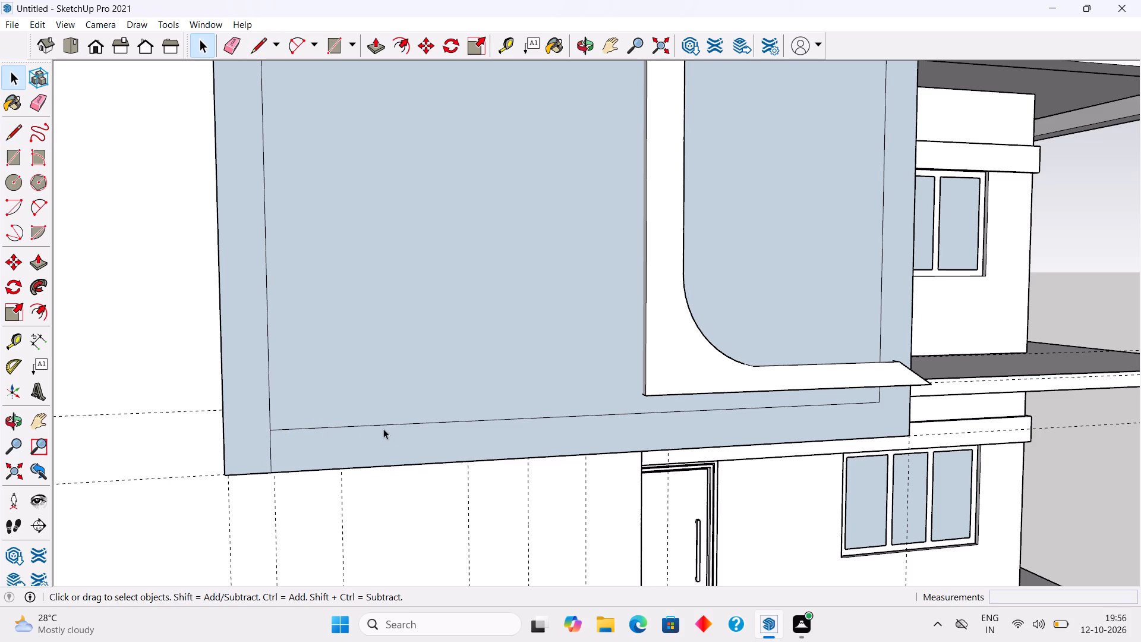
Delete the inner outline's bottom edge, its side edge behind the curved frame, and the face they enclosed.
left_click(397, 423)
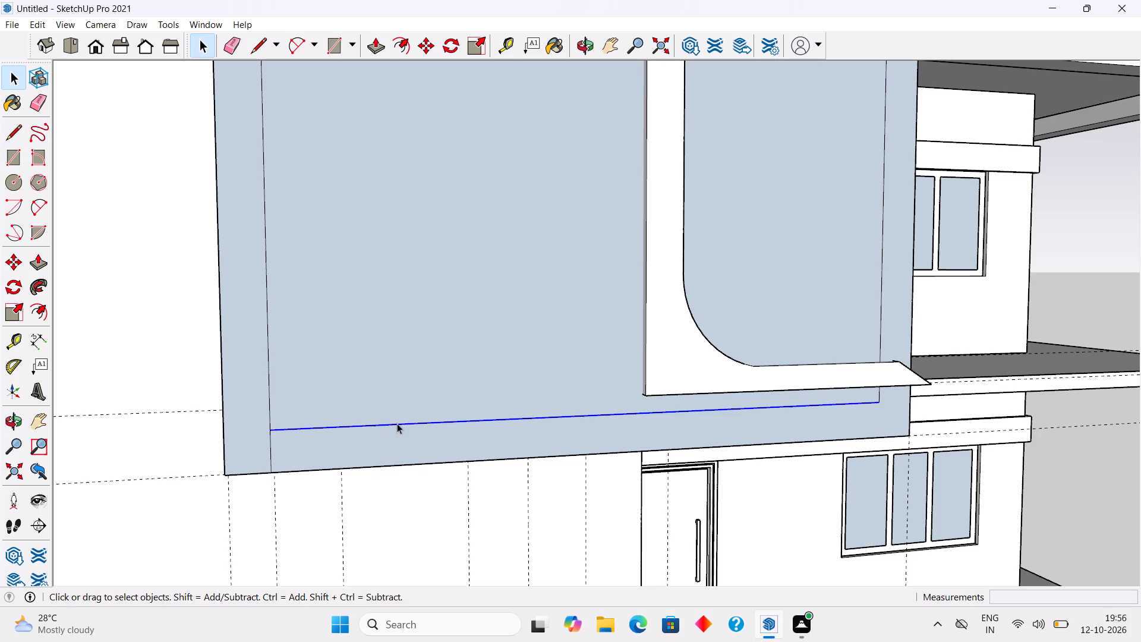
key("Delete")
left_click(880, 313)
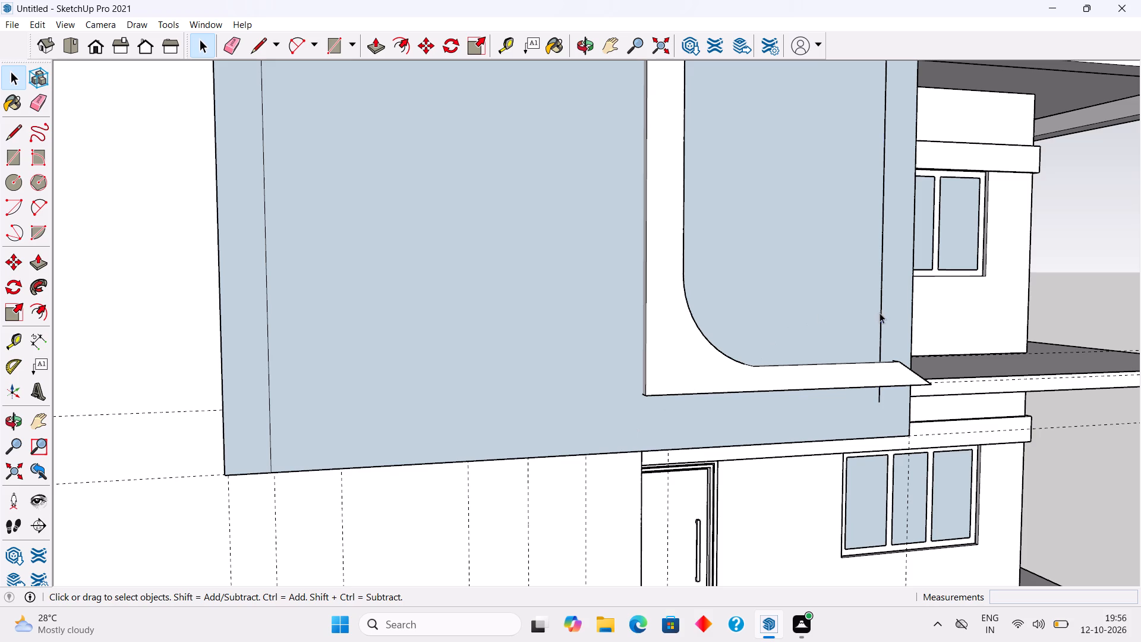
key("Delete")
scroll(603, 451, "down", 1)
left_click(462, 410)
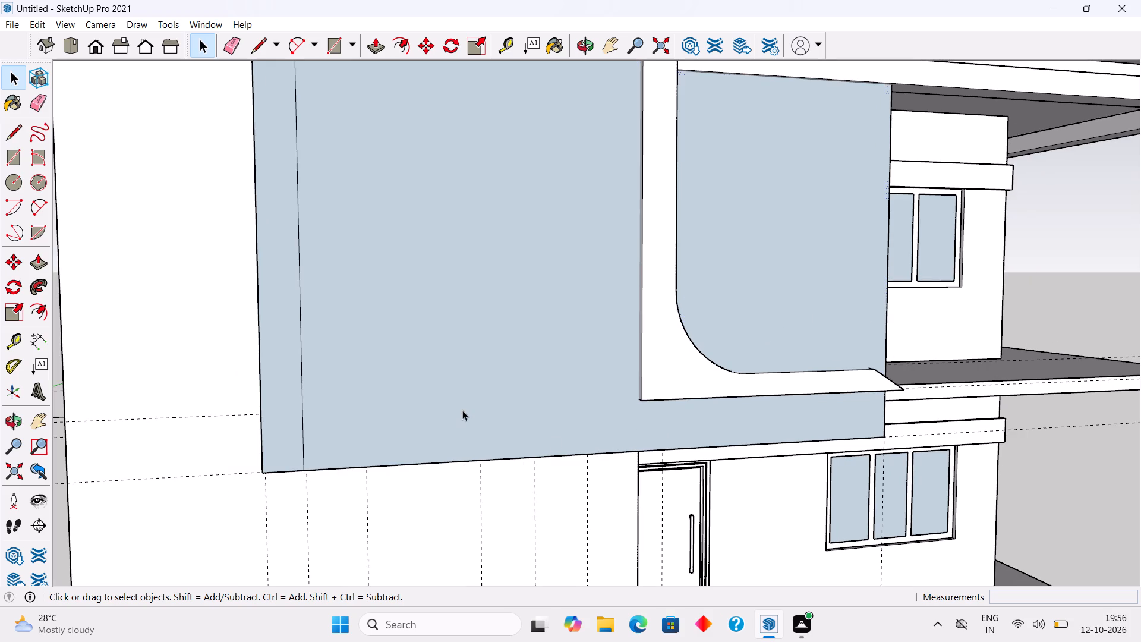
key("Delete")
Delete the leftover outer bottom edge and the outer side edge below the curved frame's top, leaving an open frame.
scroll(462, 410, "down", 3)
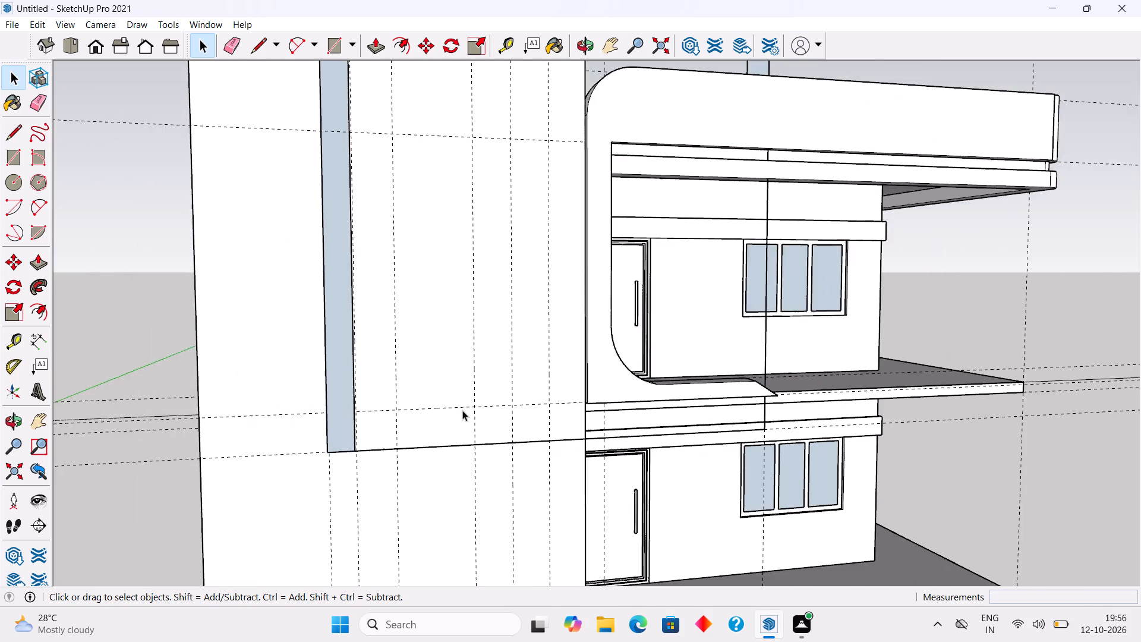
scroll(462, 410, "down", 7)
scroll(462, 430, "up", 4)
left_click(461, 430)
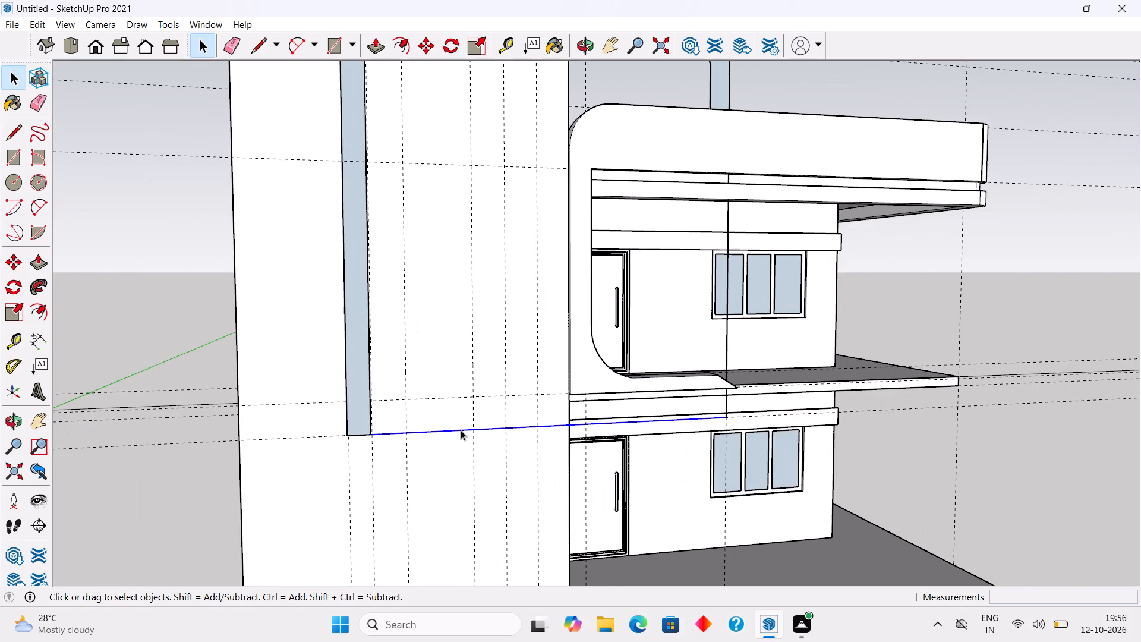
key("Delete")
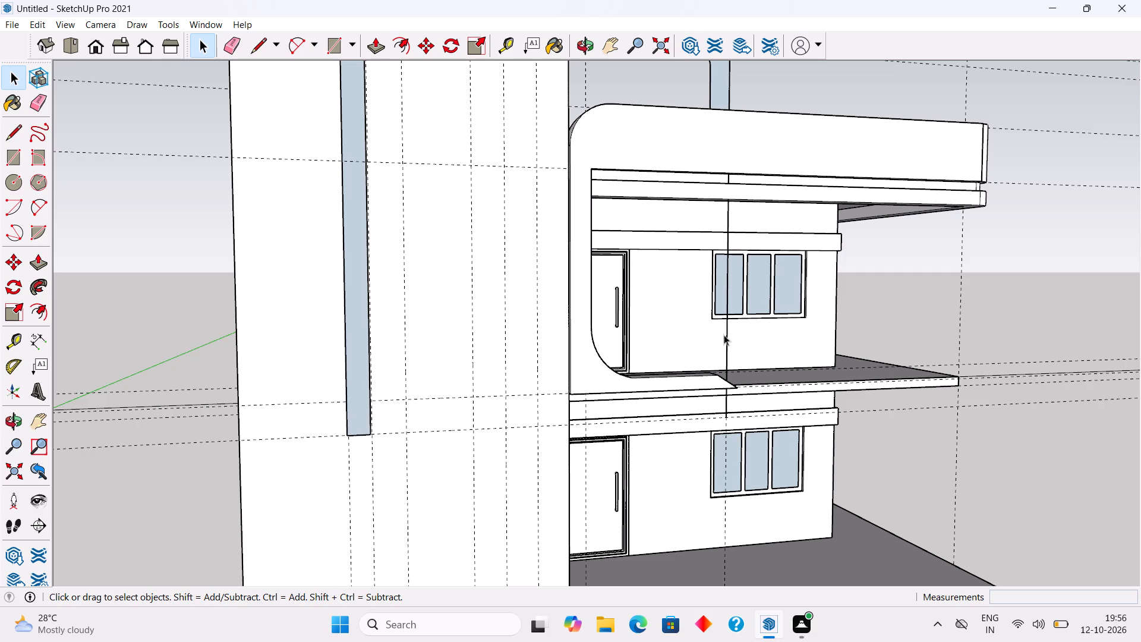
left_click(728, 336)
key("Delete")
scroll(717, 342, "down", 4)
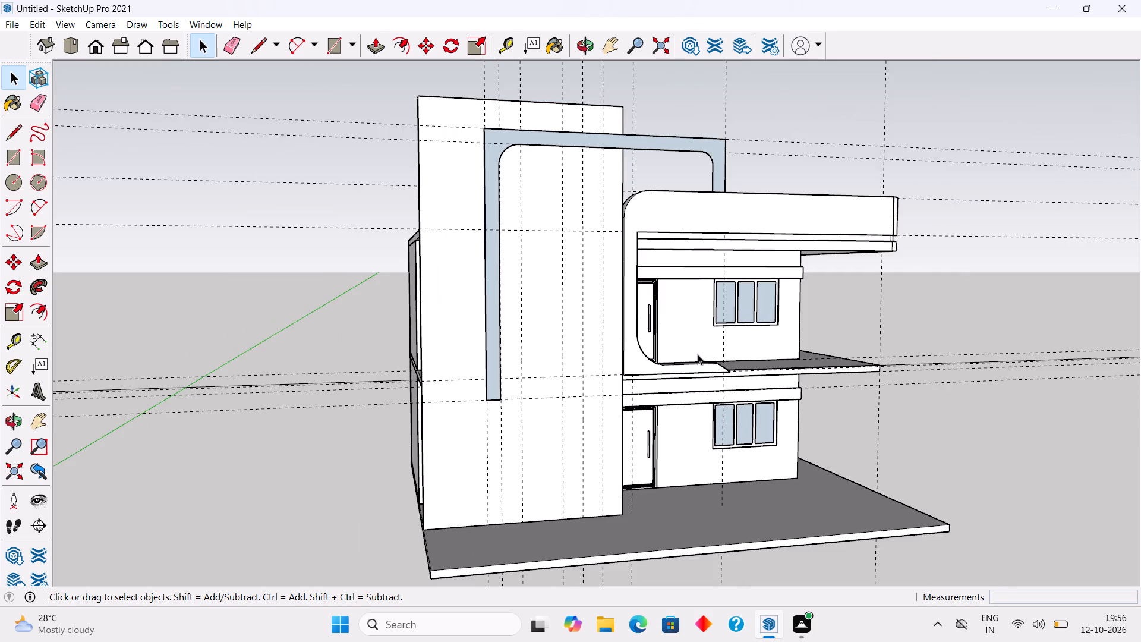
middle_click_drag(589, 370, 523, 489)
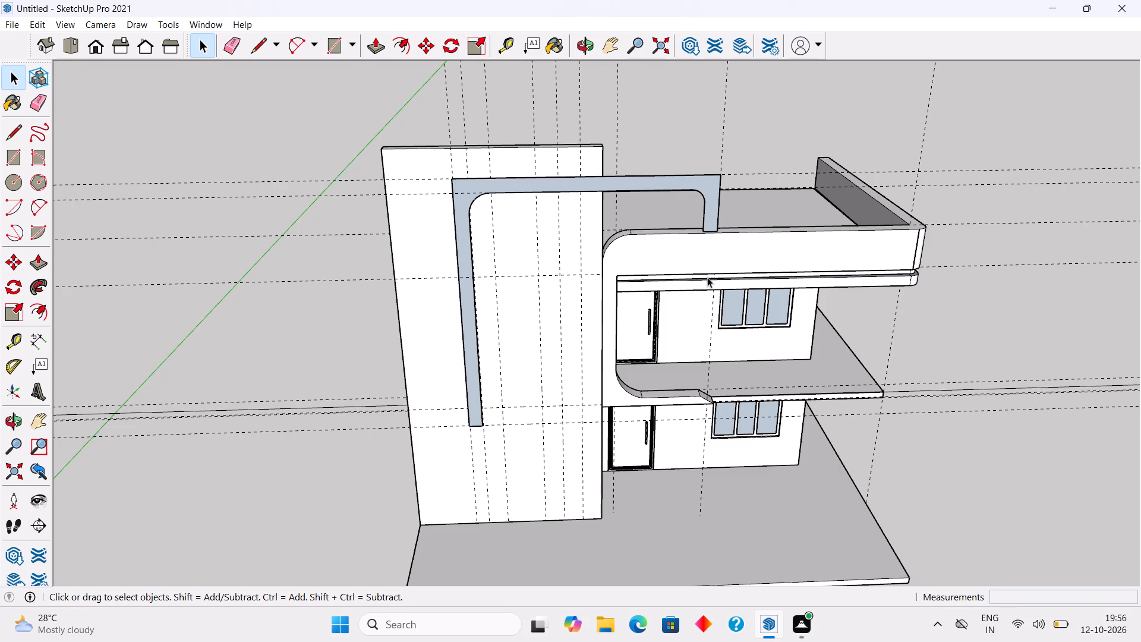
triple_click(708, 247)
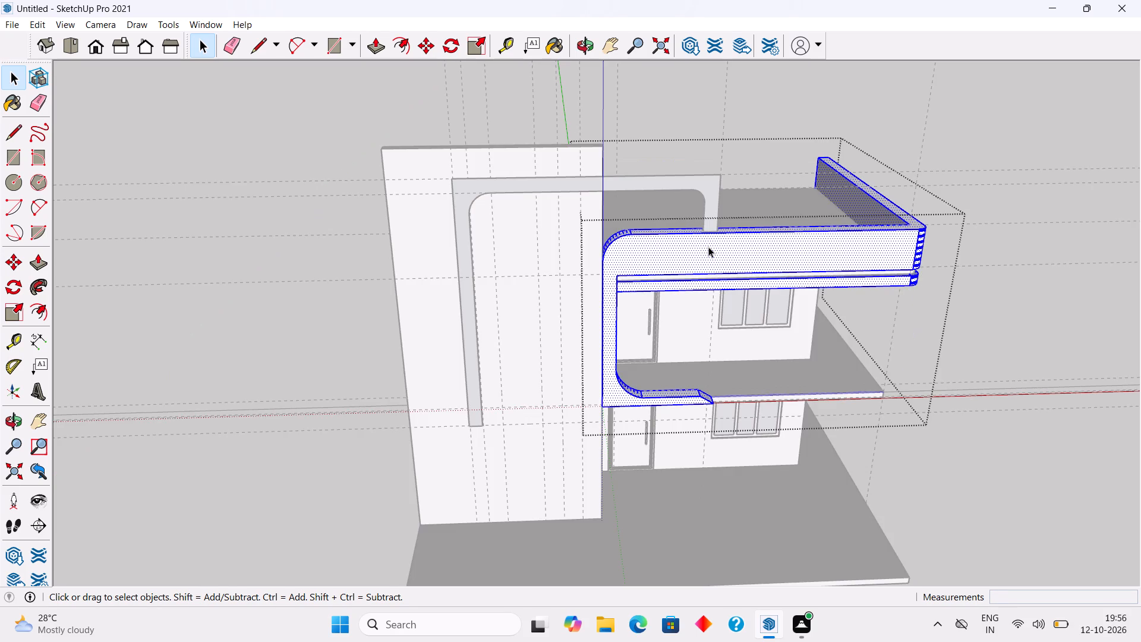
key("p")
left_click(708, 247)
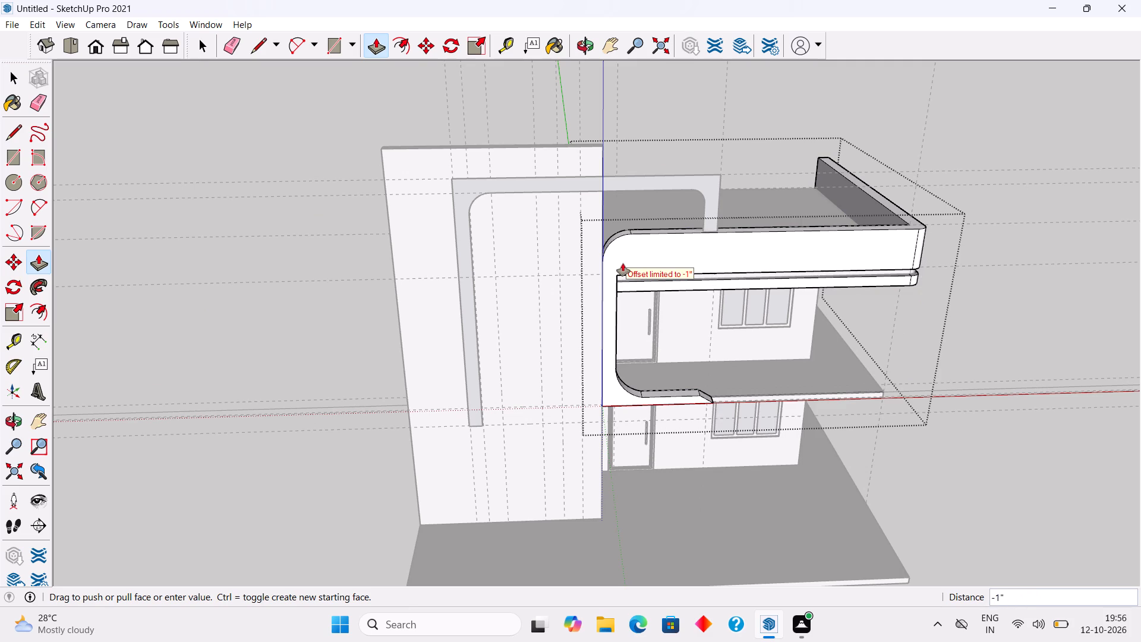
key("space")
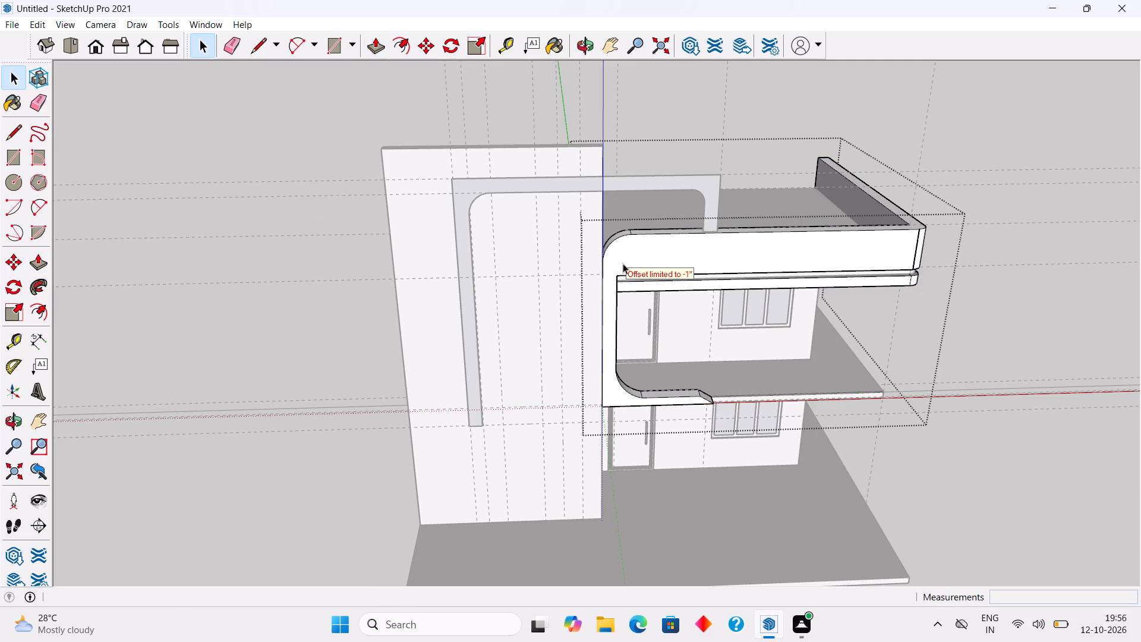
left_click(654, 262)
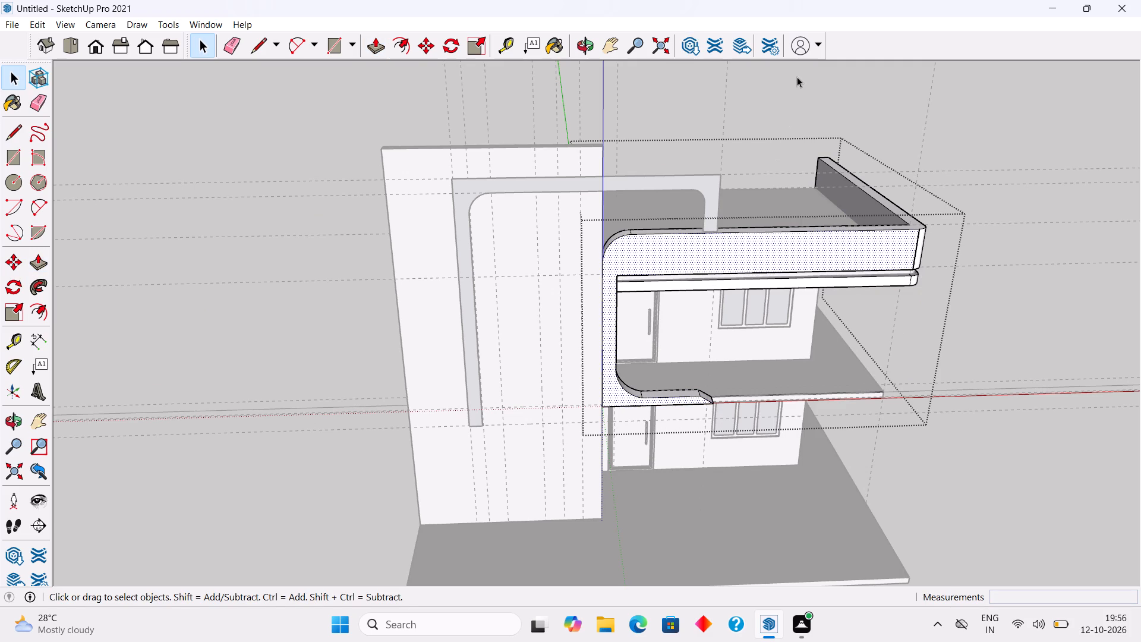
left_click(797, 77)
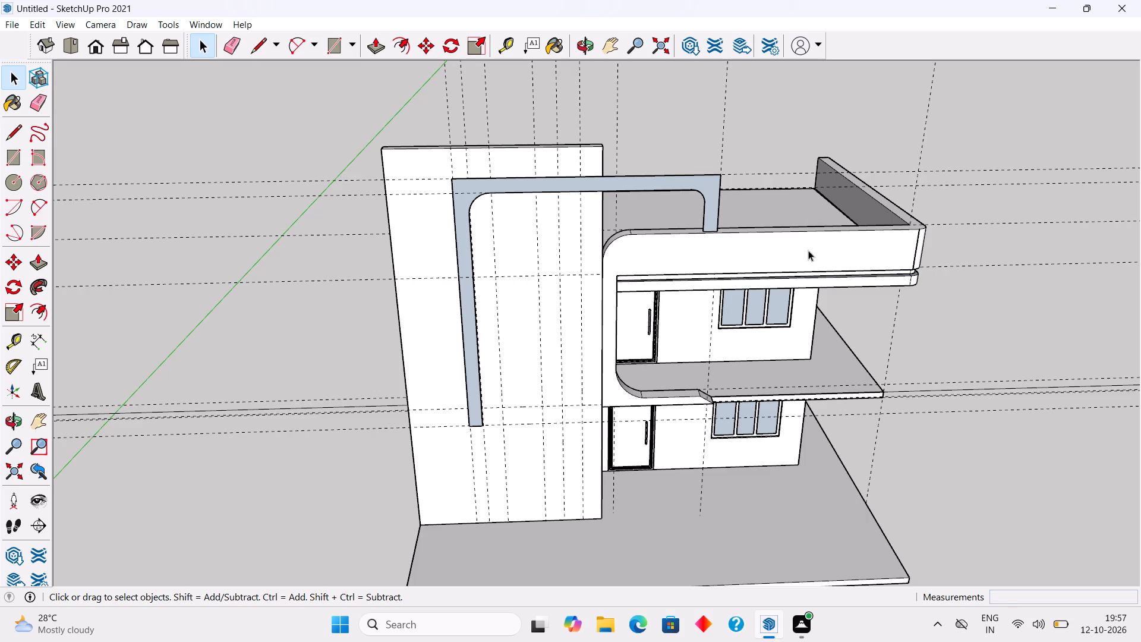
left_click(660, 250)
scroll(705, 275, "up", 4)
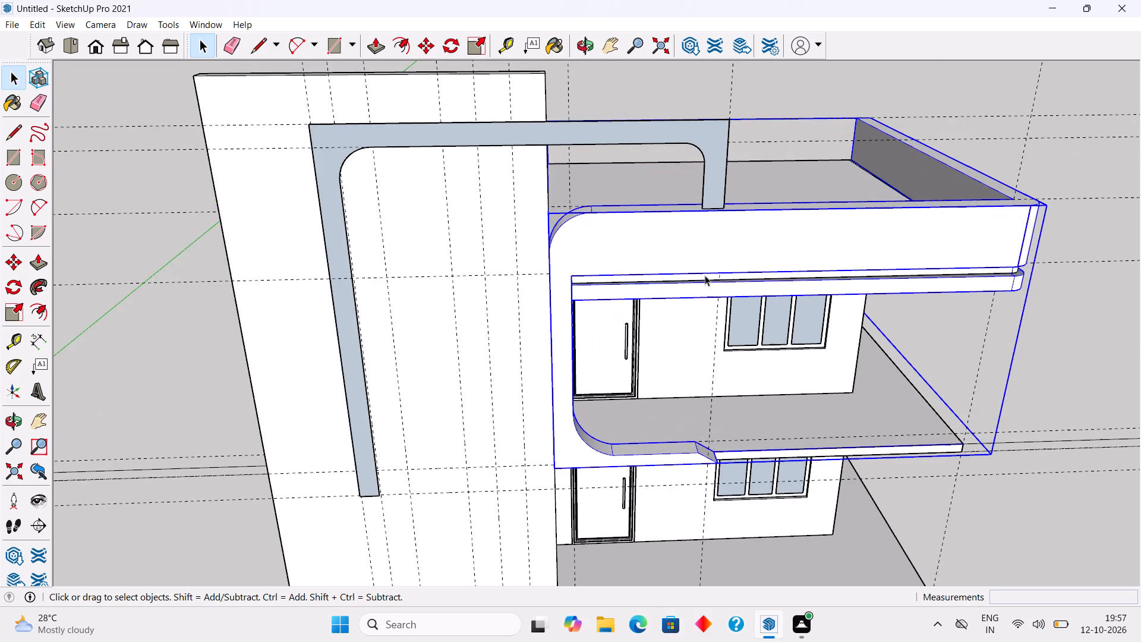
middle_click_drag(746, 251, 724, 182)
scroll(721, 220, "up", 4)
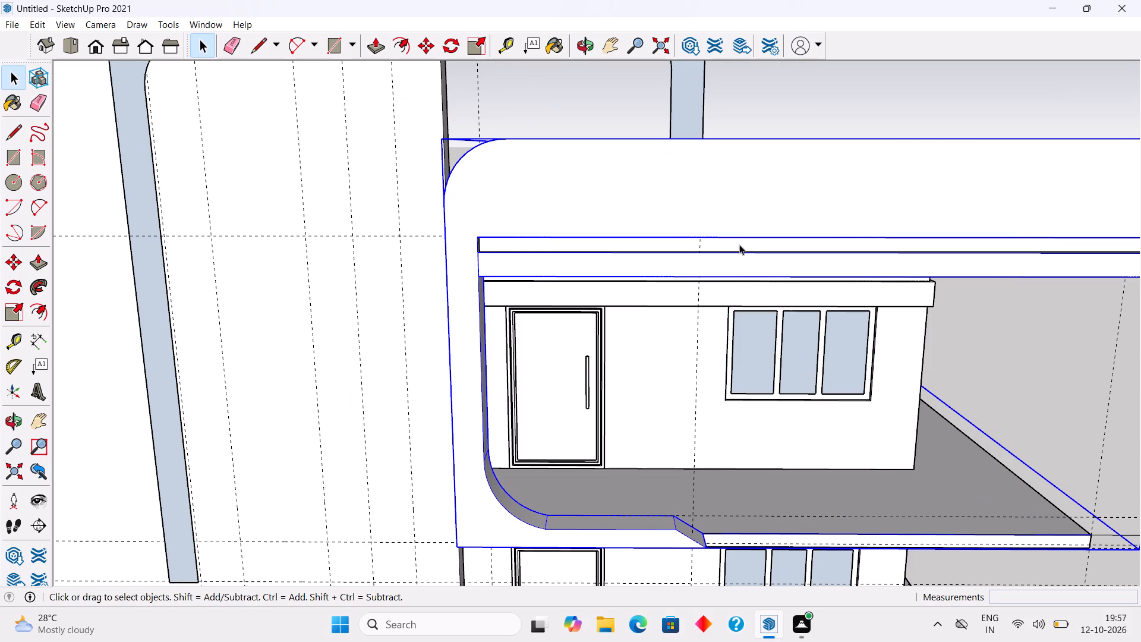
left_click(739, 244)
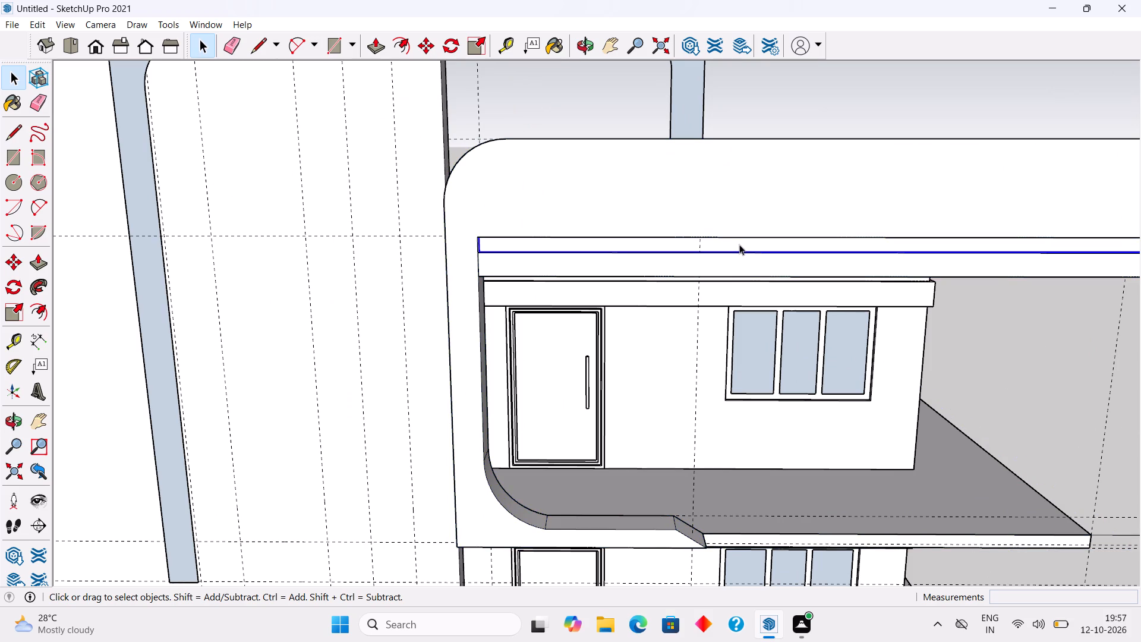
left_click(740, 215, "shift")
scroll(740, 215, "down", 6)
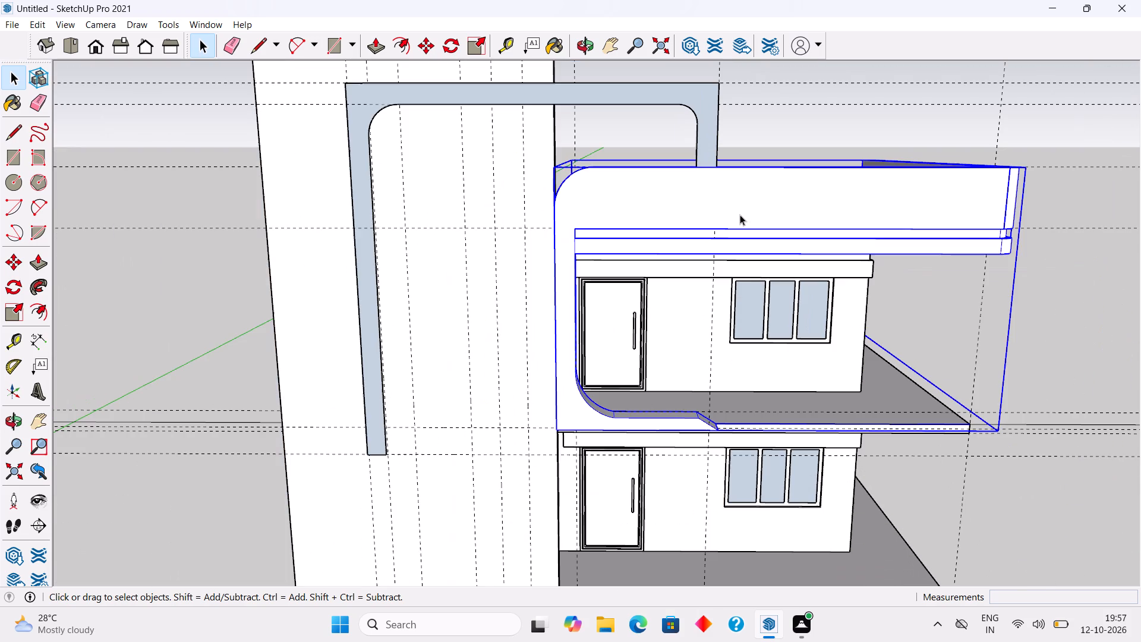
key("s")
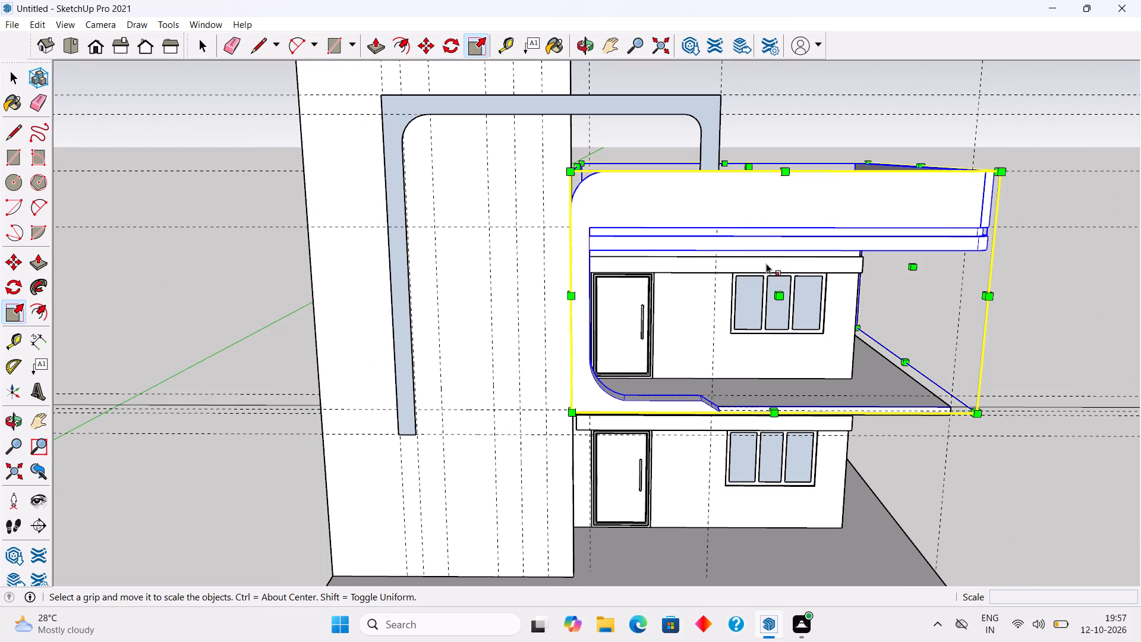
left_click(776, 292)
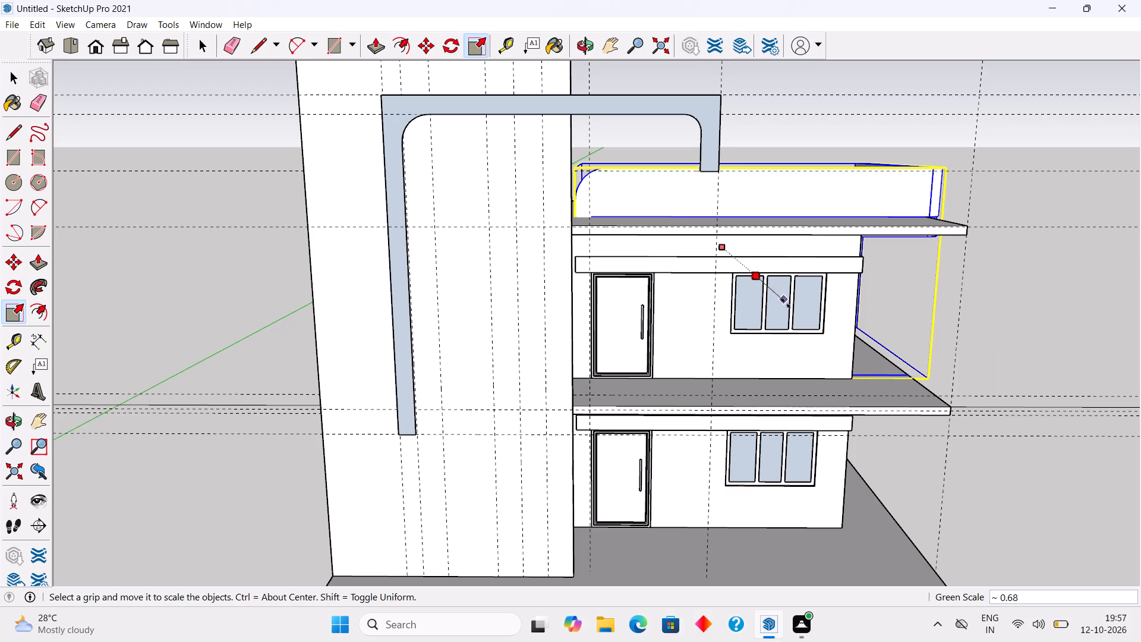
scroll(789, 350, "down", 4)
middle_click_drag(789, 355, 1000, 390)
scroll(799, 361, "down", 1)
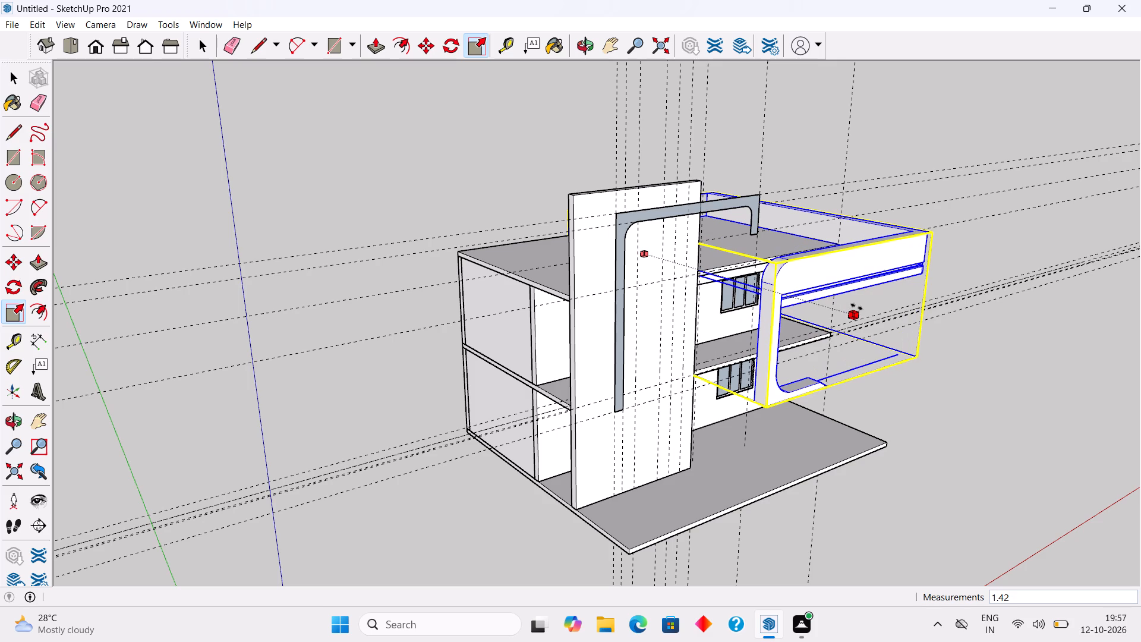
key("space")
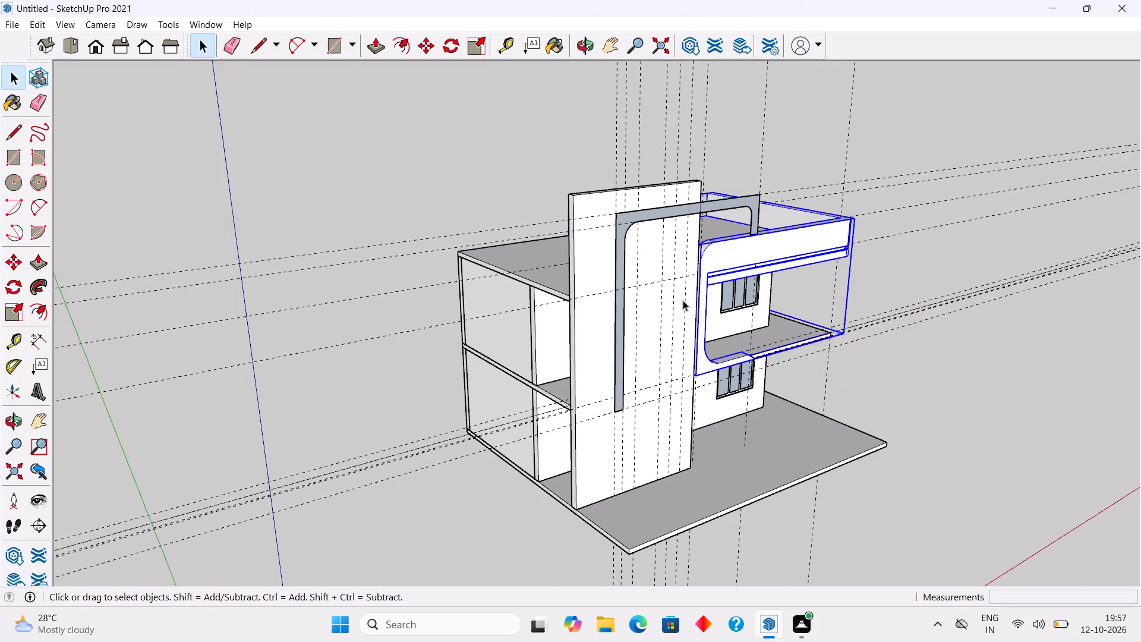
Place a guide line 1.5' outward along the green axis from the curved balcony frame's top front edge.
scroll(664, 294, "up", 3)
middle_click_drag(665, 291, 814, 340)
scroll(767, 229, "up", 2)
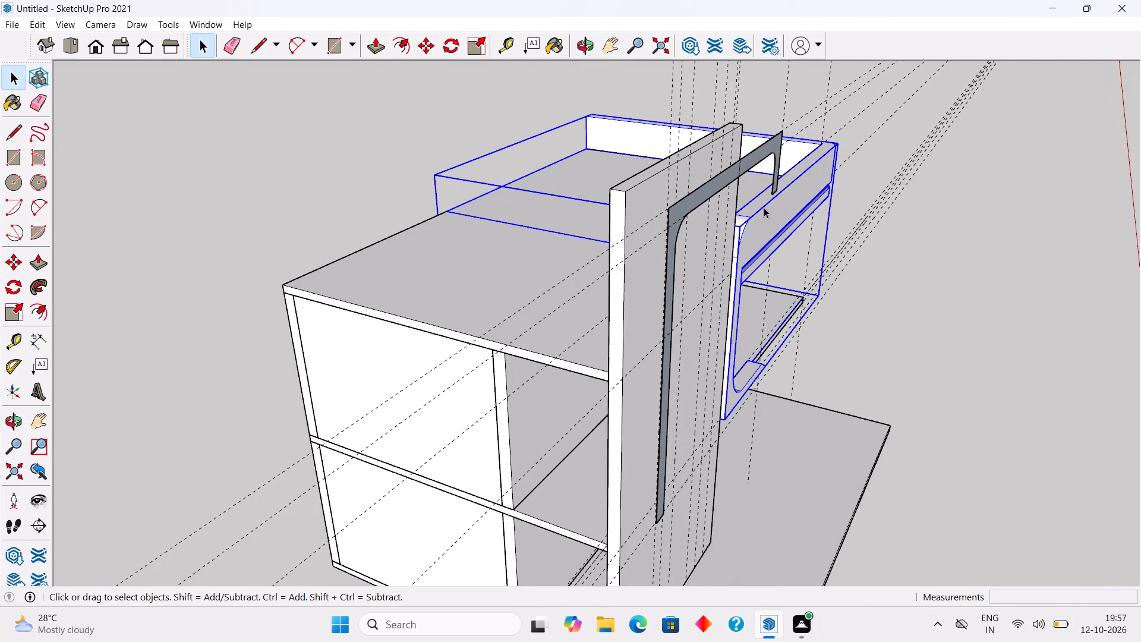
scroll(764, 207, "up", 4)
key("t")
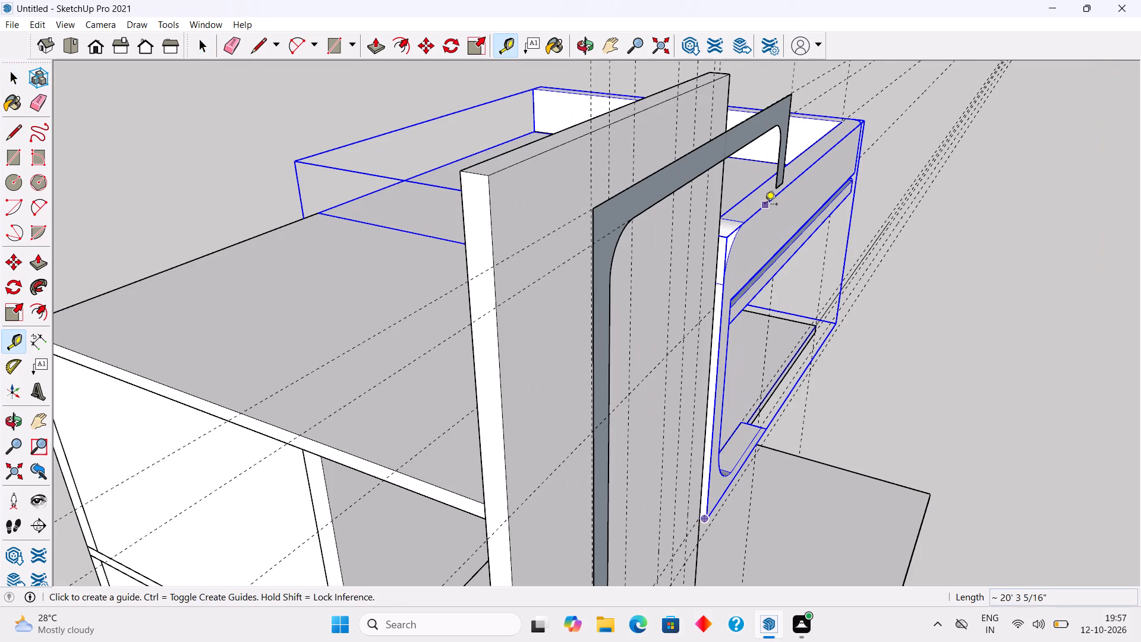
left_click(765, 205)
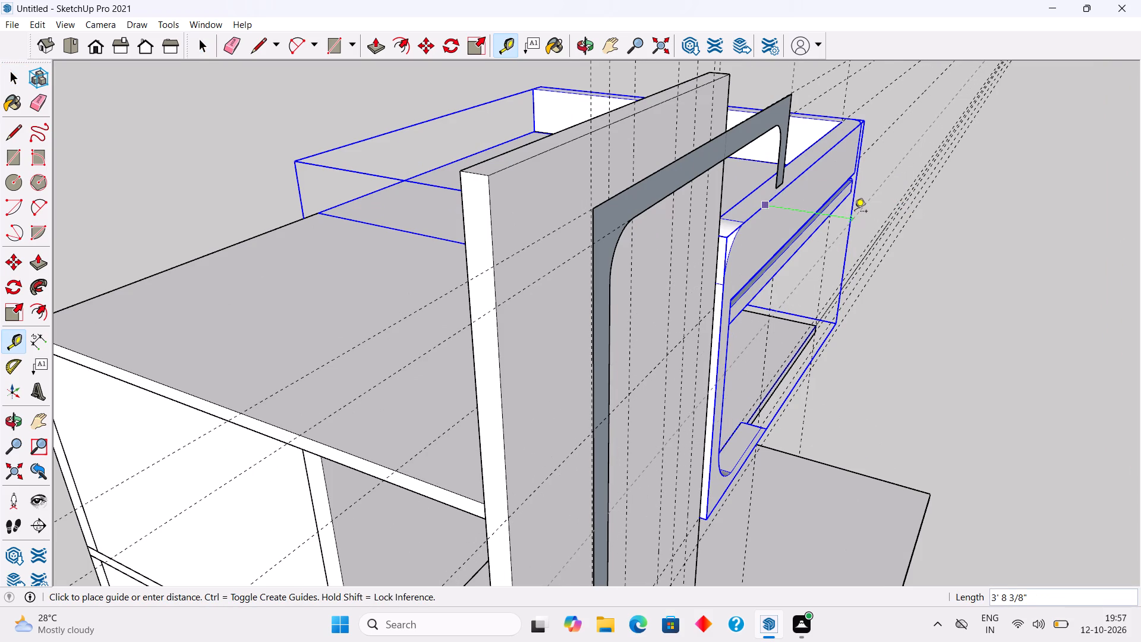
type("1.5'")
key("Return")
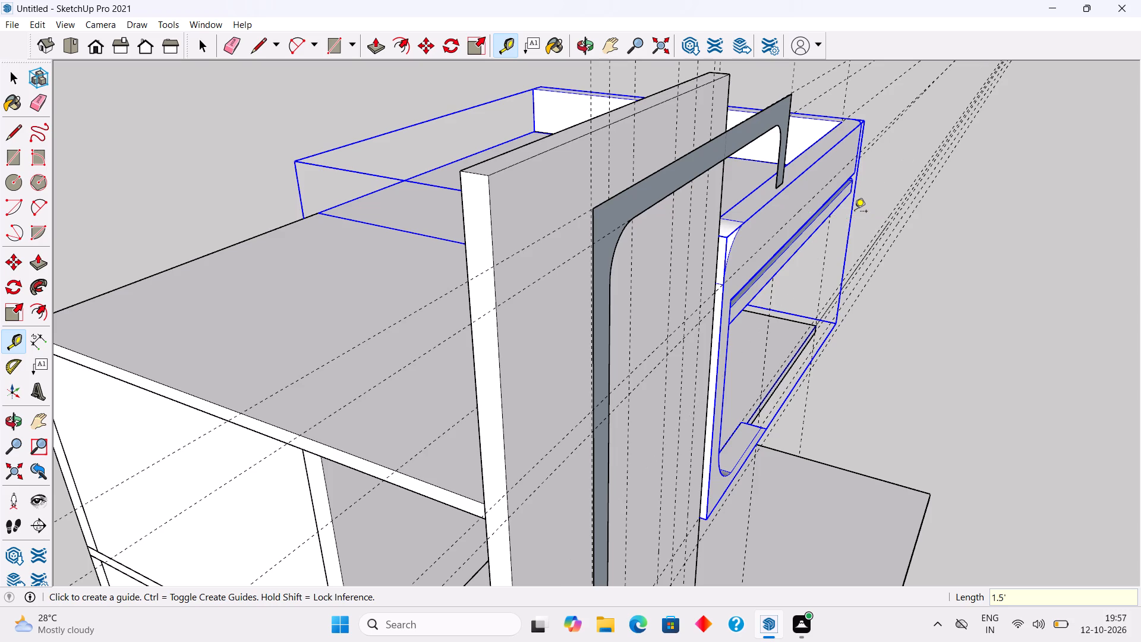
Scale the curved balcony frame group outward from the facade along the green axis by about 1.07.
key("f")
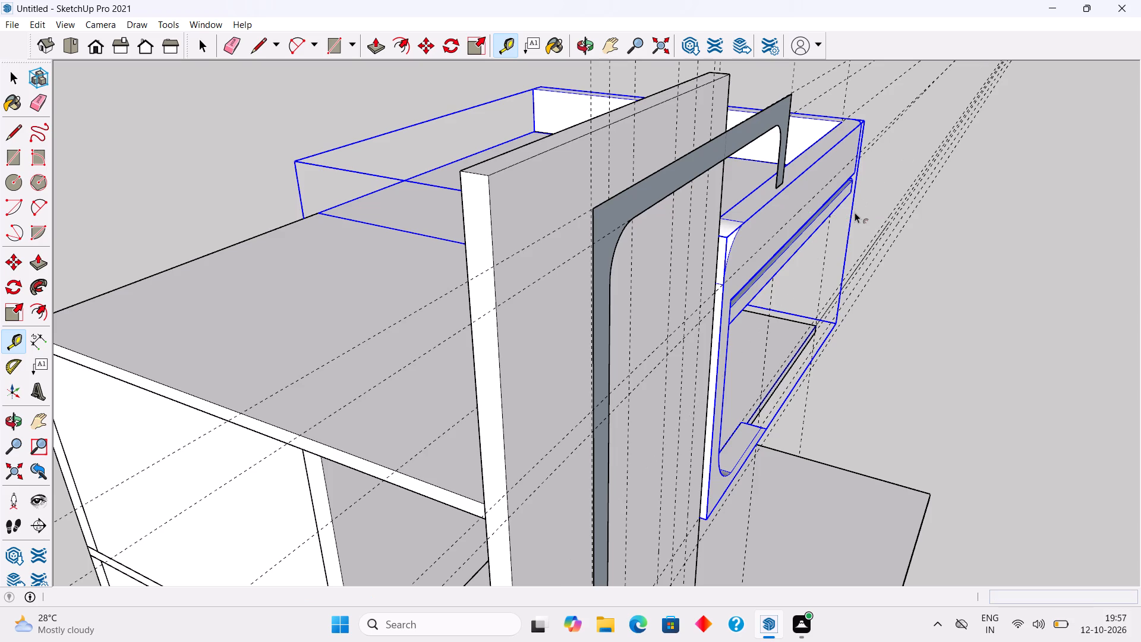
key("space")
left_click(792, 213)
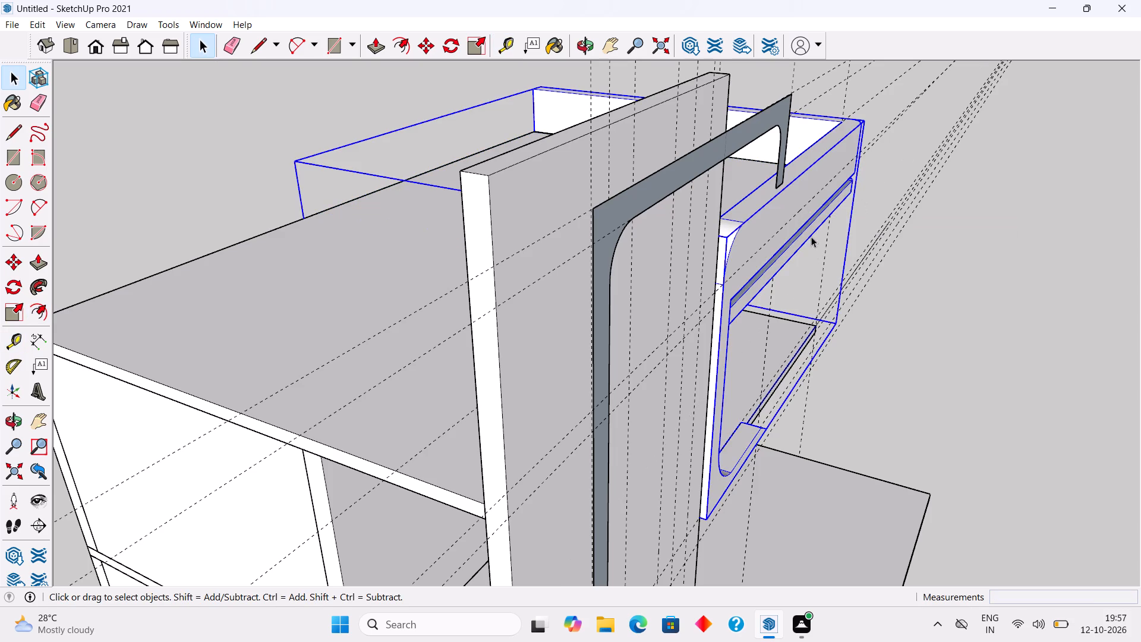
middle_click_drag(800, 248, 543, 238)
scroll(627, 295, "up", 5)
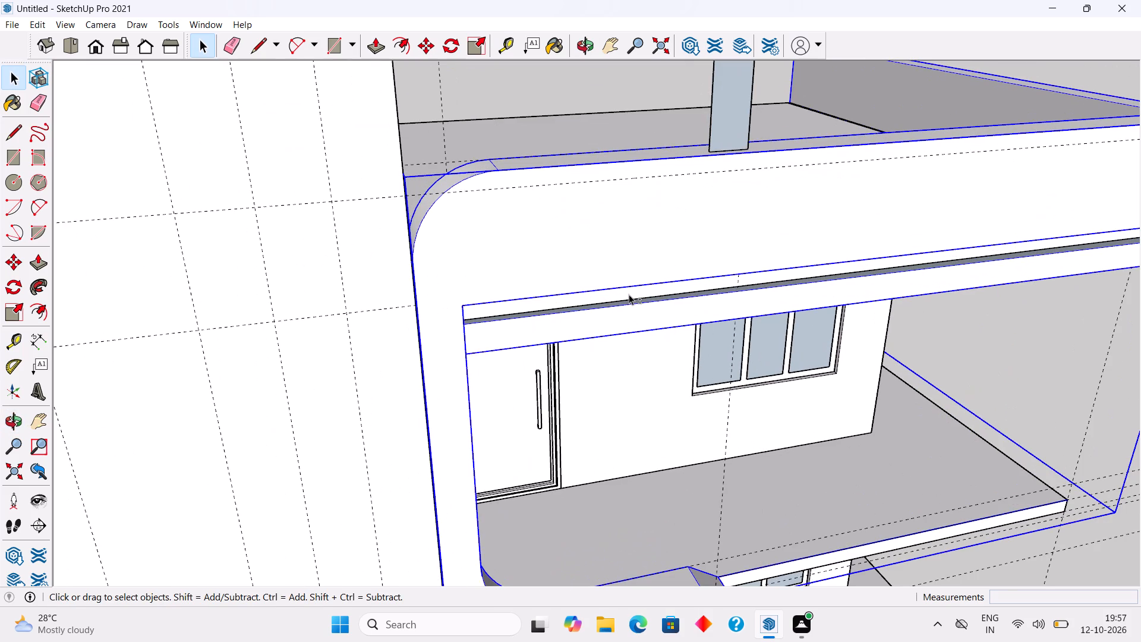
left_click(629, 294, "shift")
scroll(629, 294, "down", 5)
middle_click_drag(632, 295, 798, 317)
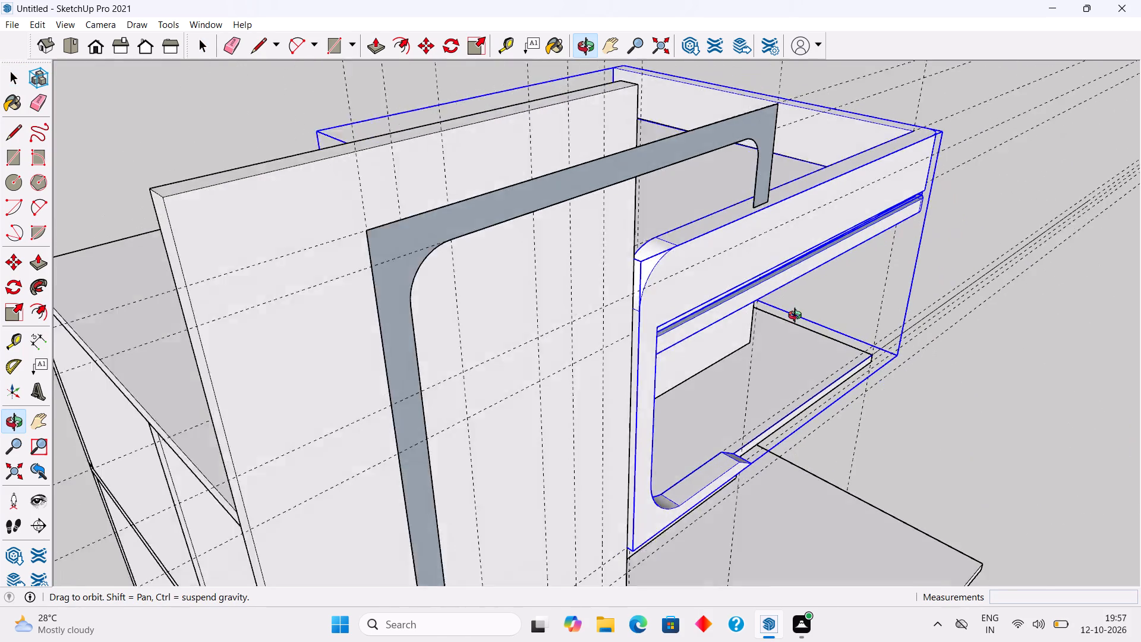
middle_click_drag(798, 317, 824, 285)
key("s")
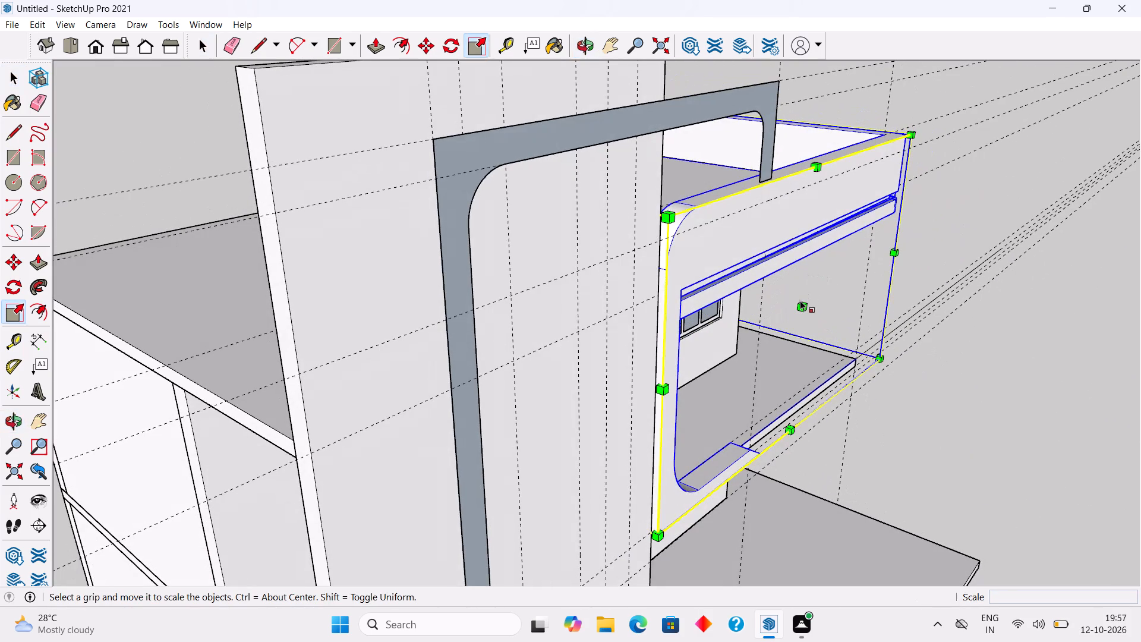
left_click(800, 300)
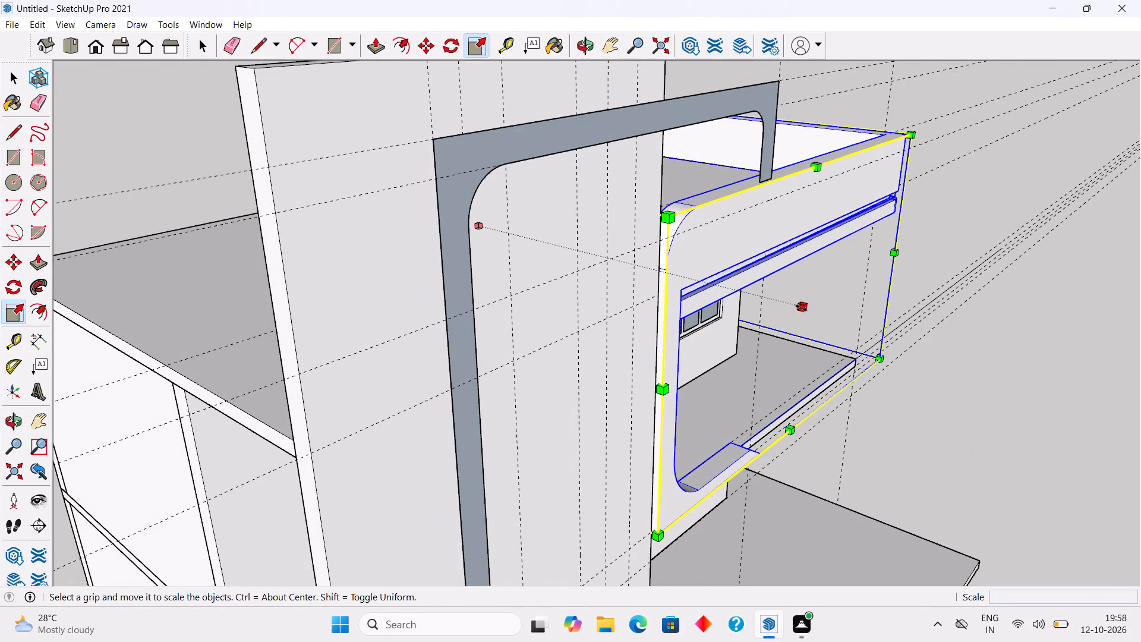
left_click(802, 308)
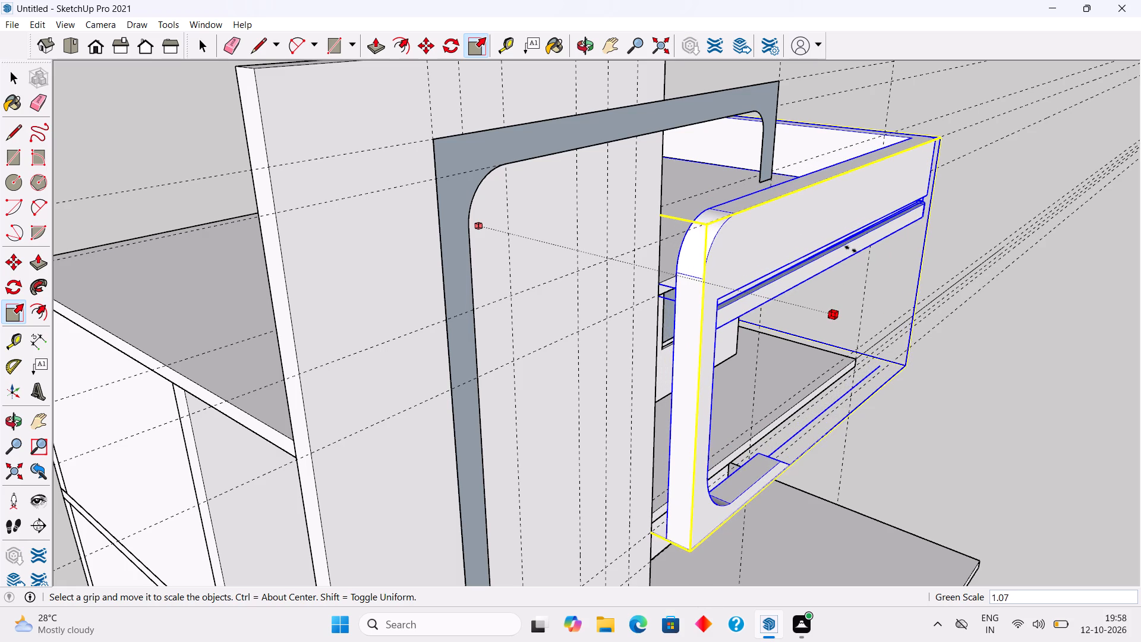
left_click(851, 249)
key("space")
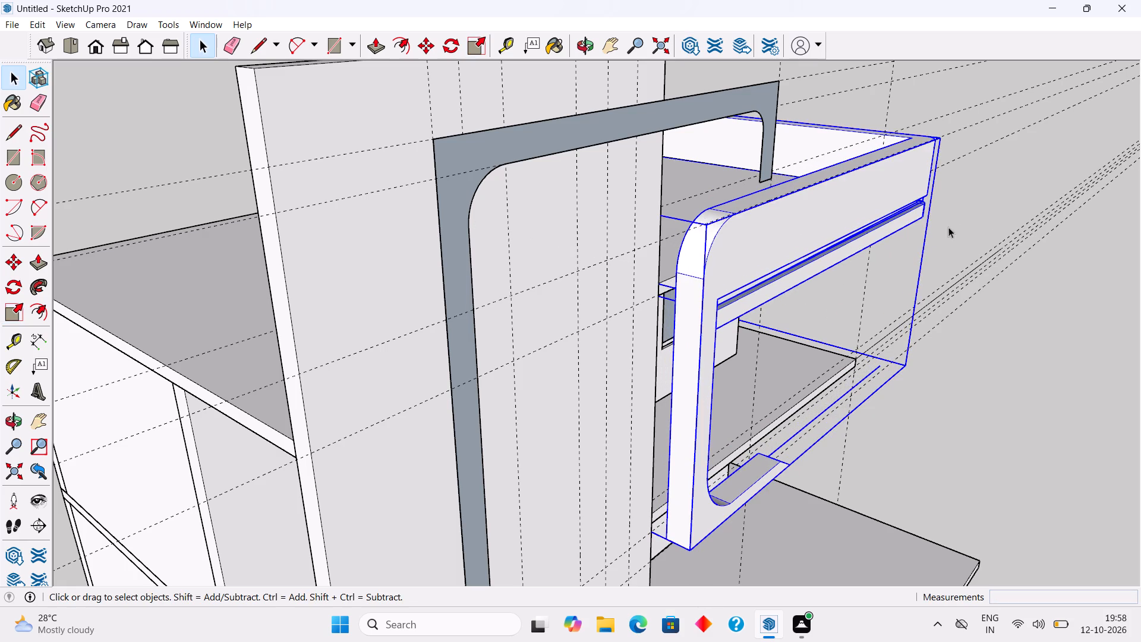
left_click(986, 216)
Examine from several sides how the curved balcony frame sits relative to the tower, roof slab and open facade frame.
middle_click_drag(903, 269, 173, 169)
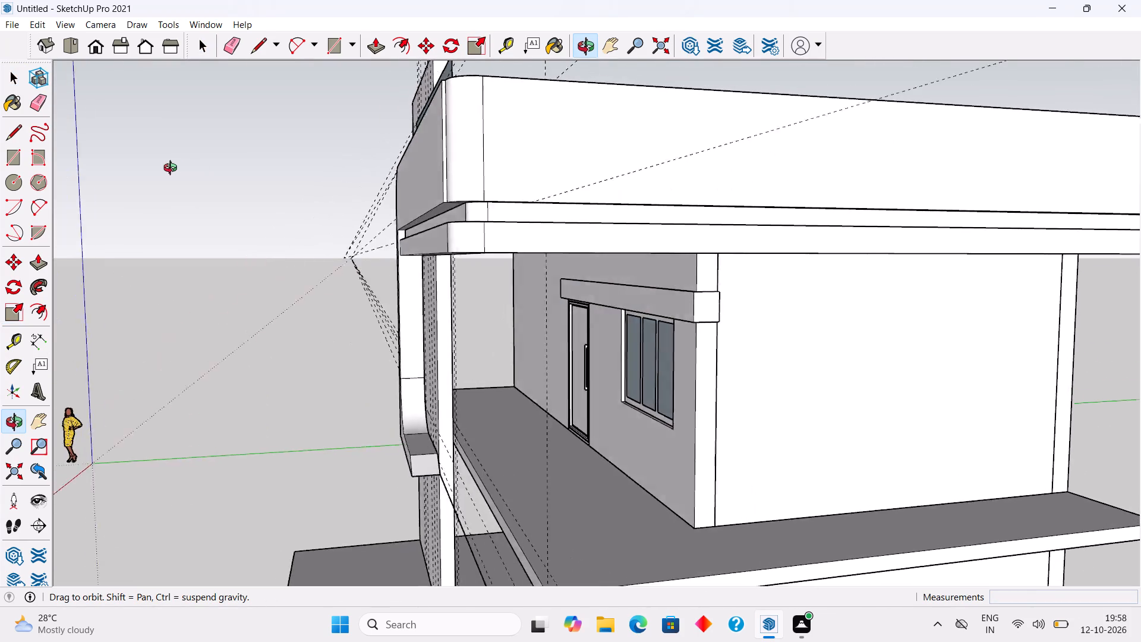
middle_click_drag(173, 169, 141, 374)
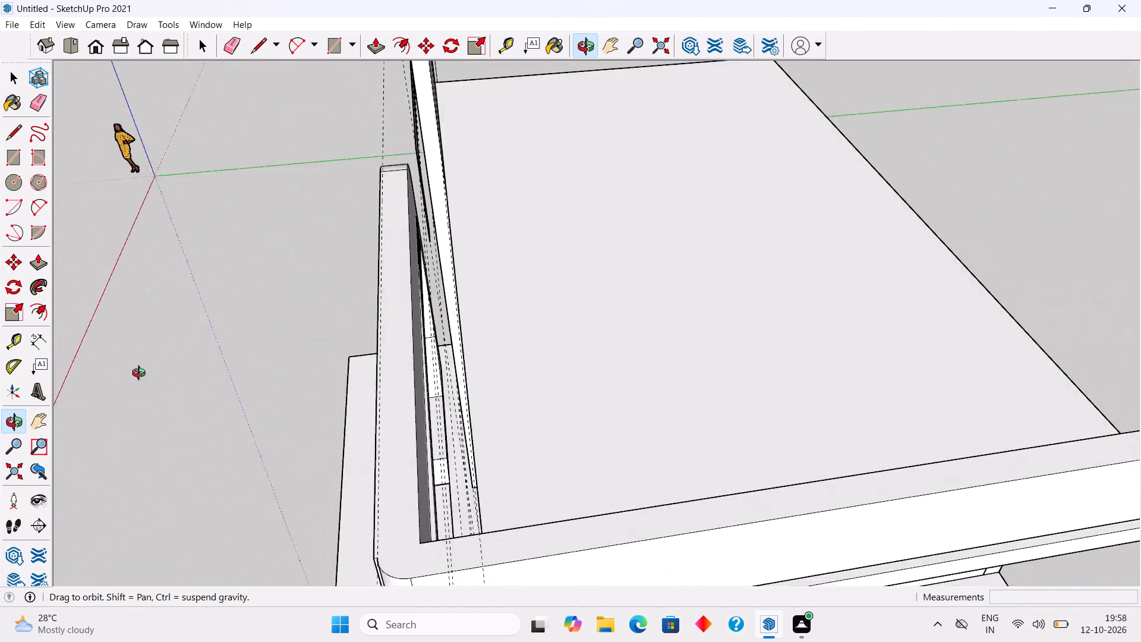
middle_click_drag(141, 374, 319, 337)
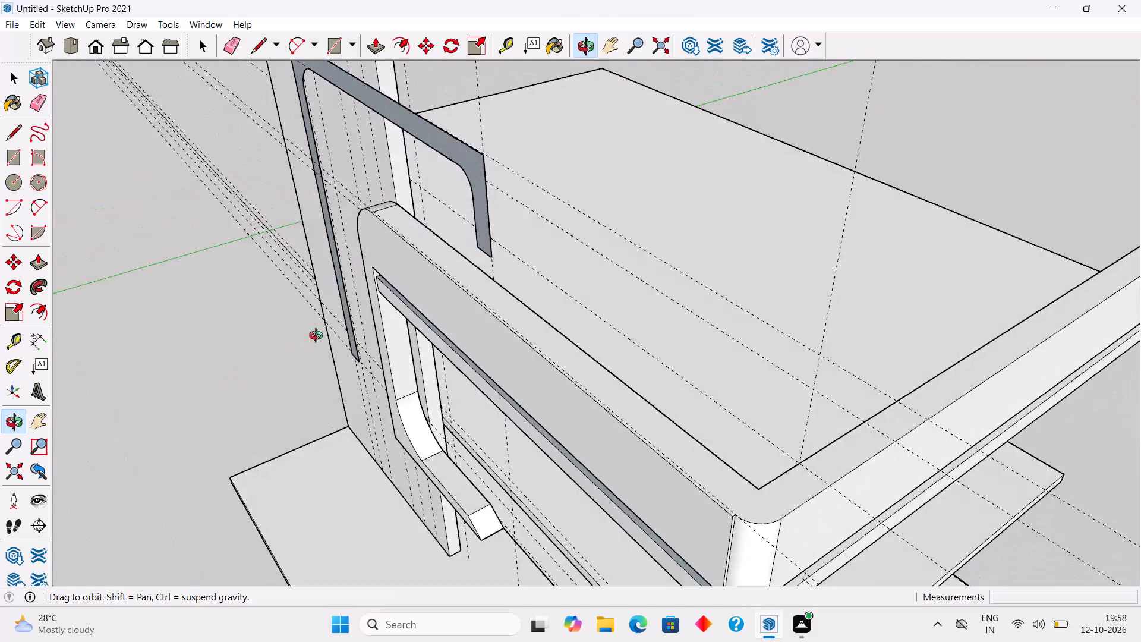
middle_click_drag(319, 337, 706, 475)
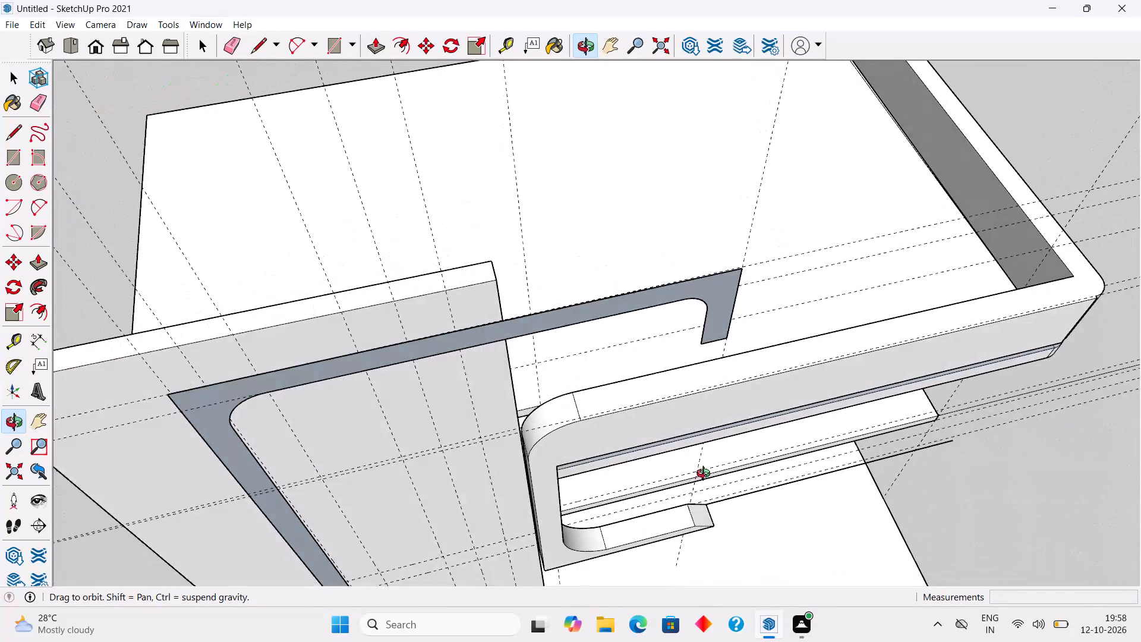
middle_click_drag(706, 475, 680, 408)
scroll(682, 410, "down", 4)
middle_click_drag(904, 265, 581, 166)
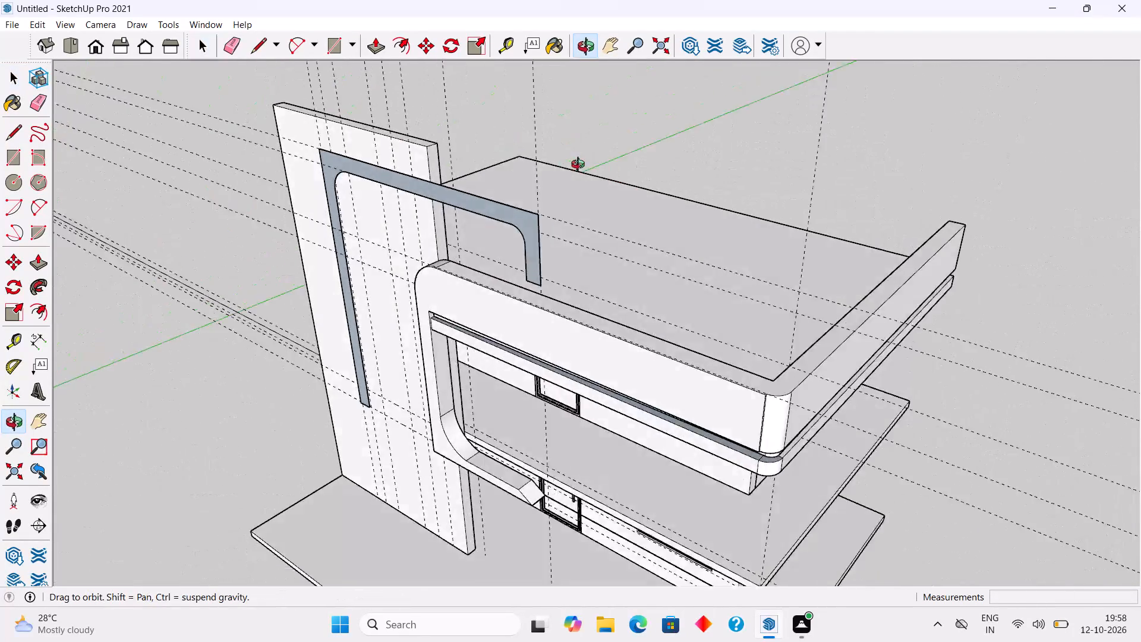
middle_click_drag(581, 166, 0, 127)
middle_click_drag(373, 251, 176, 225)
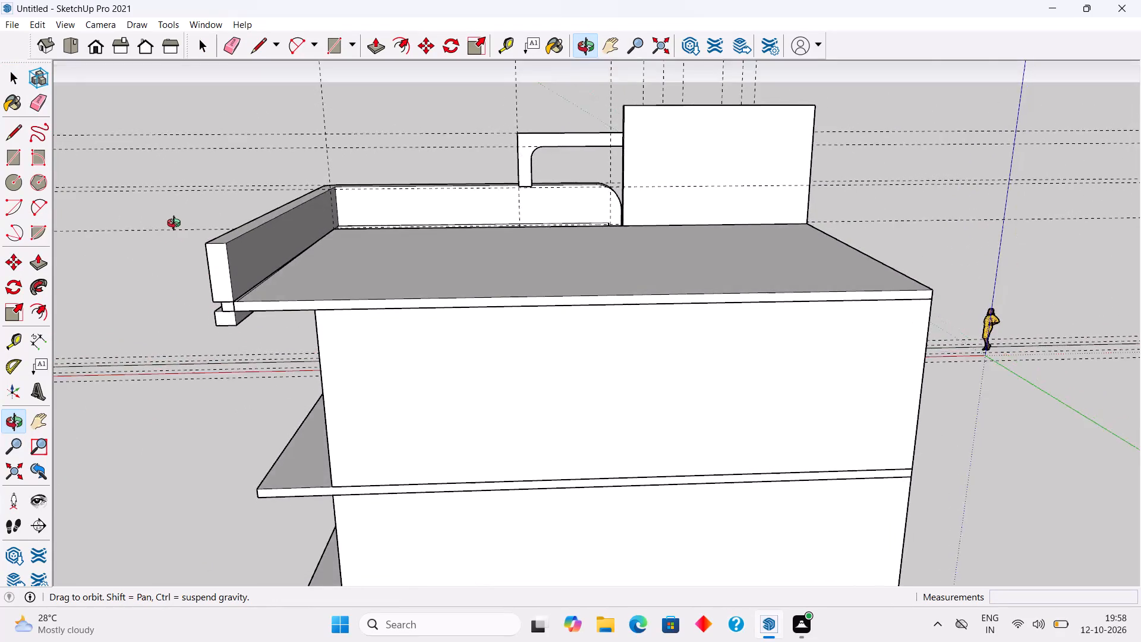
middle_click_drag(176, 225, 679, 279)
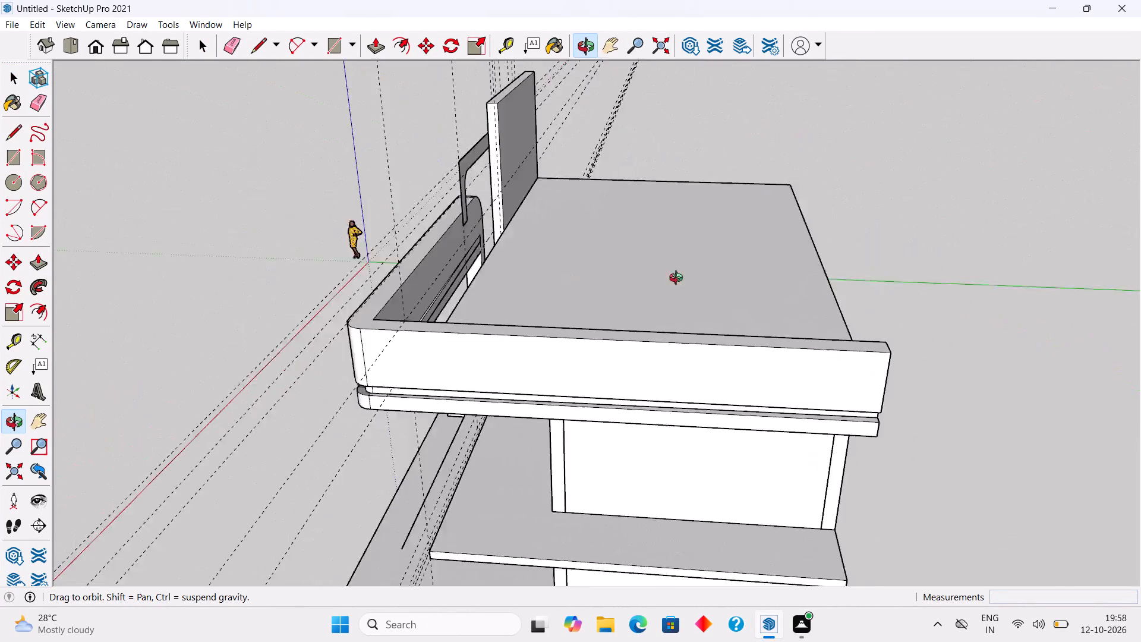
middle_click_drag(679, 279, 704, 278)
scroll(705, 278, "down", 6)
scroll(736, 394, "down", 3)
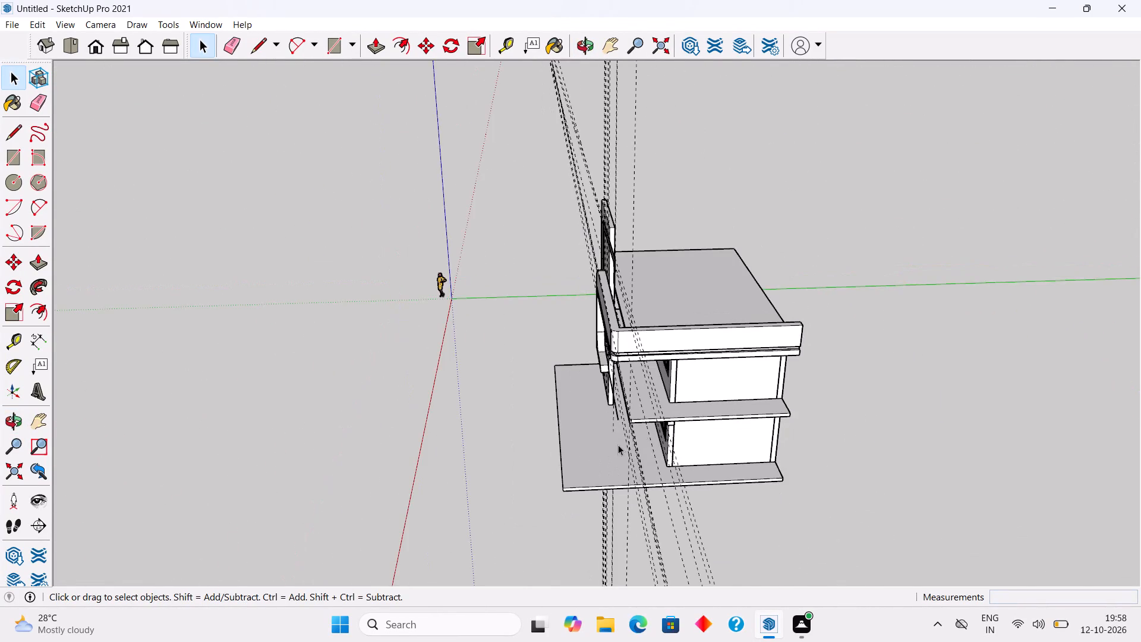
middle_click_drag(696, 423, 969, 288)
middle_click_drag(692, 374, 920, 362)
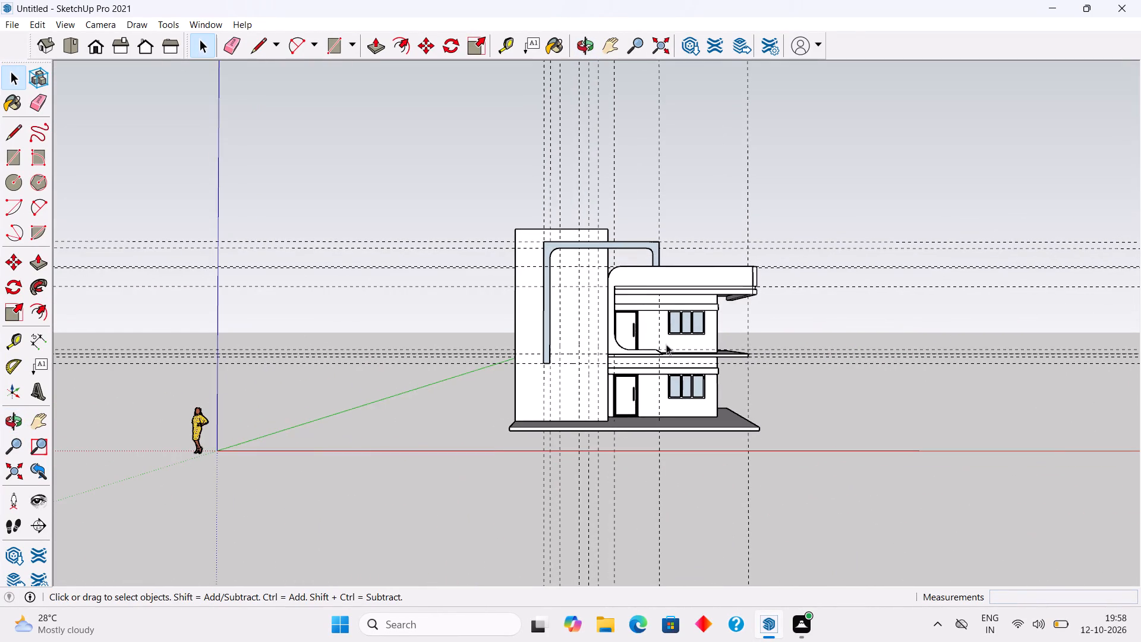
middle_click_drag(623, 287, 661, 480)
scroll(613, 302, "up", 10)
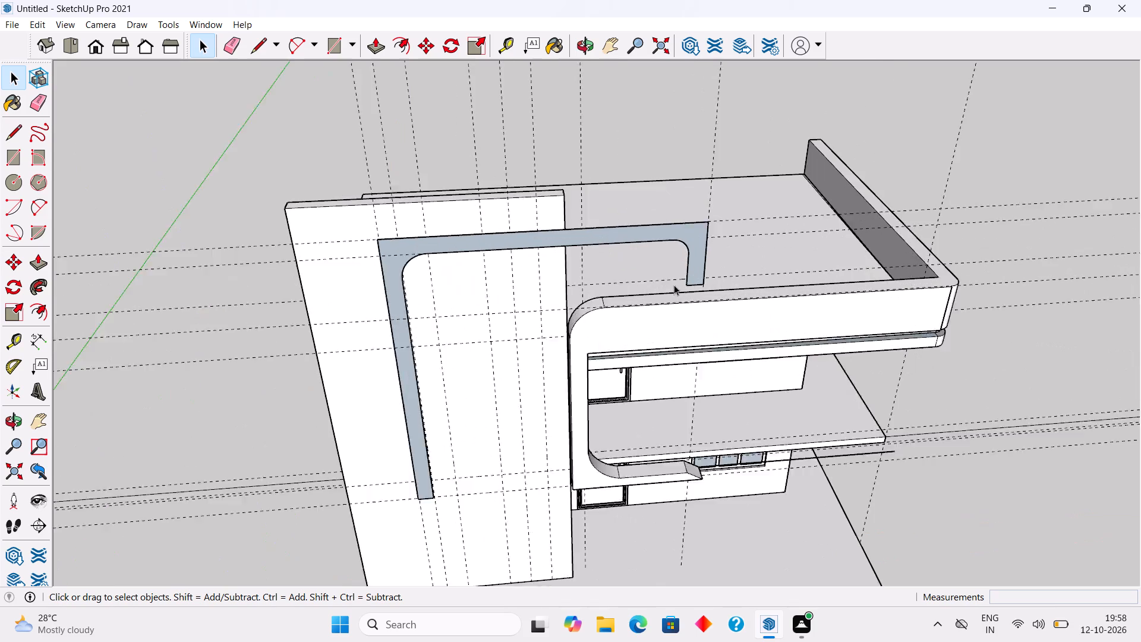
scroll(674, 285, "up", 5)
middle_click_drag(704, 281, 452, 416)
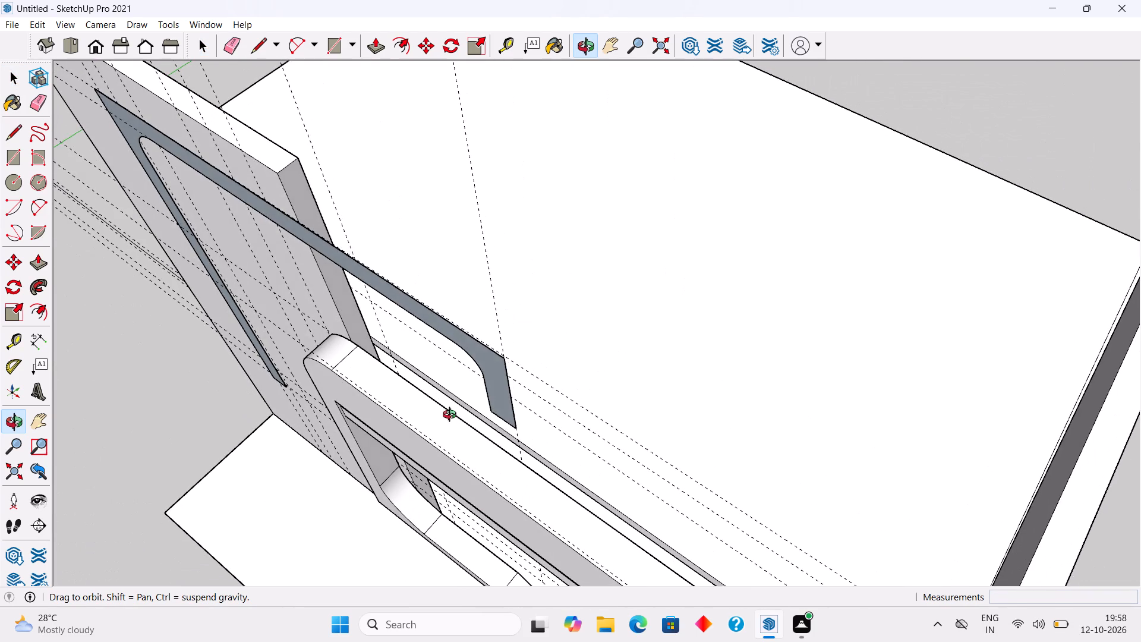
middle_click_drag(452, 416, 454, 406)
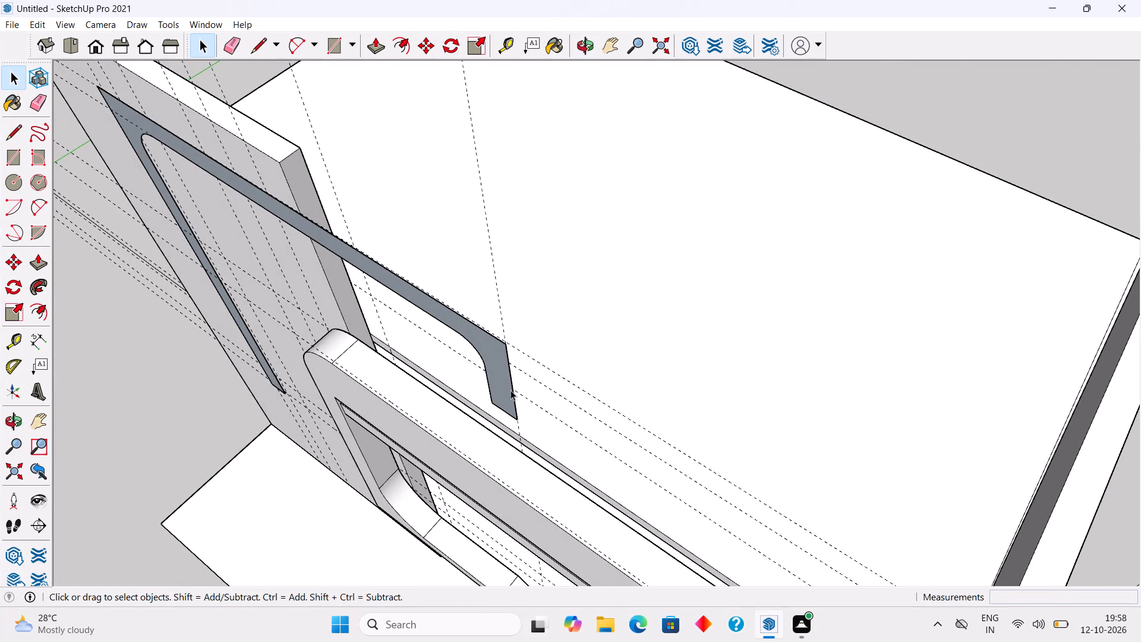
scroll(497, 413, "up", 5)
scroll(635, 632, "down", 2)
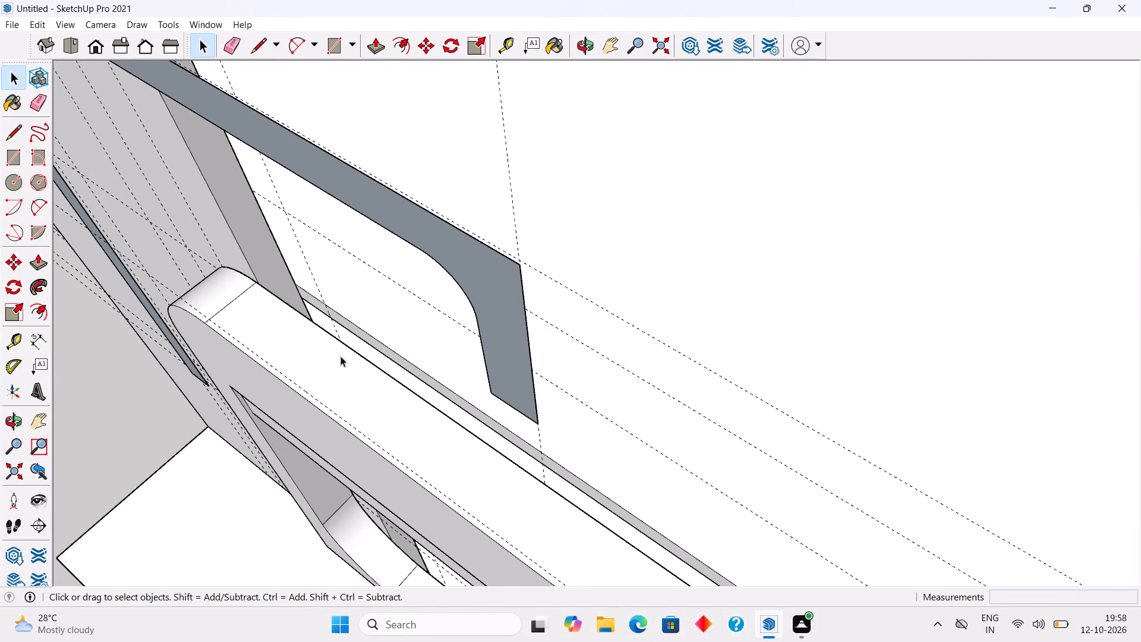
scroll(341, 355, "down", 4)
middle_click_drag(346, 344, 298, 359)
scroll(310, 331, "up", 5)
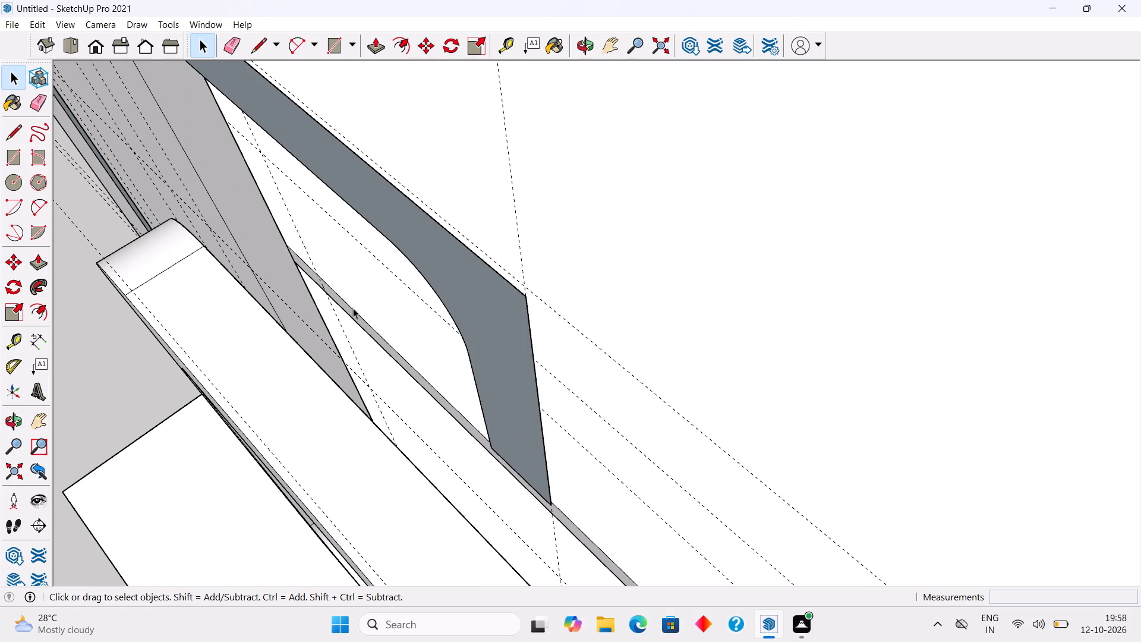
scroll(387, 407, "down", 9)
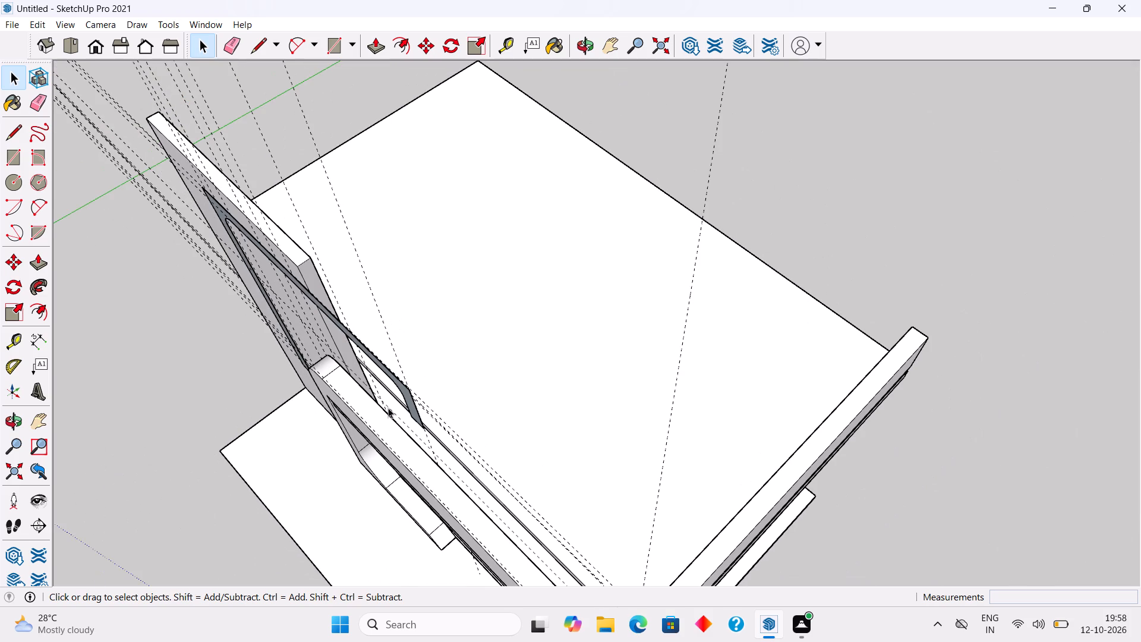
middle_click_drag(423, 429, 659, 225)
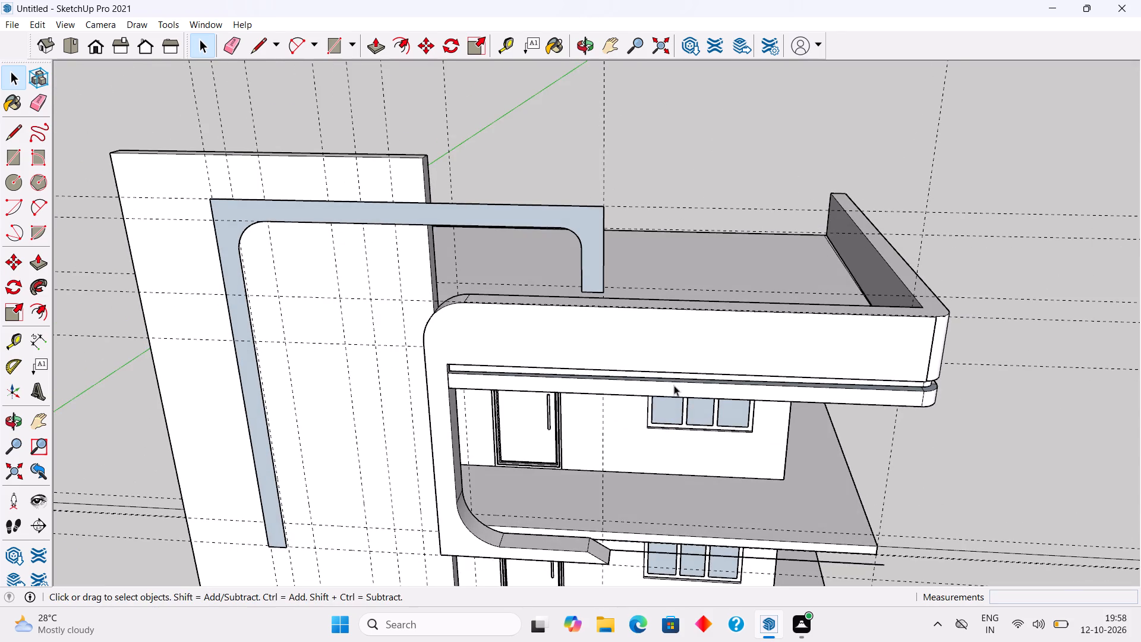
middle_click_drag(674, 388, 705, 269)
Hide the curved balcony frame group.
left_click(701, 264)
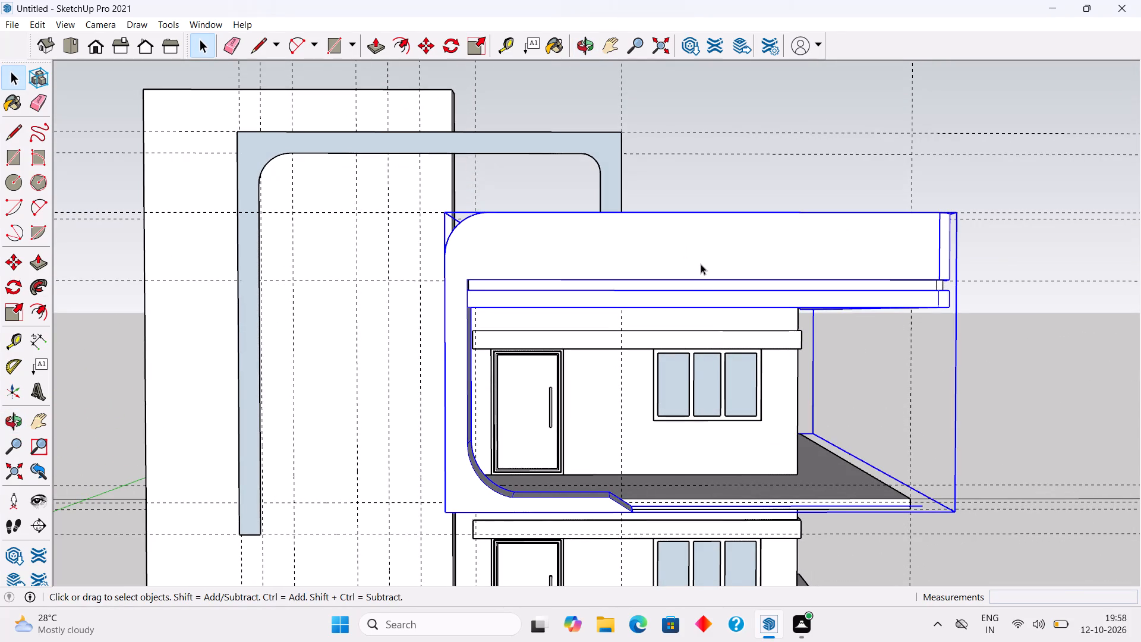
left_click(689, 284, "shift")
right_click(689, 284, "shift")
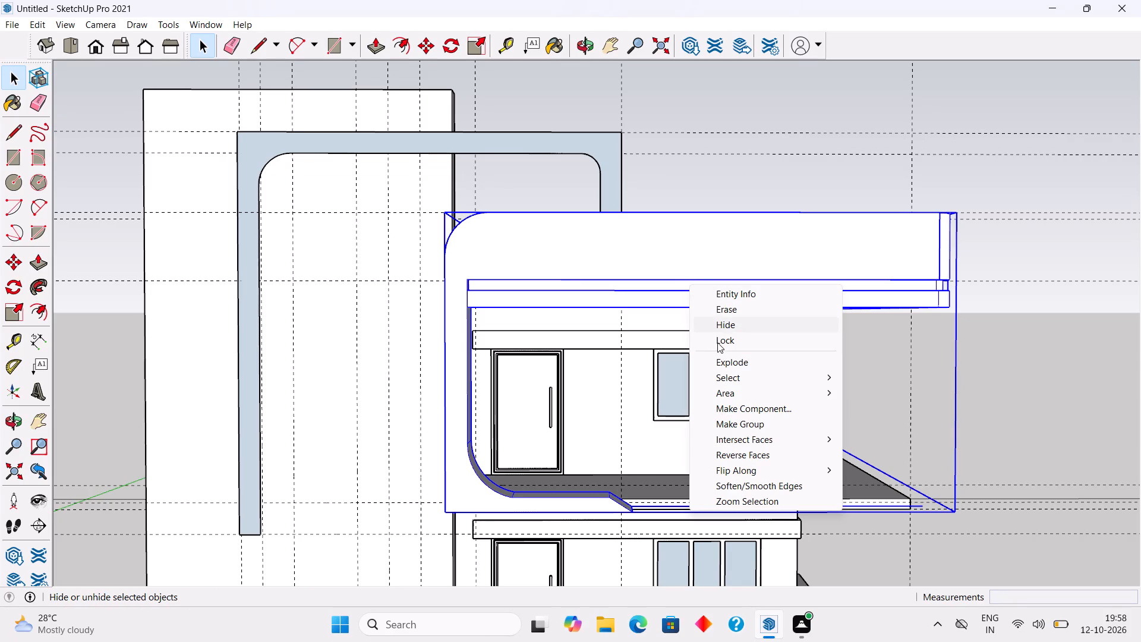
left_click(726, 322, "shift")
Open the roof slab group and draw a 6" vertical line down its front face's end beside the tower wall.
scroll(296, 316, "up", 2)
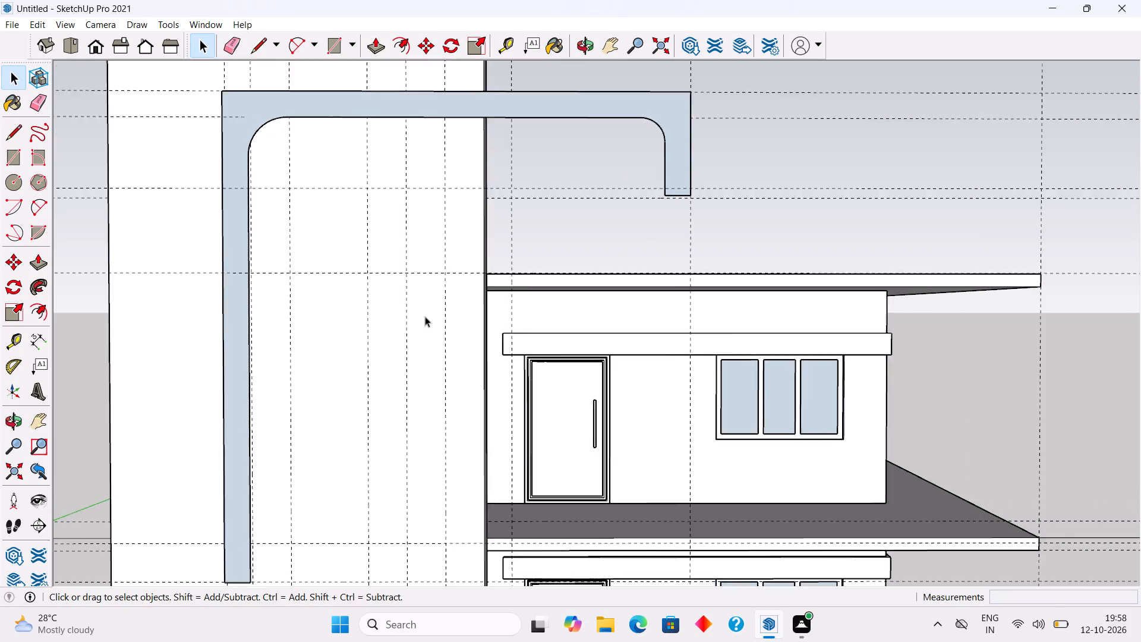
scroll(425, 316, "up", 2)
scroll(554, 301, "up", 4)
middle_click_drag(561, 272, 490, 366)
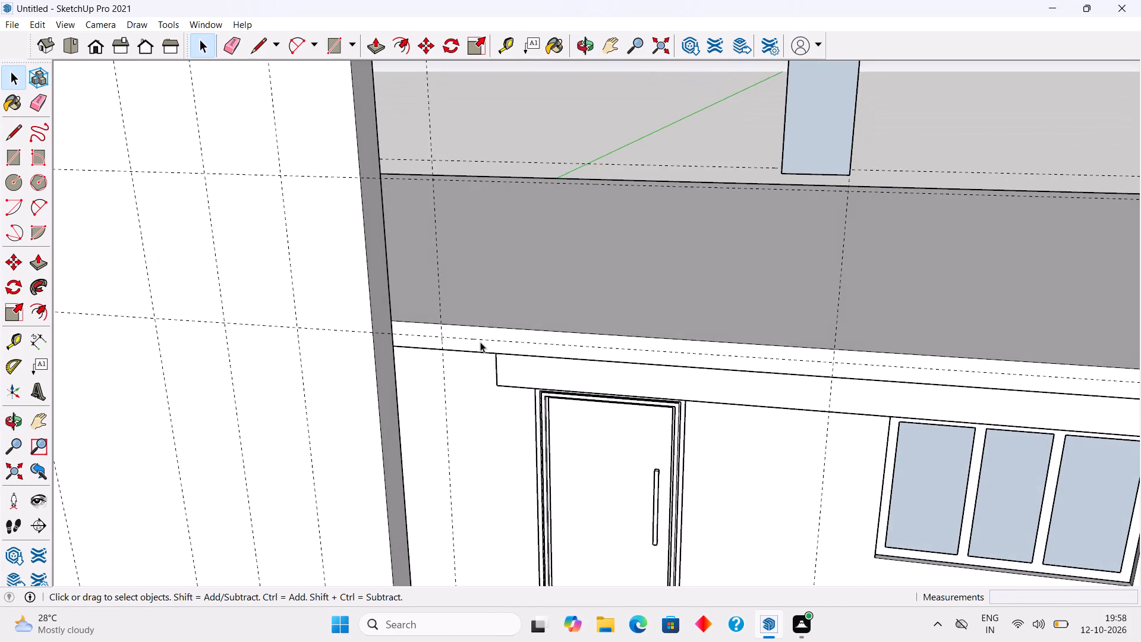
triple_click(480, 342)
key("l")
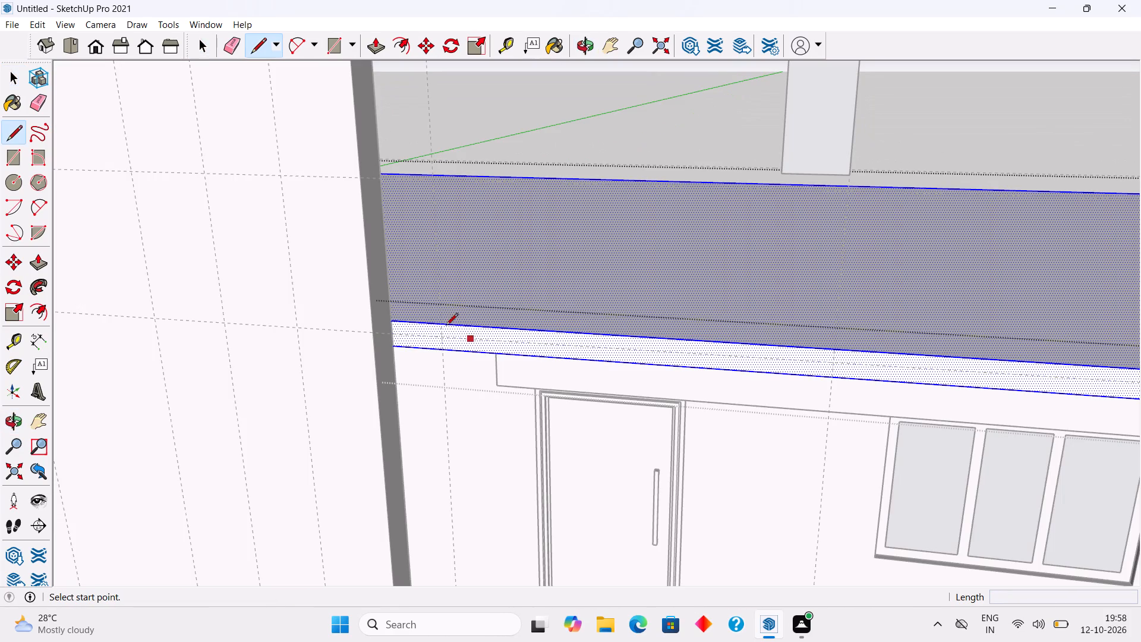
left_click(395, 320)
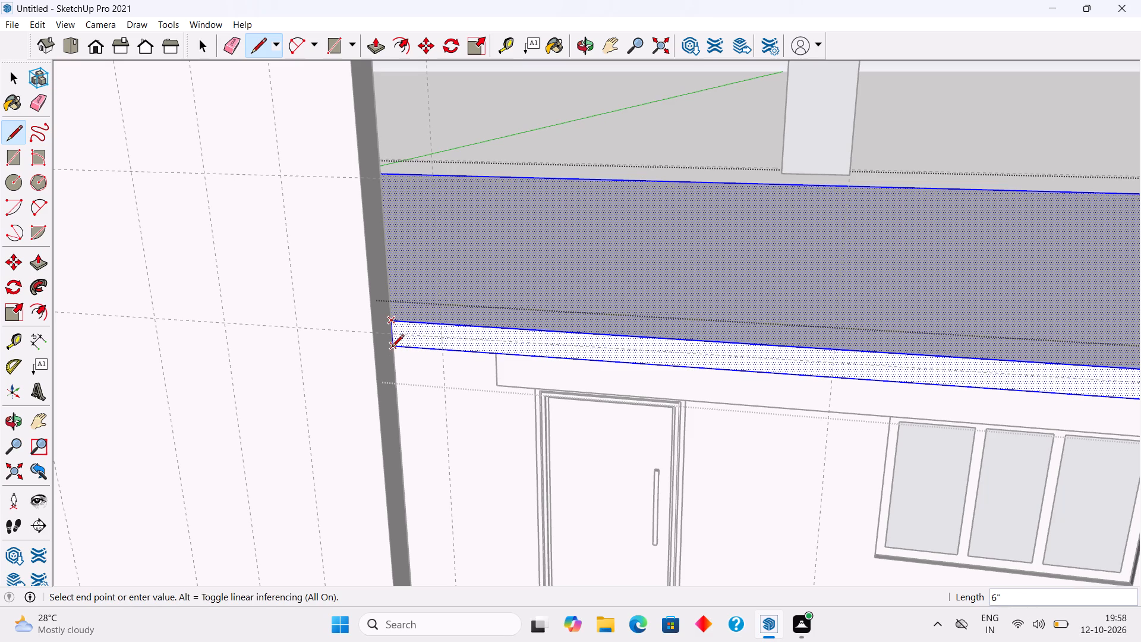
left_click(392, 347)
scroll(392, 347, "down", 10)
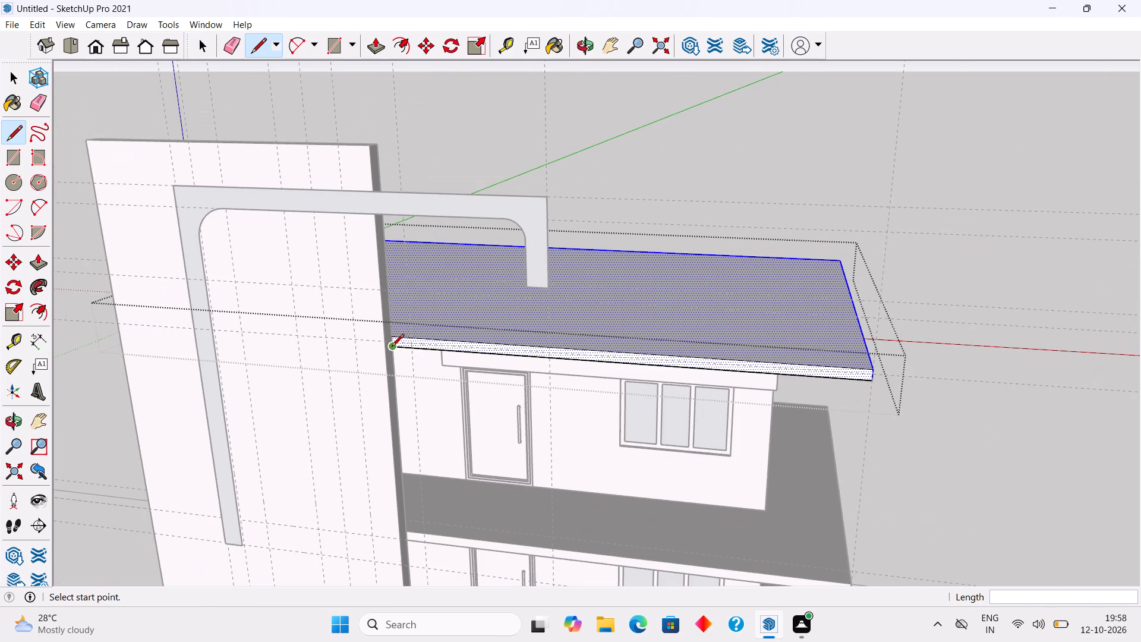
Push/Pull the front face of the roof slab outward by 9".
key("space")
key("p")
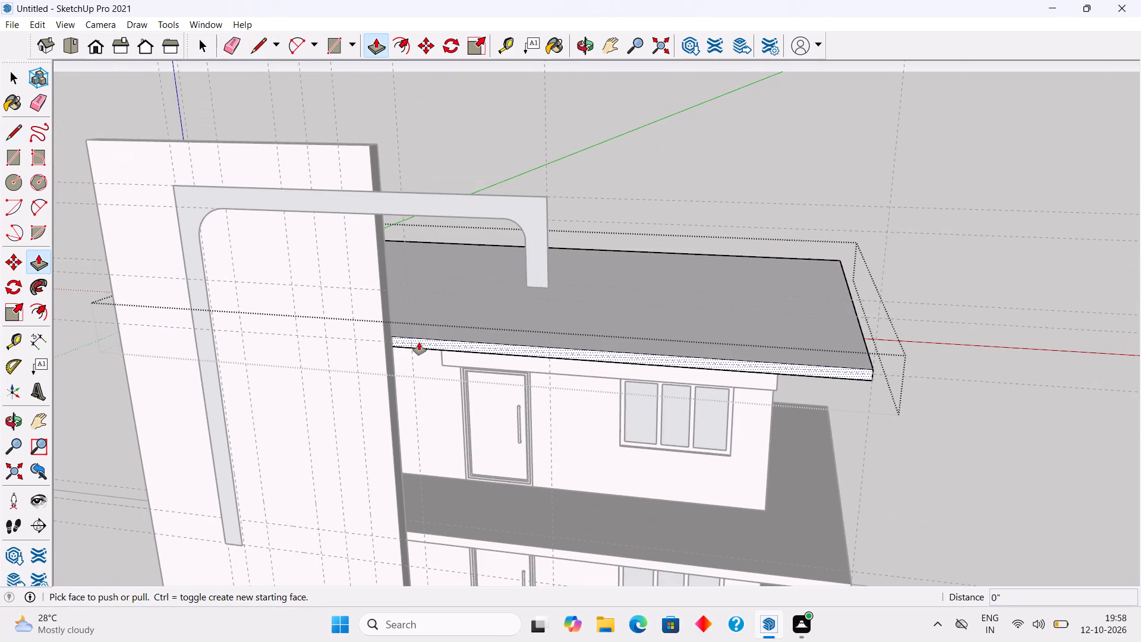
left_click(419, 342)
left_click(381, 307)
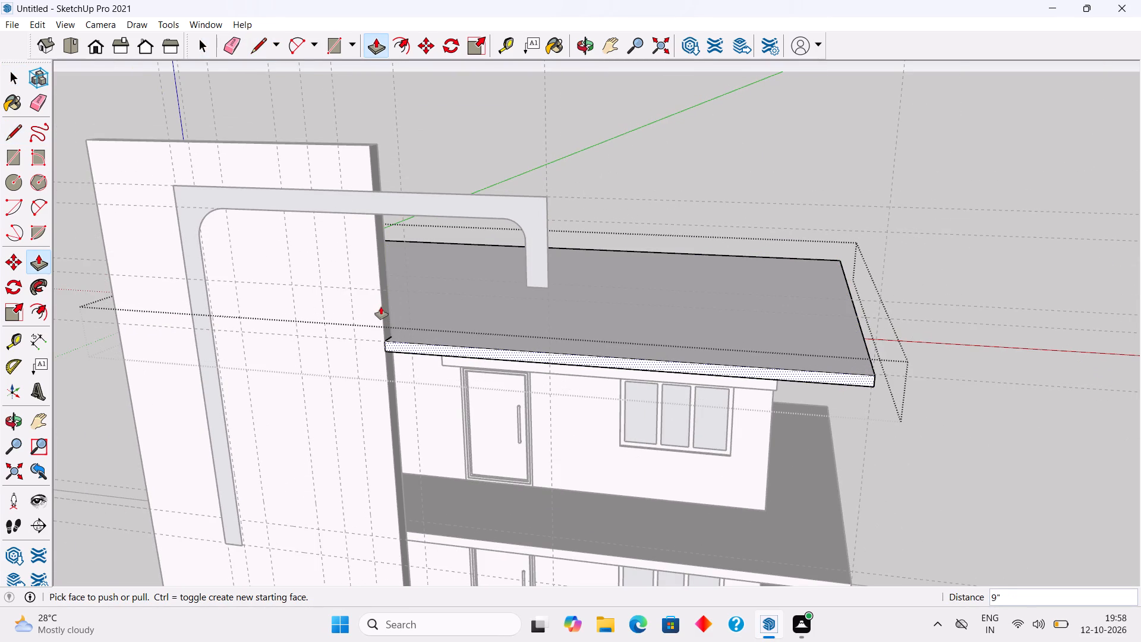
key("space")
scroll(534, 355, "down", 5)
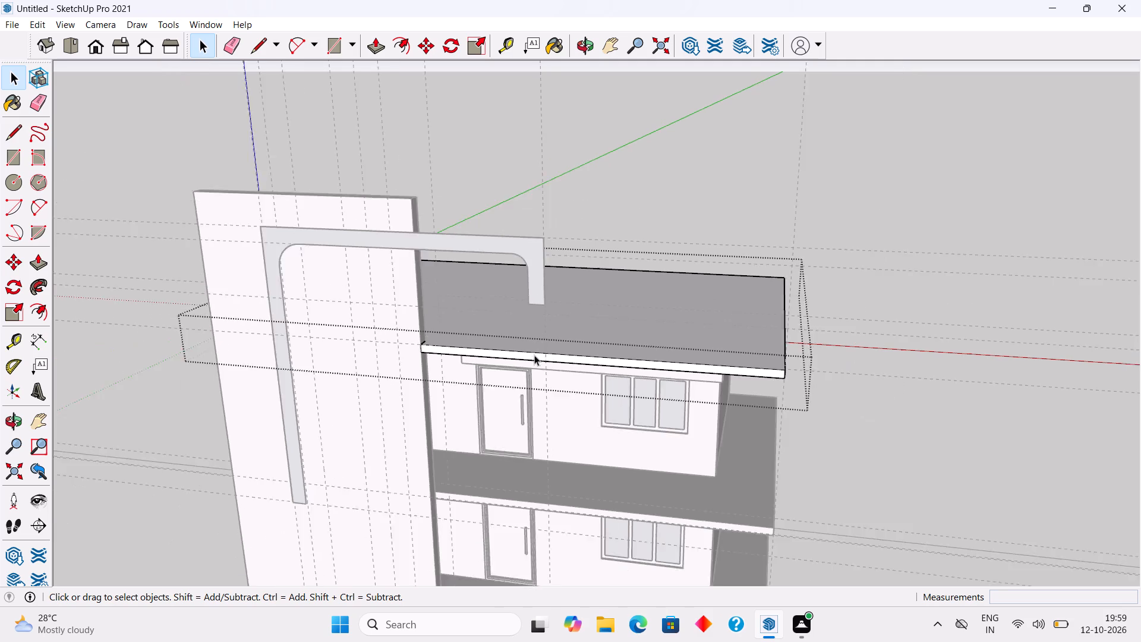
Open the slab group between the two storeys and draw a vertical line down its front face's end beside the tower wall.
middle_click_drag(576, 501, 616, 404)
scroll(556, 507, "up", 5)
scroll(548, 448, "up", 4)
triple_click(551, 414)
scroll(372, 420, "up", 1)
middle_click_drag(351, 429, 332, 438)
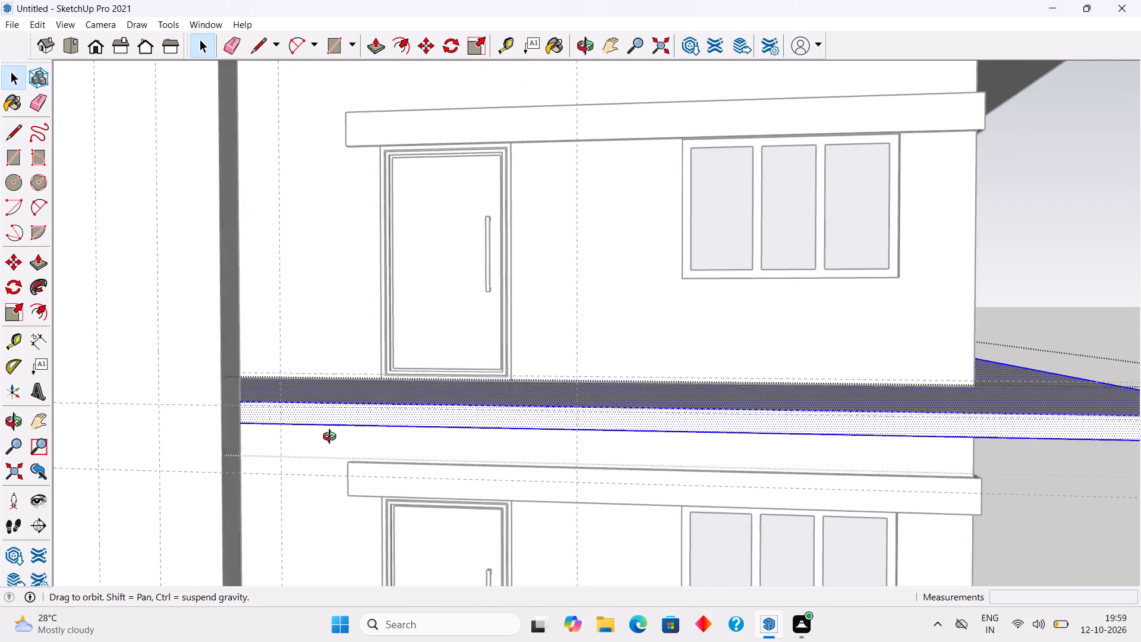
middle_click_drag(332, 438, 317, 446)
scroll(187, 454, "up", 5)
scroll(229, 423, "up", 2)
key("l")
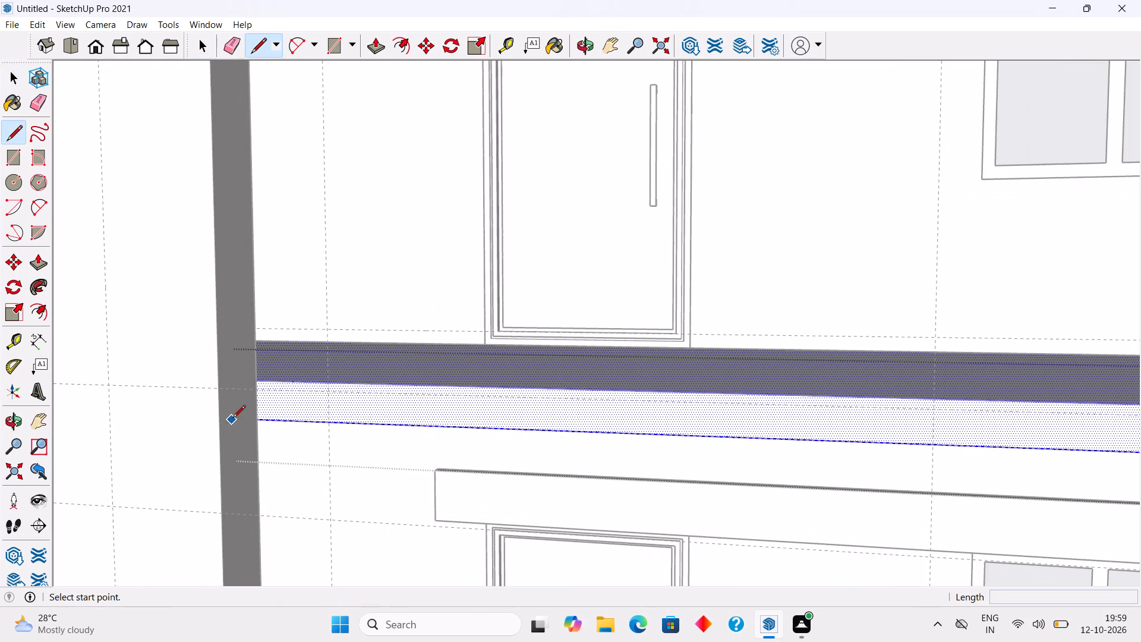
left_click(256, 383)
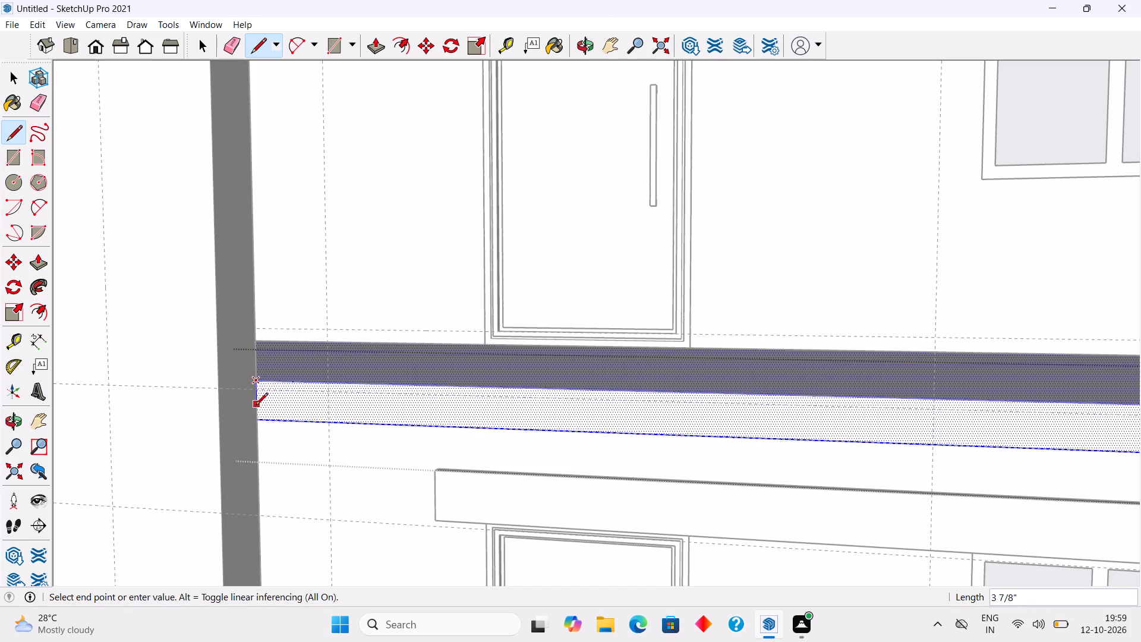
left_click(258, 416)
Push/Pull the front face of the slab between the two storeys outward by 9" and close its group.
key("p")
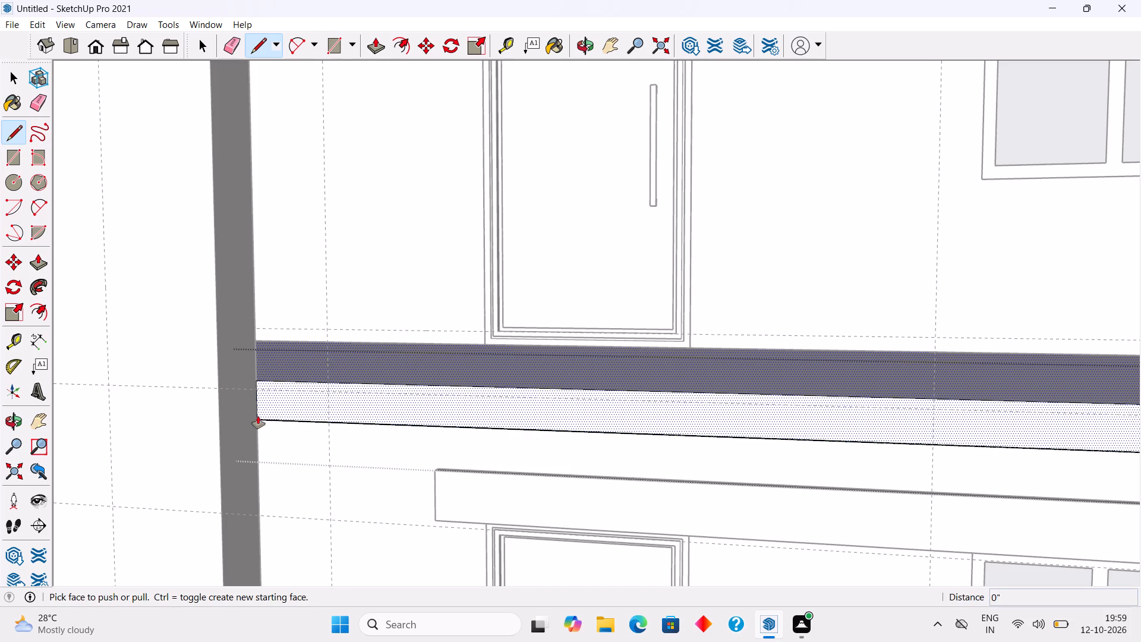
left_click(283, 411)
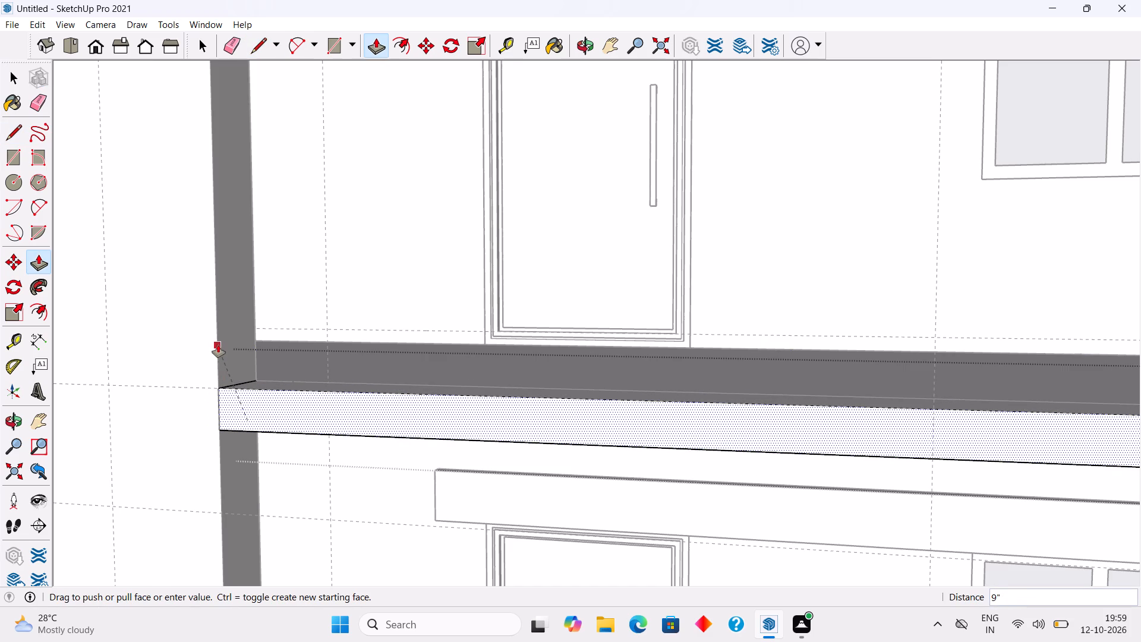
left_click(218, 345)
key("space")
scroll(217, 348, "down", 17)
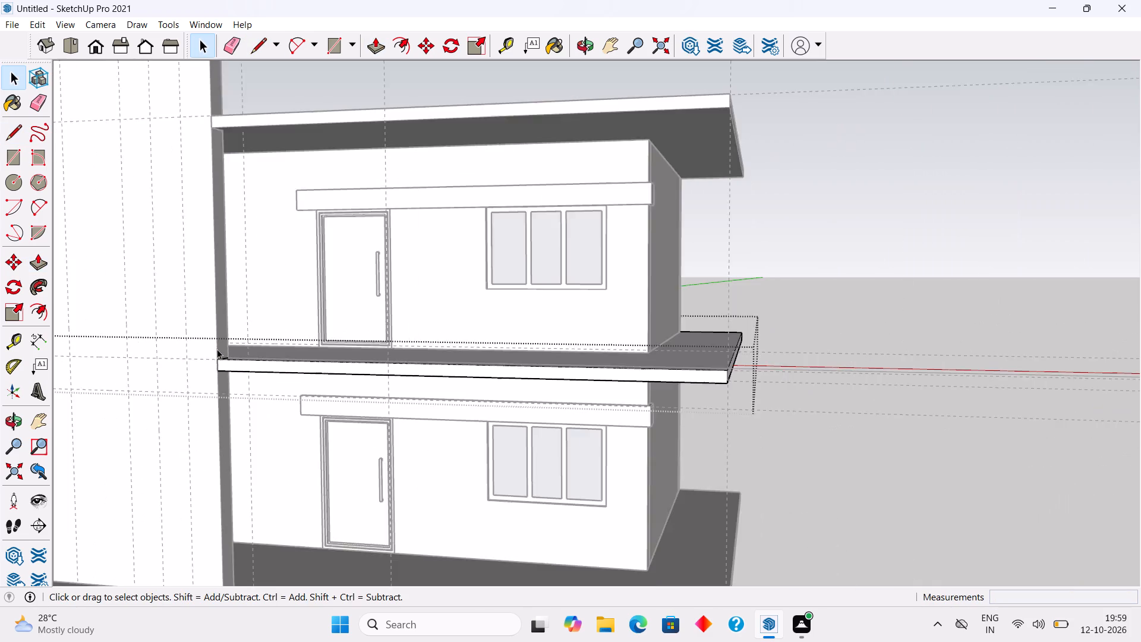
scroll(217, 349, "down", 8)
middle_click_drag(222, 370, 396, 426)
scroll(396, 426, "down", 4)
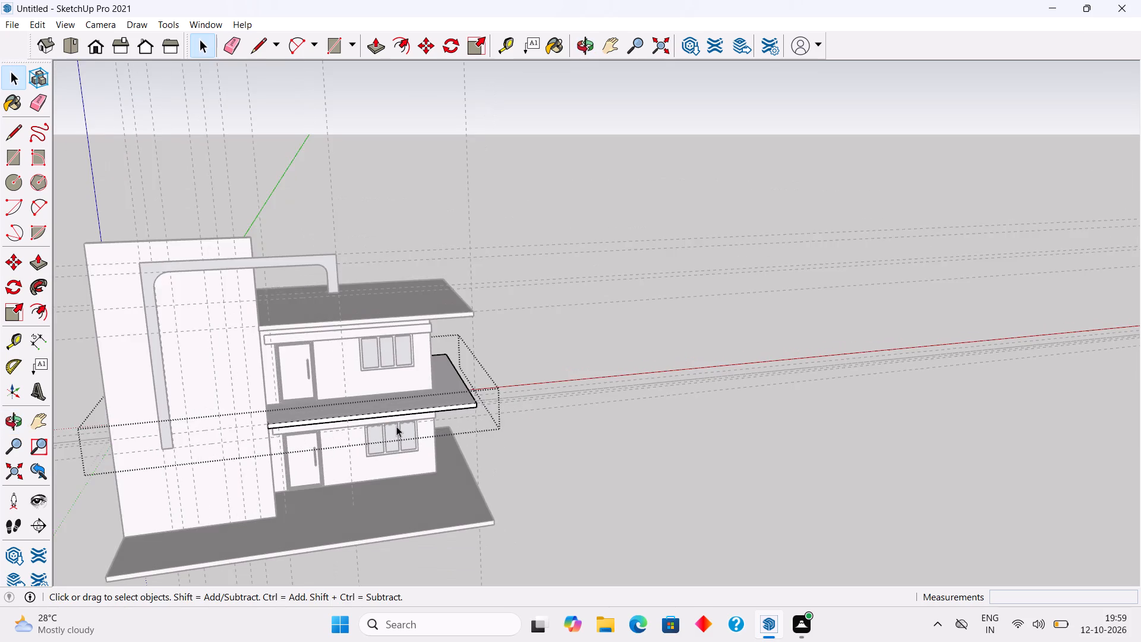
left_click(620, 443)
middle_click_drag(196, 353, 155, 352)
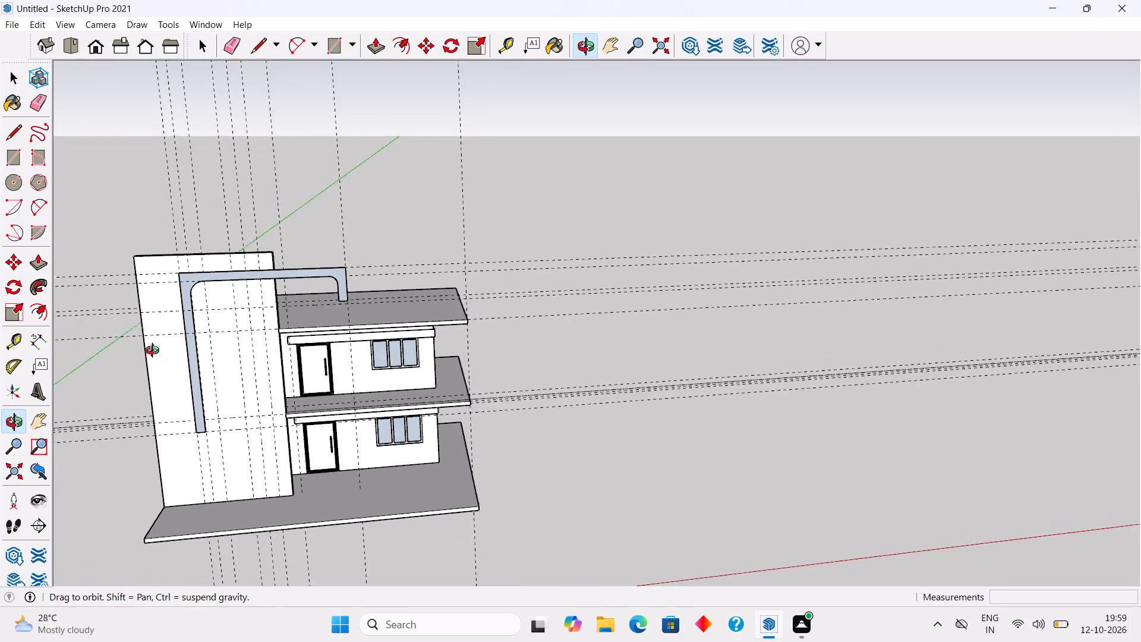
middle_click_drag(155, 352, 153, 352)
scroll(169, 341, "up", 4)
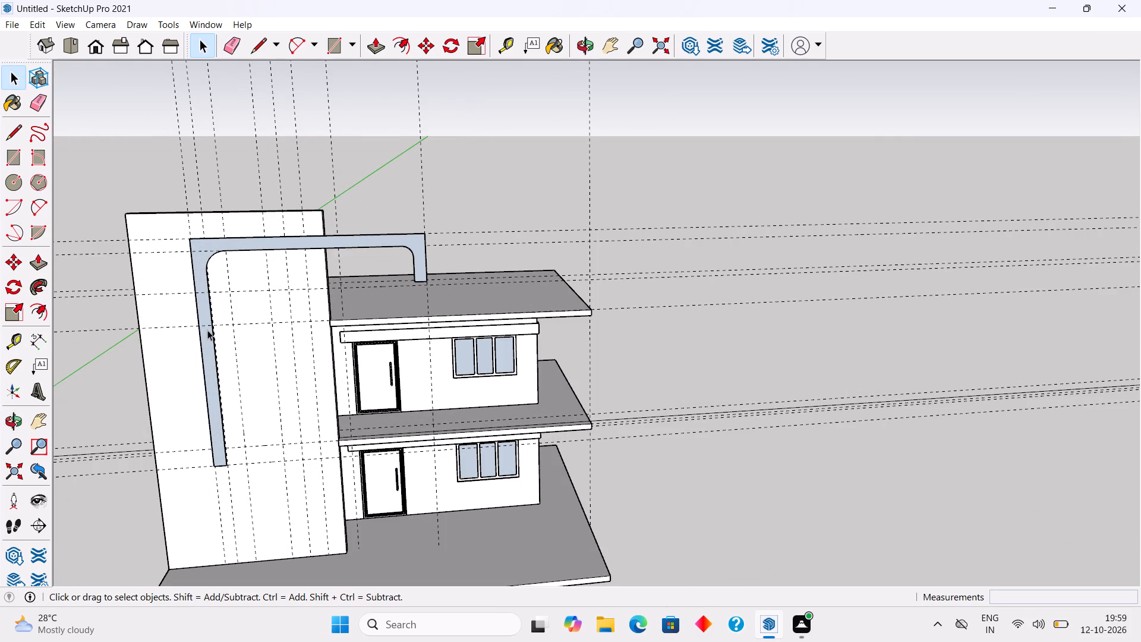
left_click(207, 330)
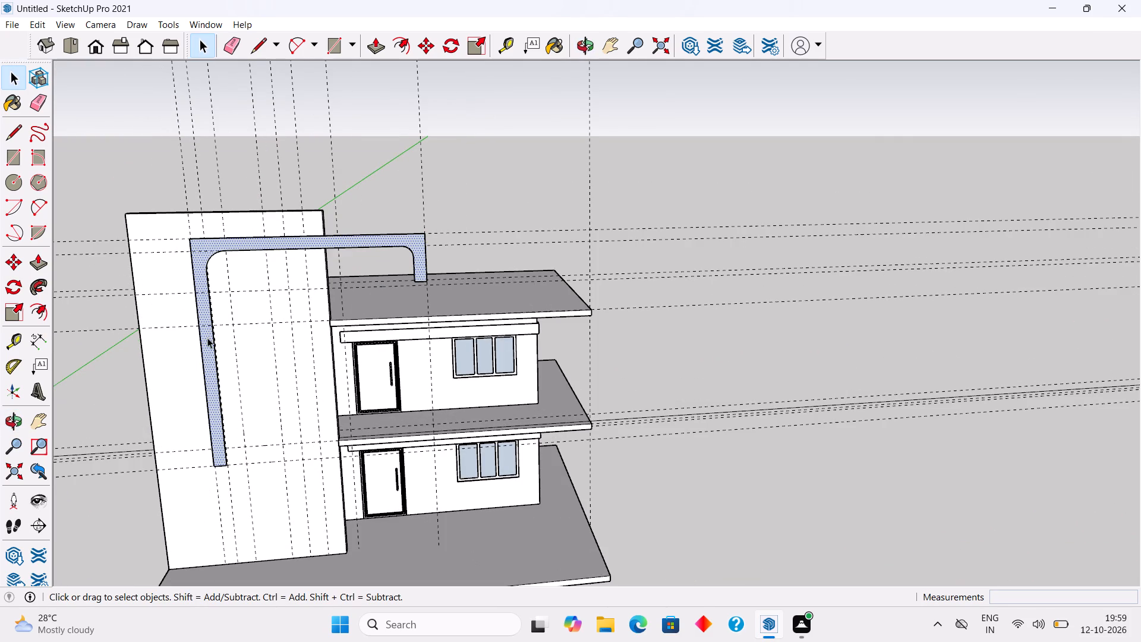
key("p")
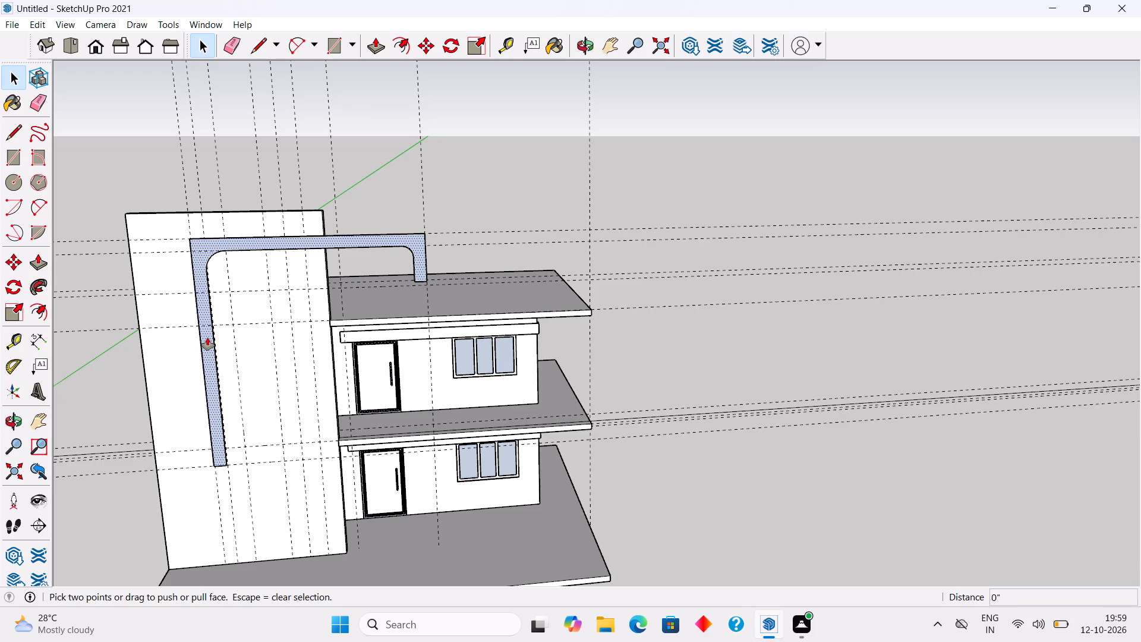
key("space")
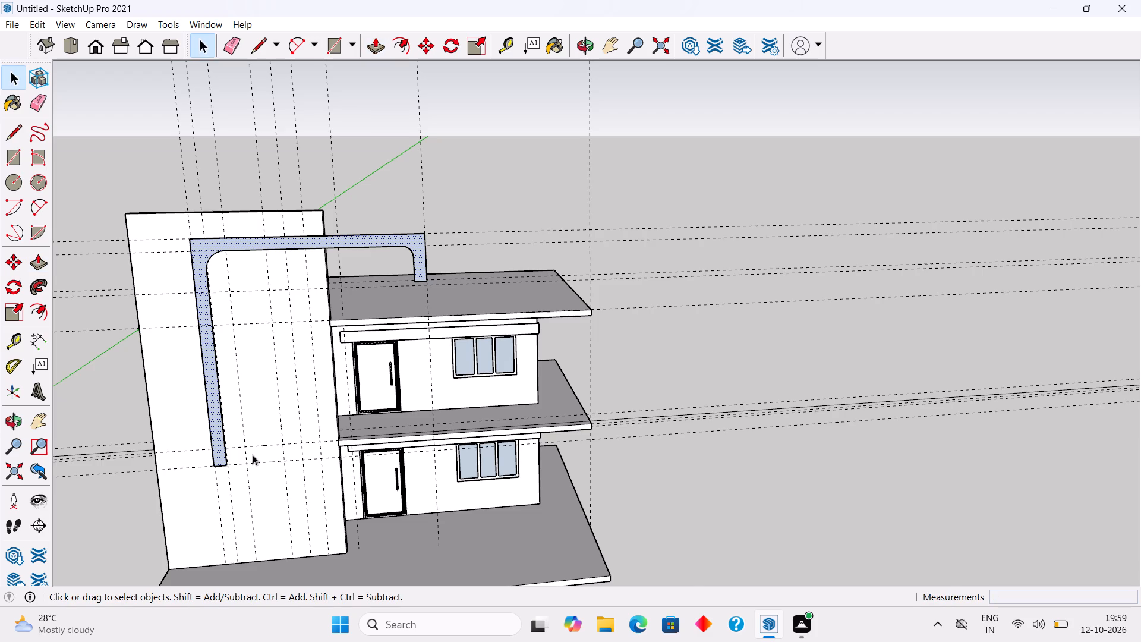
Examine the lower end of the open facade frame's long leg against the guides on the tower wall and the neighbouring slab.
scroll(326, 465, "up", 6)
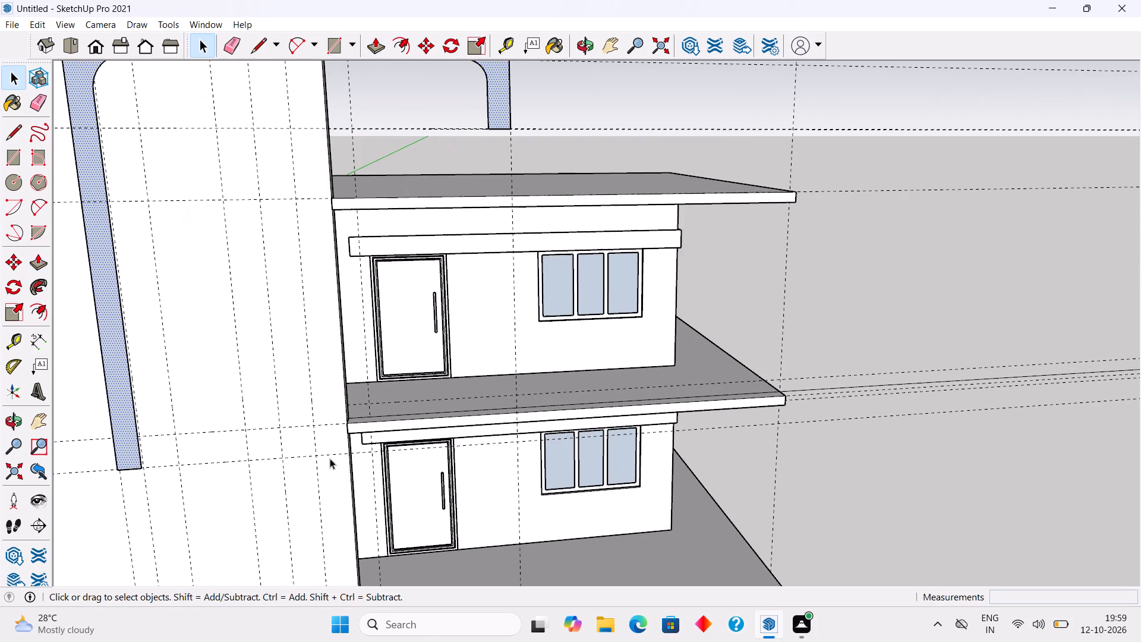
key("r")
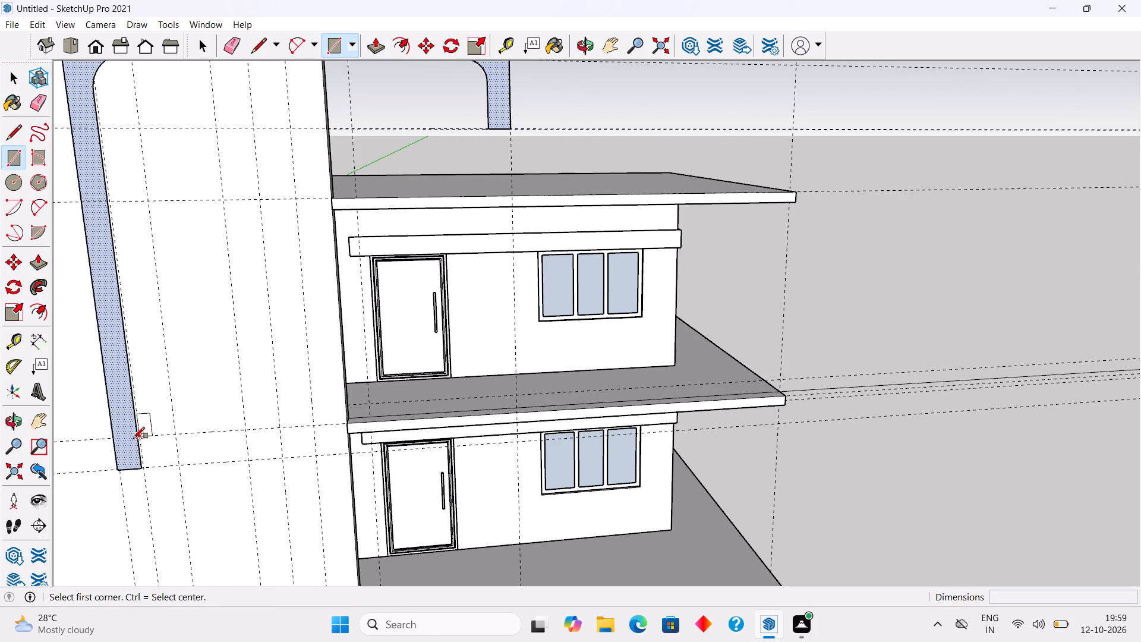
scroll(138, 439, "up", 16)
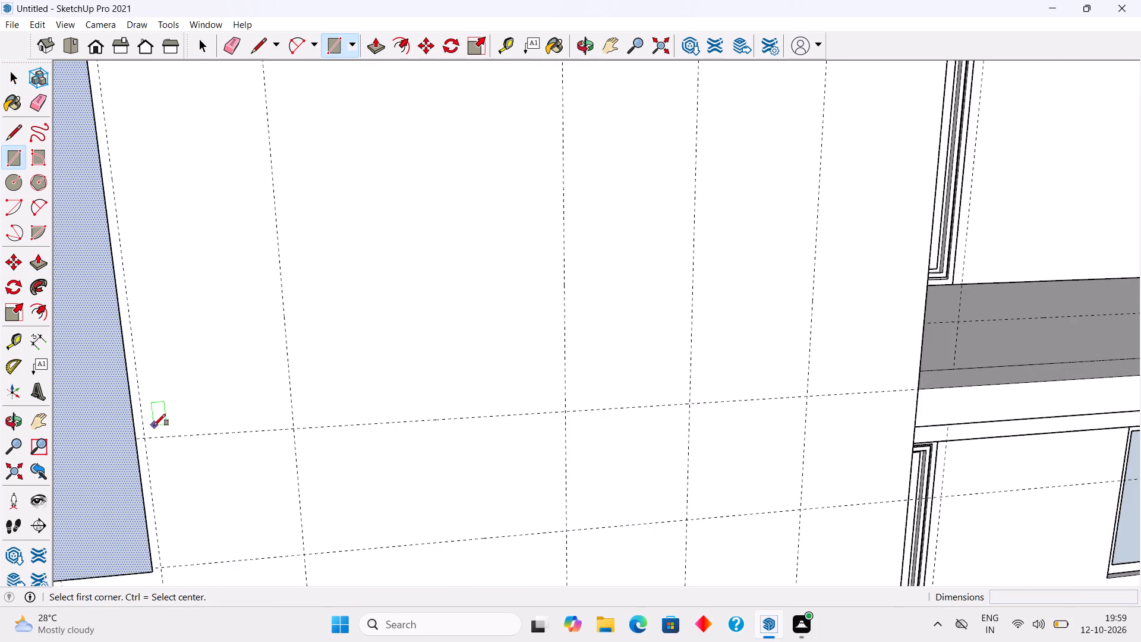
scroll(154, 427, "up", 2)
middle_click_drag(141, 431, 25, 396)
scroll(25, 396, "down", 3)
scroll(597, 481, "down", 6)
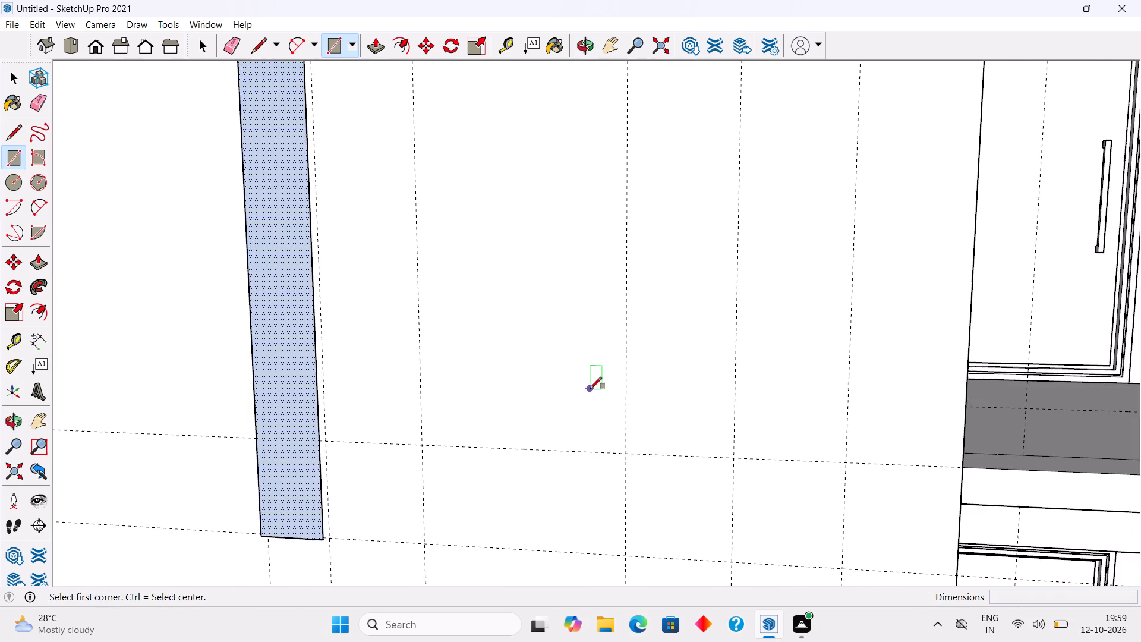
middle_click_drag(525, 398, 283, 379)
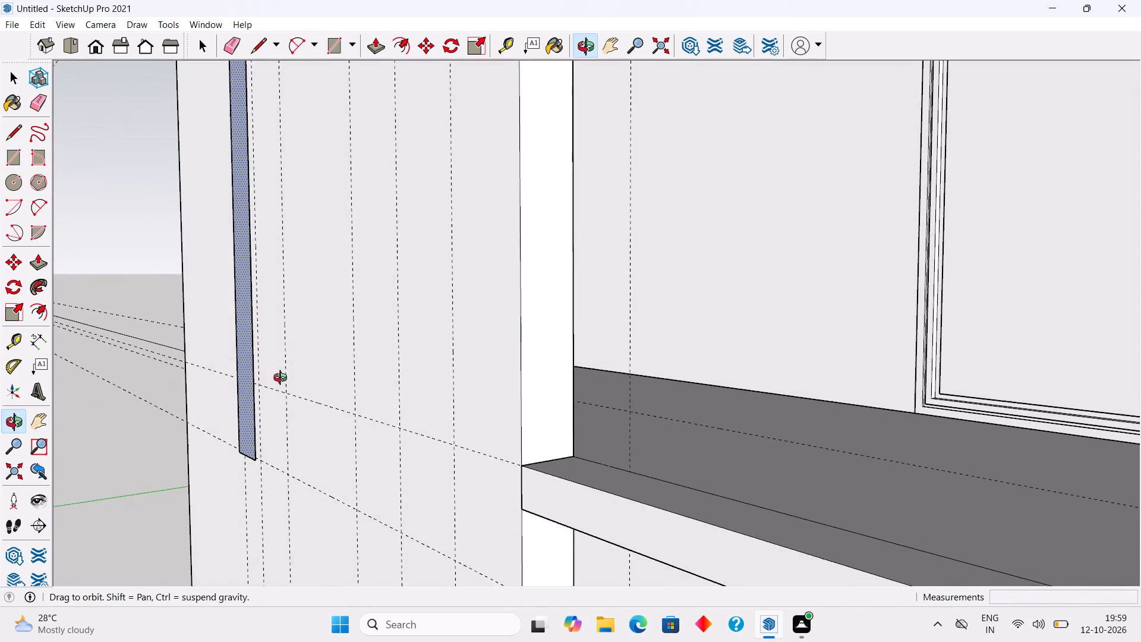
middle_click_drag(283, 379, 283, 380)
scroll(251, 383, "up", 4)
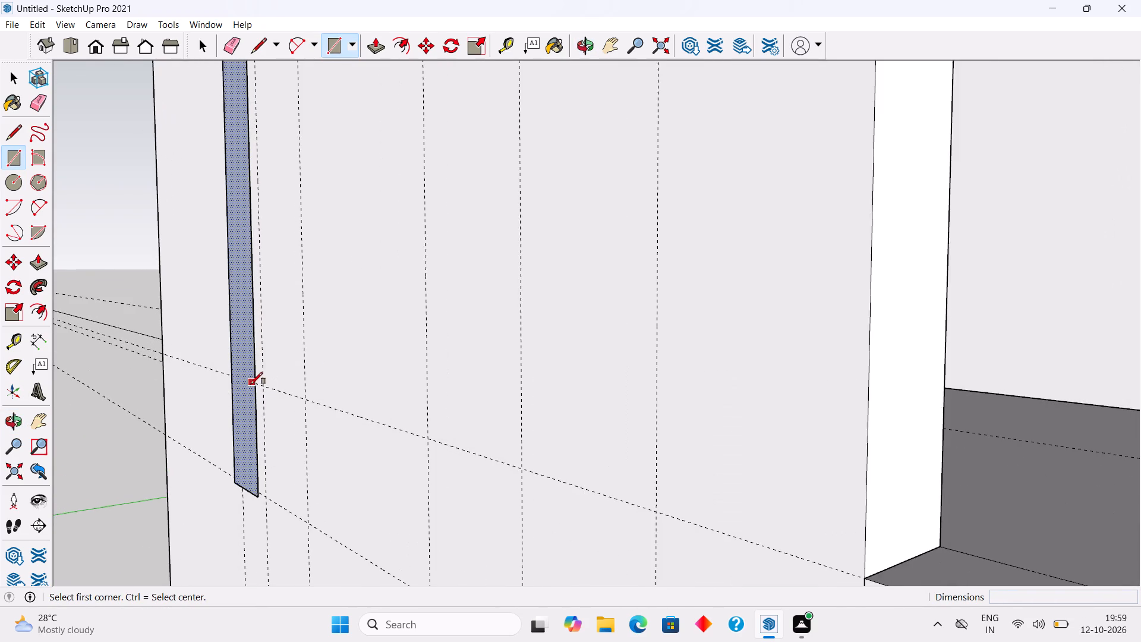
scroll(252, 385, "up", 4)
middle_click_drag(271, 389, 456, 354)
scroll(456, 354, "down", 14)
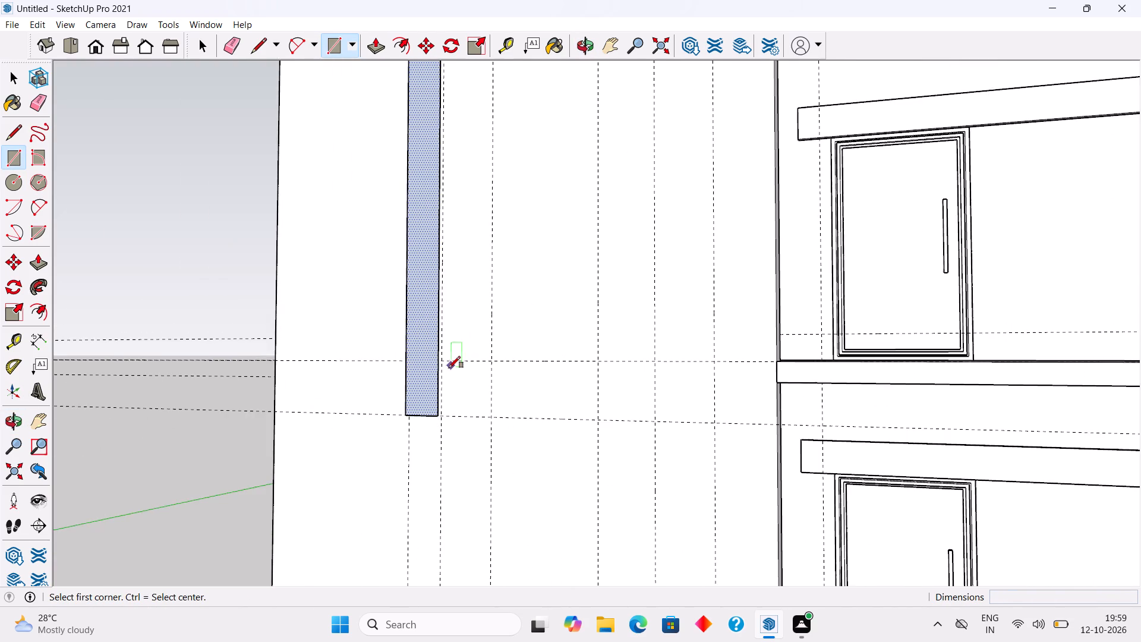
scroll(449, 437, "down", 1)
middle_click_drag(450, 438, 532, 464)
scroll(532, 464, "down", 10)
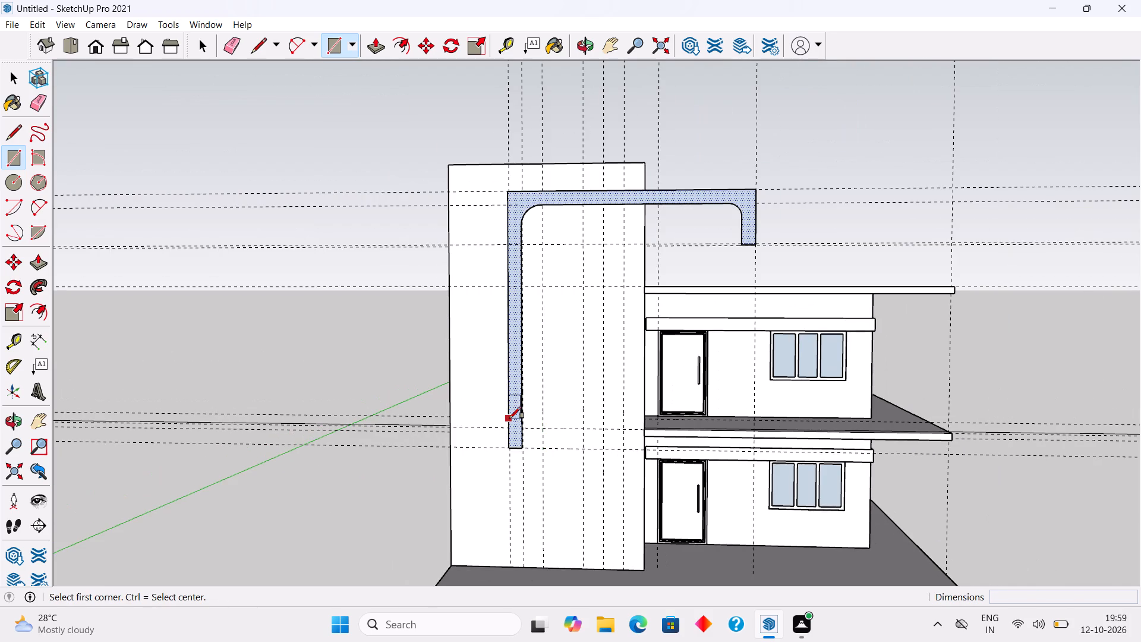
scroll(509, 418, "up", 3)
middle_click_drag(527, 432, 604, 472)
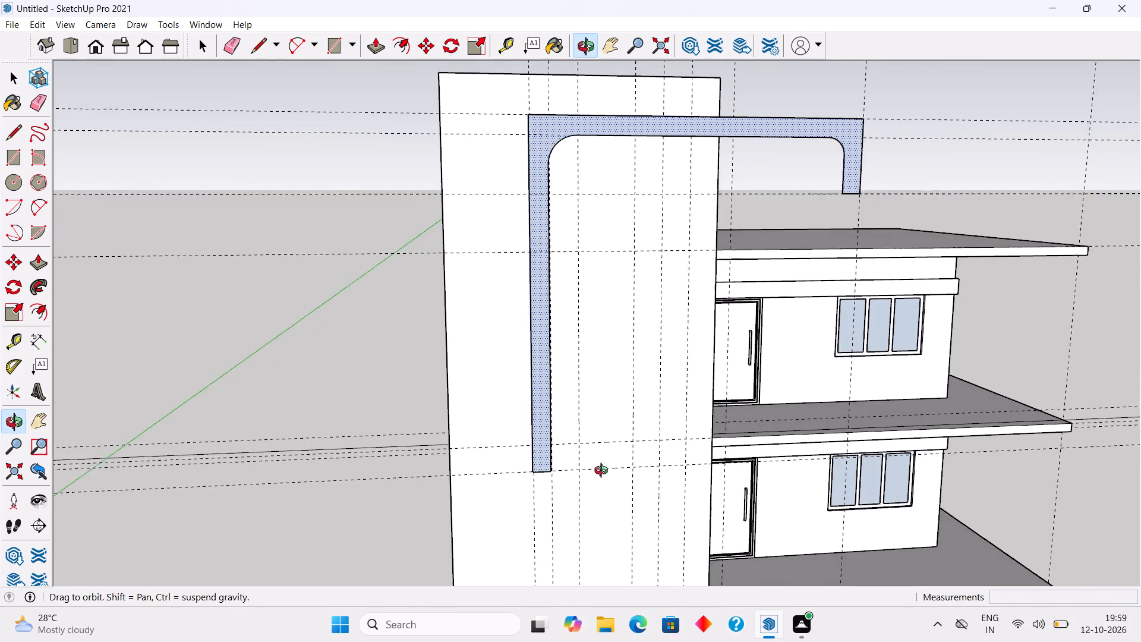
middle_click_drag(604, 472, 554, 468)
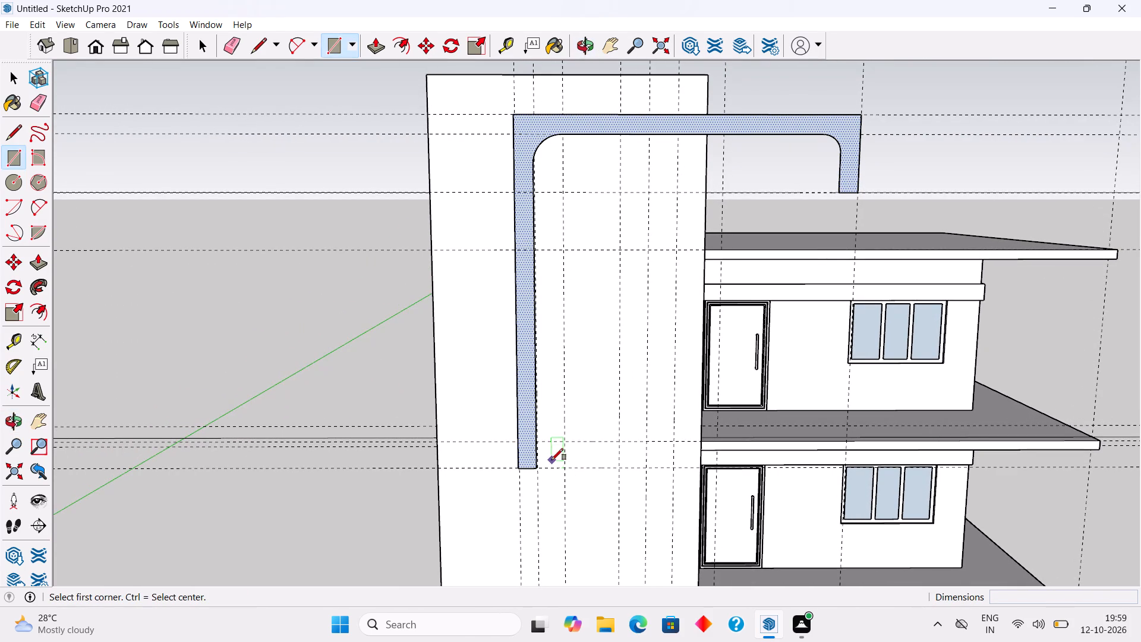
key("space")
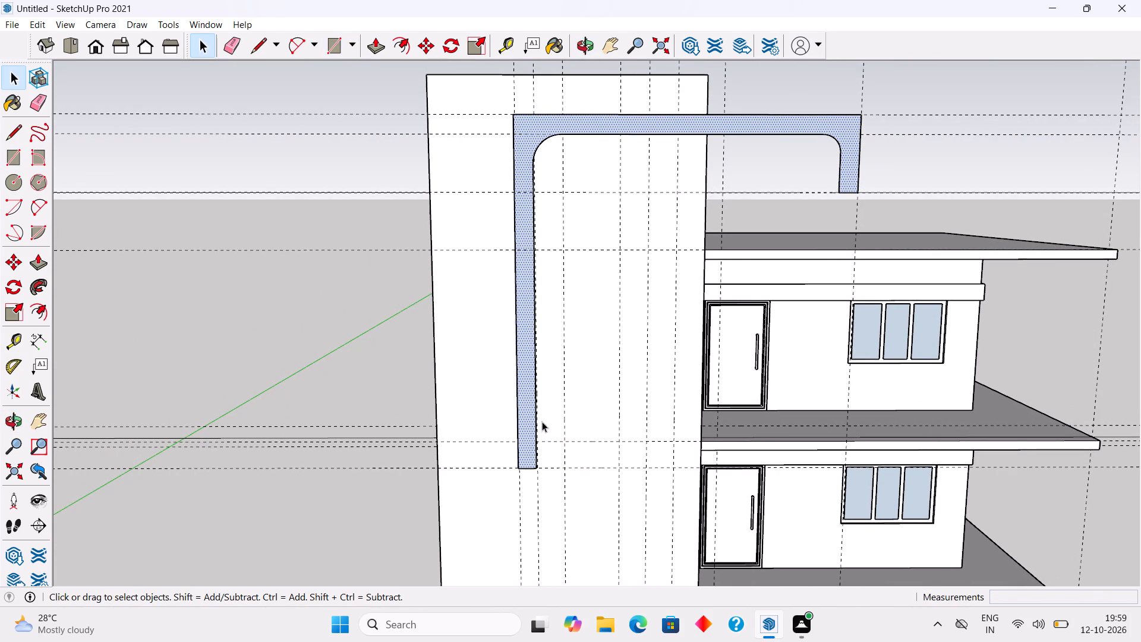
Delete the inner vertical edge of the open facade frame's long leg on the tower.
left_click(534, 426)
key("semicolon")
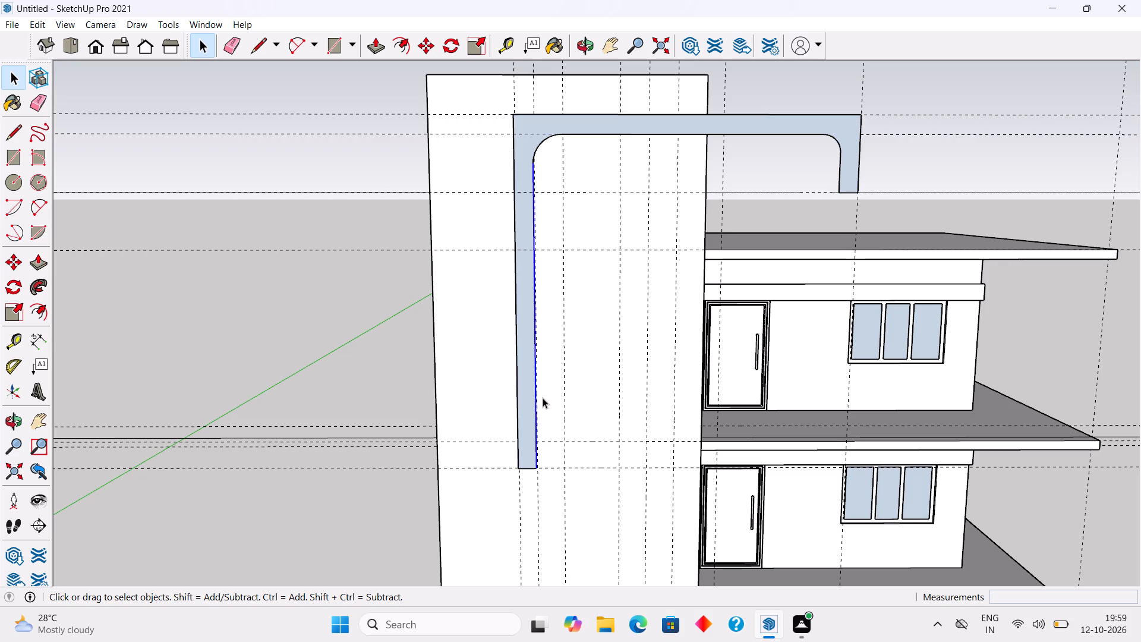
key("Delete")
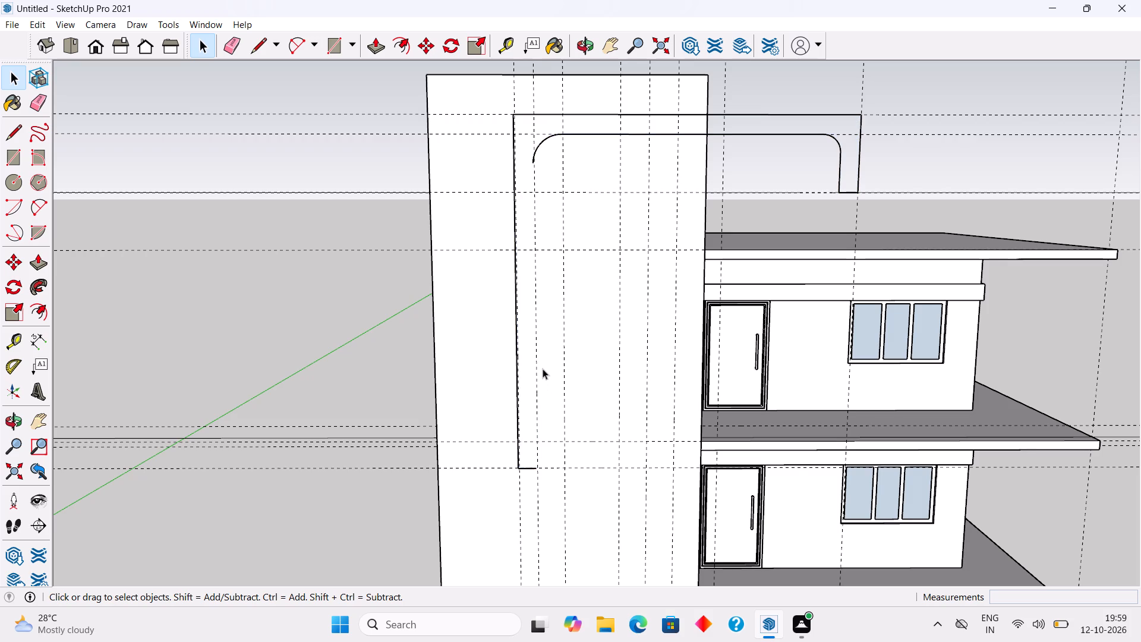
Examine the lower end of the facade frame's inner corner arc against the vertical guide on the tower wall.
scroll(527, 187, "up", 14)
scroll(490, 104, "up", 4)
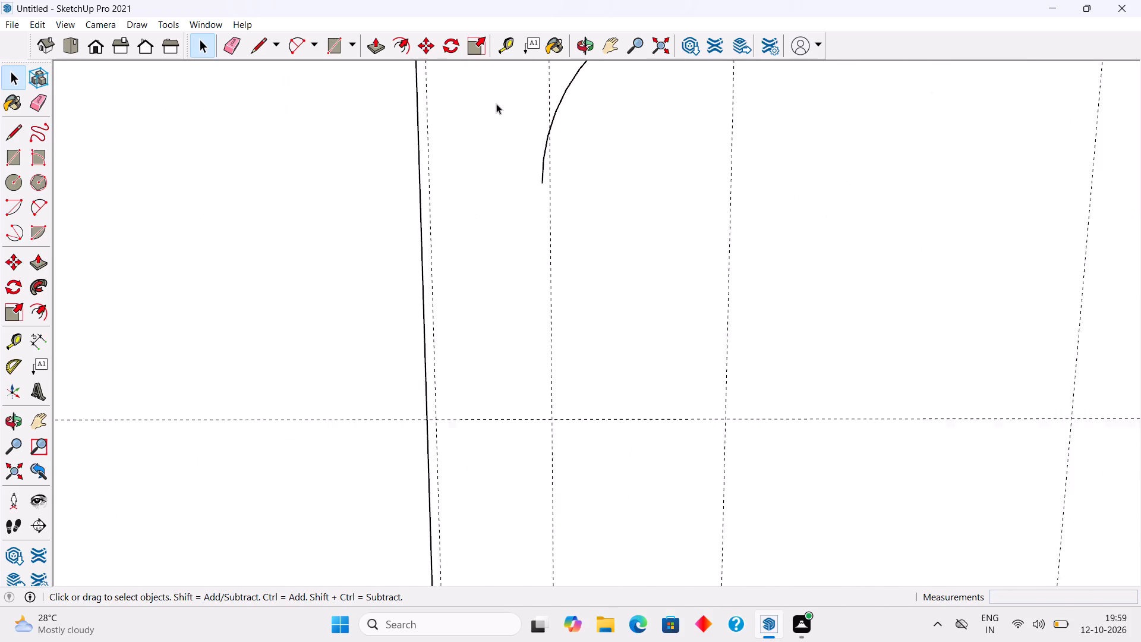
scroll(496, 103, "up", 1)
scroll(550, 119, "up", 10)
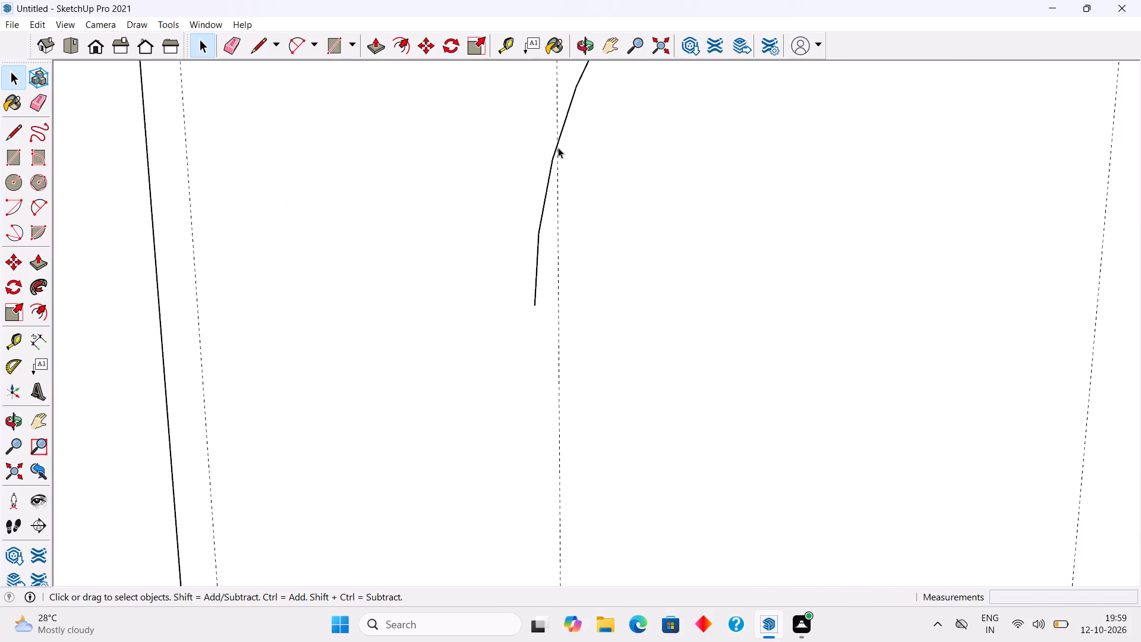
key("l")
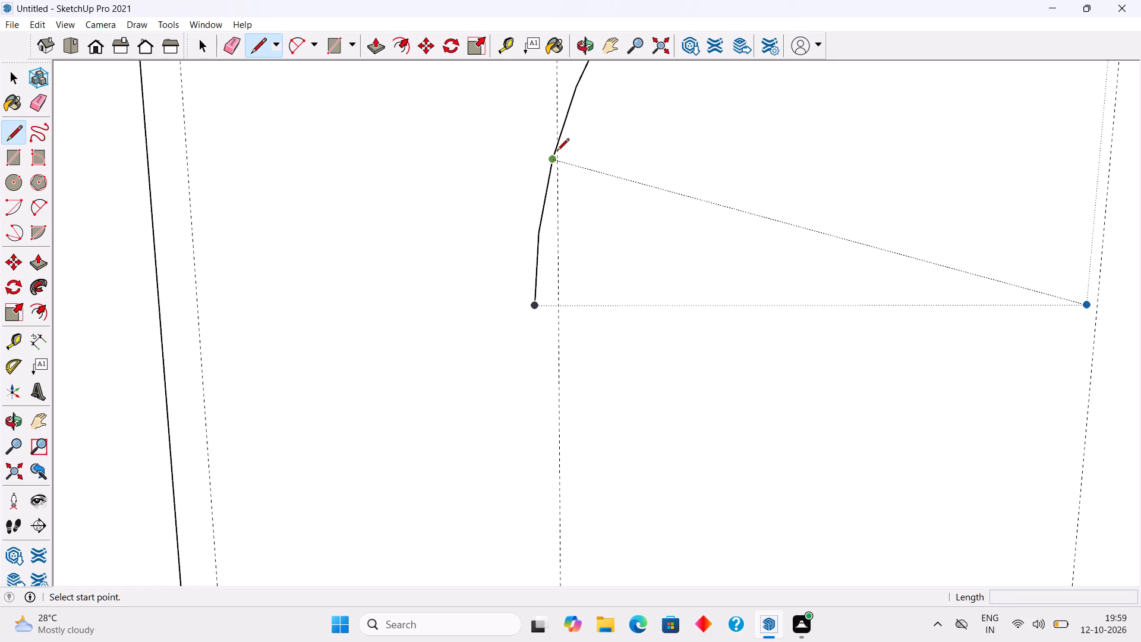
scroll(558, 141, "up", 14)
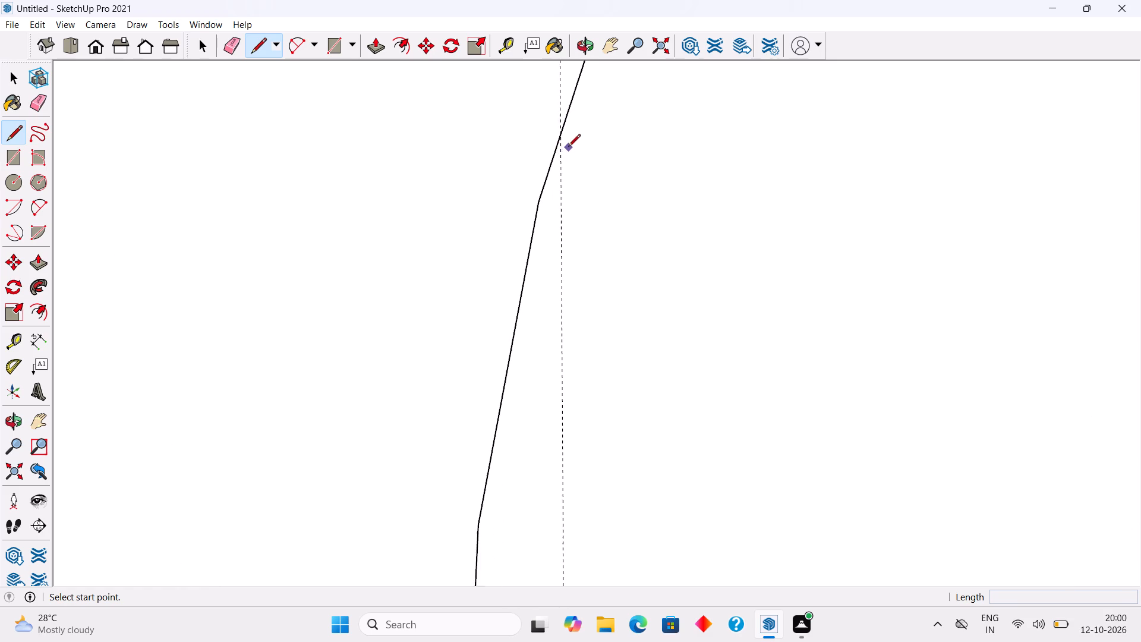
scroll(568, 147, "up", 1)
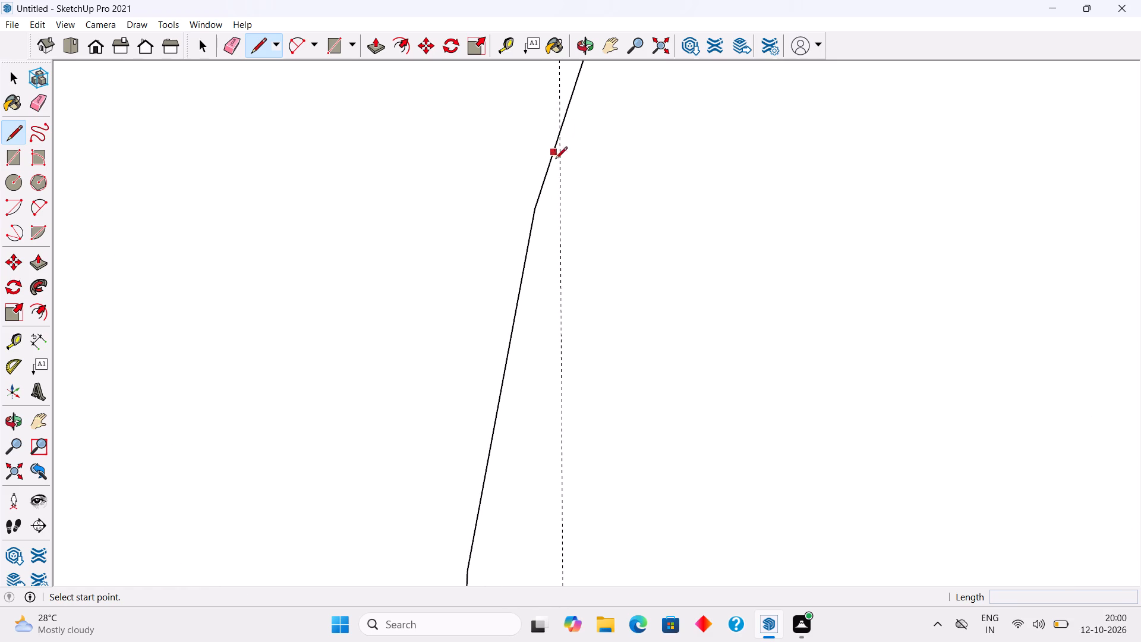
middle_click_drag(555, 160, 869, 206)
scroll(866, 200, "down", 16)
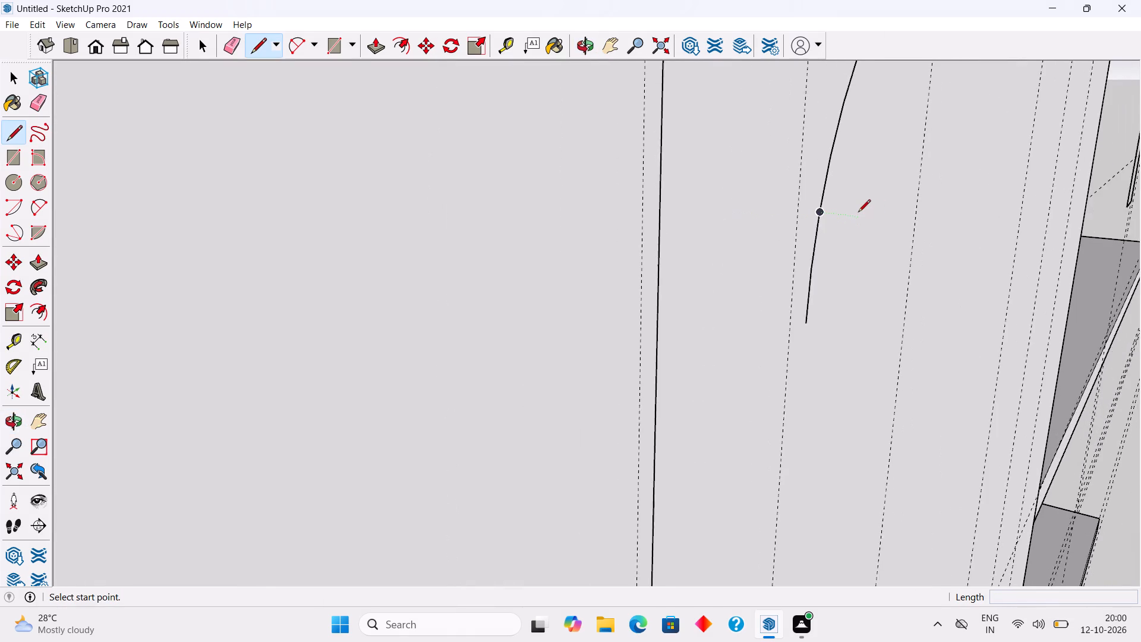
scroll(856, 214, "down", 15)
middle_click_drag(850, 255, 962, 308)
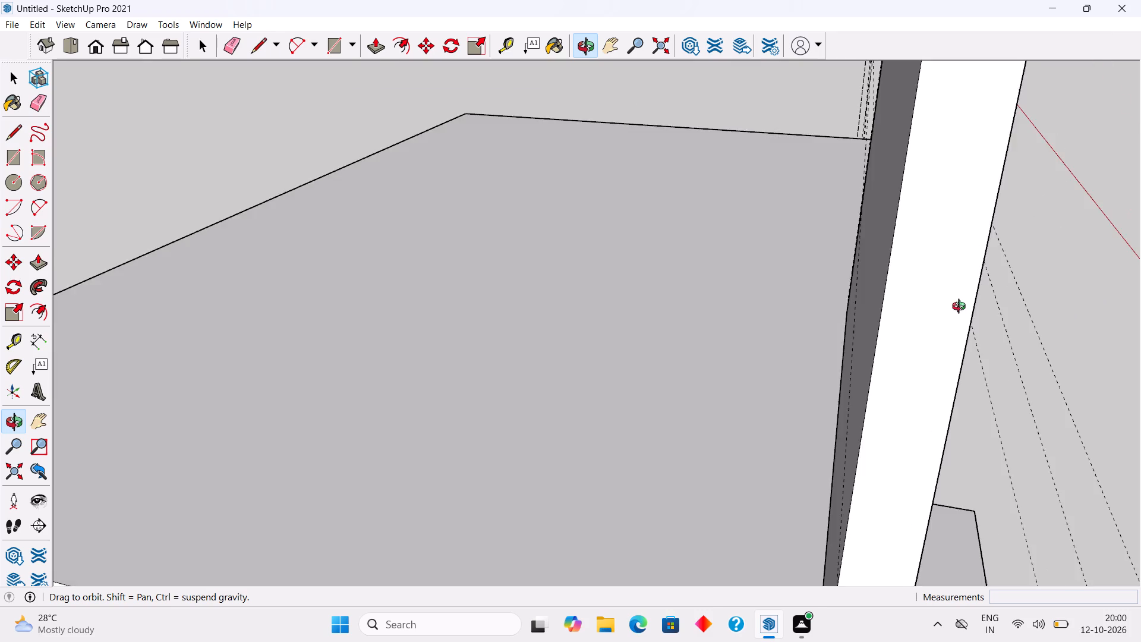
middle_click_drag(962, 308, 830, 318)
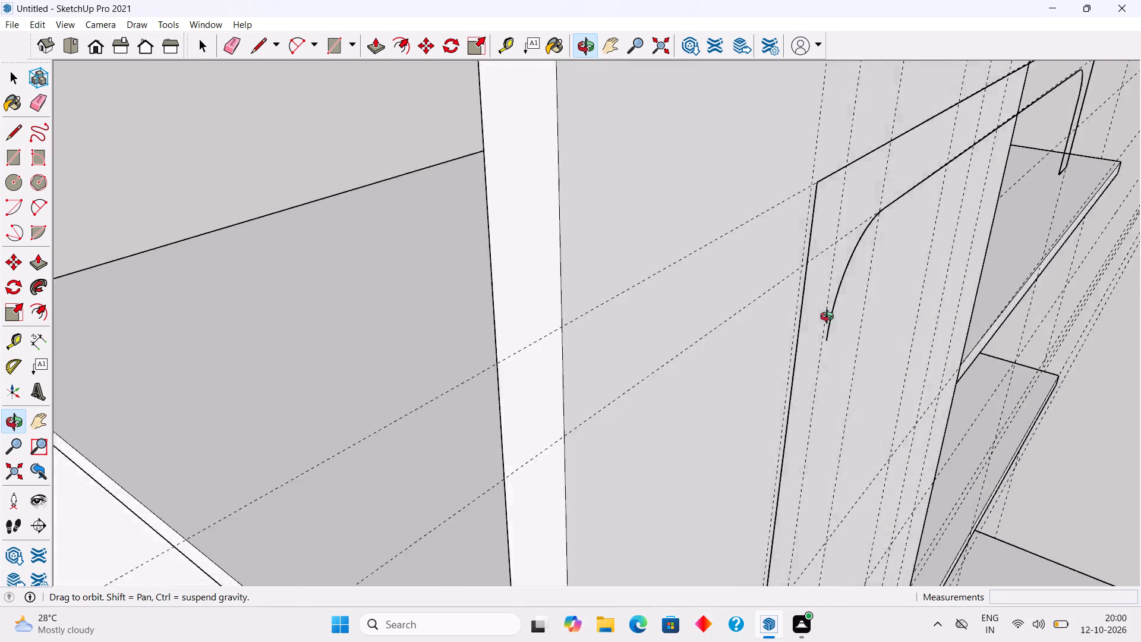
middle_click_drag(830, 318, 559, 263)
scroll(559, 263, "down", 11)
middle_click_drag(553, 252, 461, 167)
Undo the deletion of the inner vertical edge on the facade frame's long leg.
key("ctrl+z")
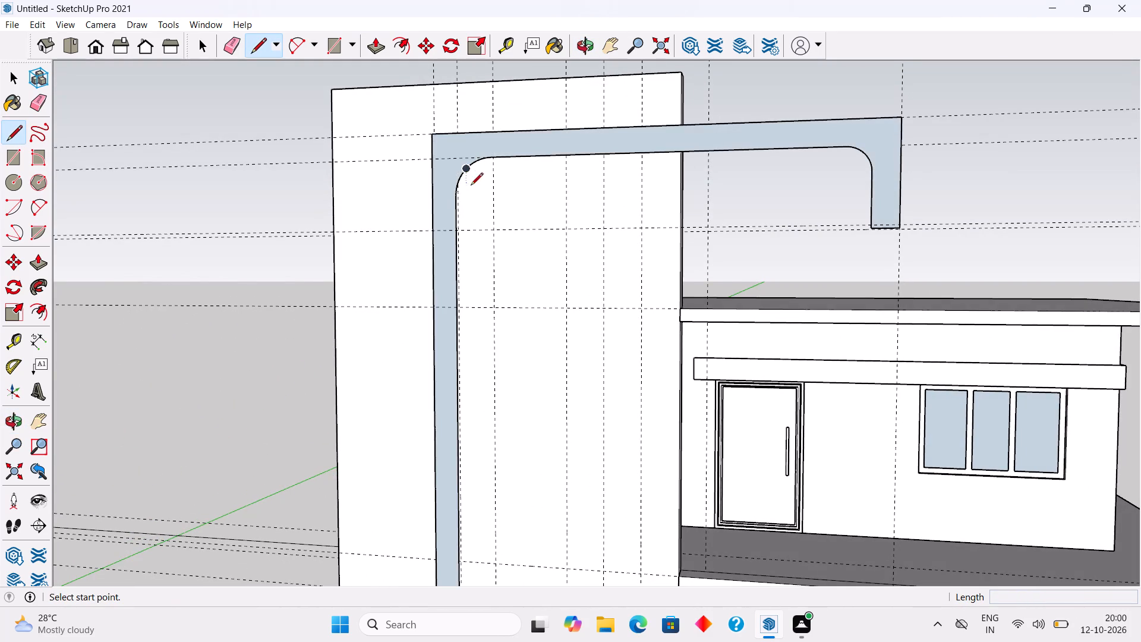
Push/Pull the facade frame's front face outward from the tower by 1'.
key("space")
key("p")
left_click(444, 166)
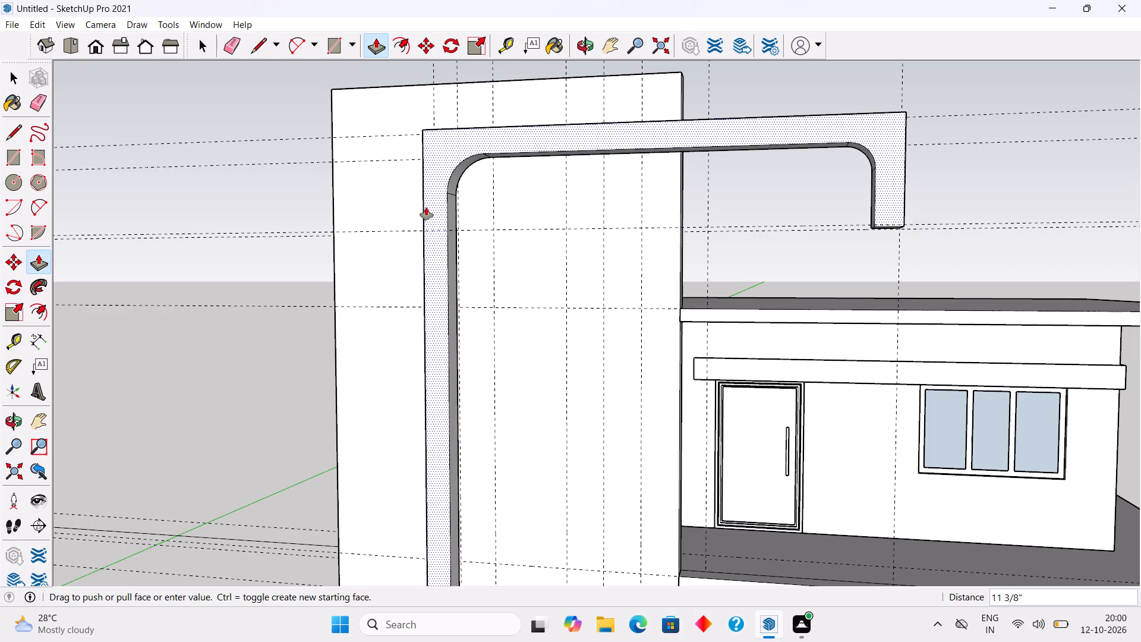
type("1'")
key("Return")
key("space")
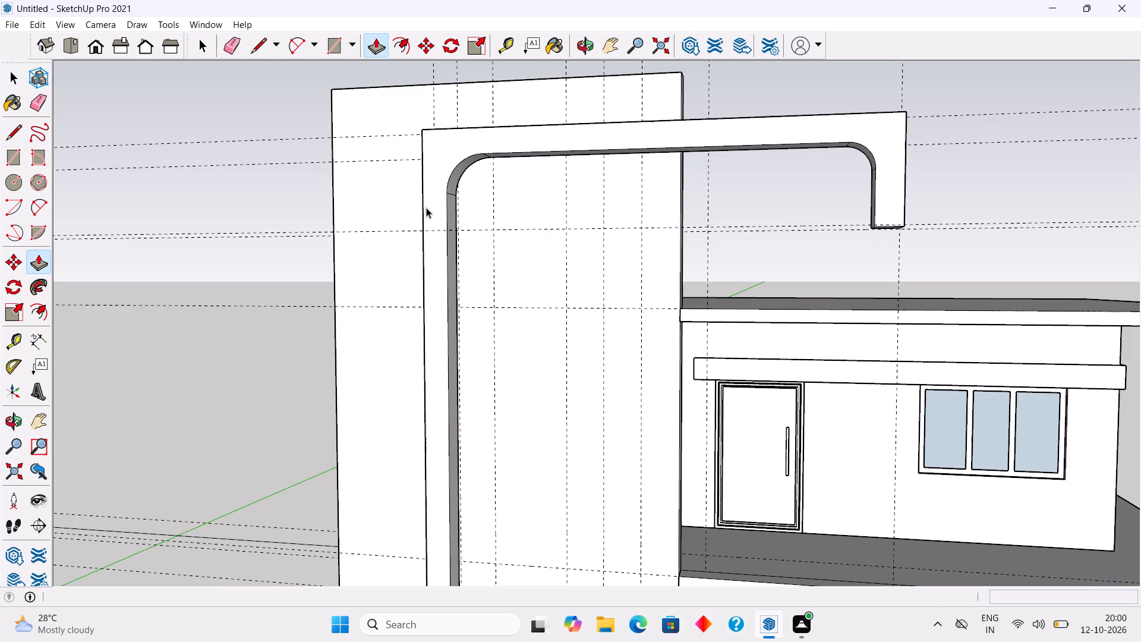
Examine the extruded facade frame from above and in front, checking how it sits against the tower wall.
scroll(426, 207, "down", 9)
middle_click_drag(423, 295, 210, 484)
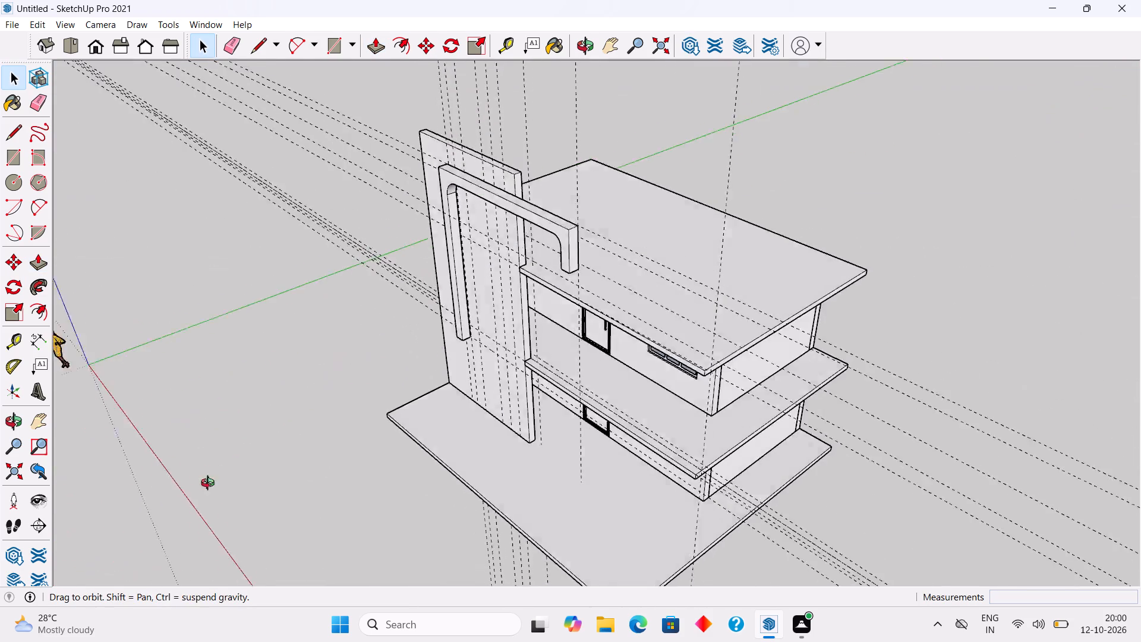
middle_click_drag(210, 484, 201, 505)
scroll(201, 504, "down", 1)
middle_click_drag(519, 206, 483, 259)
scroll(459, 226, "up", 12)
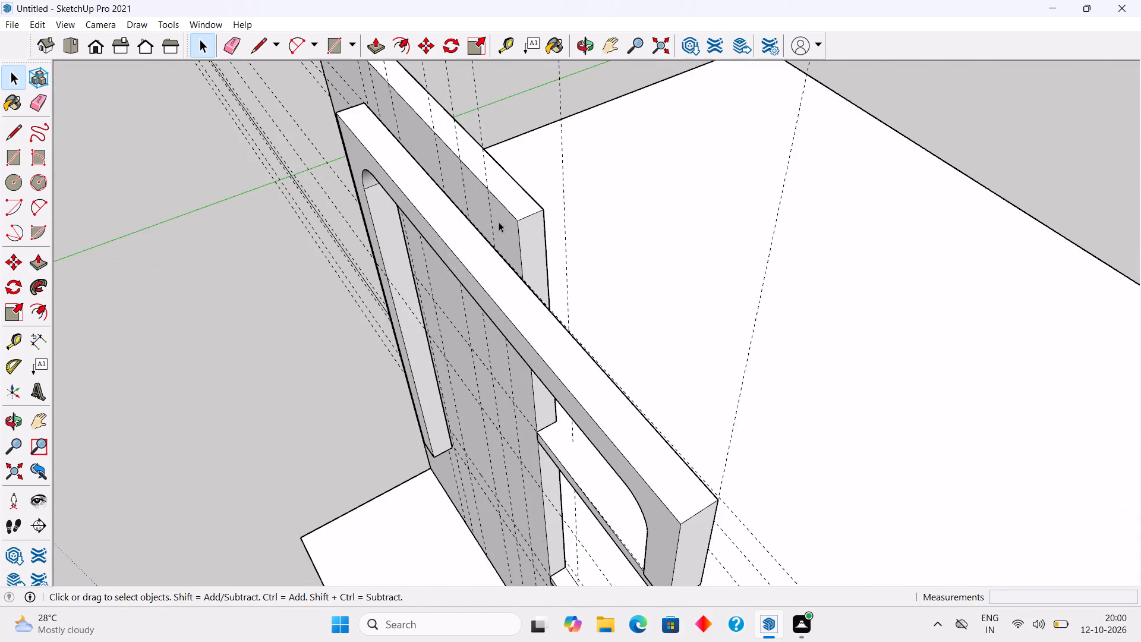
scroll(499, 222, "up", 6)
middle_click_drag(501, 262, 389, 297)
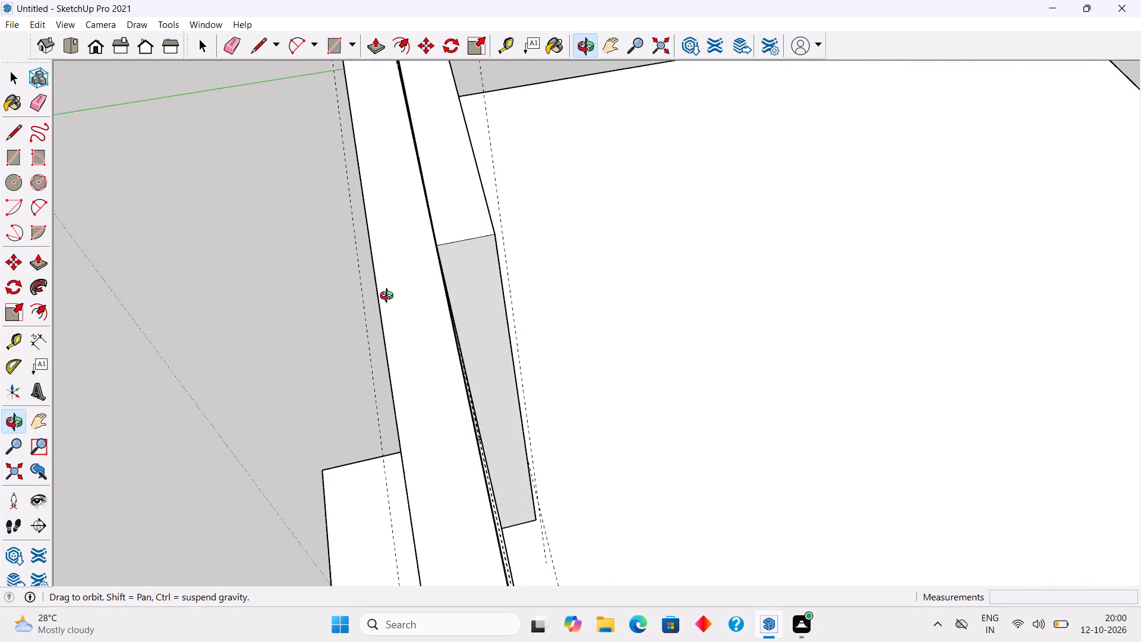
middle_click_drag(389, 297, 396, 299)
scroll(390, 299, "down", 2)
scroll(416, 281, "up", 17)
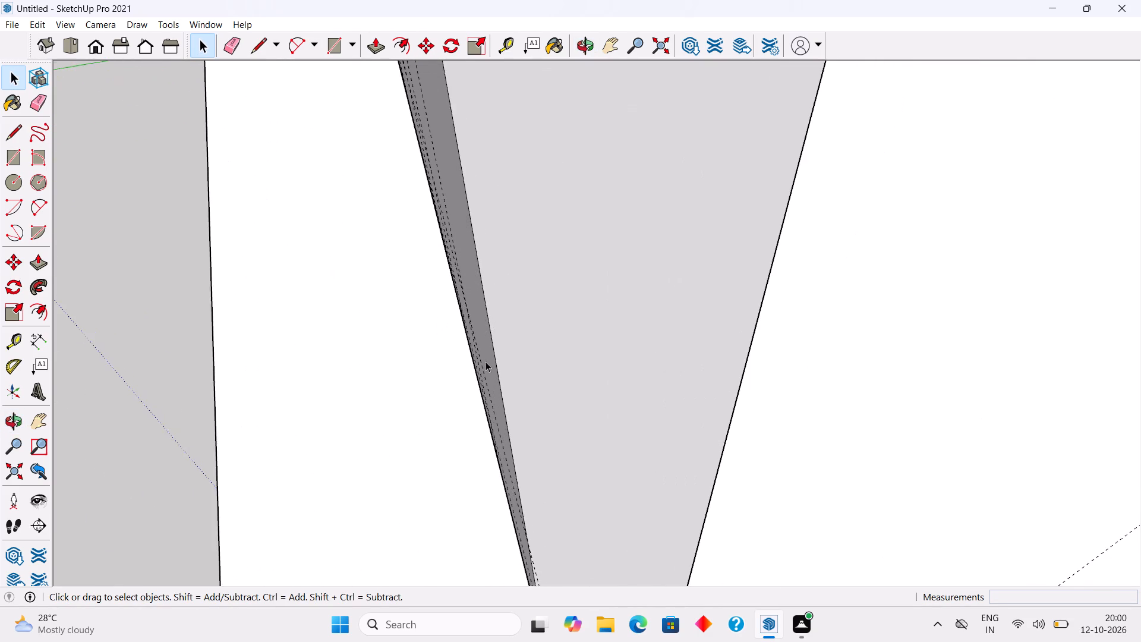
scroll(485, 363, "up", 10)
middle_click_drag(493, 408, 553, 439)
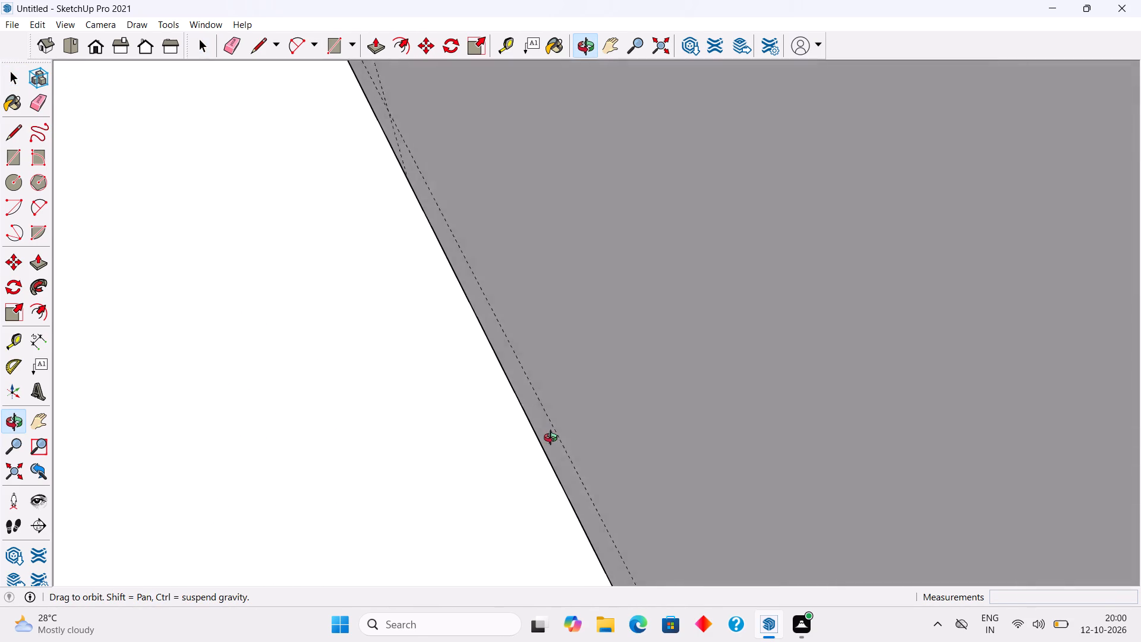
middle_click_drag(553, 439, 552, 417)
scroll(552, 417, "down", 4)
scroll(550, 392, "down", 17)
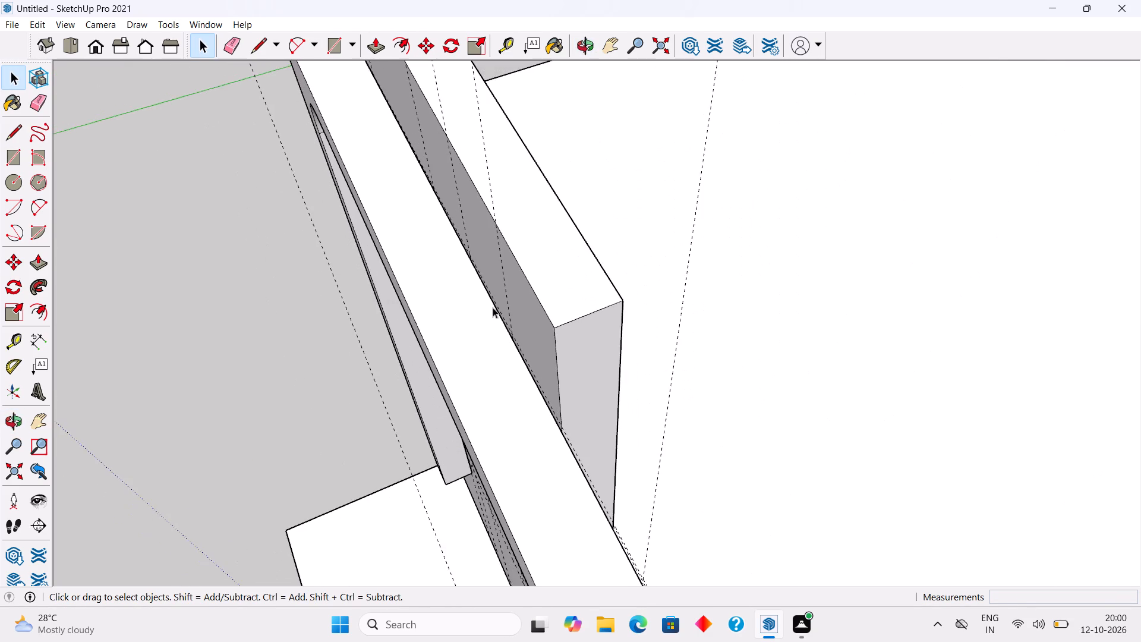
scroll(493, 307, "down", 17)
middle_click_drag(478, 421, 710, 195)
scroll(483, 416, "down", 1)
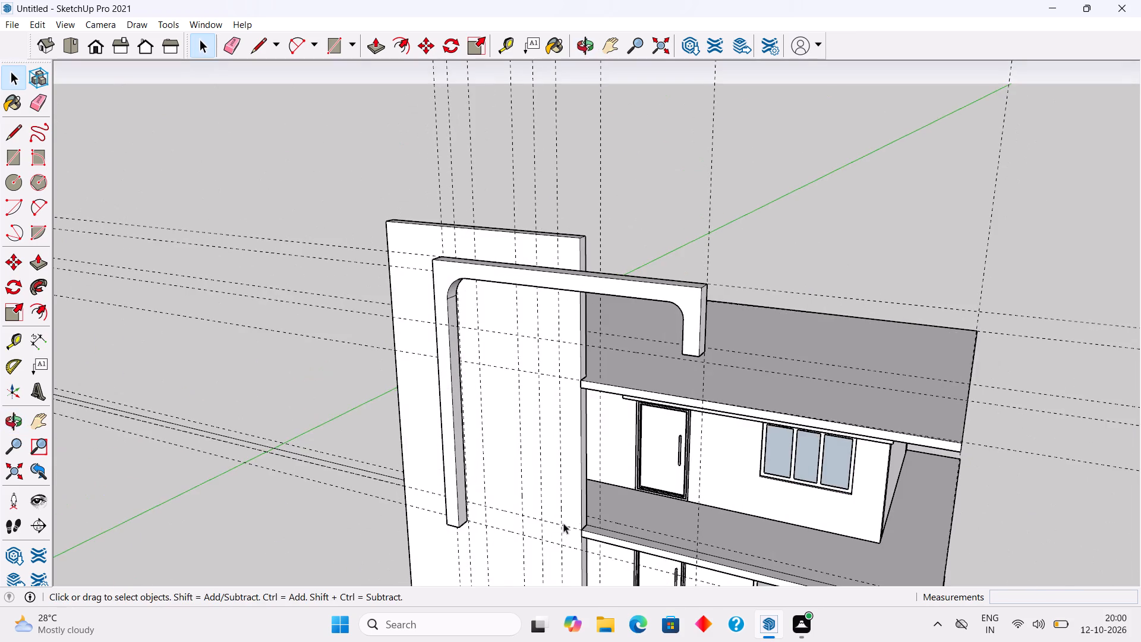
middle_click_drag(555, 509, 597, 399)
Select the whole extruded facade frame and make it a group.
scroll(496, 530, "up", 4)
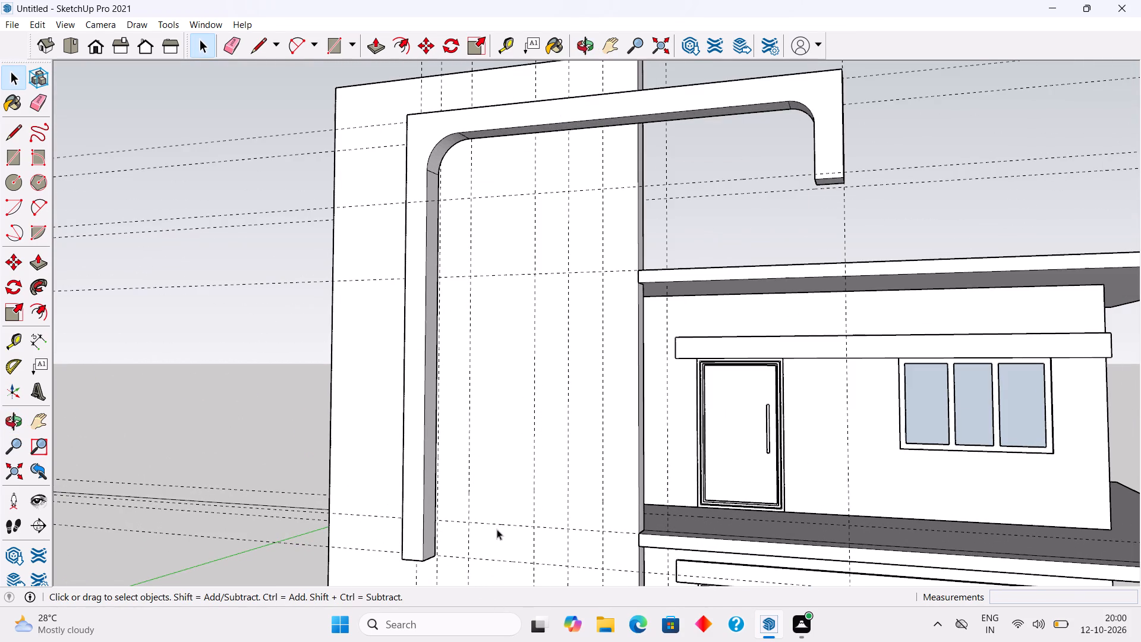
triple_click(426, 535)
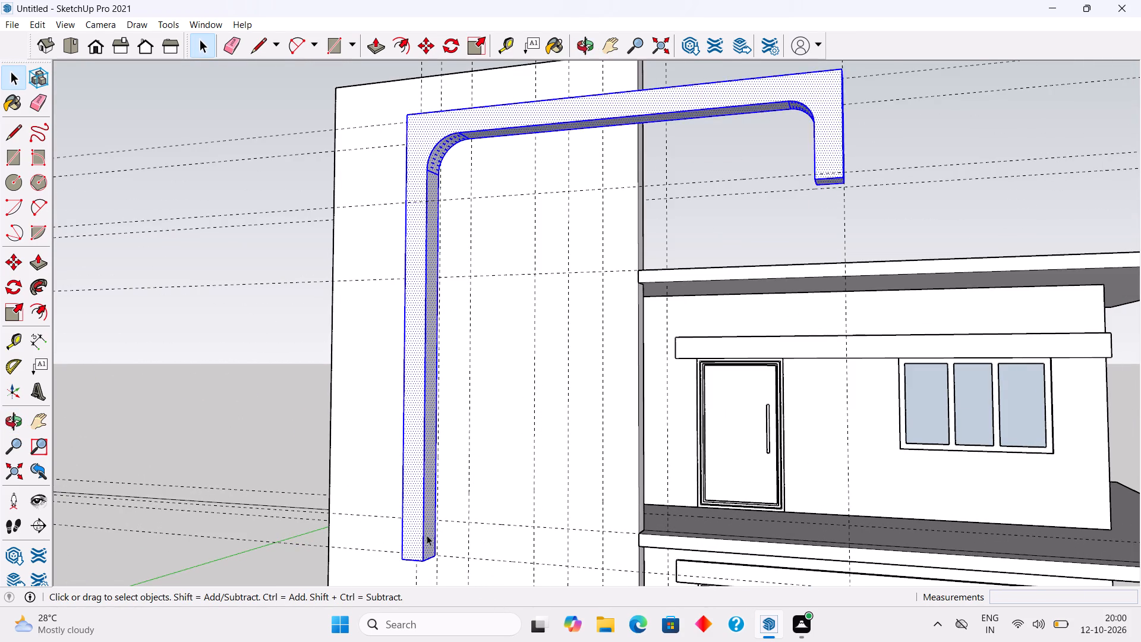
scroll(427, 535, "up", 6)
right_click(427, 535)
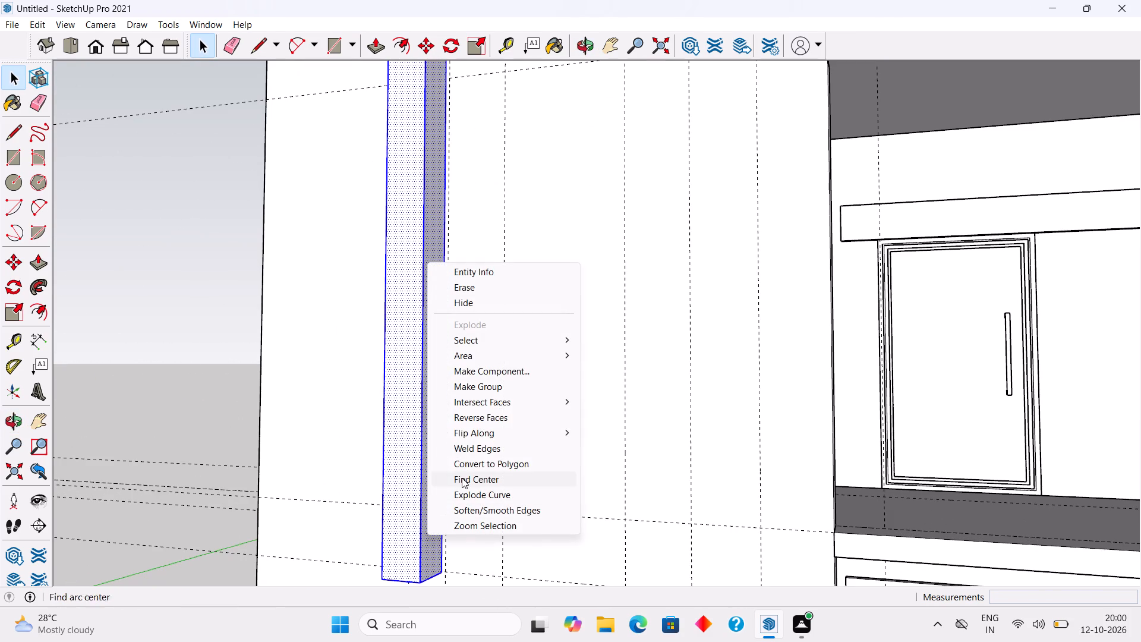
left_click(497, 385)
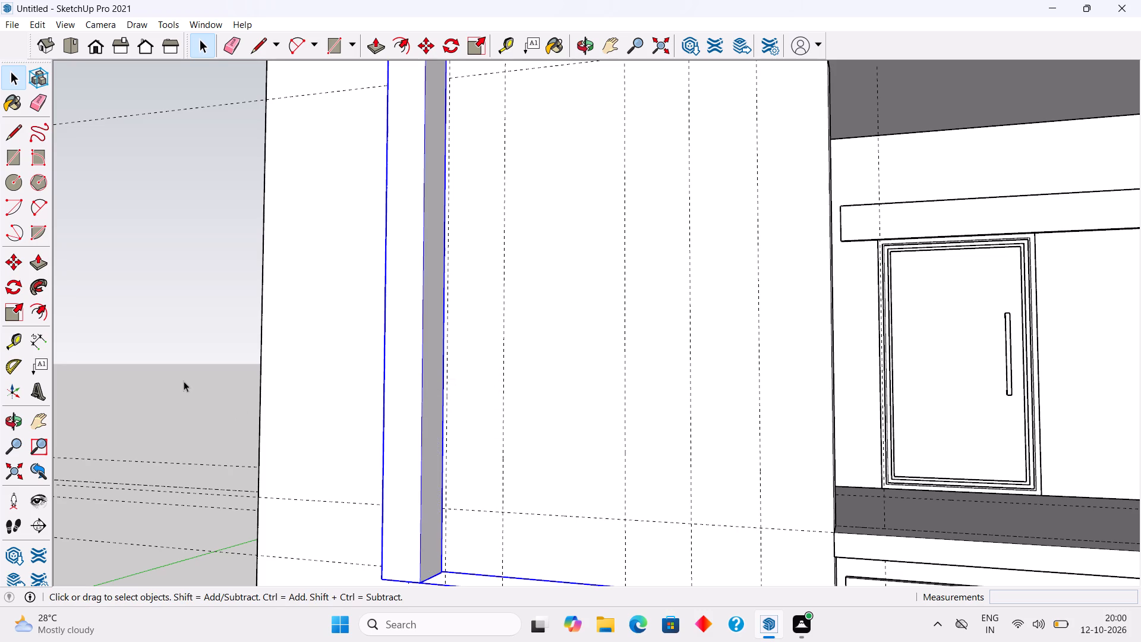
left_click(182, 378)
Open the facade frame group and draw a 1' line across the long leg's inner face near its lower end.
scroll(516, 465, "down", 9)
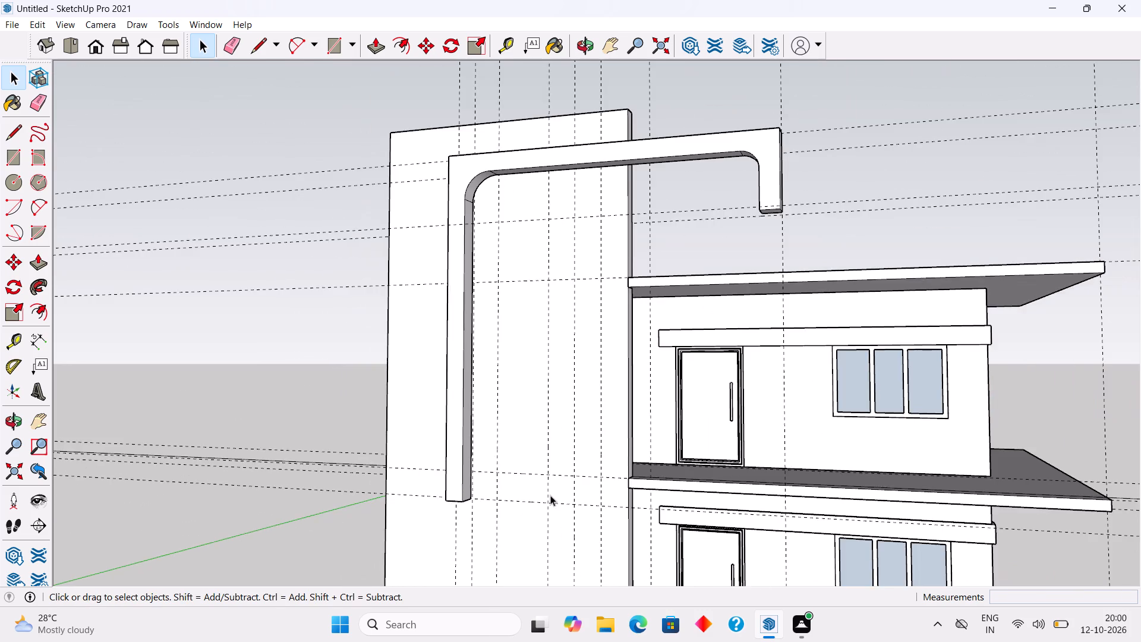
middle_click_drag(549, 497, 412, 464)
scroll(430, 497, "up", 8)
triple_click(466, 467)
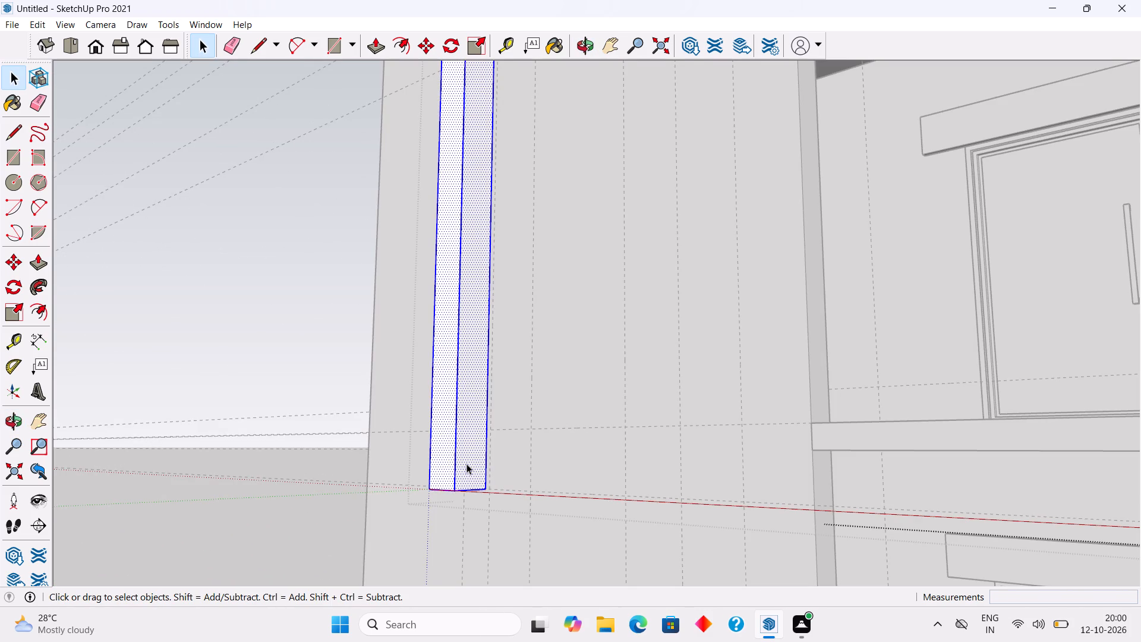
key("l")
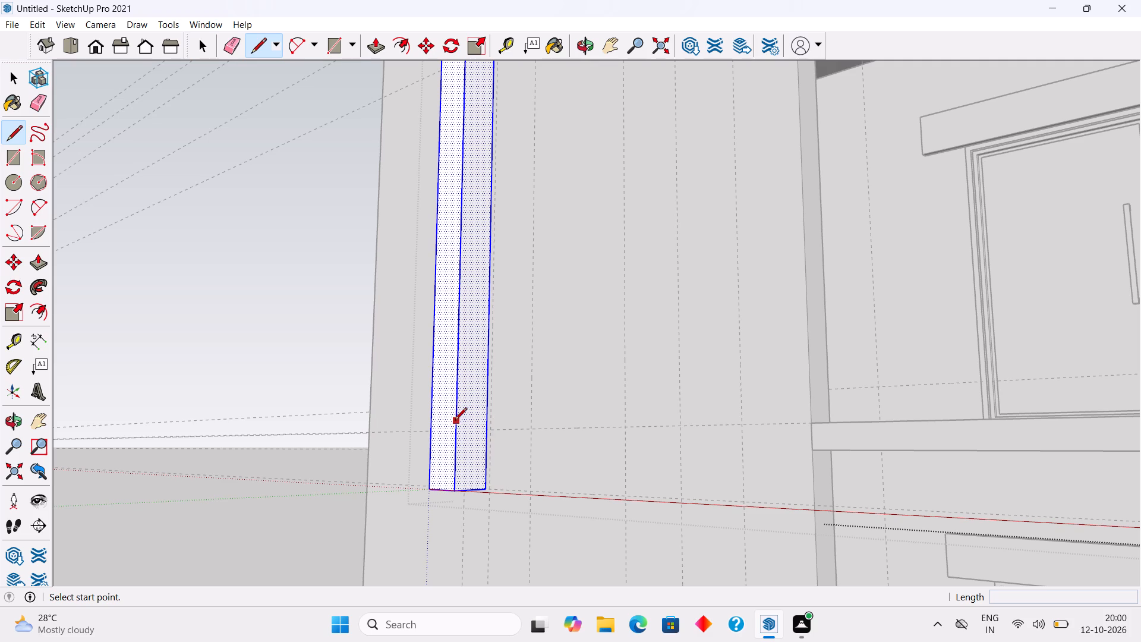
left_click(455, 429)
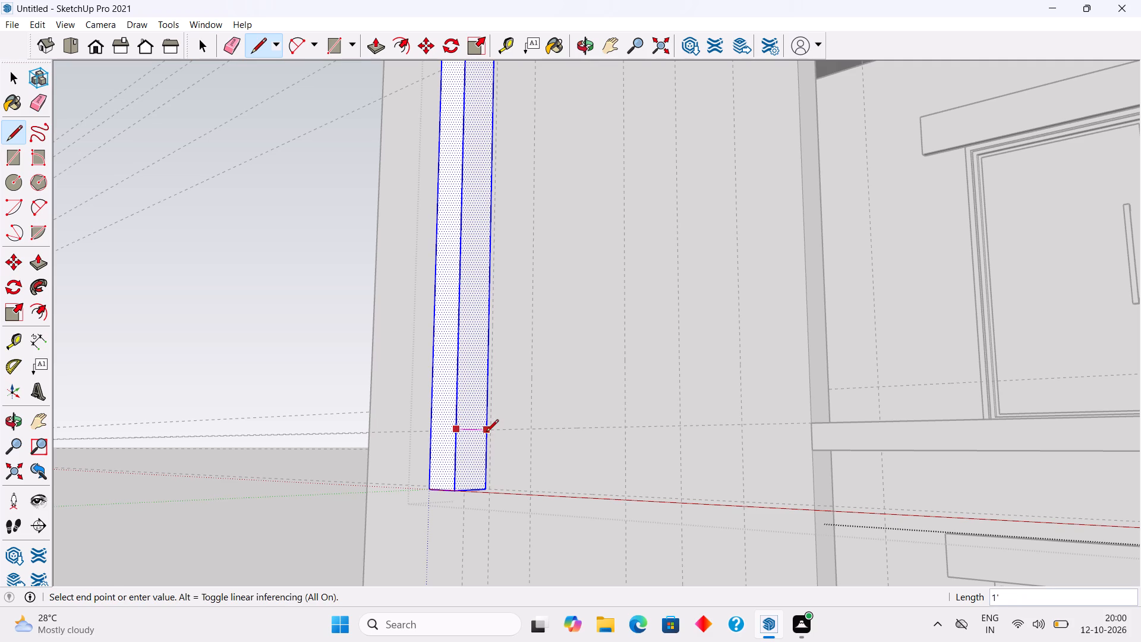
left_click(486, 433)
Push/Pull the long leg's lower inner face across the tower by about 9' 3/4" to form the frame's bottom bar.
key("p")
left_click(459, 453)
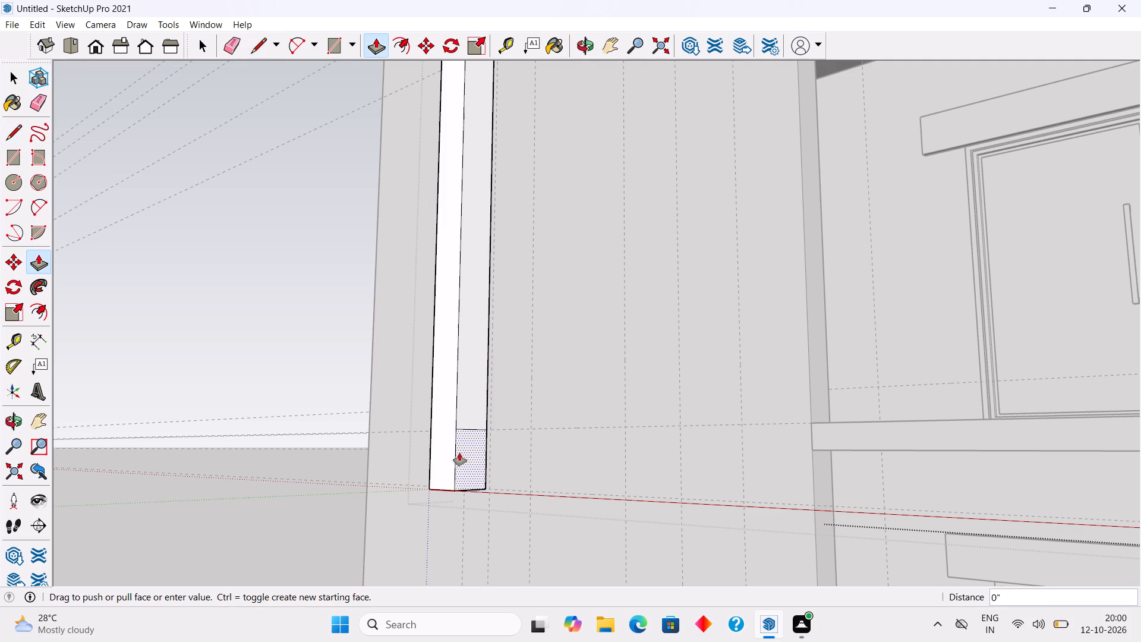
left_click(810, 386)
key("space")
Examine the frame's bottom bar and its end at the tower wall's edge beside the slab between the storeys.
scroll(780, 432, "down", 12)
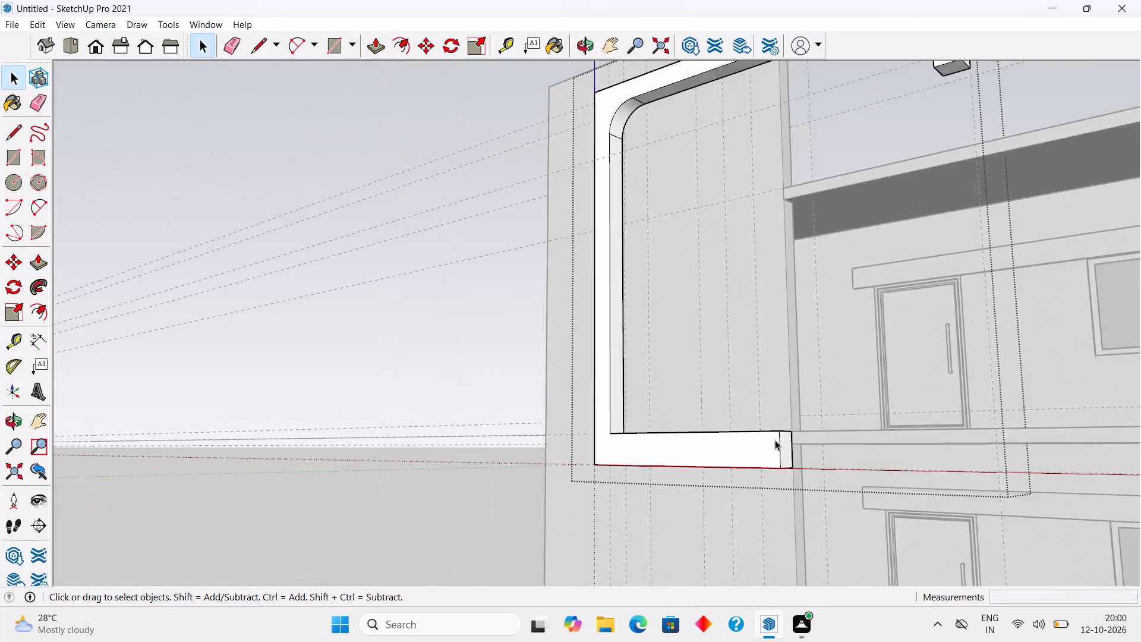
scroll(775, 440, "down", 2)
middle_click_drag(732, 427, 826, 474)
scroll(826, 474, "down", 4)
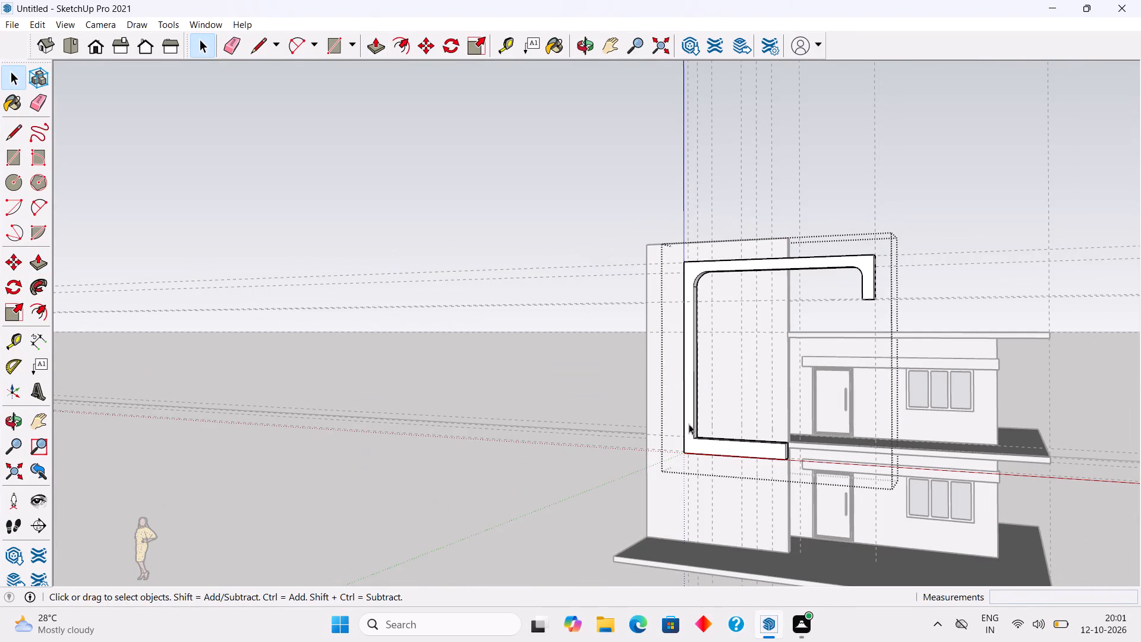
middle_click_drag(704, 446, 821, 490)
scroll(770, 409, "up", 4)
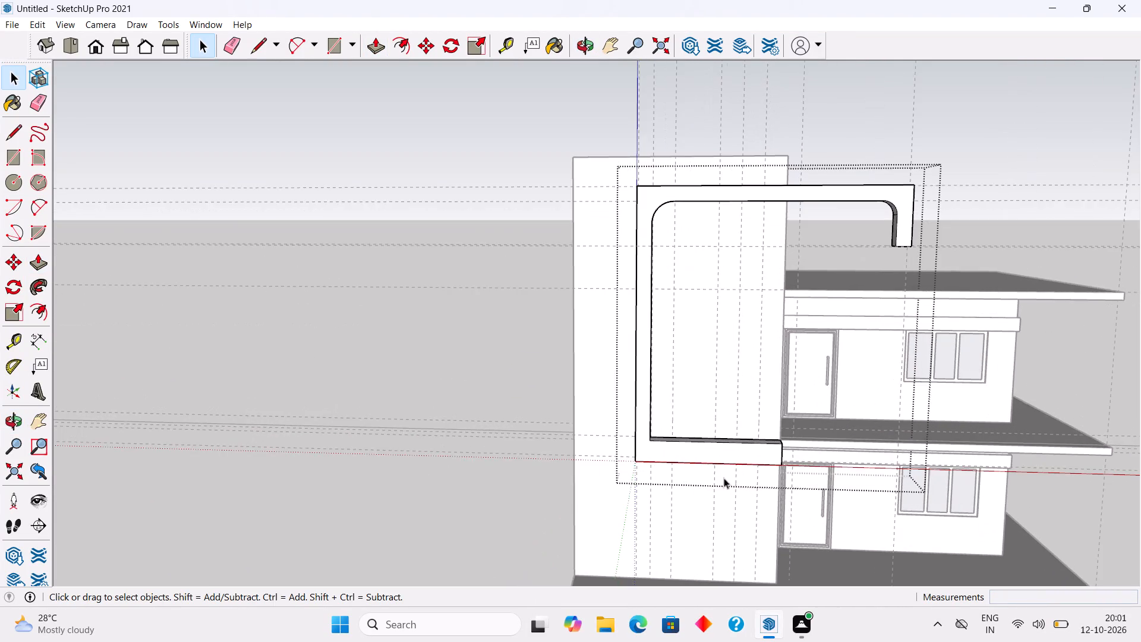
middle_click_drag(732, 484, 825, 525)
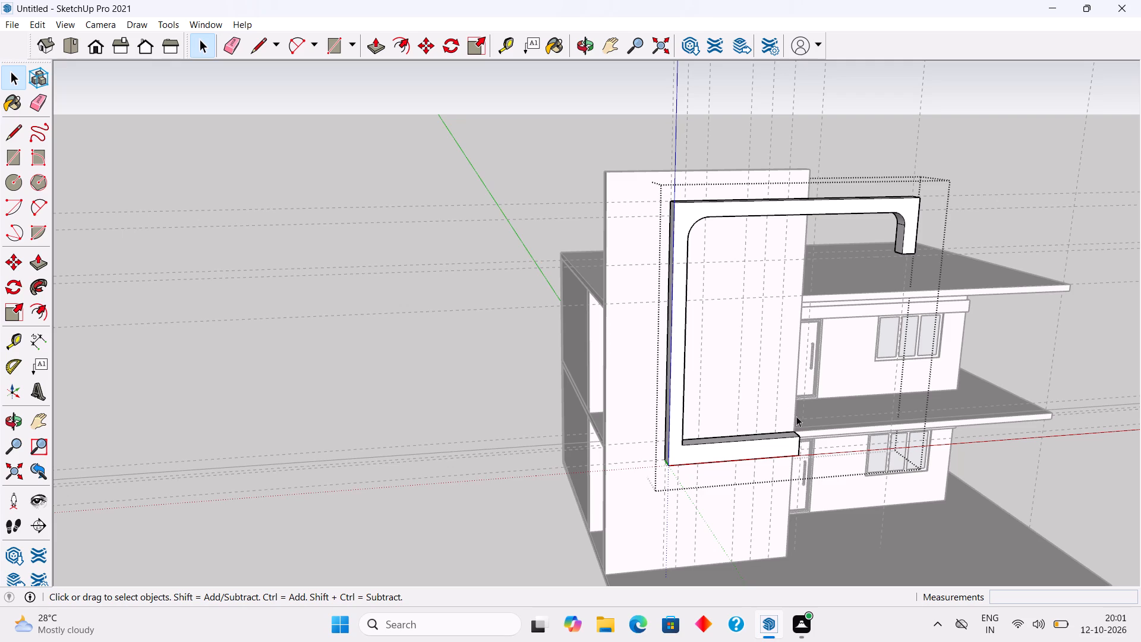
middle_click_drag(774, 443, 773, 524)
scroll(773, 524, "up", 1)
scroll(798, 432, "up", 9)
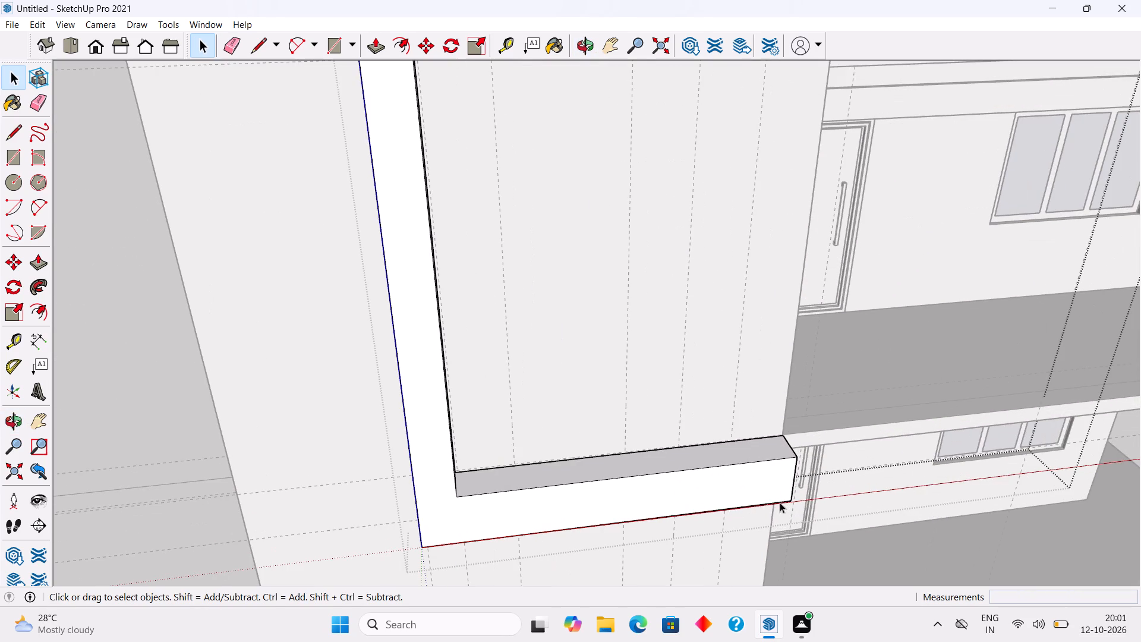
middle_click_drag(784, 458, 718, 506)
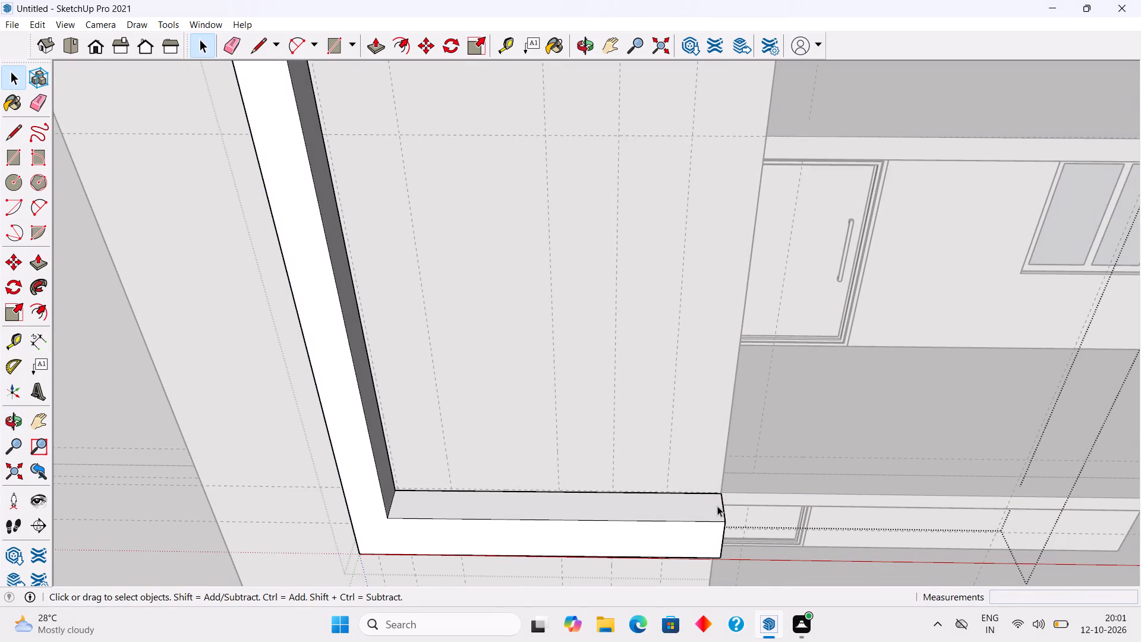
Place a guide 1' 6" in from the bottom bar's end and draw a 1' line along it across the bar's upper face.
key("t")
scroll(723, 510, "up", 6)
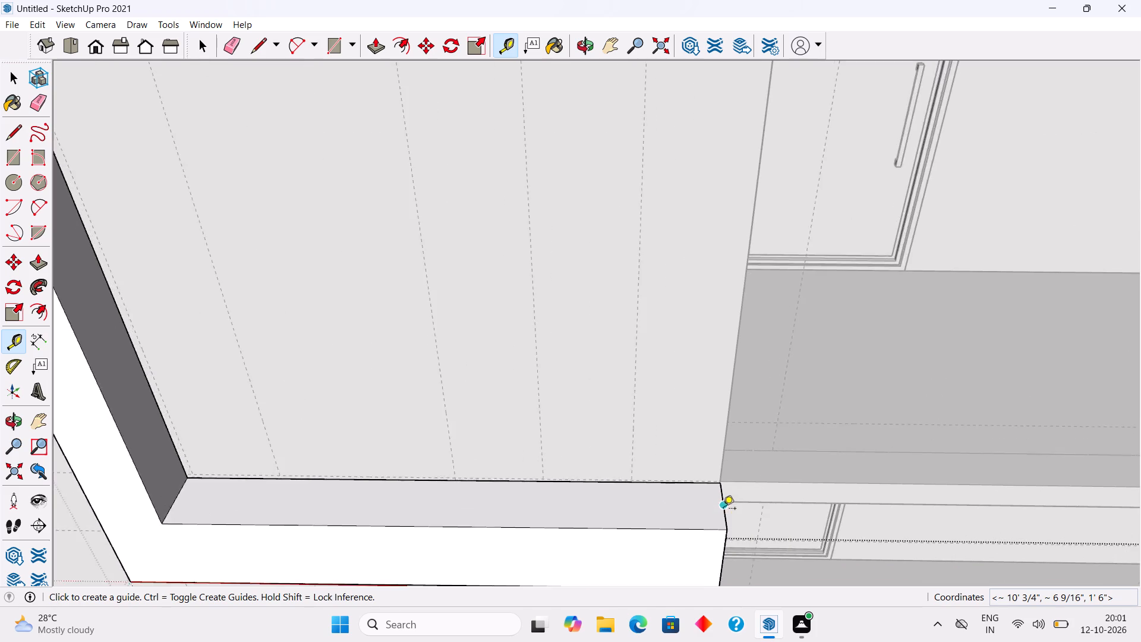
scroll(723, 509, "up", 4)
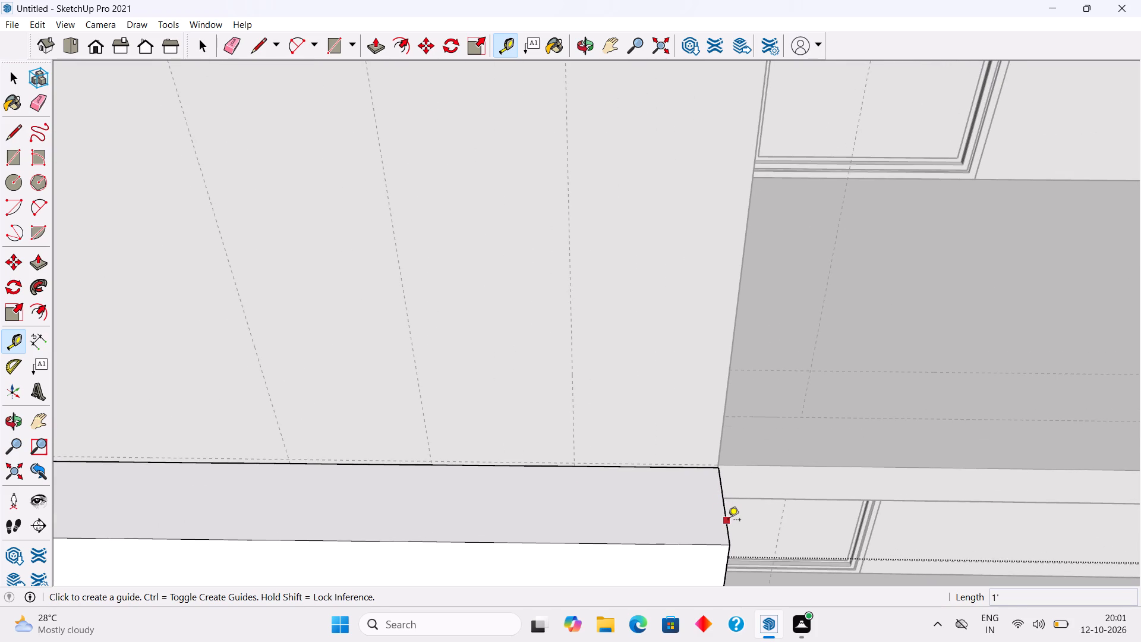
left_click(728, 521)
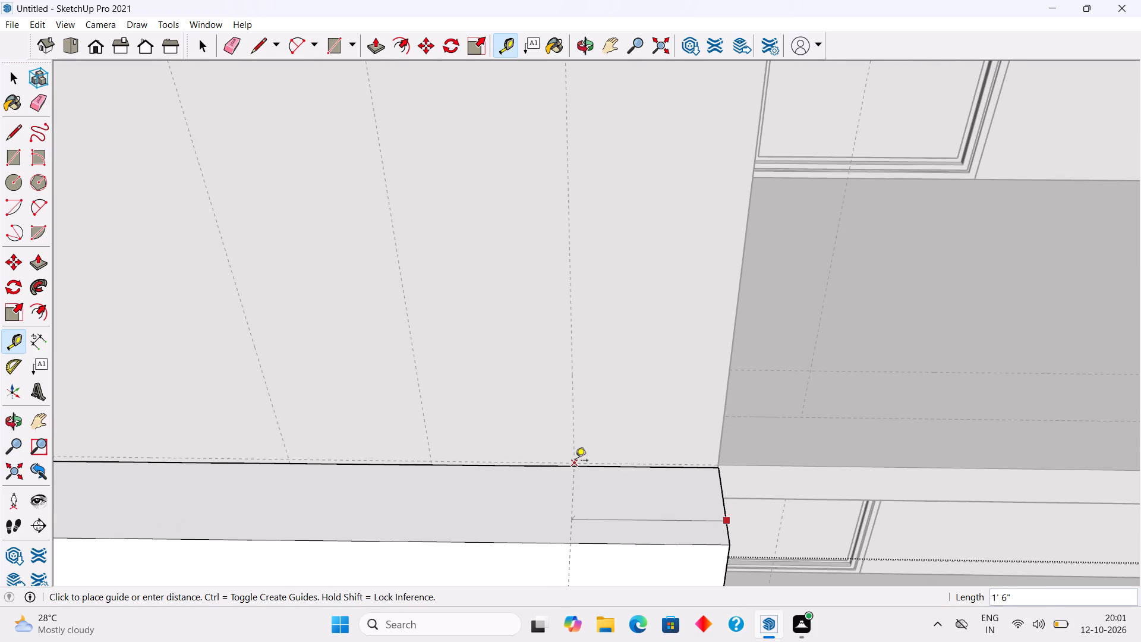
left_click(575, 461)
key("space")
type("l")
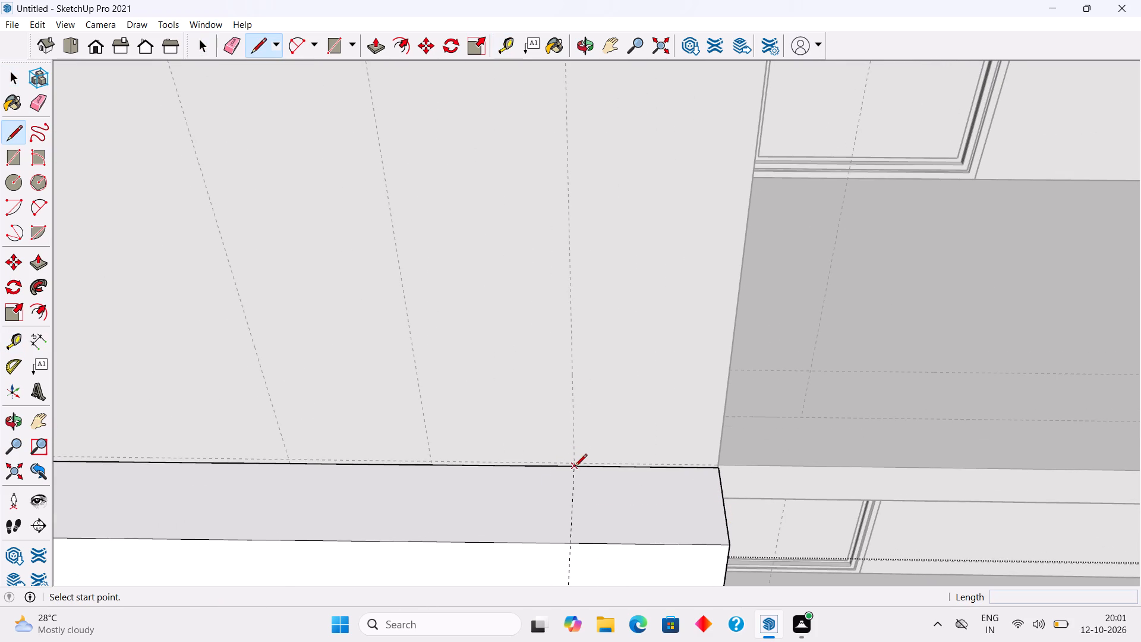
left_click(575, 467)
left_click(572, 547)
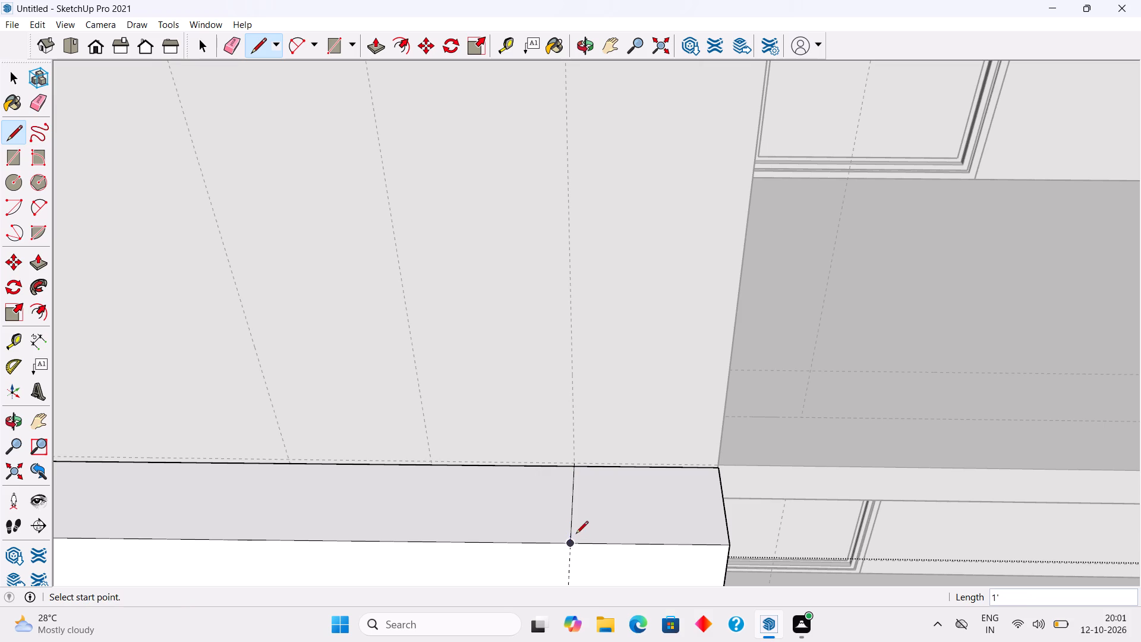
key("space")
scroll(716, 529, "down", 4)
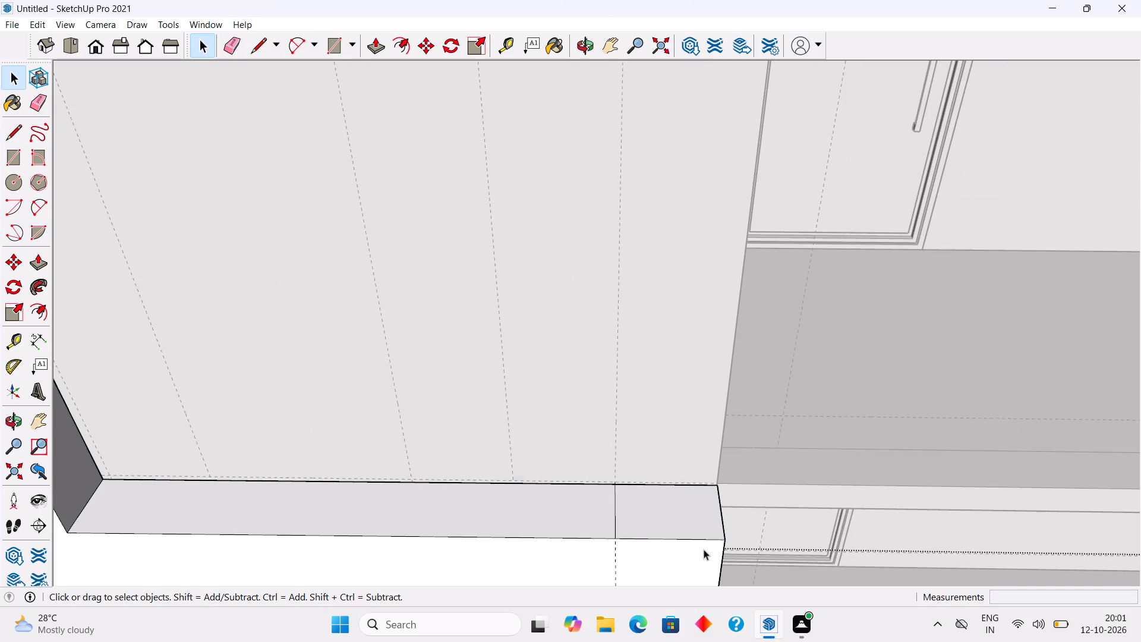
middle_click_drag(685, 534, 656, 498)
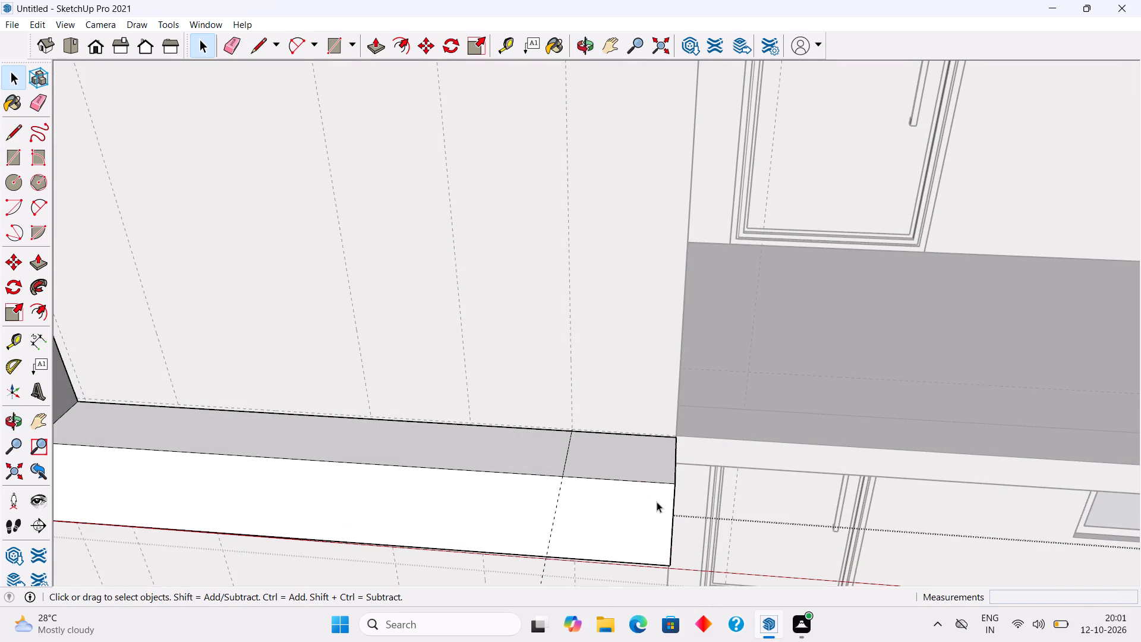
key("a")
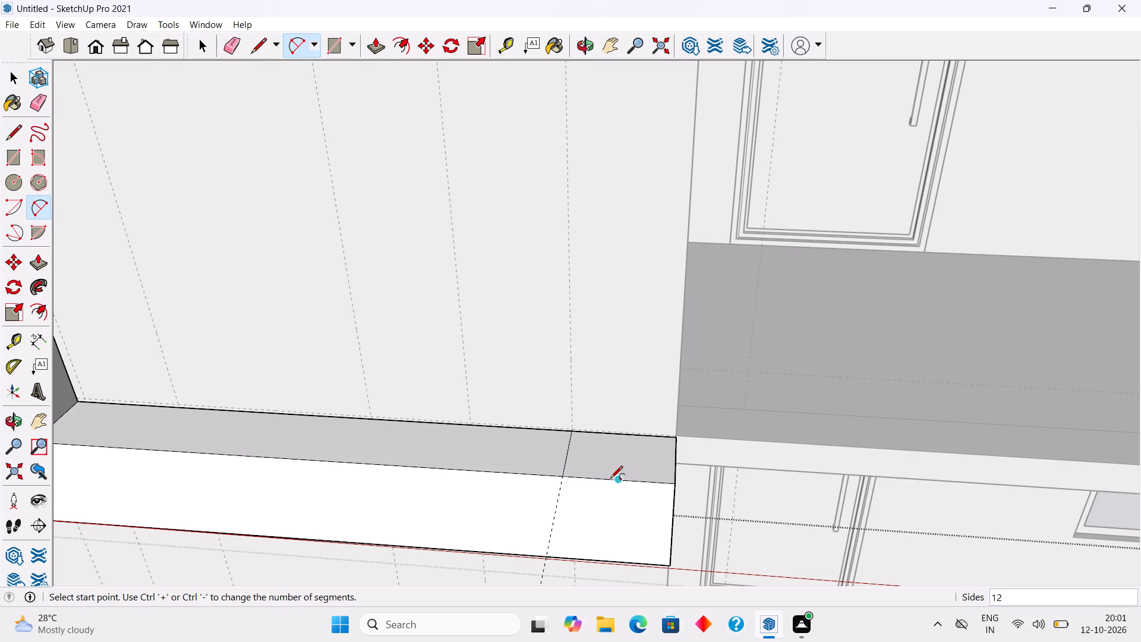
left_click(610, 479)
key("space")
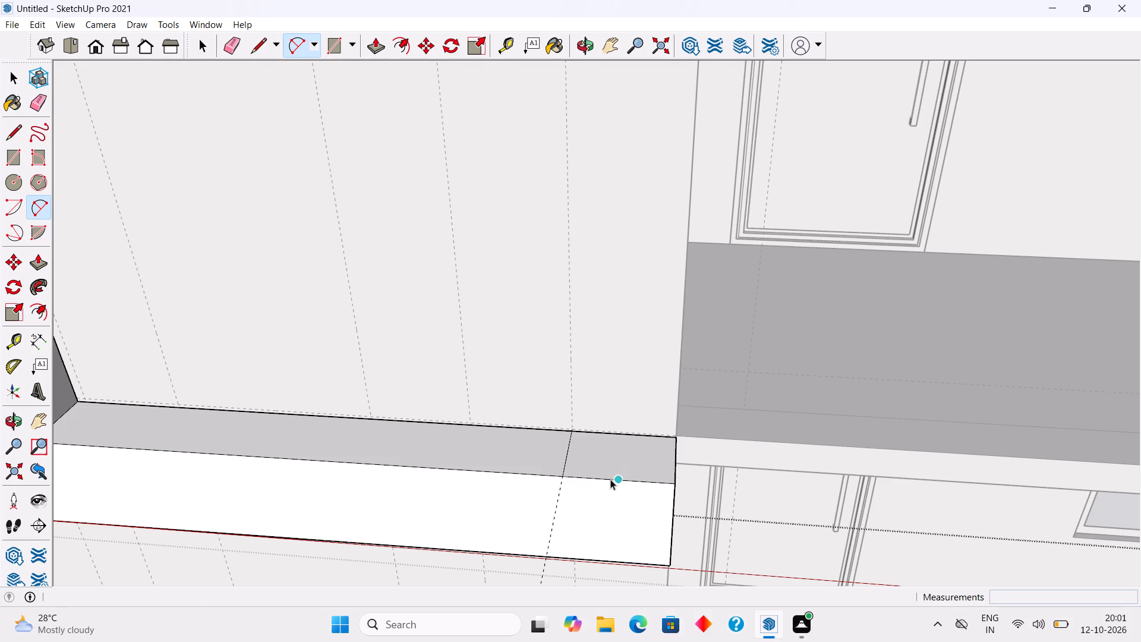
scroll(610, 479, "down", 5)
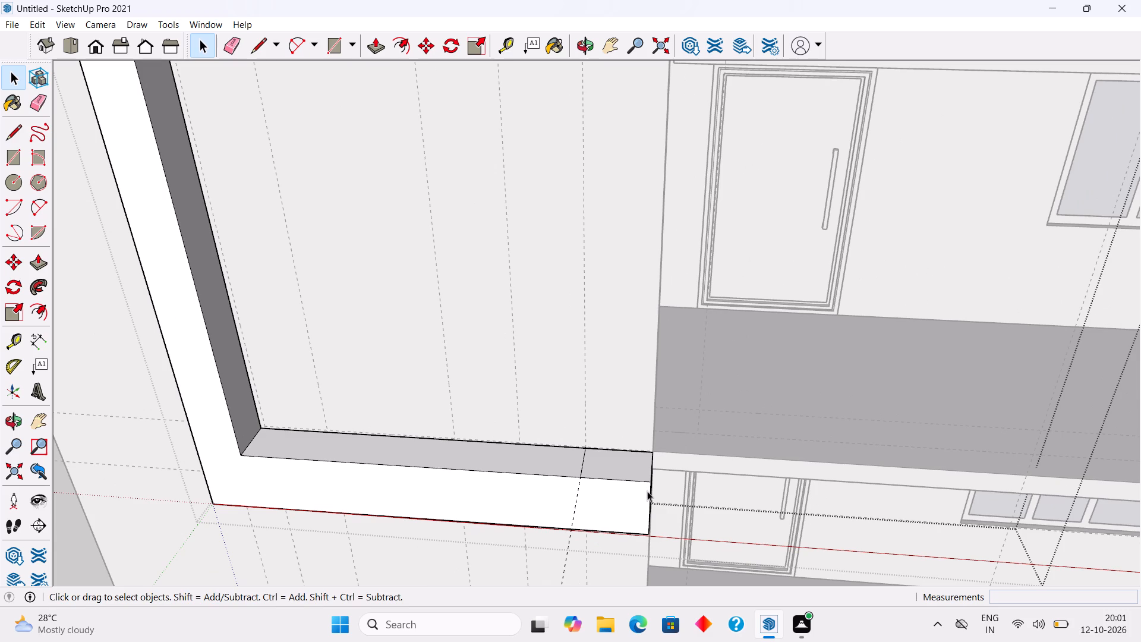
Draw a tangent two-point arc with a chord of about 9 9/16" across the outer front corner of the bar's end section.
scroll(647, 492, "up", 2)
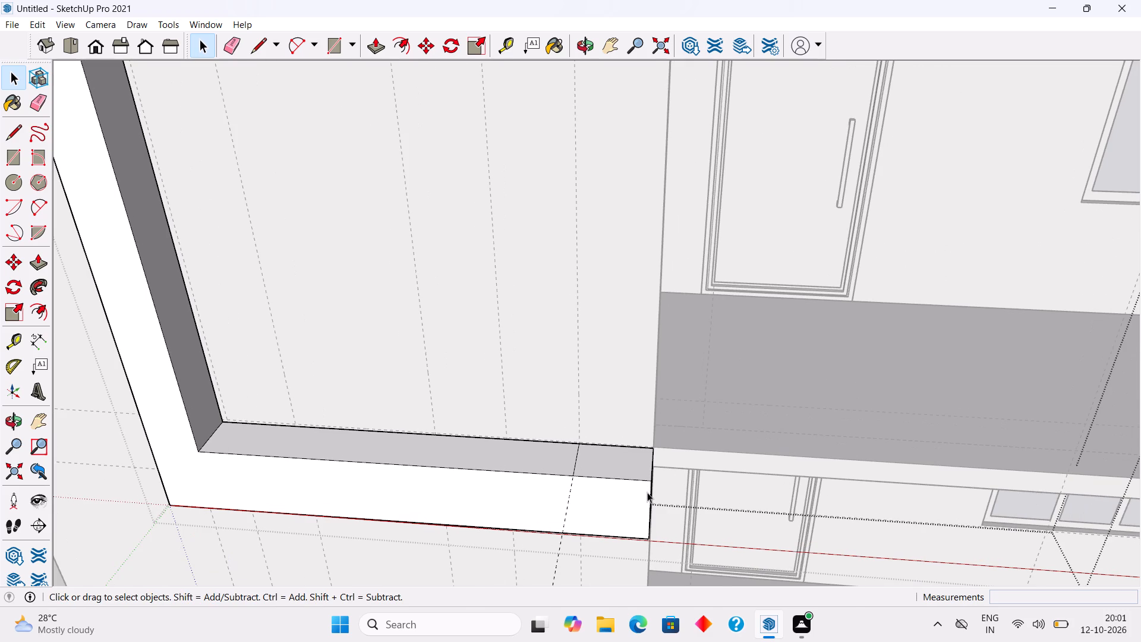
scroll(647, 494, "down", 2)
middle_click_drag(640, 510, 631, 547)
scroll(628, 533, "up", 6)
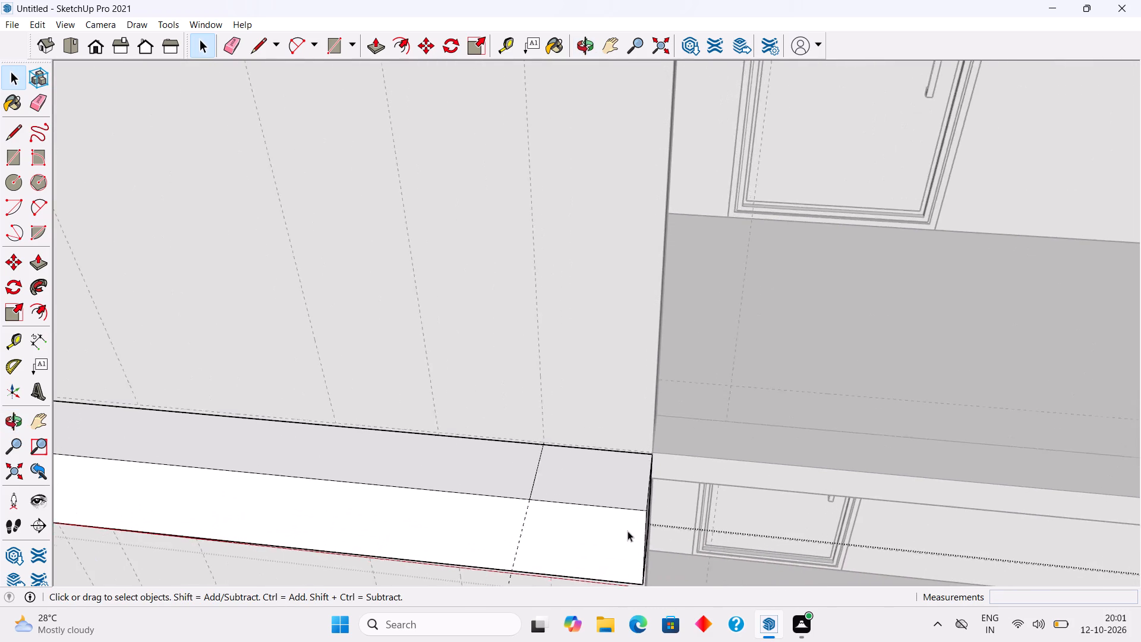
scroll(628, 531, "up", 1)
middle_click_drag(646, 492, 645, 545)
scroll(640, 524, "down", 3)
scroll(639, 524, "up", 1)
scroll(639, 515, "down", 8)
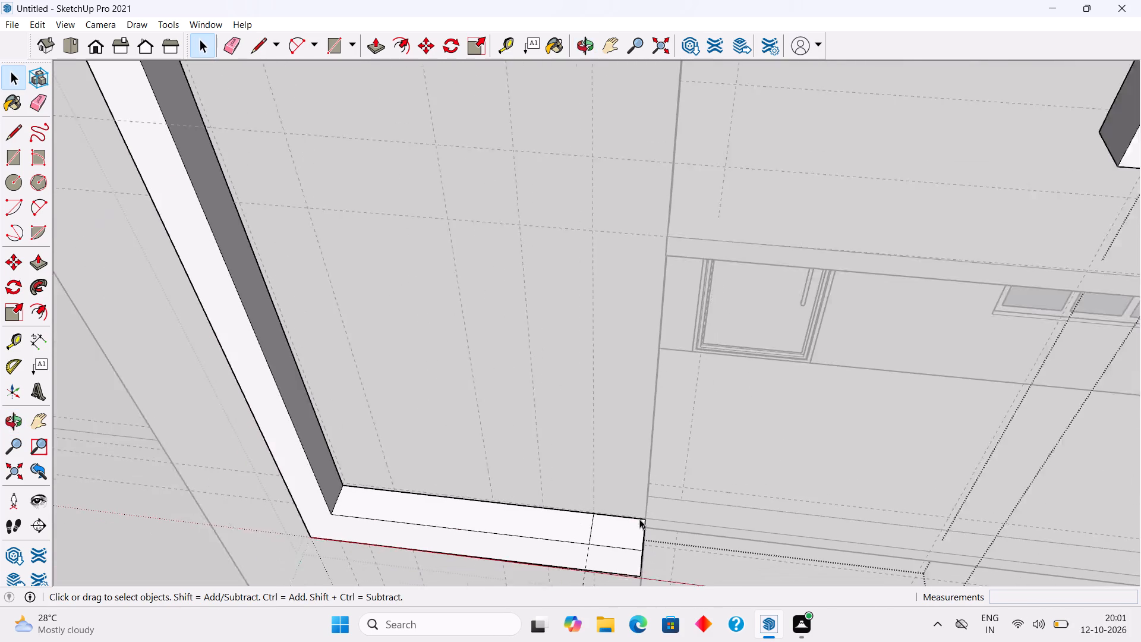
scroll(639, 519, "down", 1)
scroll(639, 569, "up", 10)
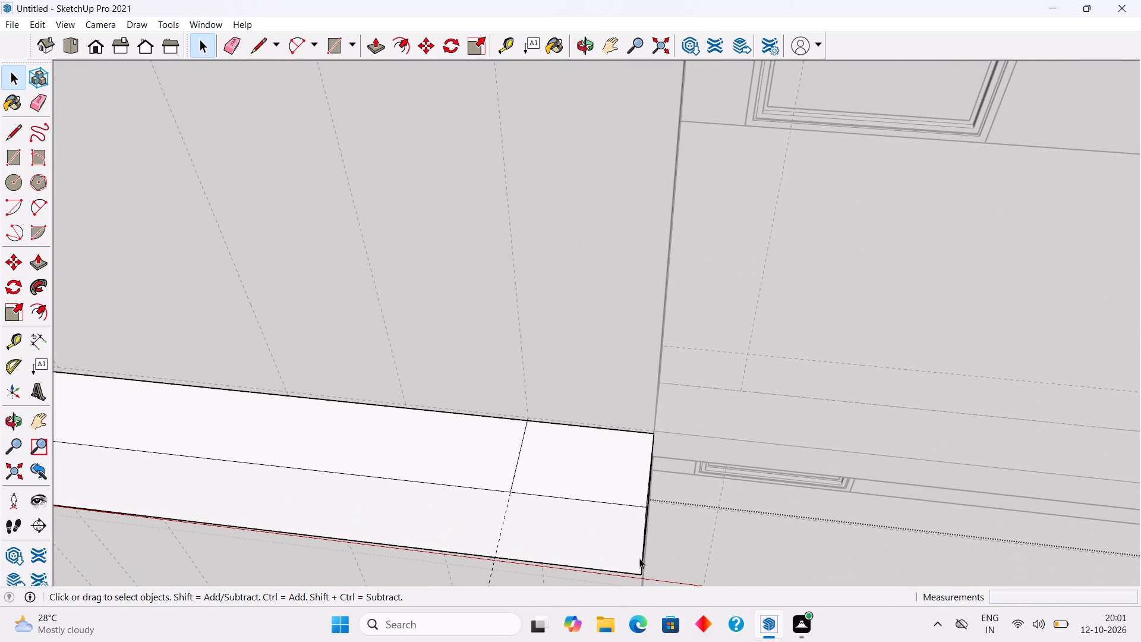
key("a")
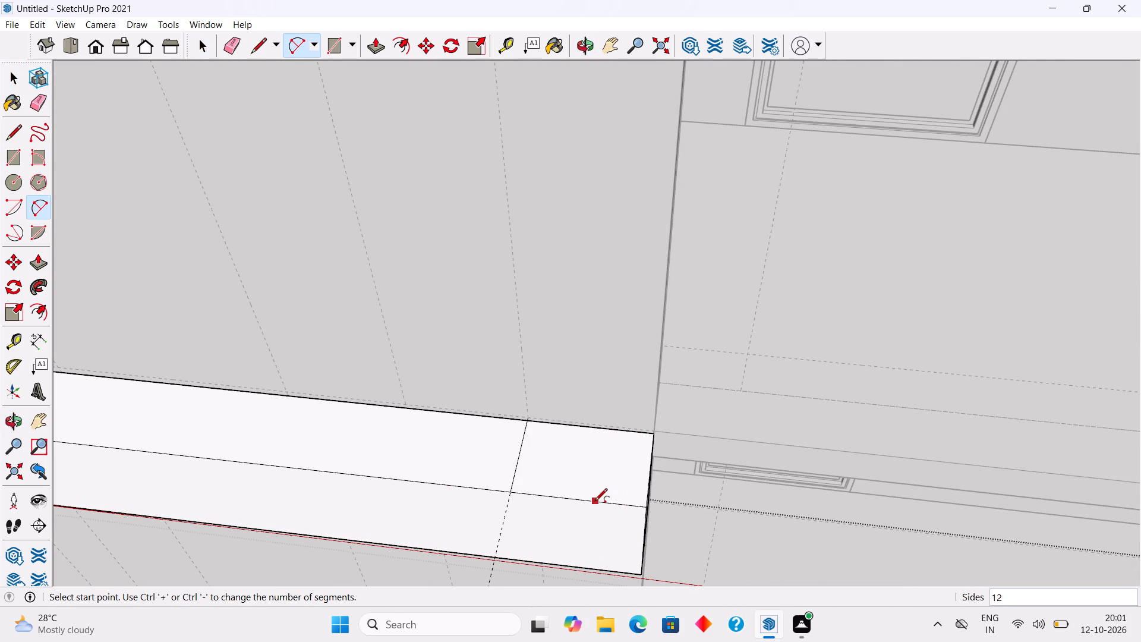
left_click(595, 502)
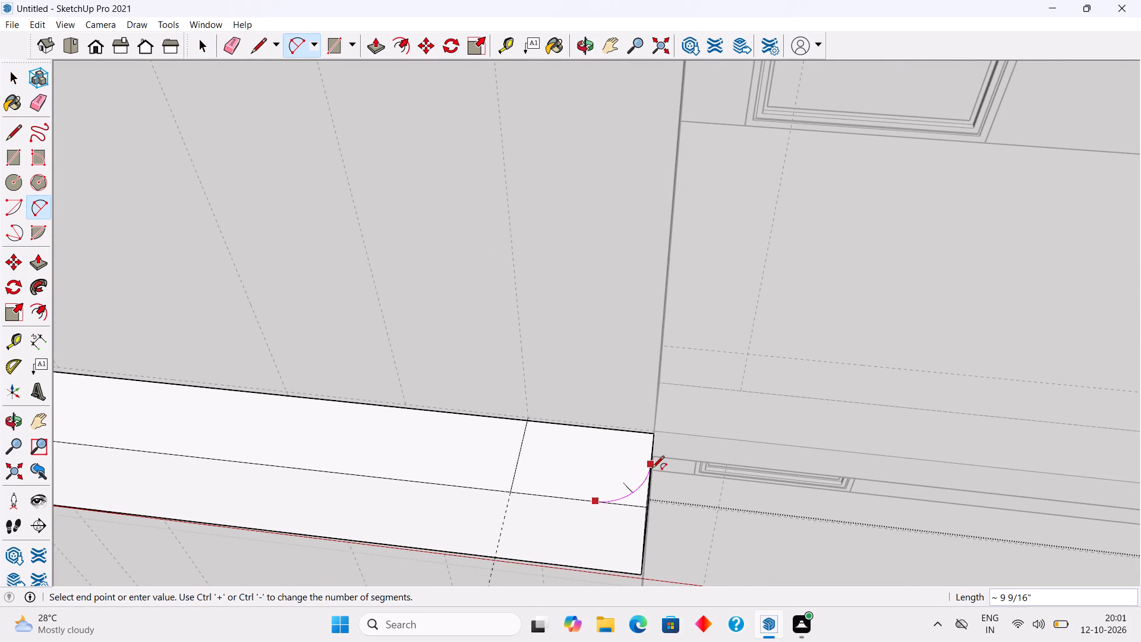
double_click(652, 469)
Push/Pull the corner piece outside the arc down the bar's depth to round the bar's end.
key("p")
left_click(645, 489)
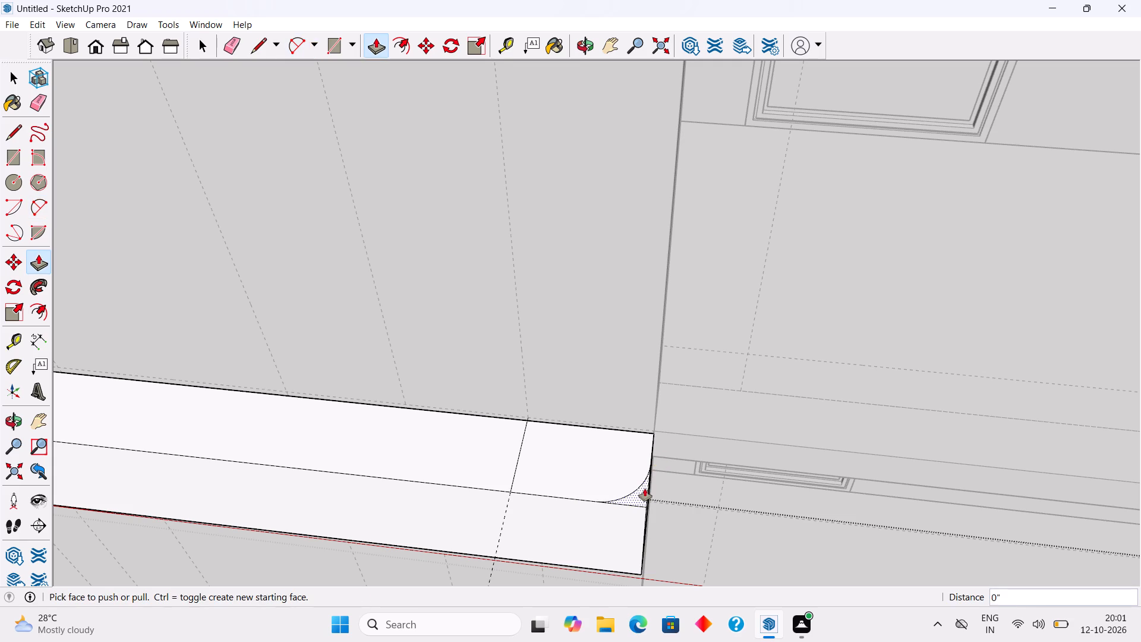
left_click(642, 566)
Push/Pull the rounded end section up 16' 6" to the frame's top bar as a second upright, and close the group.
left_click(607, 474)
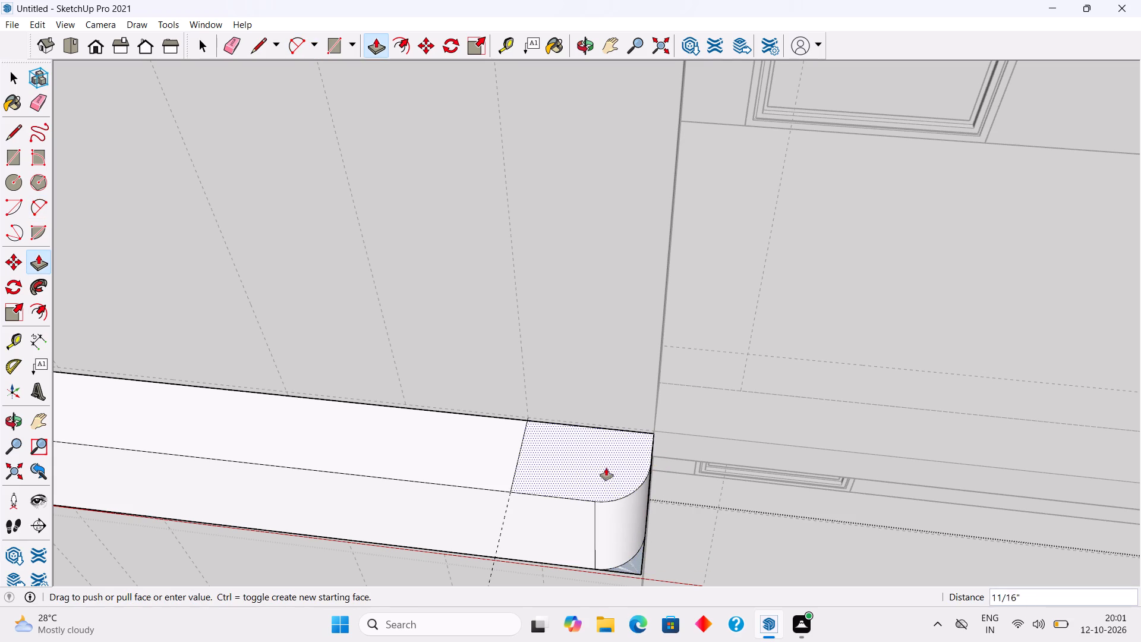
scroll(614, 416, "down", 20)
scroll(614, 416, "down", 6)
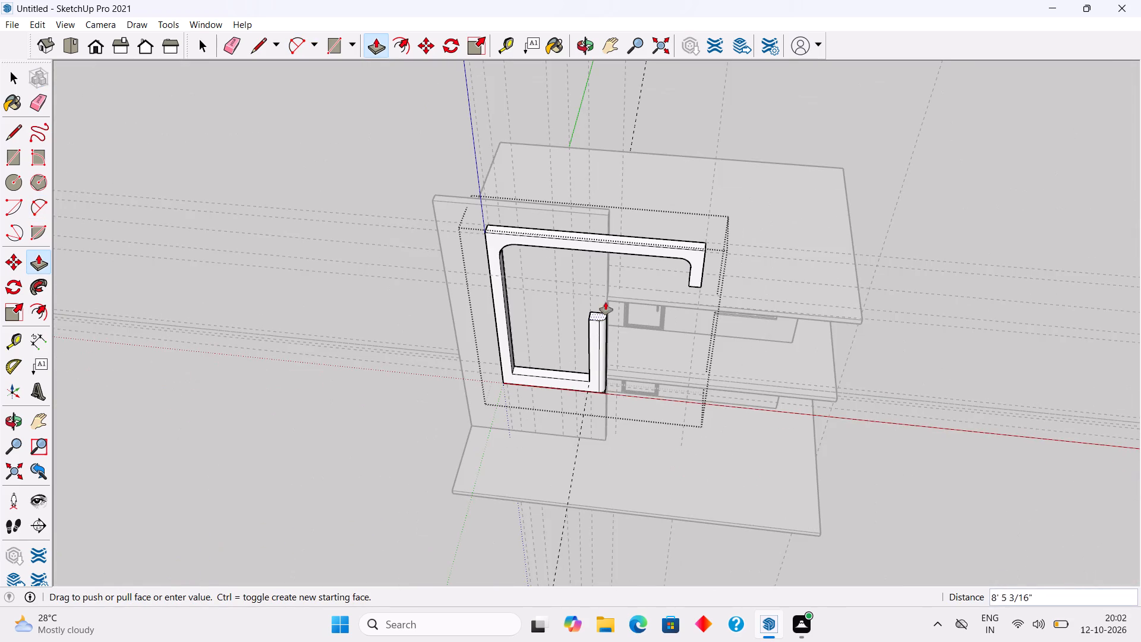
middle_click_drag(597, 272, 619, 184)
scroll(613, 210, "up", 4)
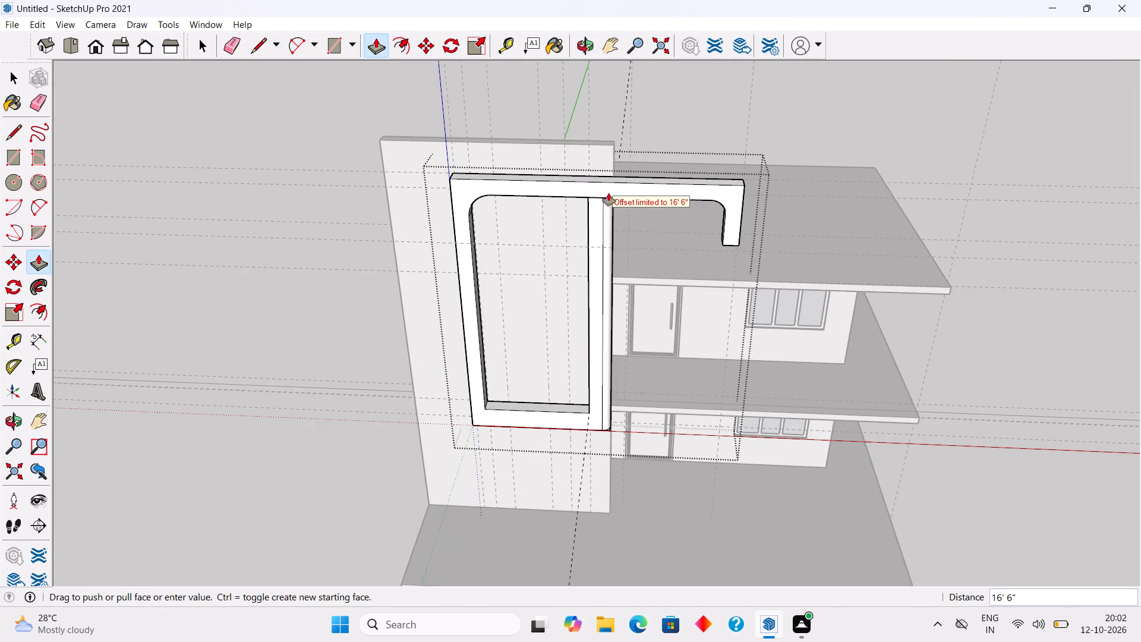
left_click(593, 192)
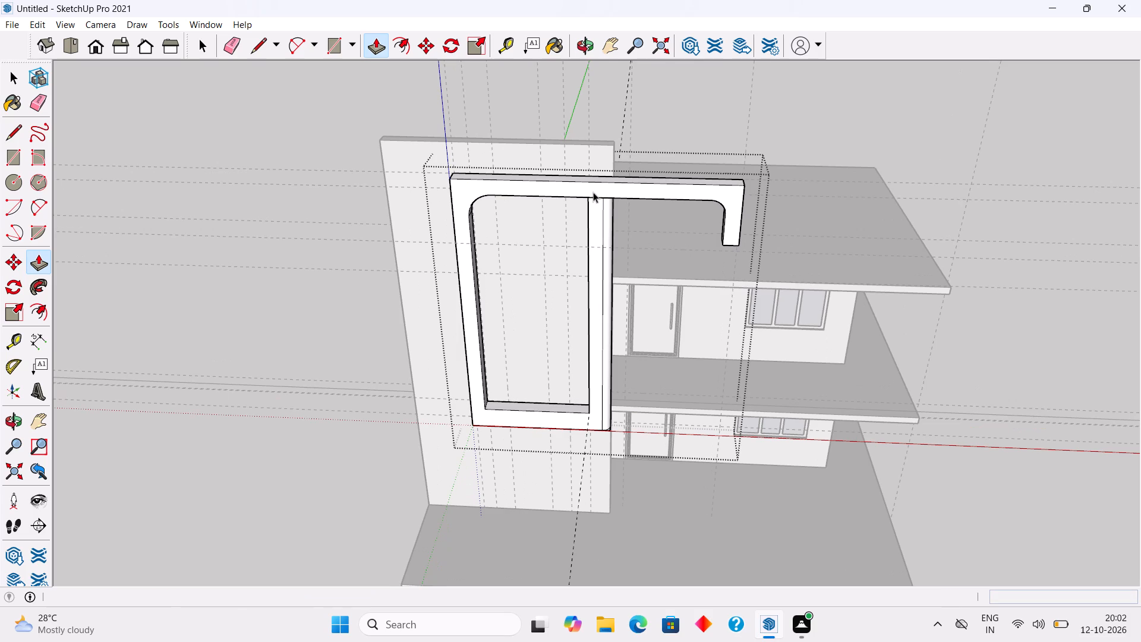
key("space")
left_click(653, 115)
Reopen the facade frame group and remove the leftover corner face and its two outer edges at the rounded upright's foot.
scroll(619, 432, "up", 12)
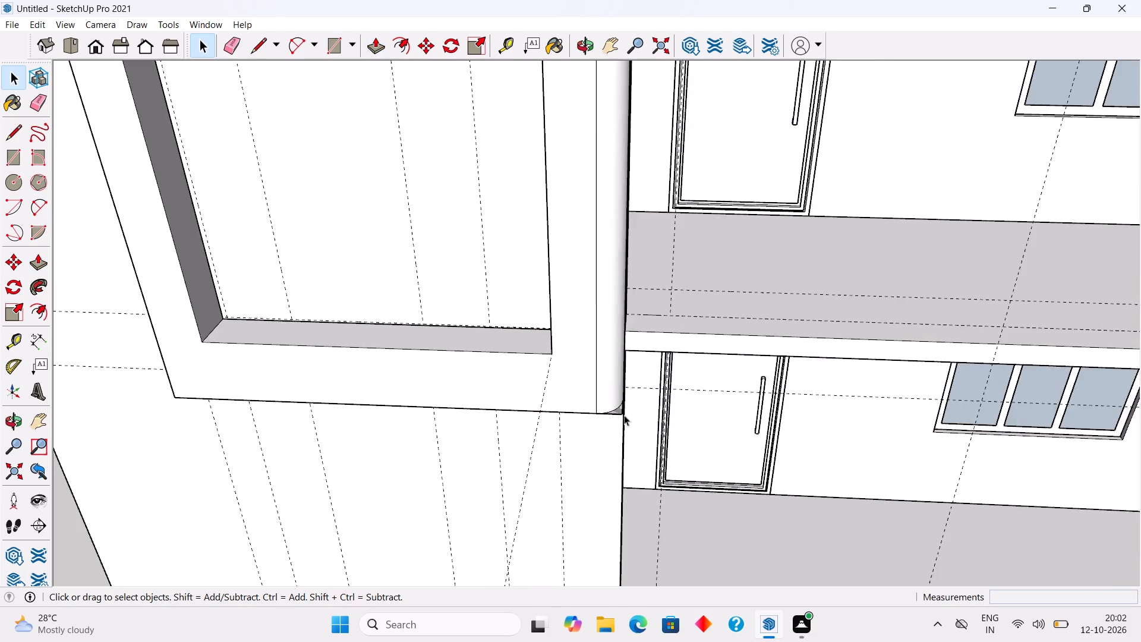
scroll(624, 415, "up", 10)
triple_click(609, 410)
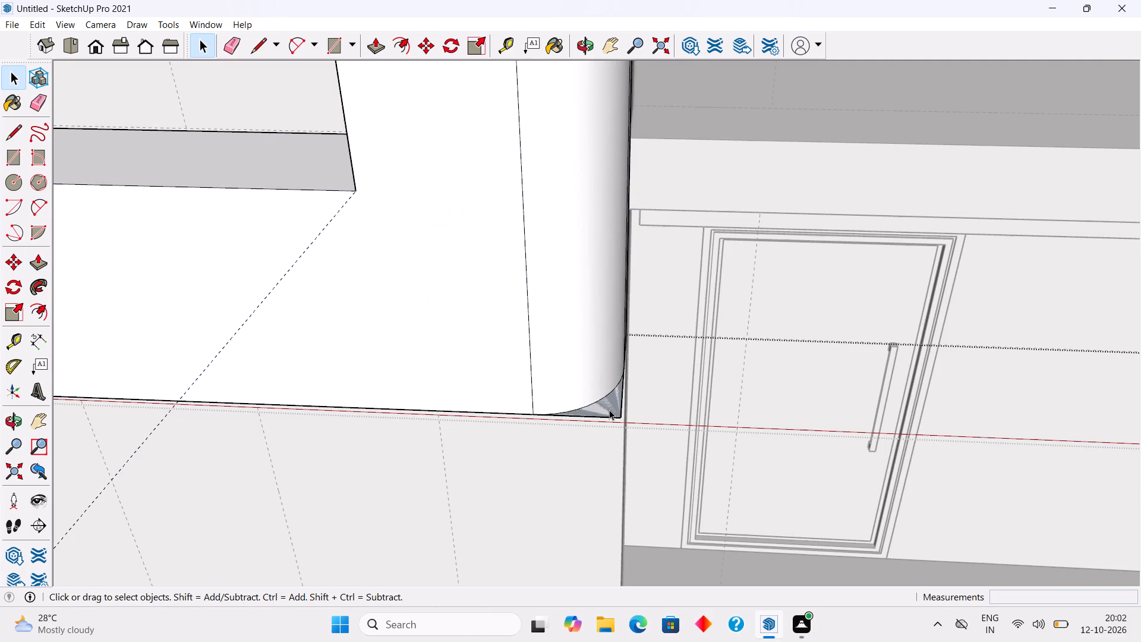
left_click(609, 410)
scroll(609, 410, "up", 7)
left_click(609, 410)
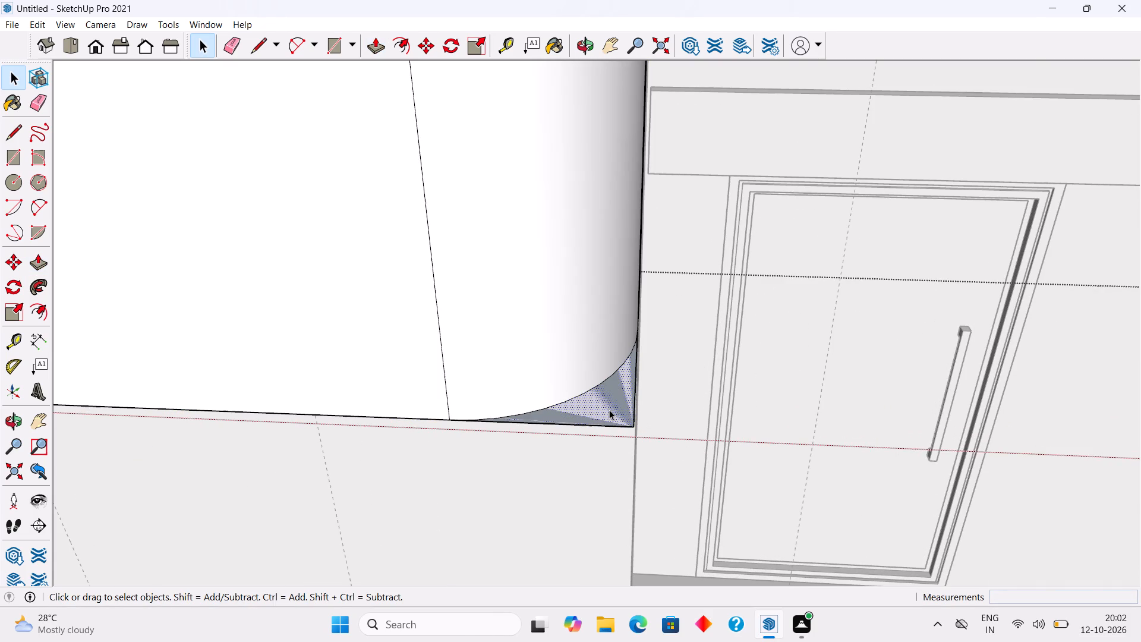
key("p")
left_click(609, 410)
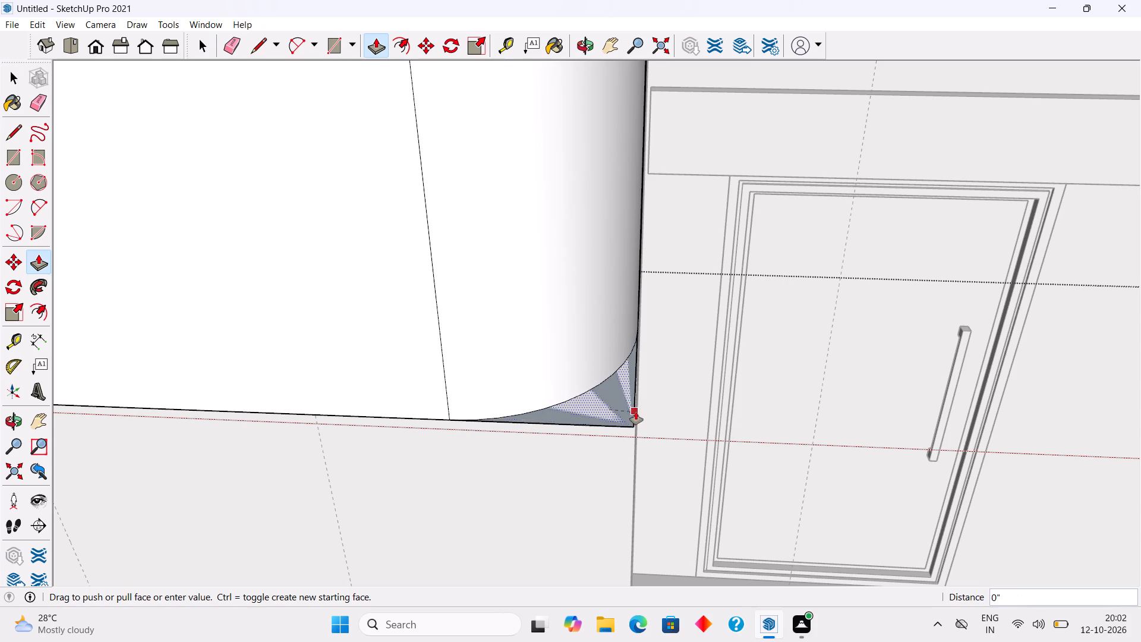
left_click(637, 413)
key("space")
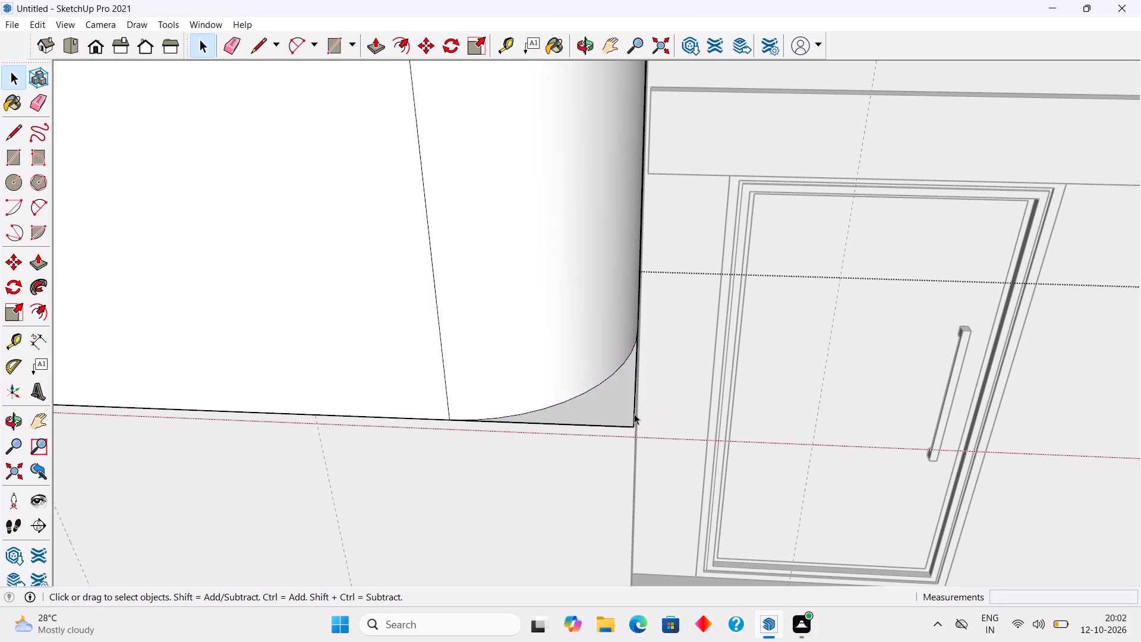
left_click(634, 414)
key("Delete")
left_click(625, 426)
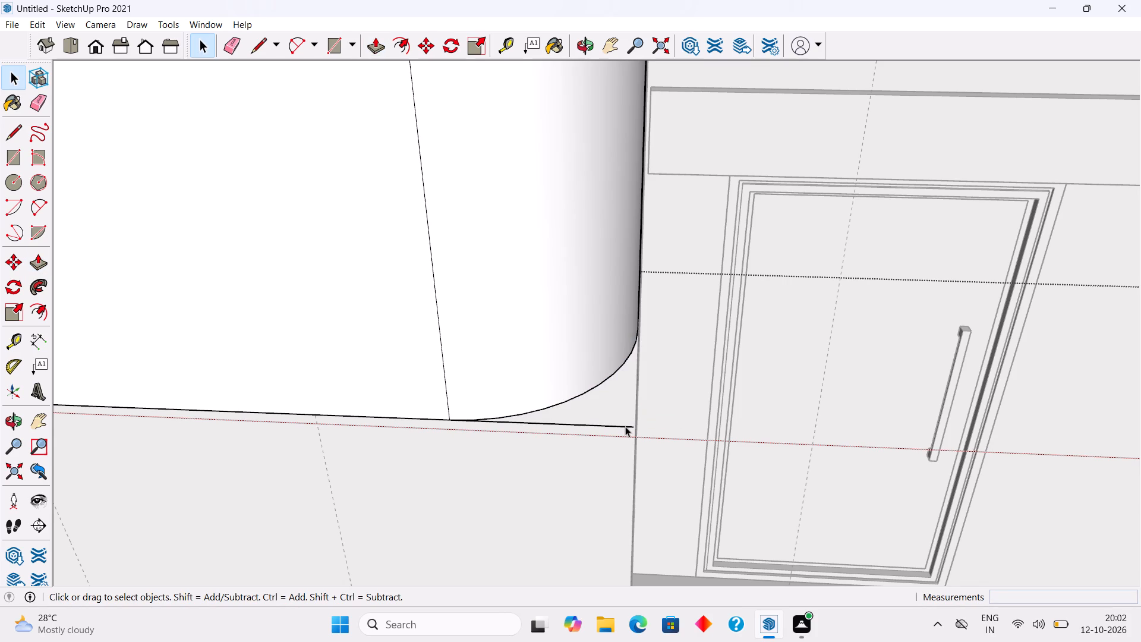
key("Delete")
Push/Pull the lower end face of the frame's short hanging leg downward to lengthen the leg.
middle_click_drag(612, 405, 546, 278)
scroll(543, 273, "down", 6)
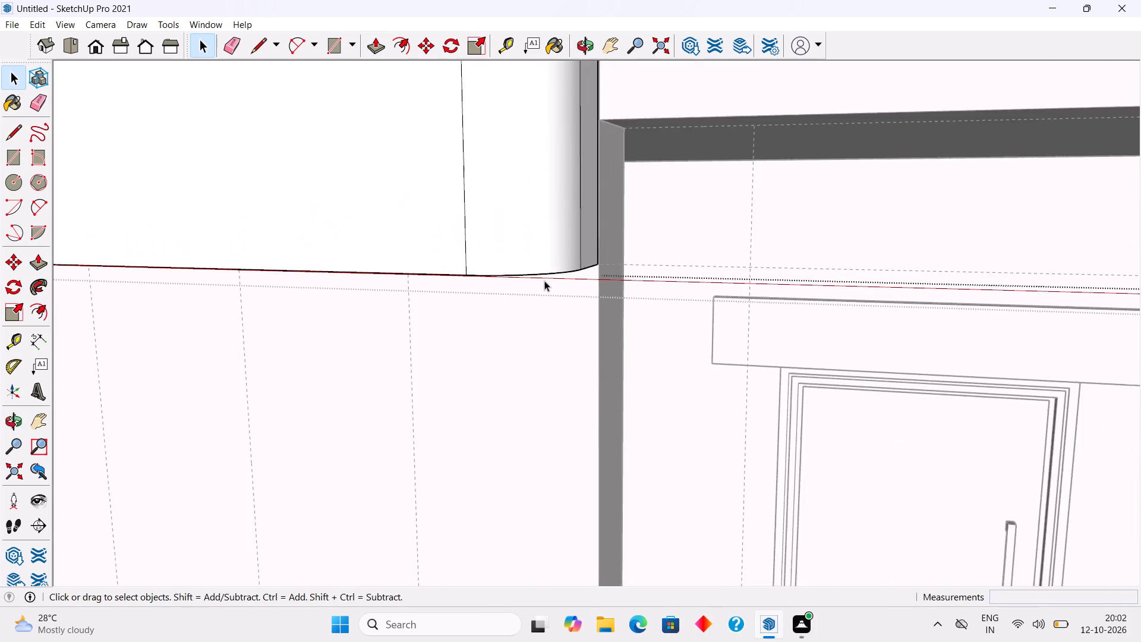
scroll(544, 281, "down", 16)
middle_click_drag(543, 311, 633, 331)
scroll(633, 331, "down", 13)
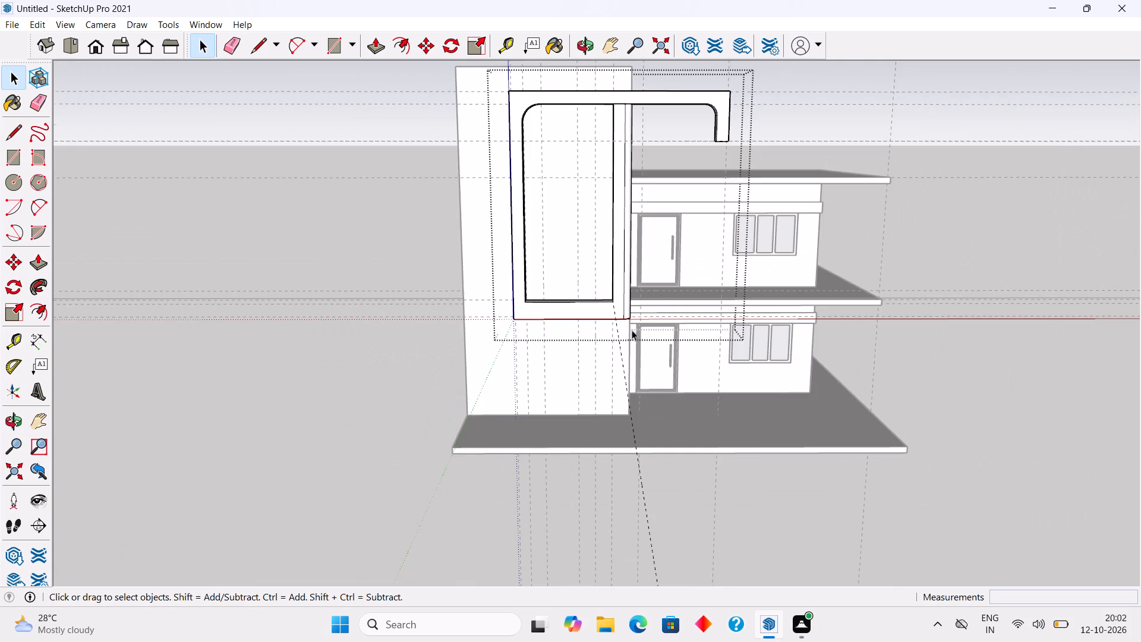
scroll(632, 330, "down", 2)
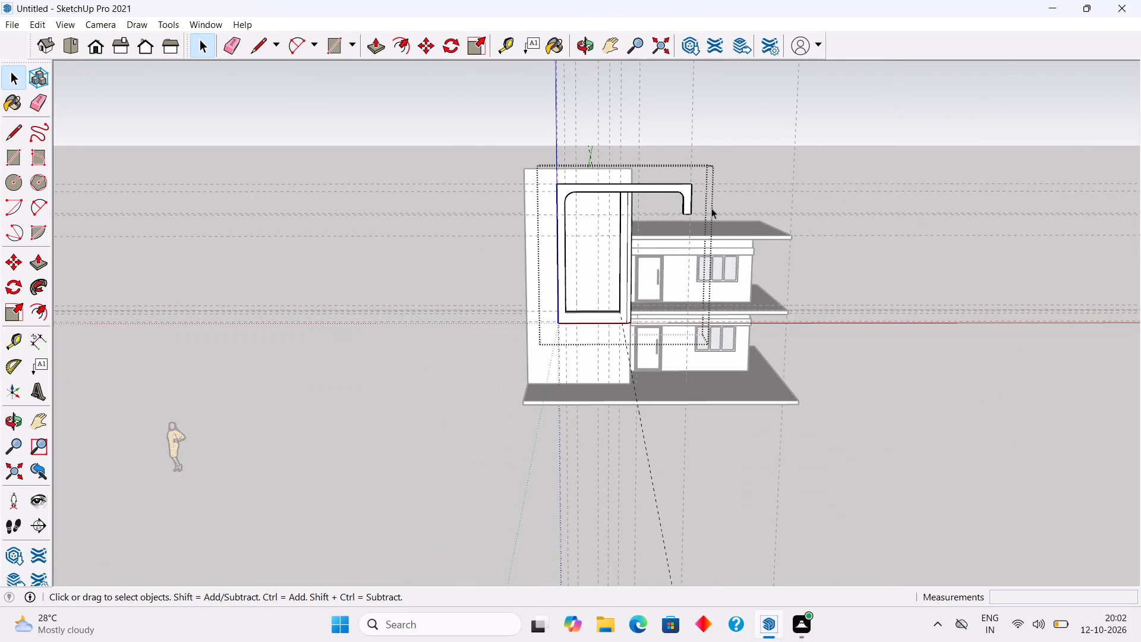
scroll(712, 207, "up", 4)
middle_click_drag(693, 231, 336, 311)
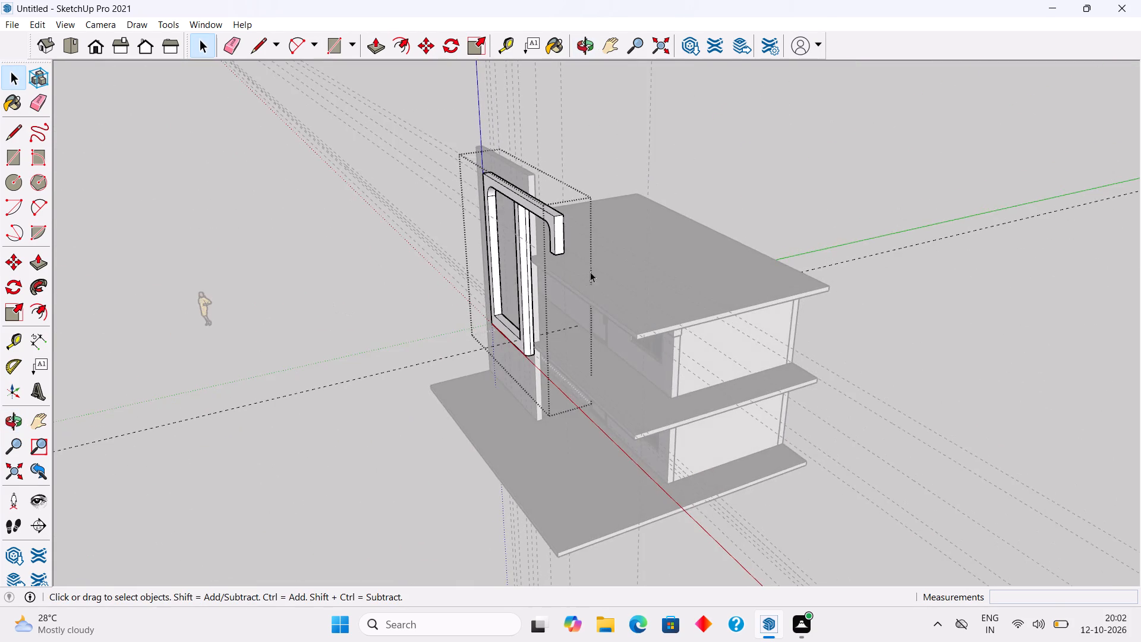
scroll(596, 265, "up", 5)
middle_click_drag(487, 290, 553, 119)
scroll(561, 158, "up", 11)
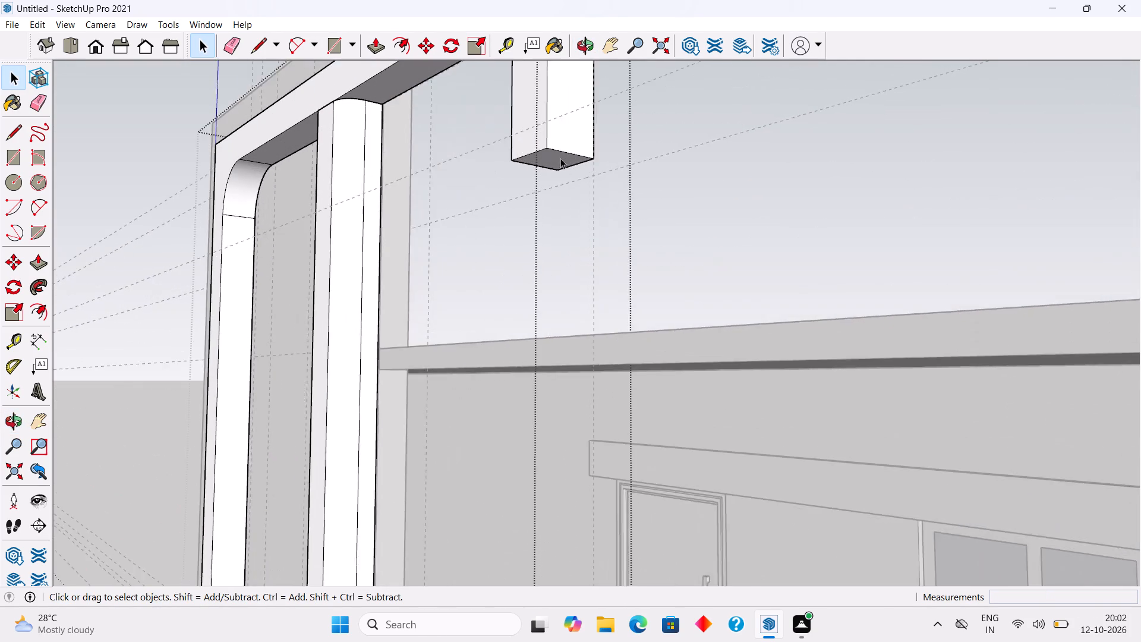
scroll(554, 152, "up", 2)
triple_click(554, 163)
left_click(554, 163)
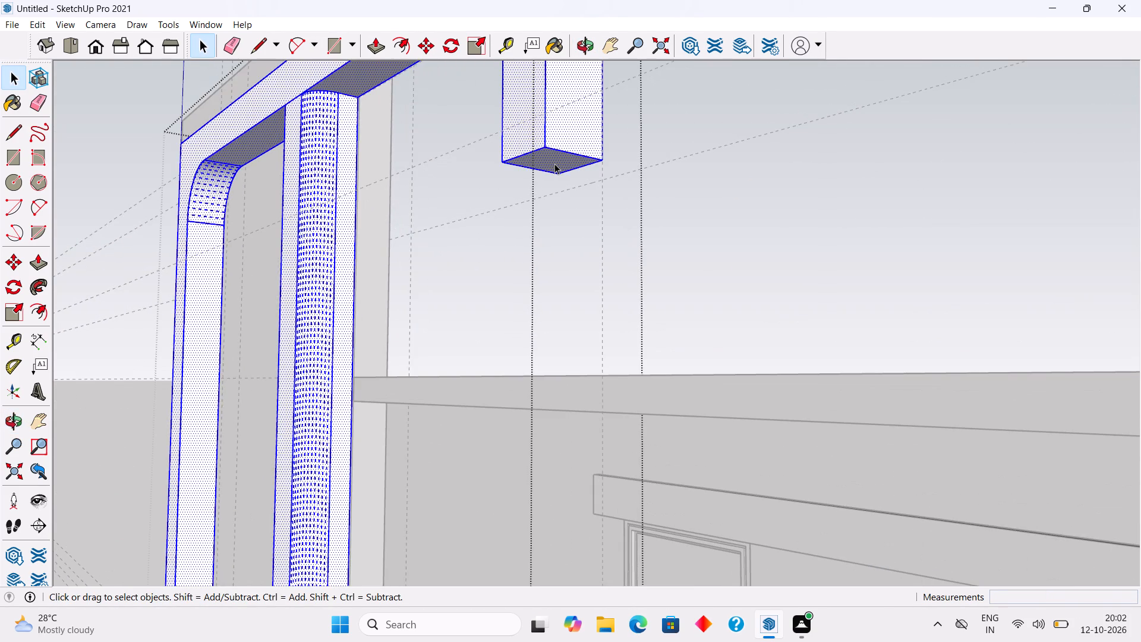
key("p")
left_click(559, 158)
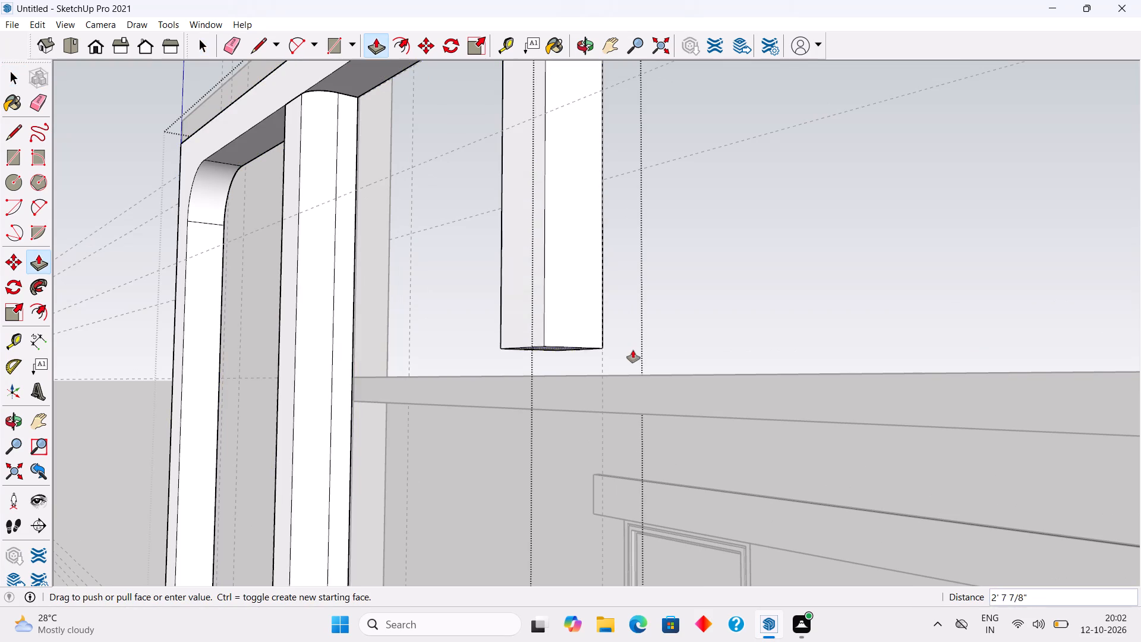
left_click(648, 376)
middle_click_drag(541, 342, 573, 229)
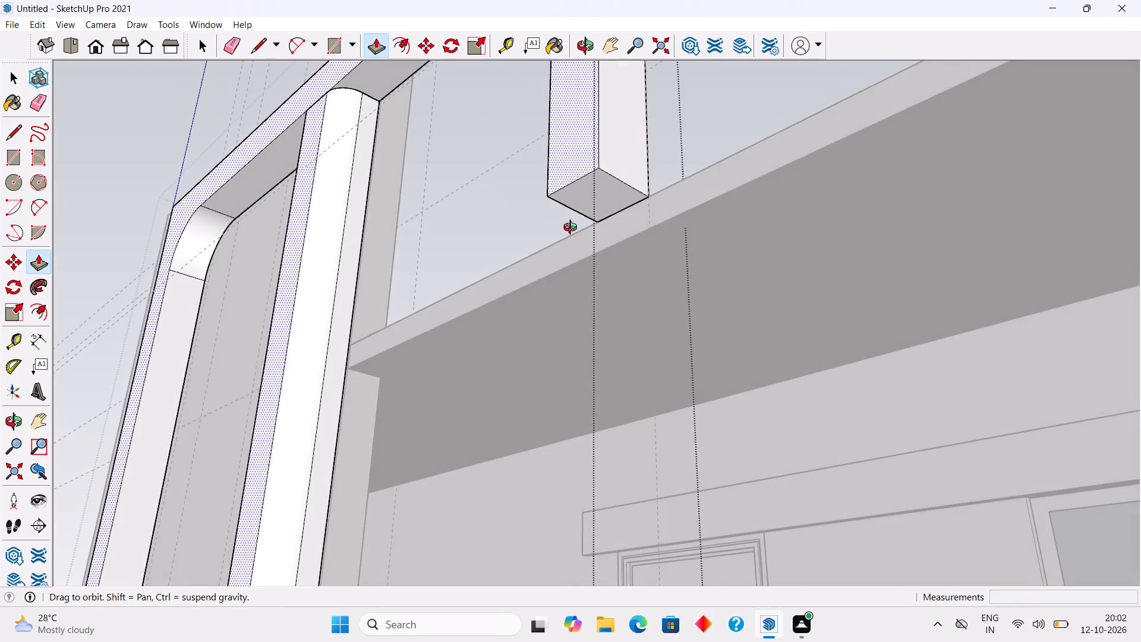
Close the facade frame group after lengthening its hanging leg.
middle_click_drag(573, 229, 623, 319)
scroll(623, 319, "down", 7)
middle_click_drag(623, 325, 623, 398)
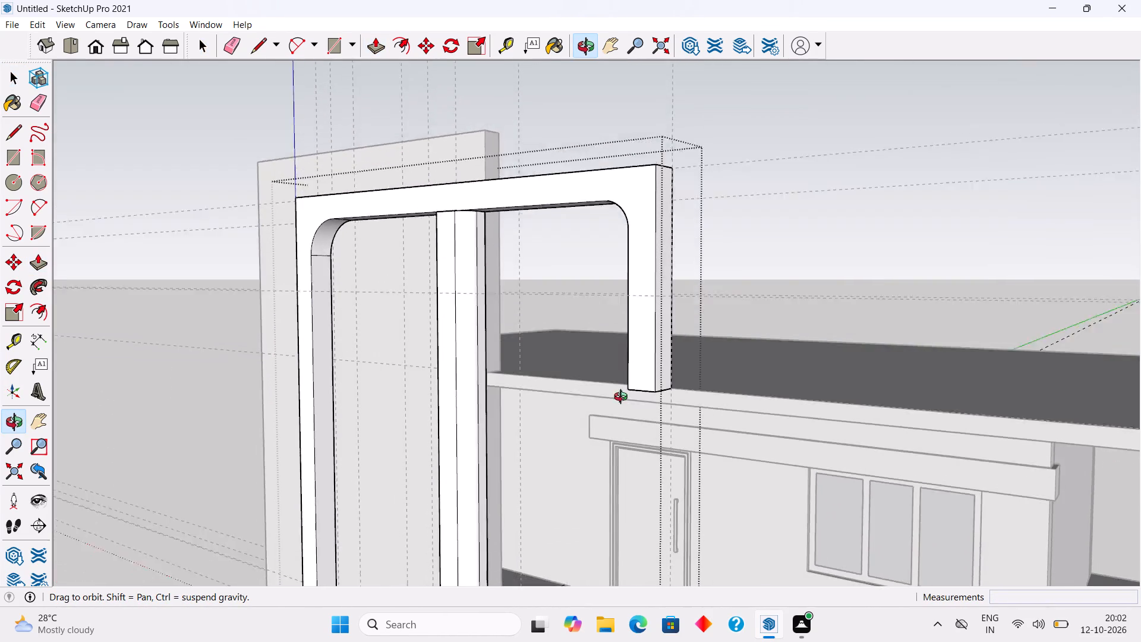
middle_click_drag(623, 398, 623, 439)
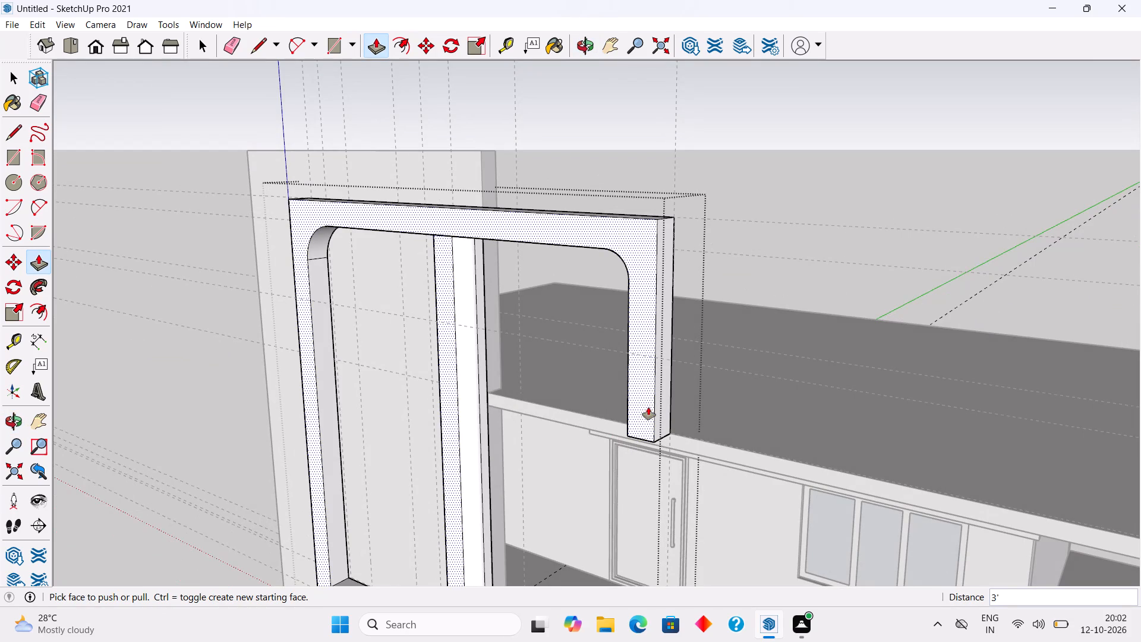
scroll(642, 361, "down", 1)
key("space")
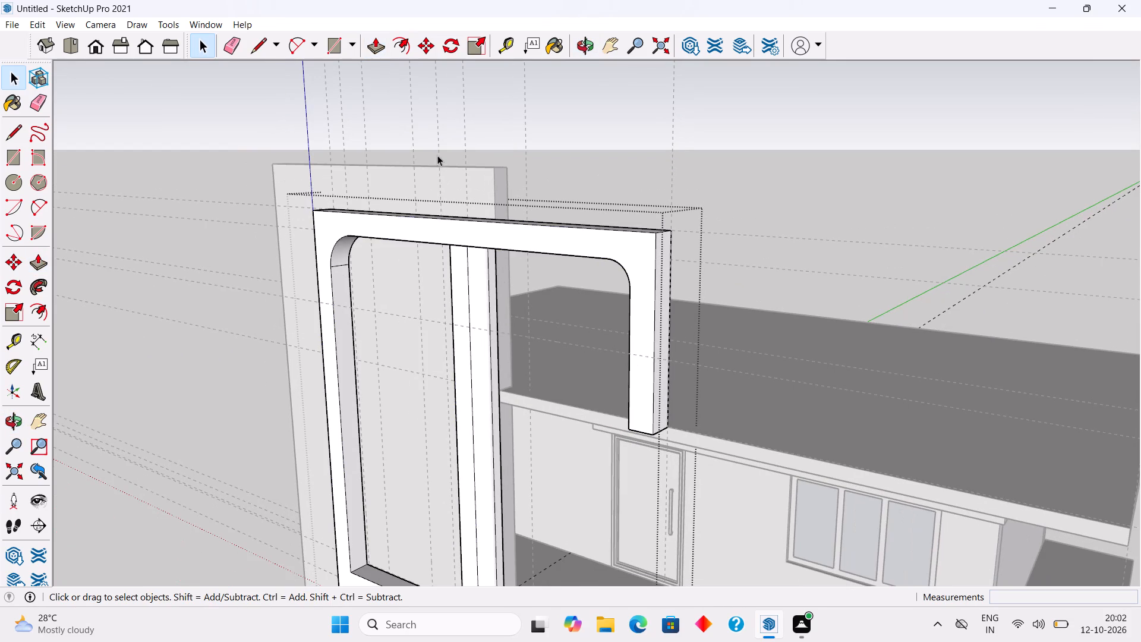
left_click(435, 148)
Open the roof slab group, Push/Pull its front face outward about 1' to the hanging leg's front corner, and close the group.
middle_click_drag(562, 362, 938, 323)
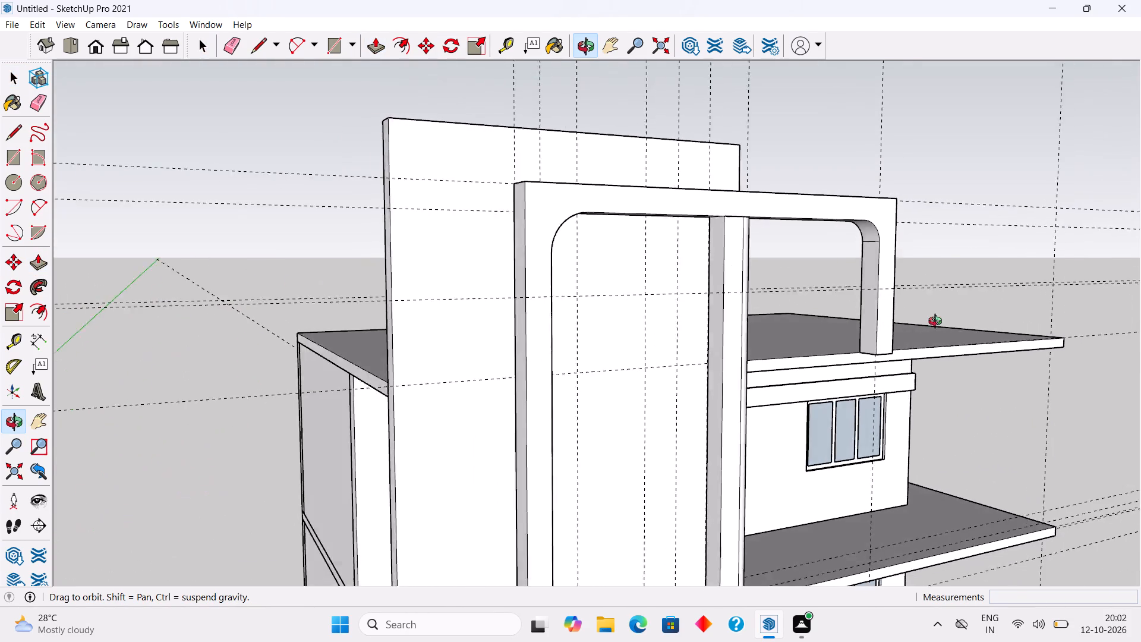
middle_click_drag(938, 323, 868, 347)
scroll(868, 347, "down", 8)
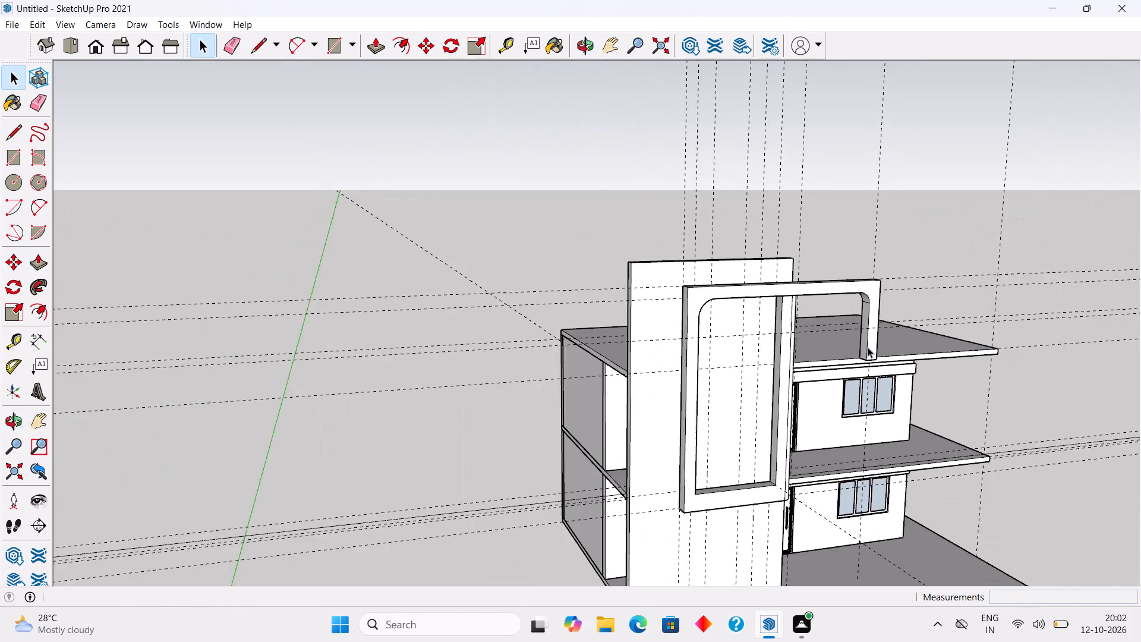
scroll(868, 347, "down", 1)
middle_click_drag(867, 359, 827, 354)
scroll(827, 354, "down", 1)
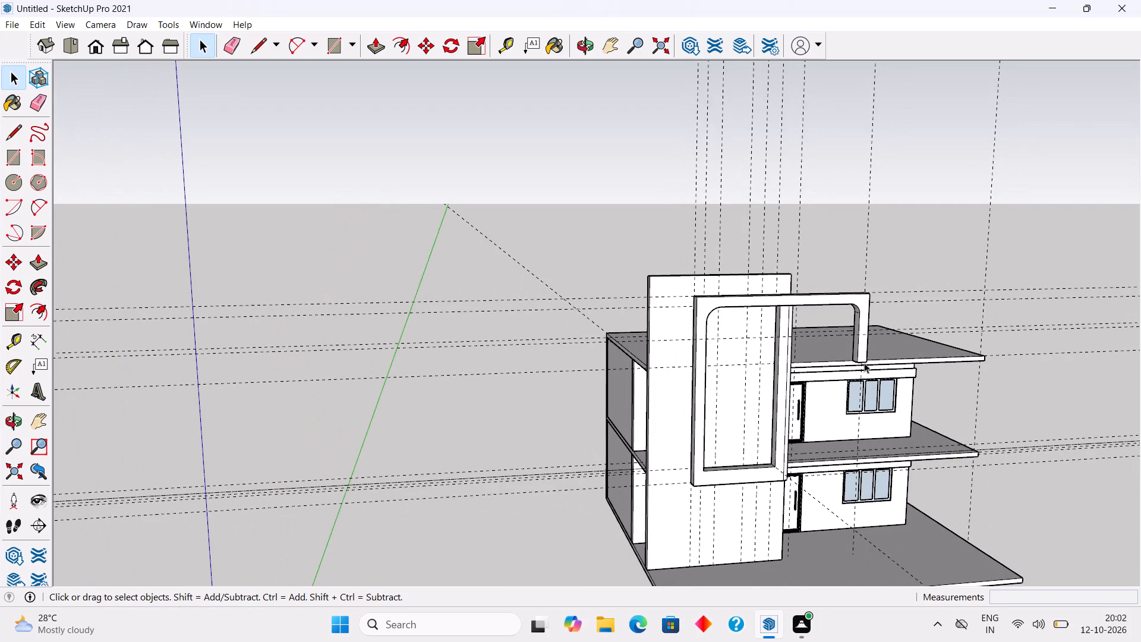
scroll(872, 360, "up", 10)
middle_click_drag(833, 346, 811, 259)
scroll(810, 276, "up", 3)
left_click(749, 274)
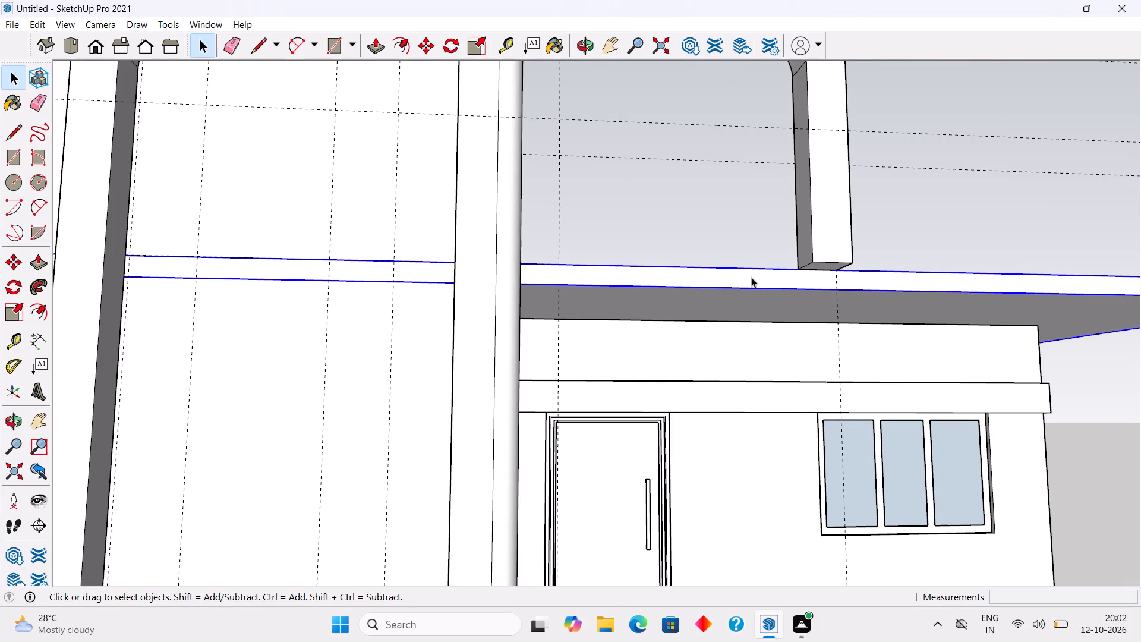
triple_click(751, 277)
key("p")
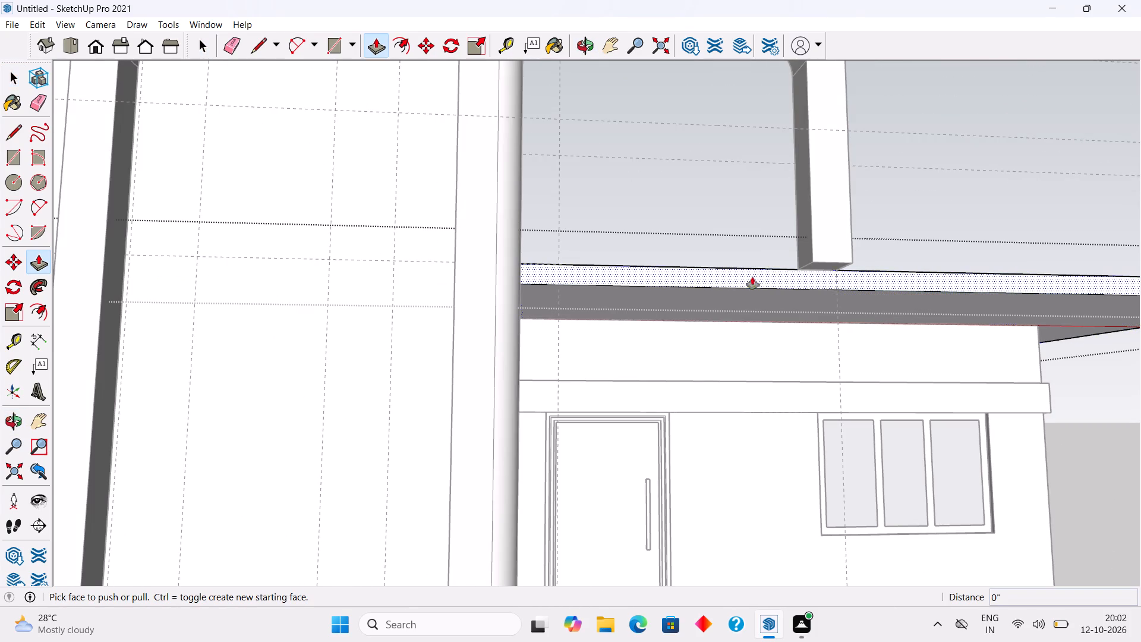
left_click(804, 278)
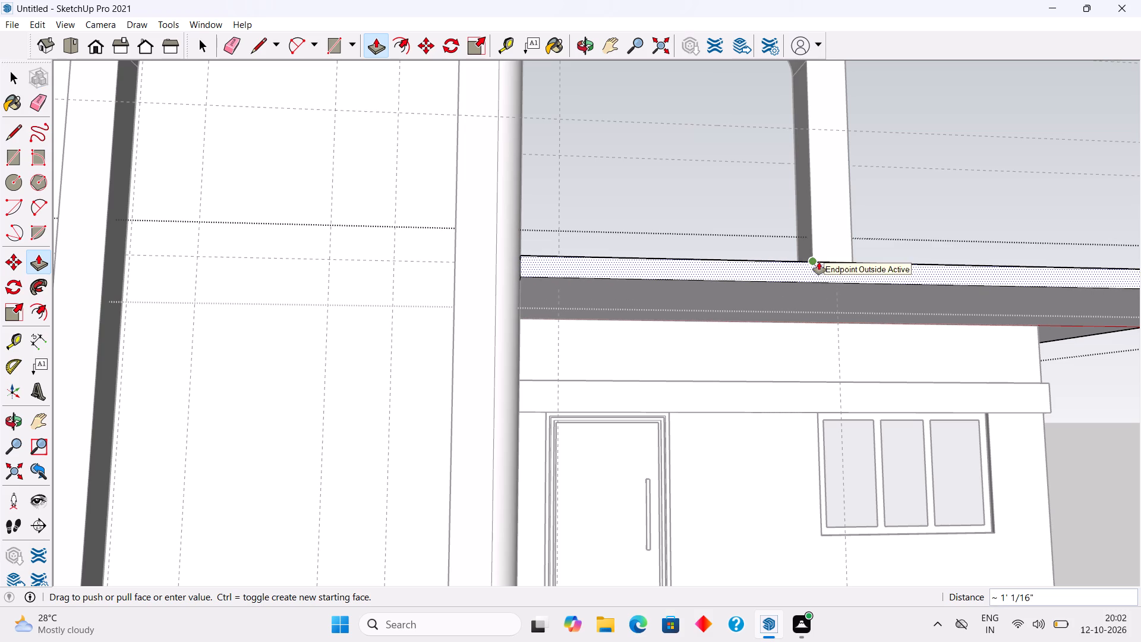
left_click(819, 262)
key("space")
scroll(806, 270, "down", 19)
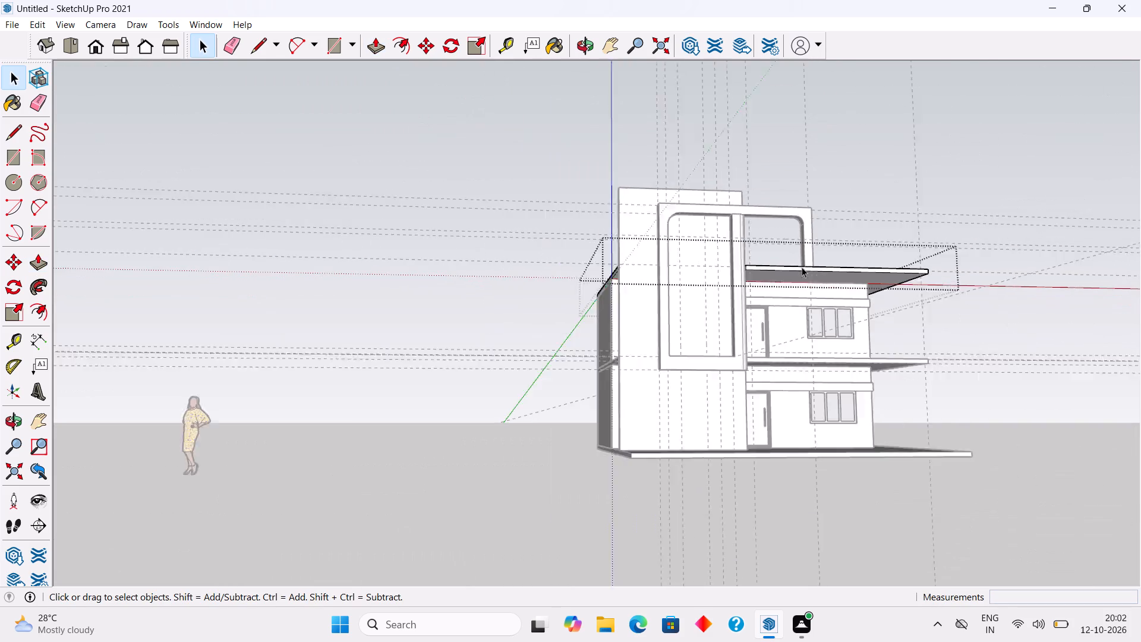
scroll(802, 267, "down", 2)
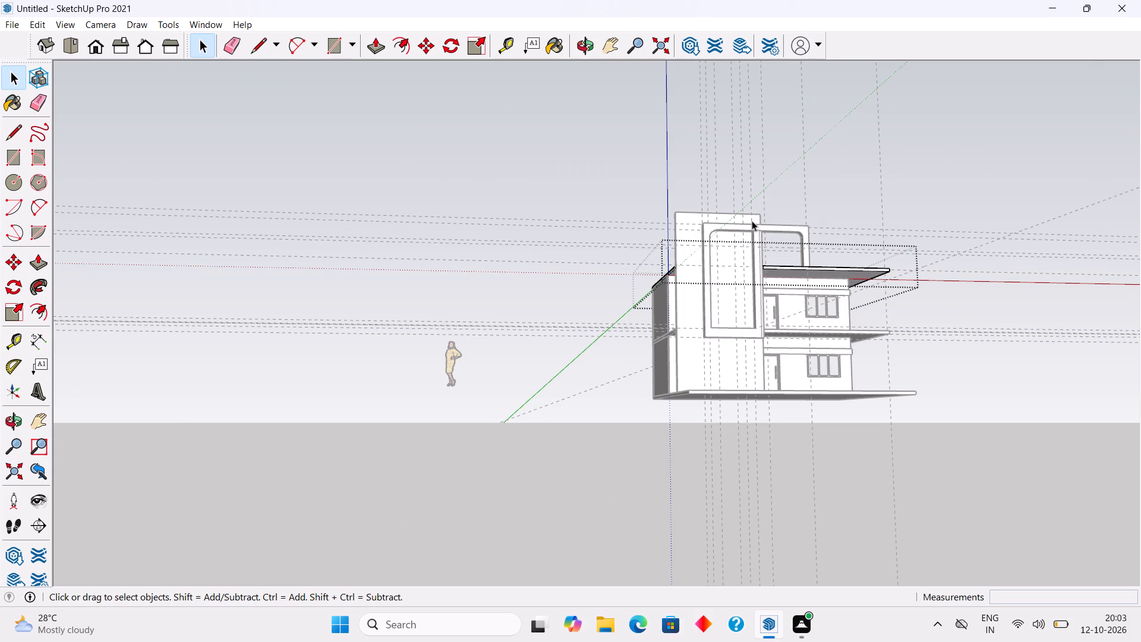
left_click(565, 136)
Delete all construction guides from the model.
middle_click_drag(778, 336, 660, 561)
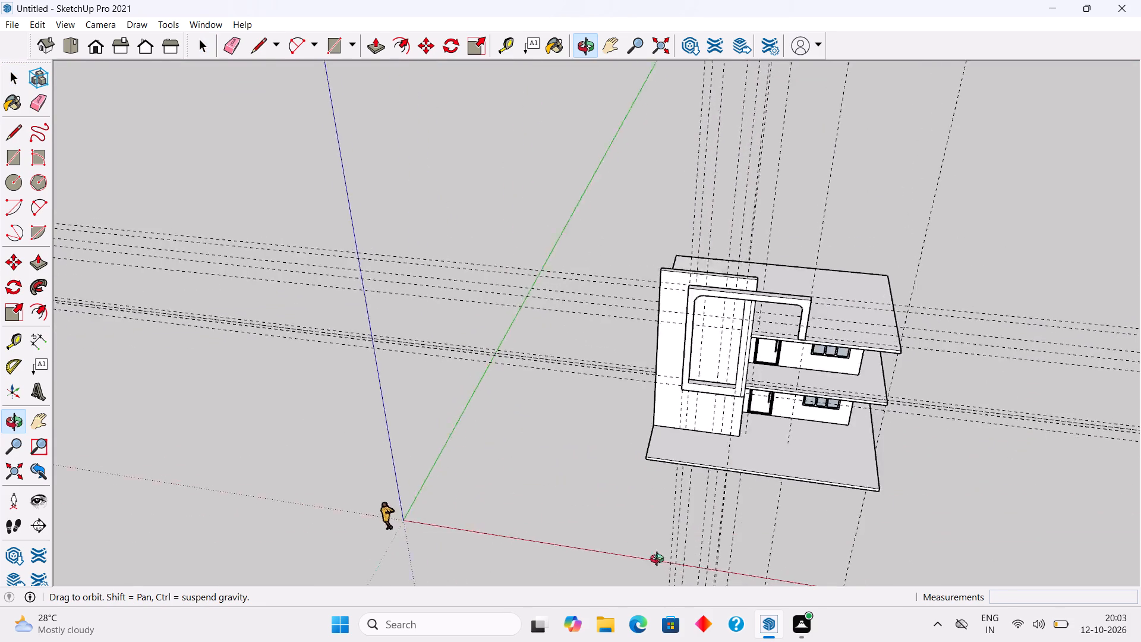
middle_click_drag(660, 561, 662, 458)
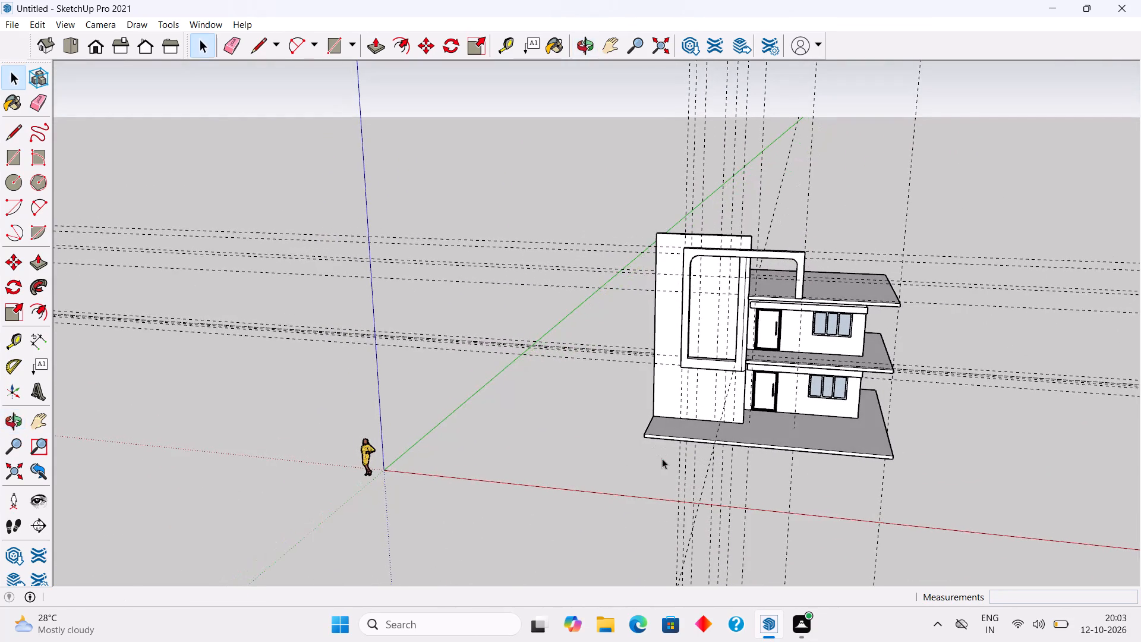
left_click(35, 22)
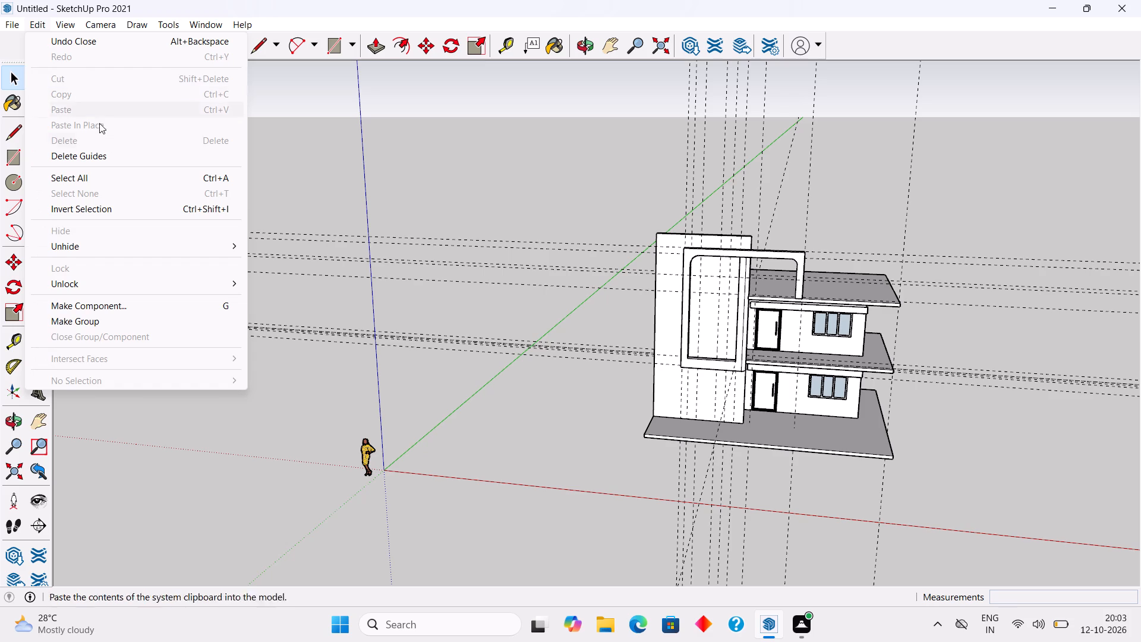
left_click(125, 155)
Examine the house and its facade frame from the front and the sides.
scroll(861, 427, "up", 4)
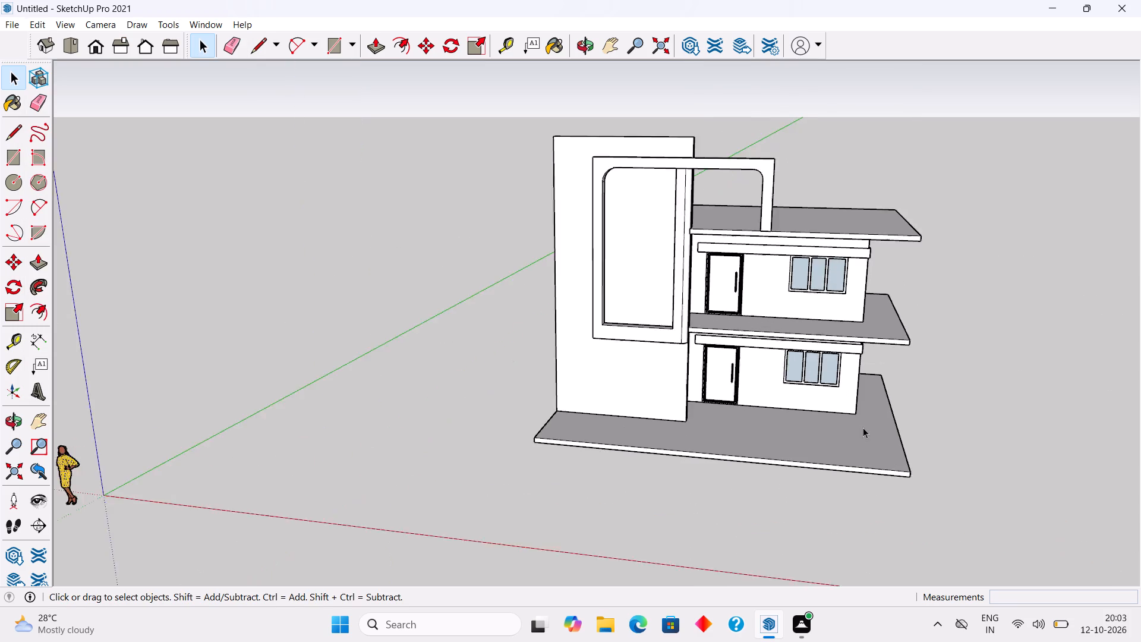
scroll(863, 427, "up", 1)
middle_click_drag(803, 493, 923, 430)
scroll(923, 430, "down", 2)
scroll(924, 435, "up", 2)
scroll(925, 416, "down", 2)
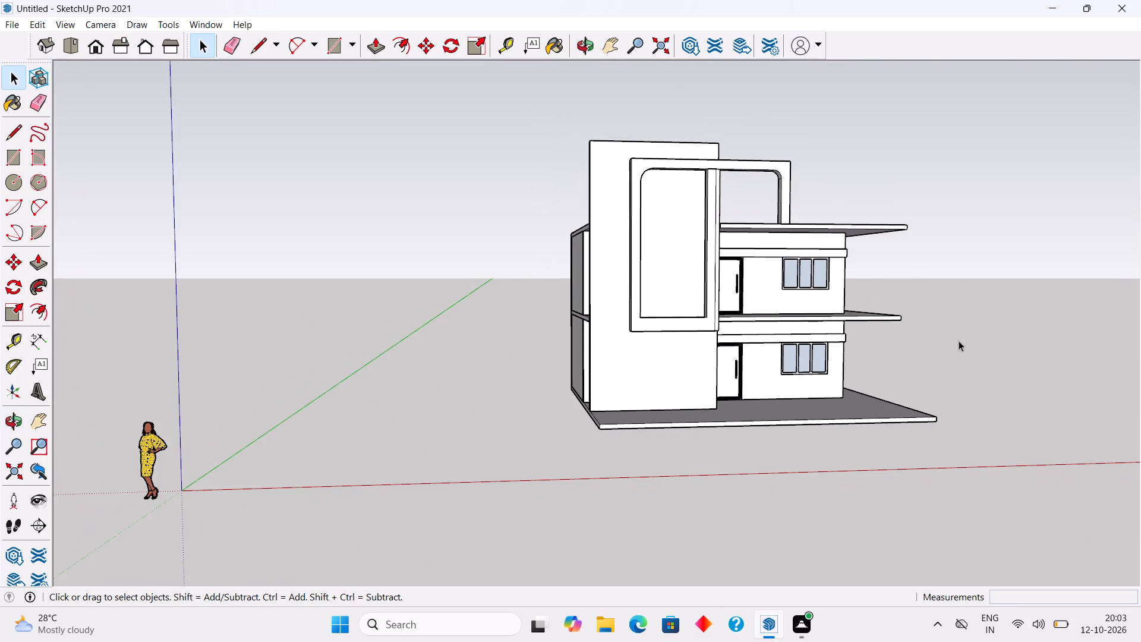
scroll(915, 219, "up", 2)
scroll(921, 267, "up", 4)
middle_click_drag(890, 302, 738, 288)
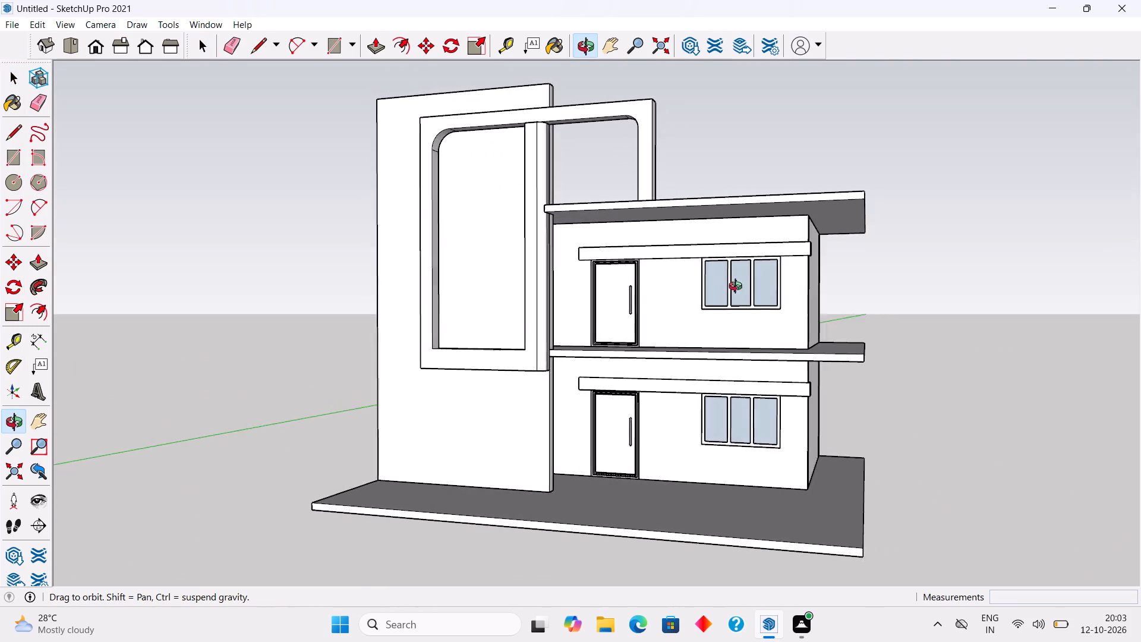
middle_click_drag(738, 288, 462, 357)
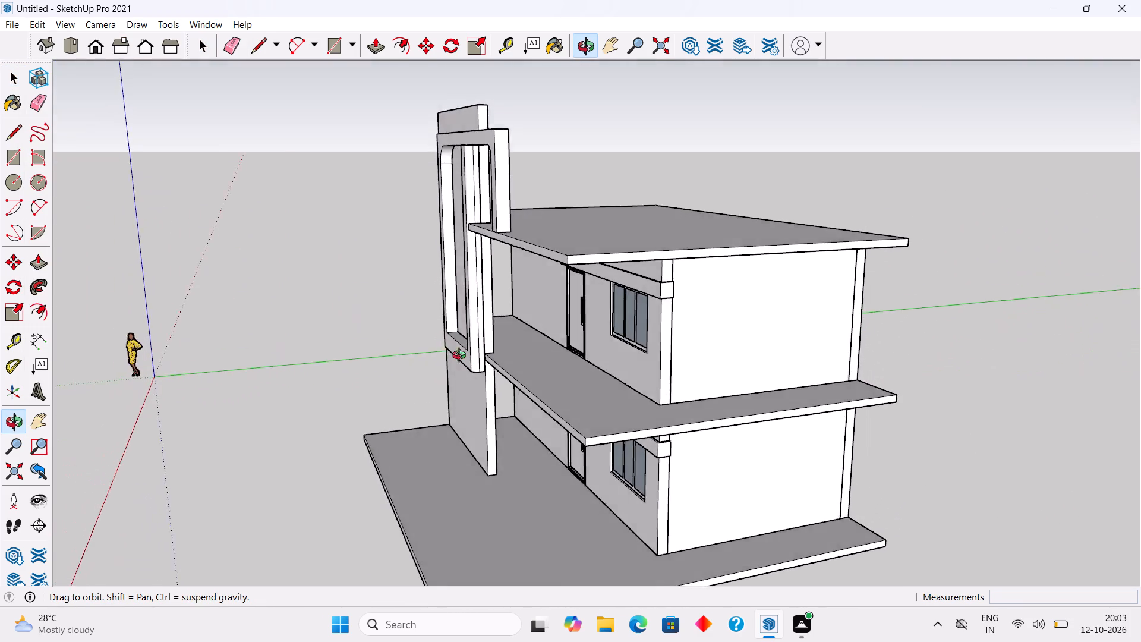
middle_click_drag(462, 357, 843, 331)
scroll(843, 331, "up", 1)
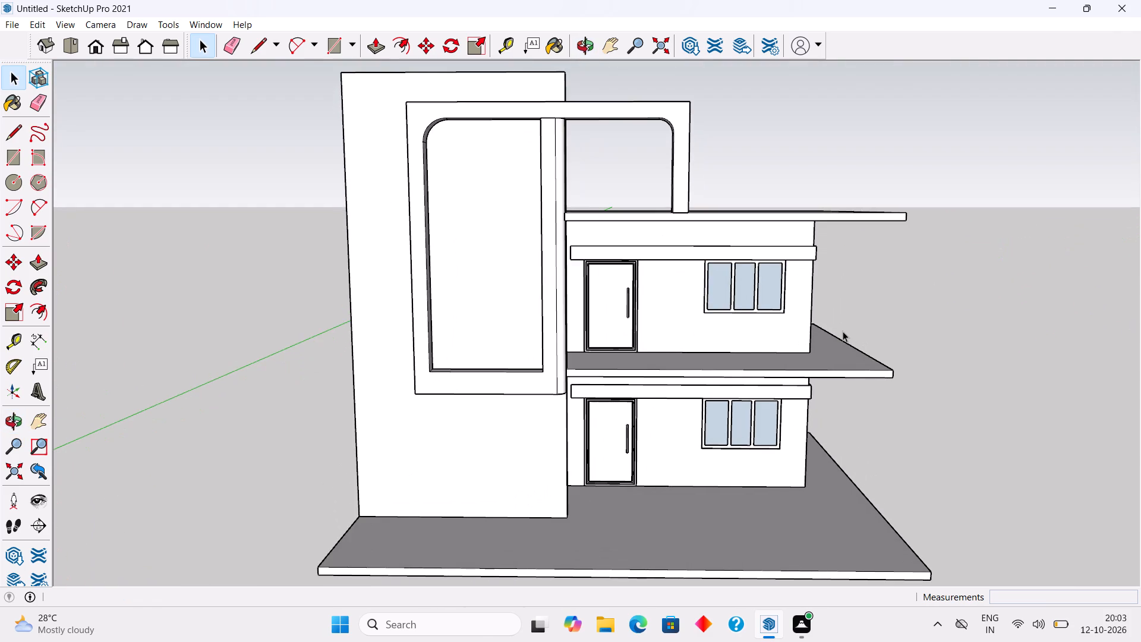
scroll(843, 331, "down", 3)
scroll(667, 240, "up", 3)
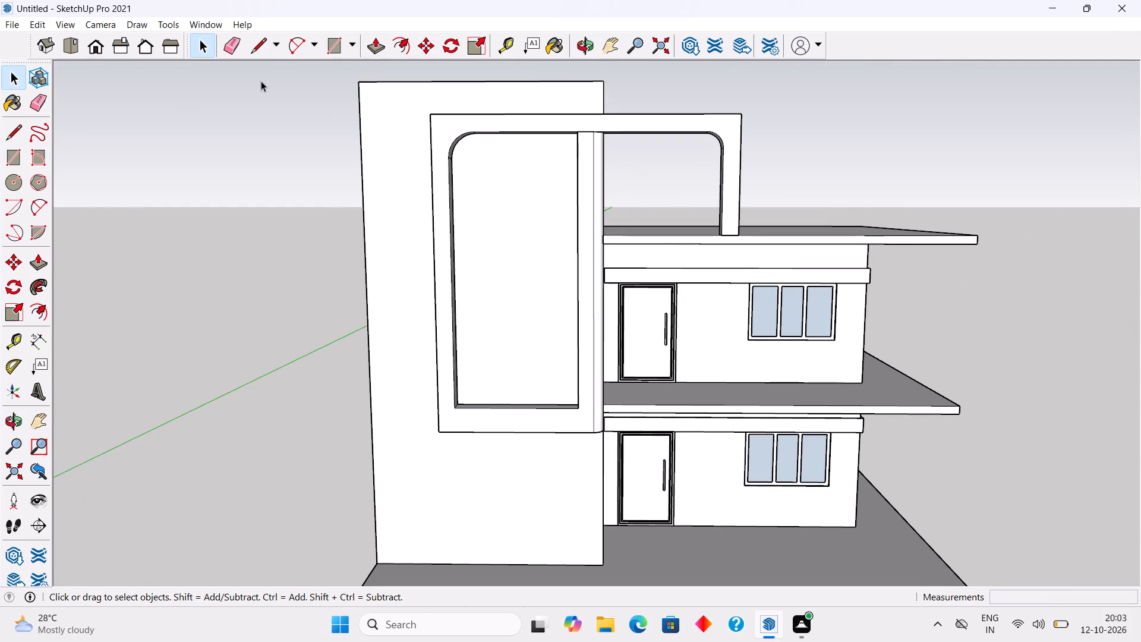
Unhide all hidden geometry in the model.
left_click(35, 20)
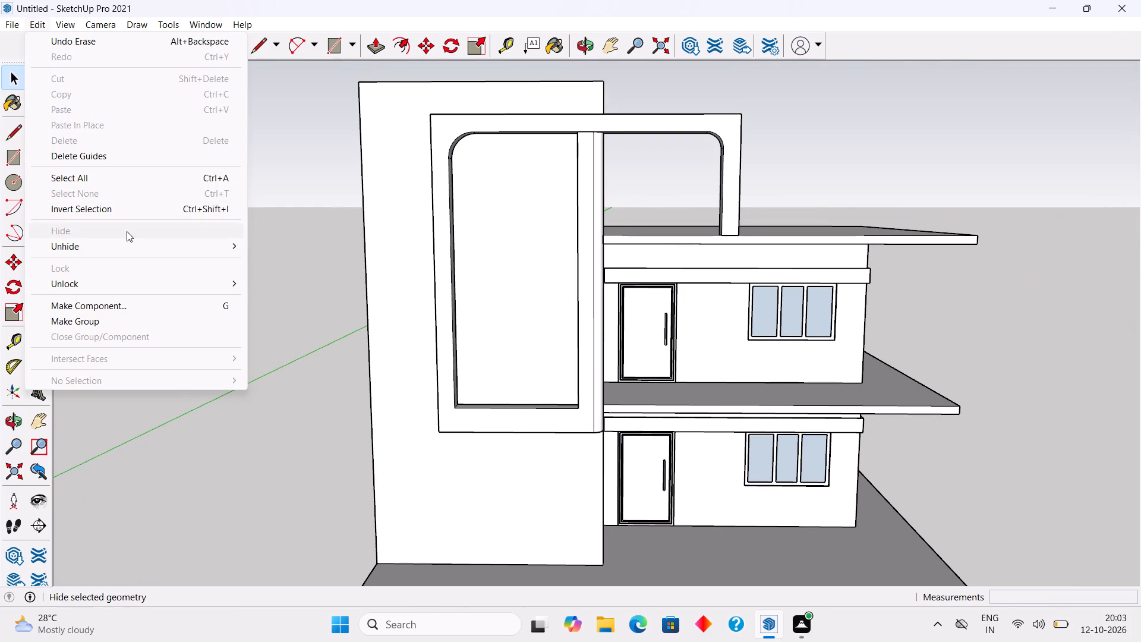
left_click(132, 248)
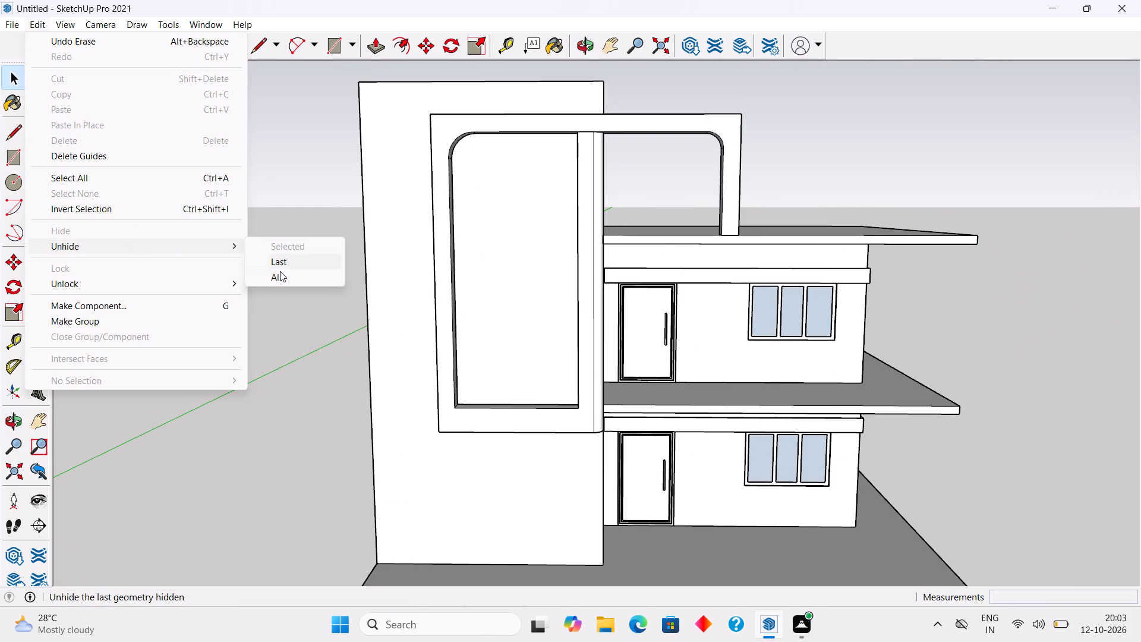
left_click(280, 271)
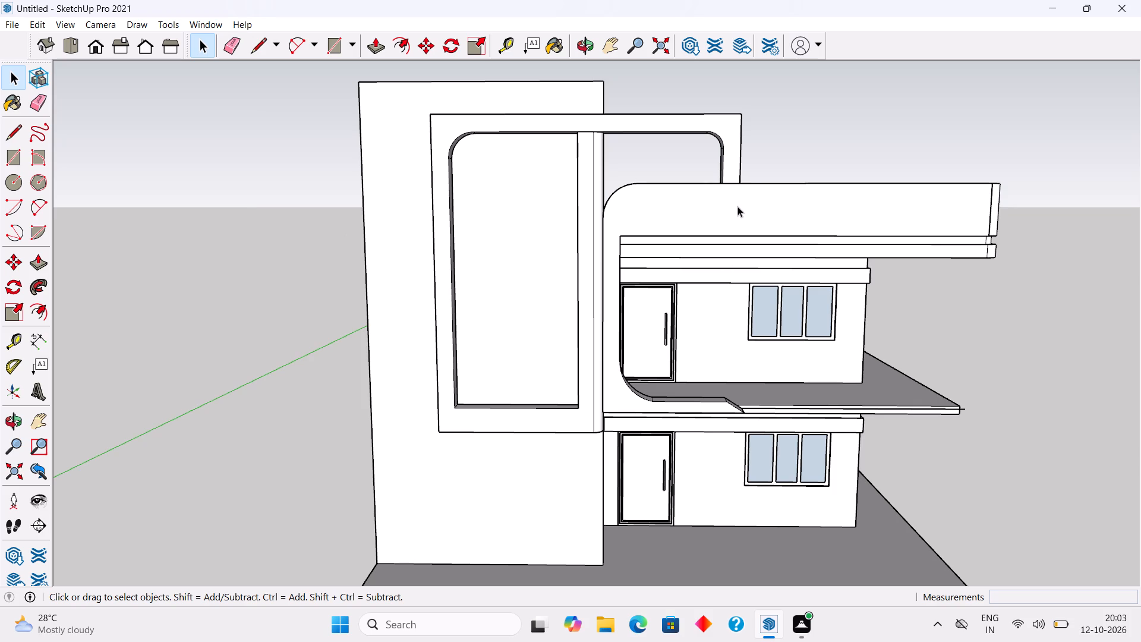
Examine where the rounded parapet frame and its recessed strip meet the facade frame, opening and closing the parapet group.
middle_click_drag(734, 228, 377, 360)
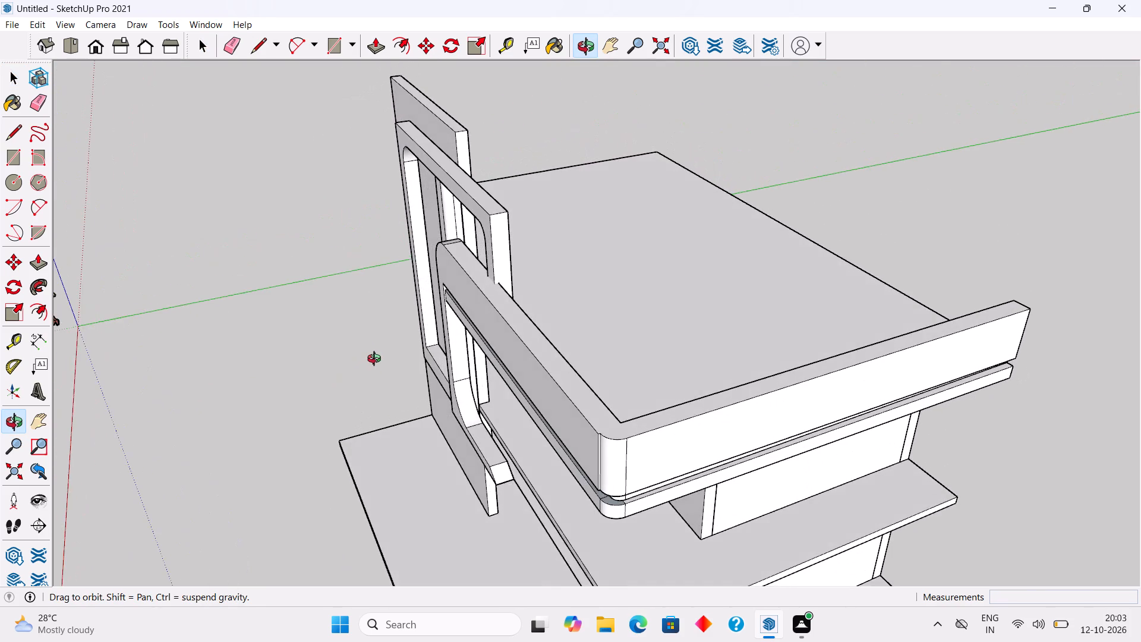
middle_click_drag(377, 360, 527, 342)
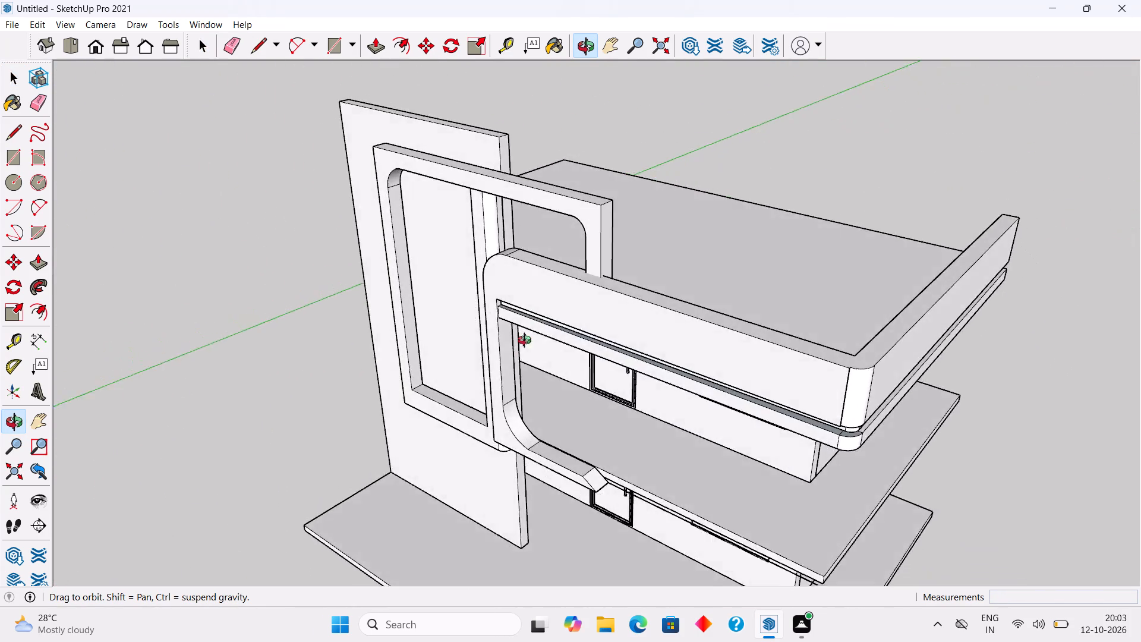
middle_click_drag(527, 342, 1028, 313)
scroll(704, 284, "up", 2)
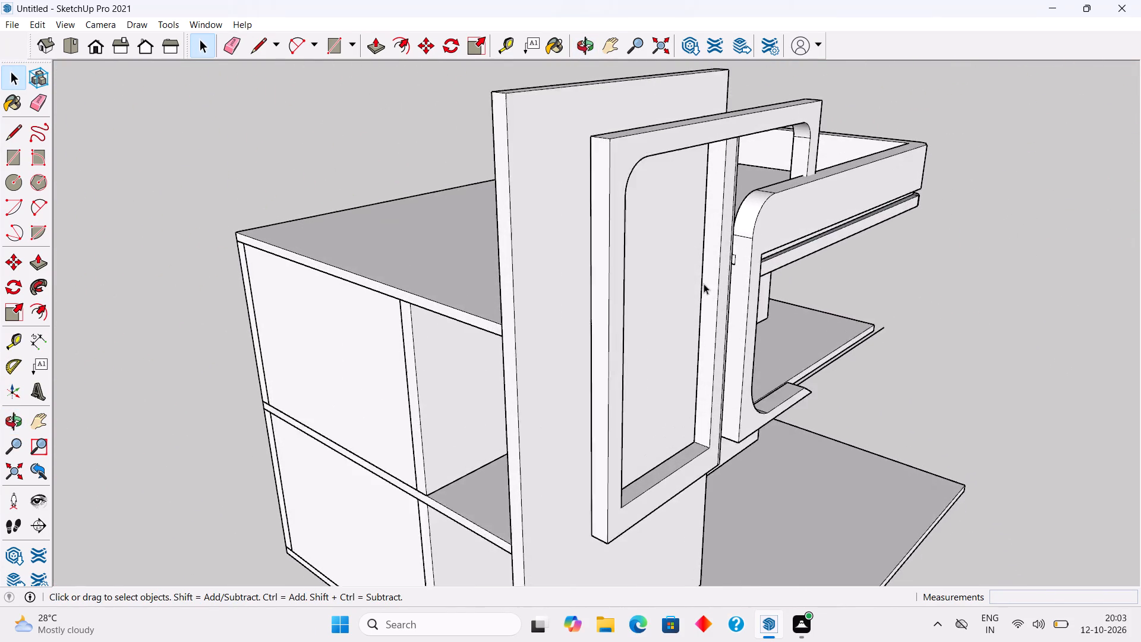
scroll(704, 284, "up", 2)
scroll(754, 268, "up", 7)
left_click(759, 262)
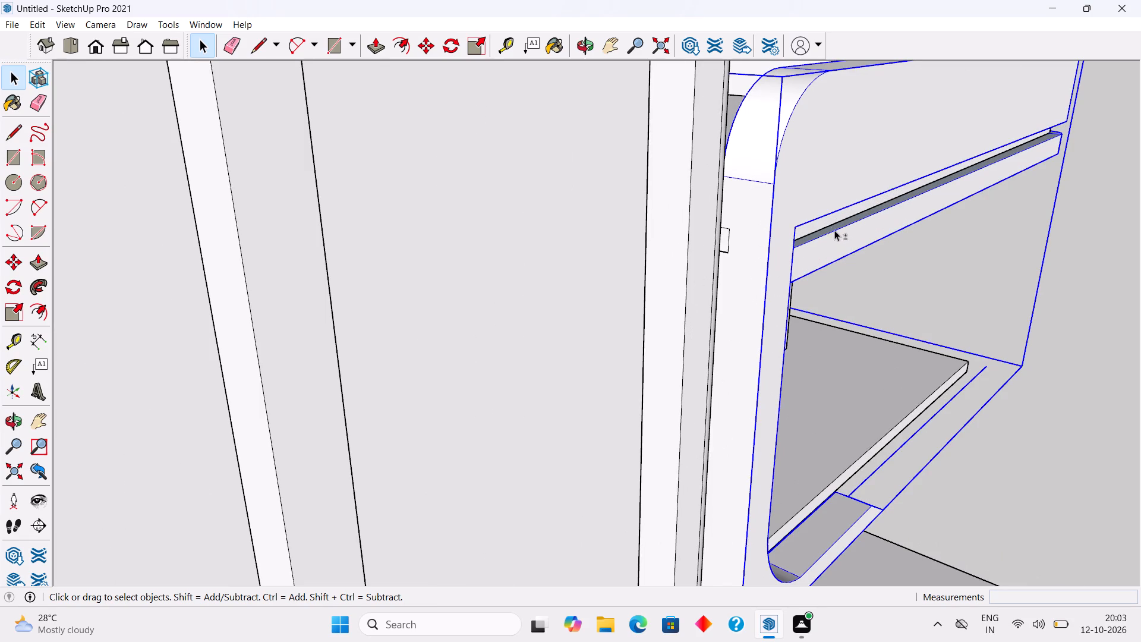
left_click(817, 227, "shift")
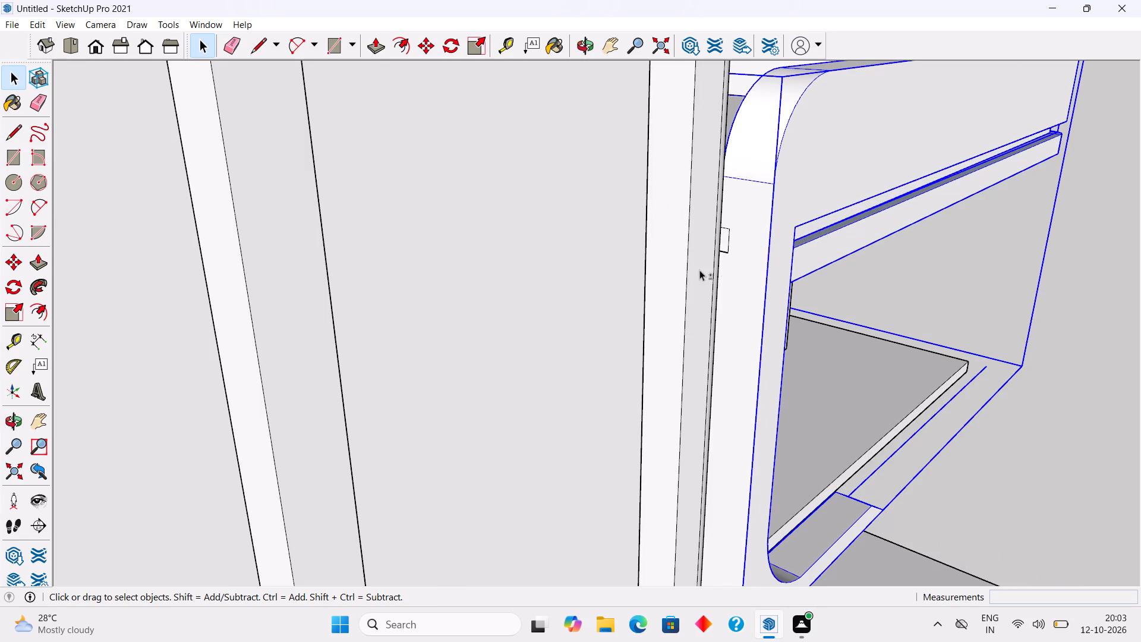
scroll(696, 270, "up", 9, "shift")
scroll(728, 266, "down", 13)
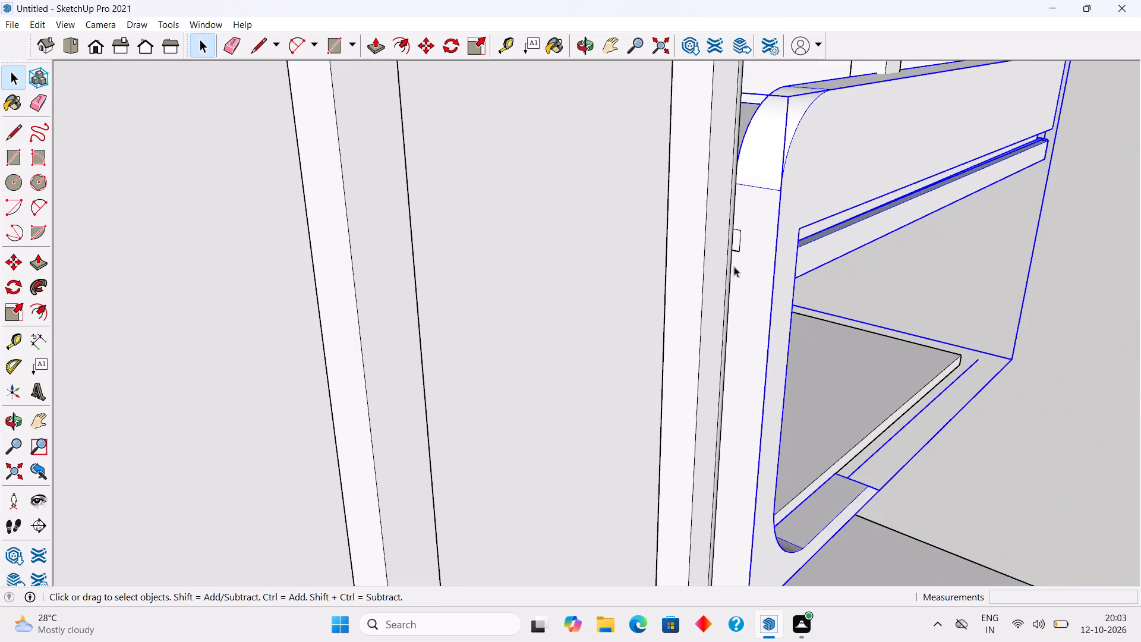
middle_click_drag(767, 308, 650, 445)
scroll(810, 457, "down", 1)
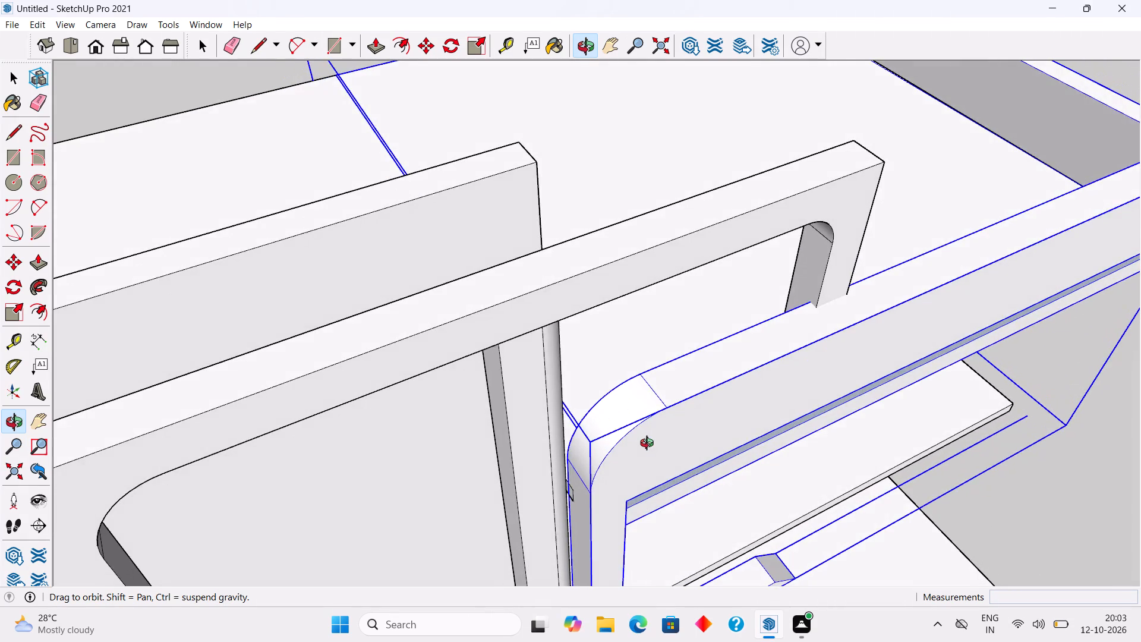
middle_click_drag(650, 445, 663, 393)
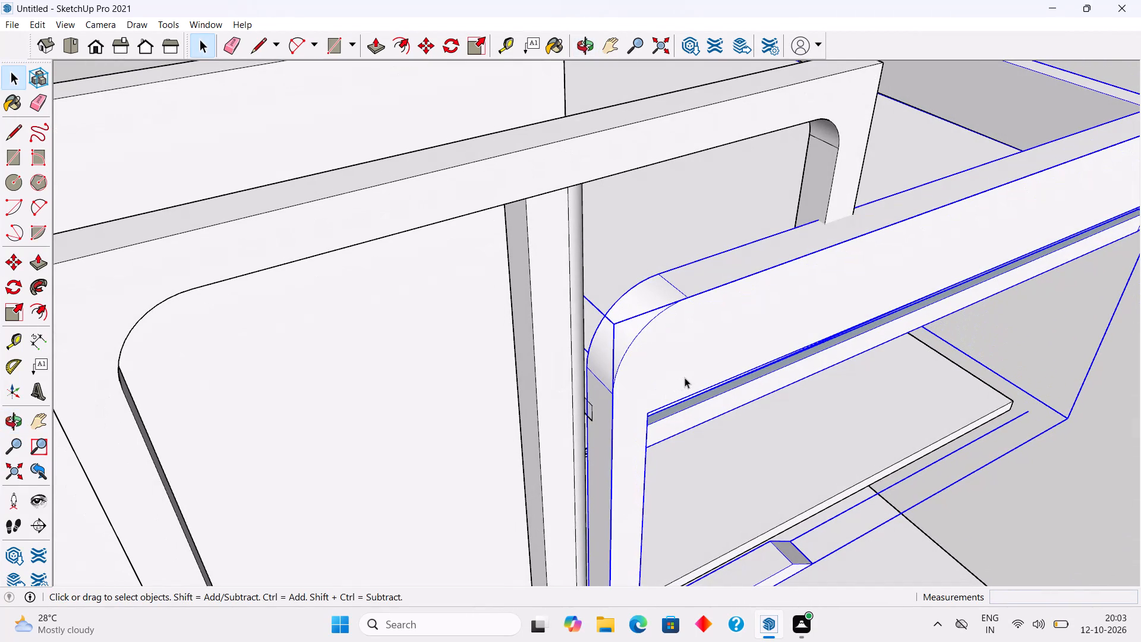
key("space")
triple_click(682, 374)
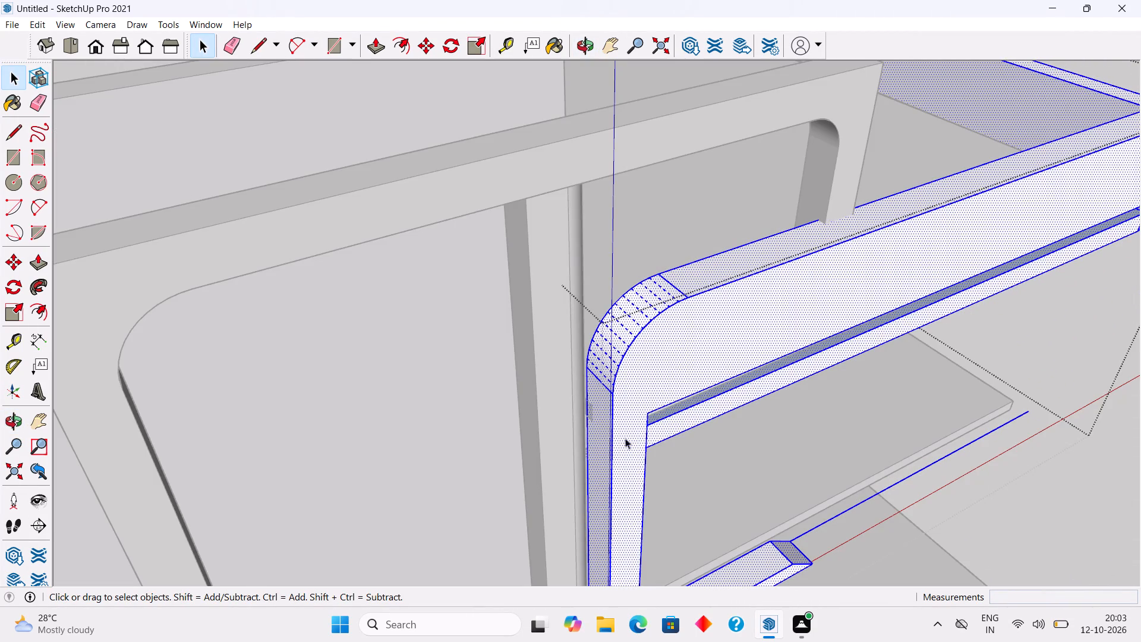
double_click(657, 414)
double_click(657, 410)
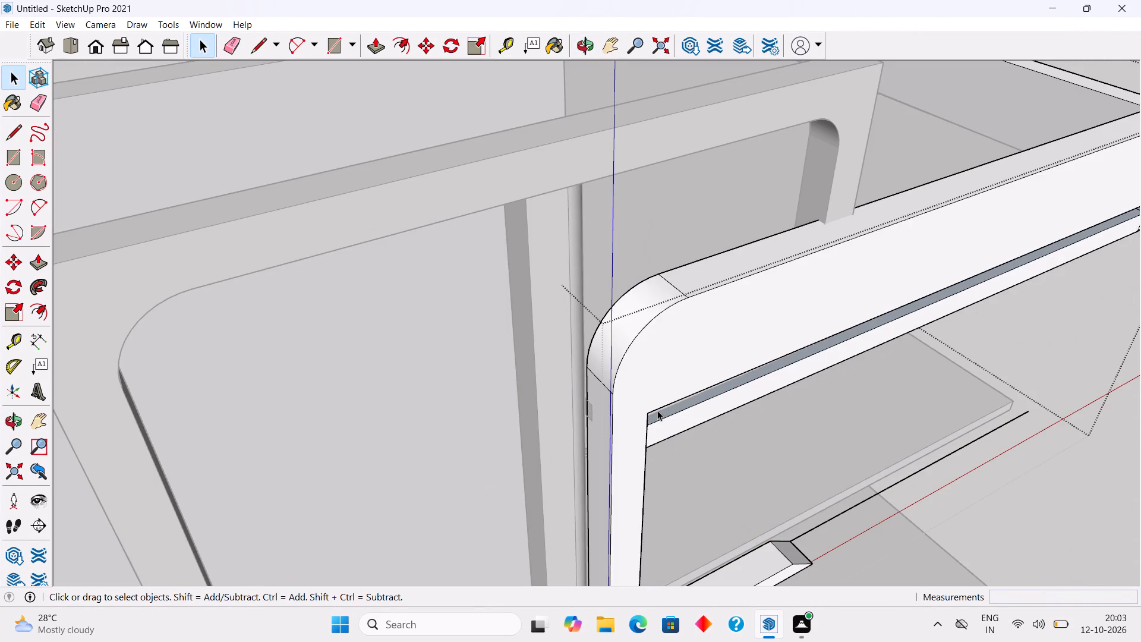
left_click(657, 410)
middle_click_drag(626, 373, 513, 233)
left_click(1039, 315)
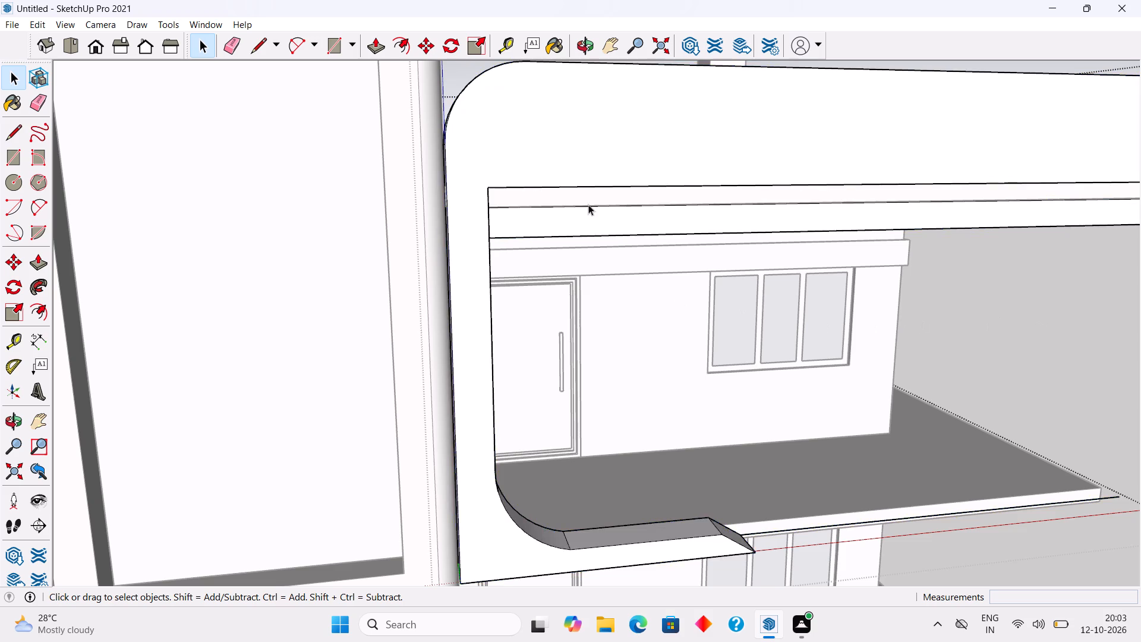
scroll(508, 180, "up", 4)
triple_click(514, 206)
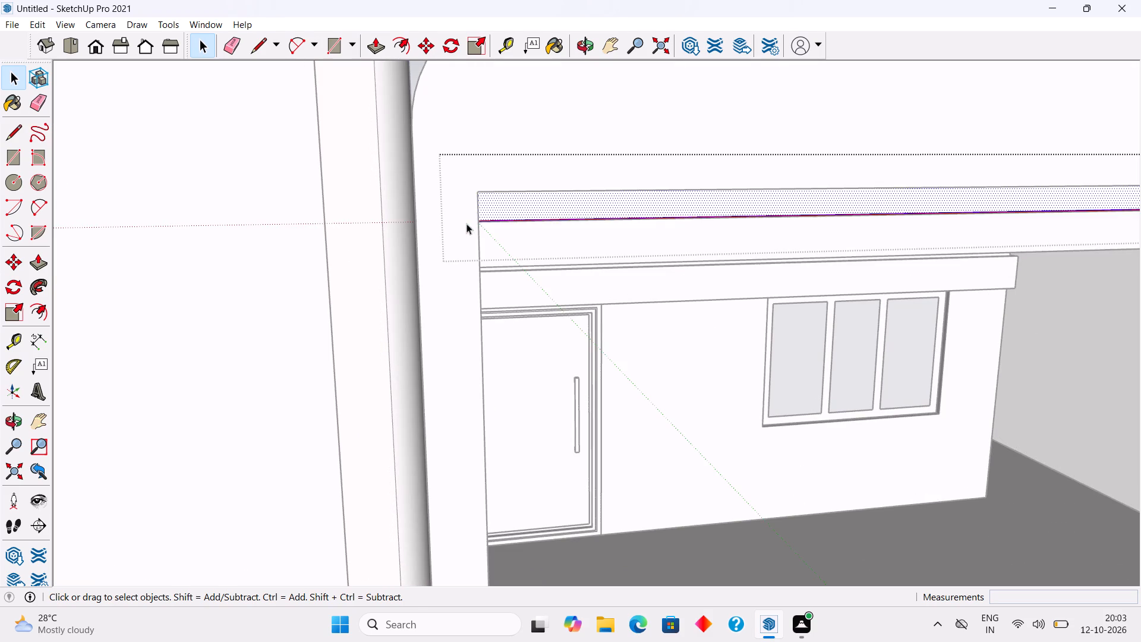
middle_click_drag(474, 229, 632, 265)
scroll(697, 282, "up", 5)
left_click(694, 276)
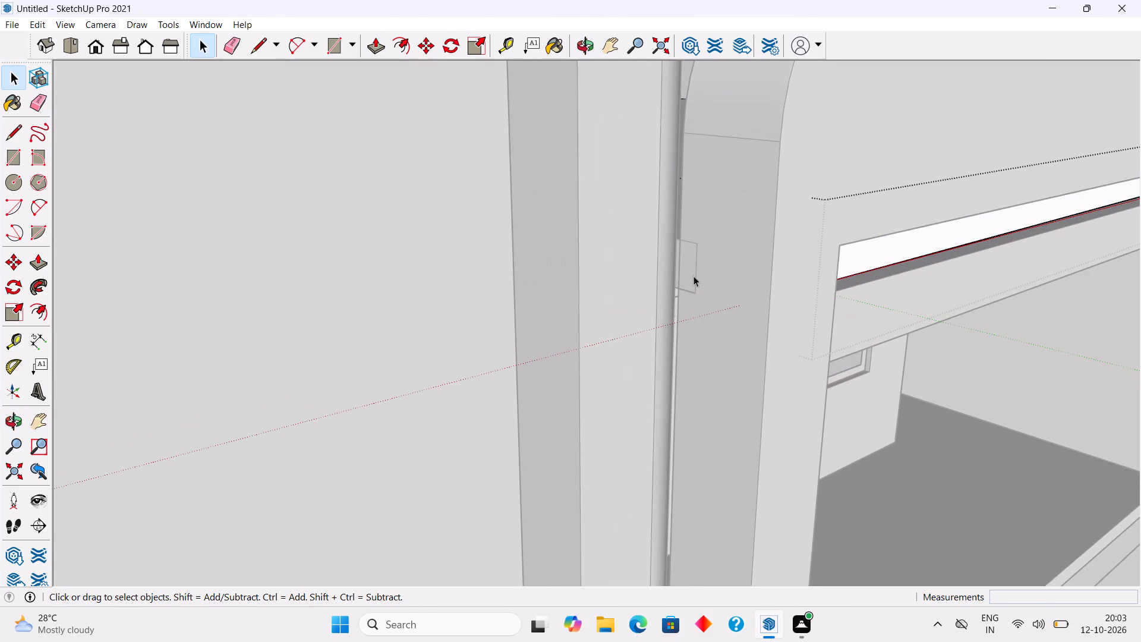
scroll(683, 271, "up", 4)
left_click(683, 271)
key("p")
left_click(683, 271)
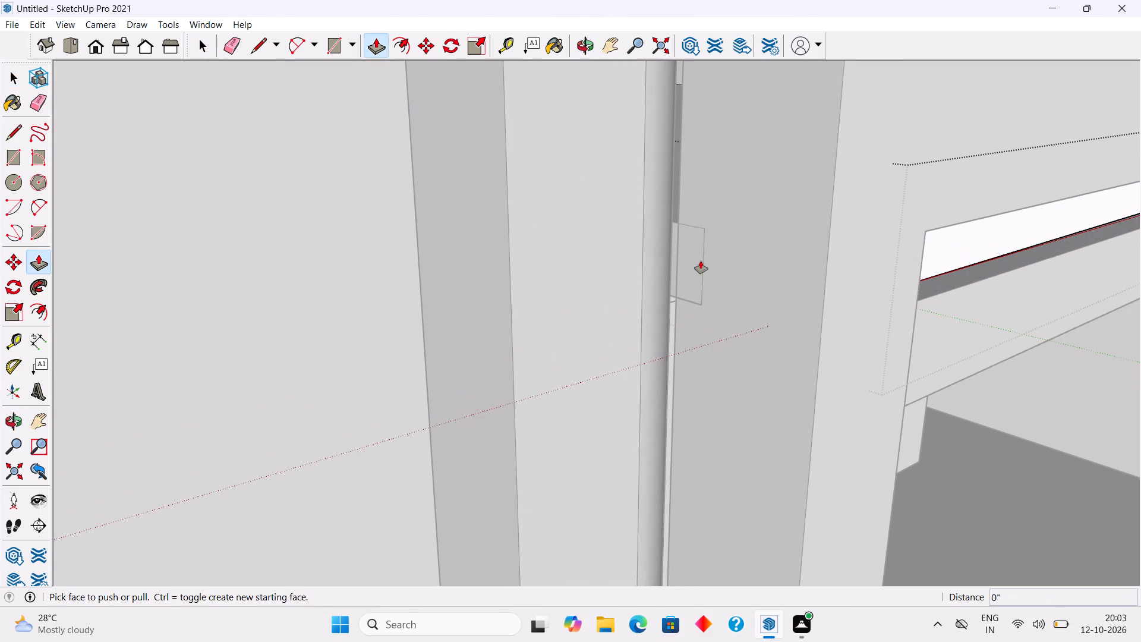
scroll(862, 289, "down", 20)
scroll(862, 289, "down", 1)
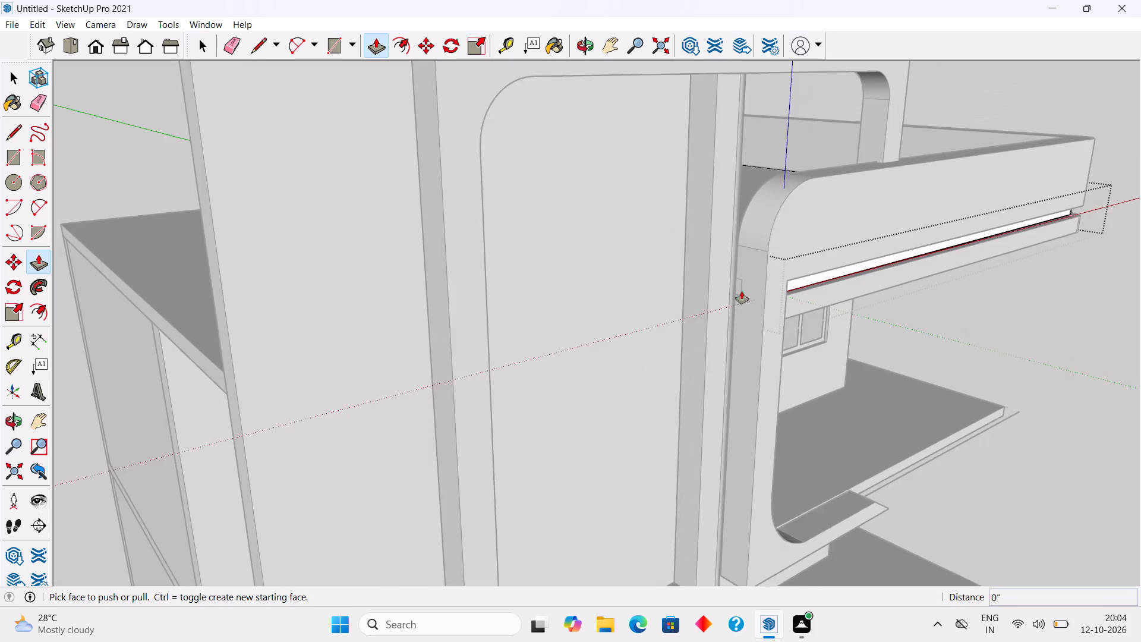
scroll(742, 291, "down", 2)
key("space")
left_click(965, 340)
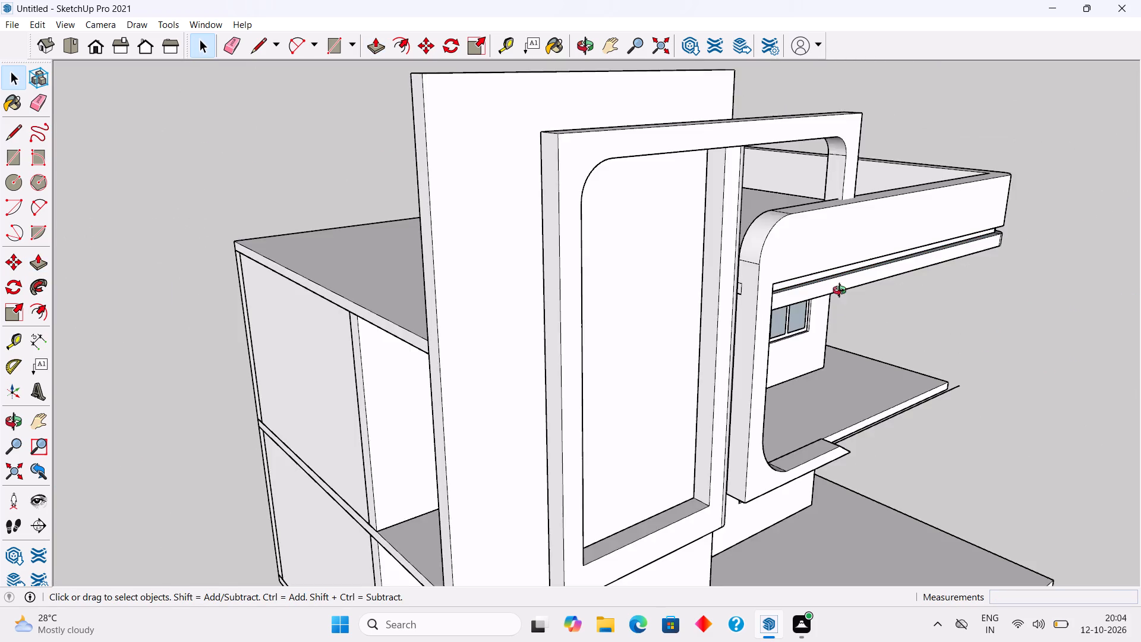
Examine where the facade frame's upright meets the top of the rounded parapet, from the sides and from above.
middle_click_drag(863, 298, 0, 261)
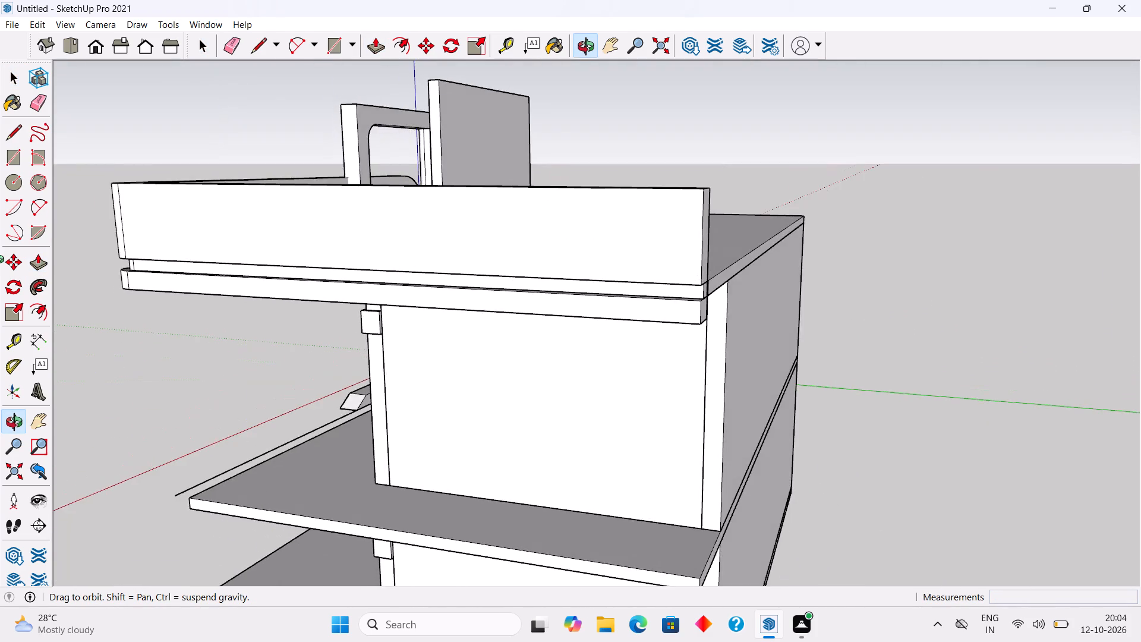
middle_click_drag(0, 261, 626, 289)
scroll(625, 302, "down", 3)
middle_click_drag(630, 304, 663, 421)
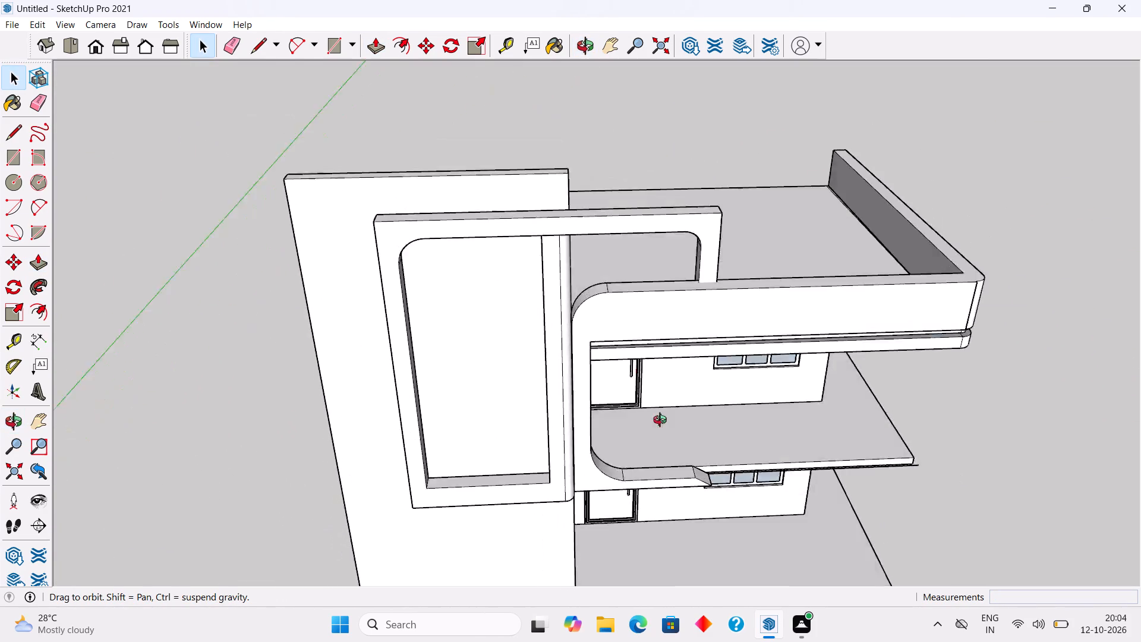
middle_click_drag(663, 421, 660, 524)
scroll(663, 421, "down", 1)
scroll(695, 379, "up", 10)
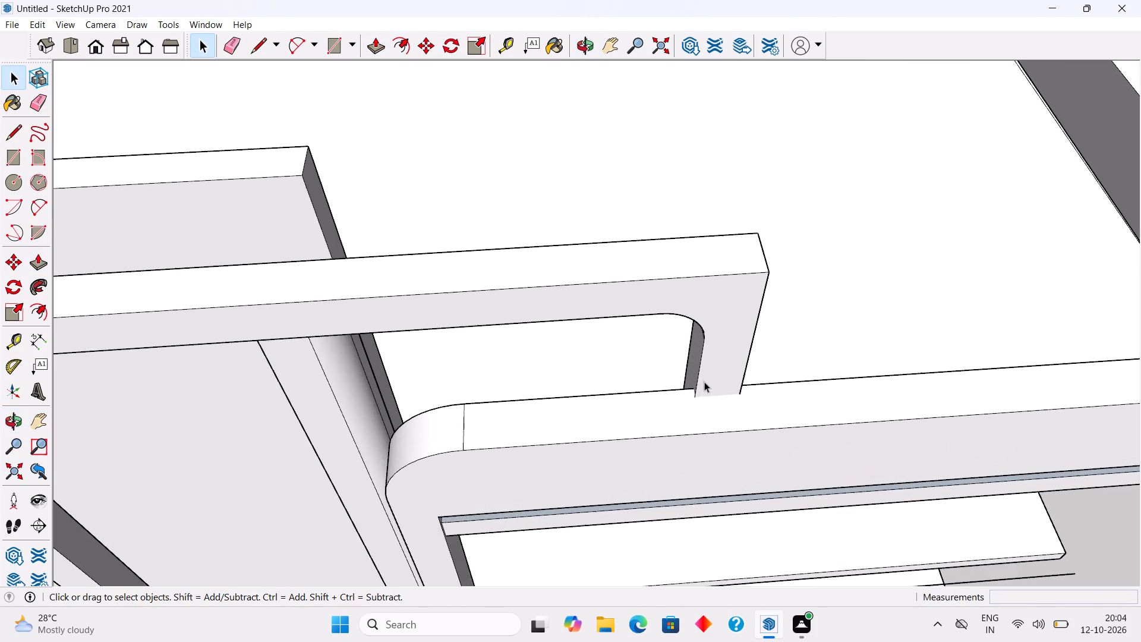
scroll(705, 383, "up", 2)
middle_click_drag(705, 382, 307, 393)
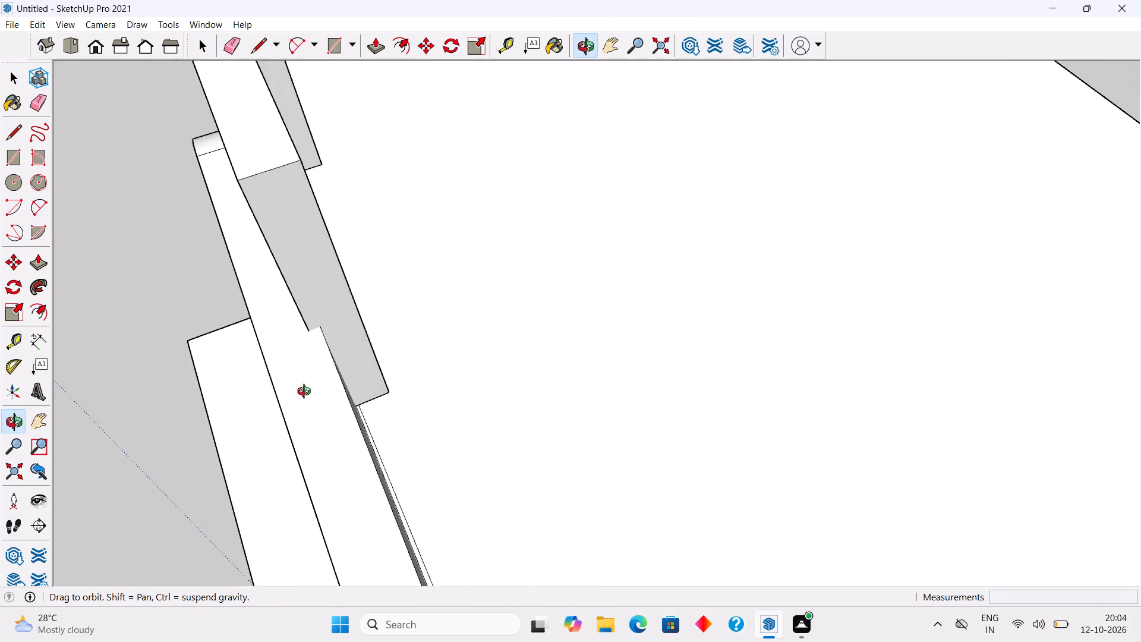
middle_click_drag(307, 393, 196, 323)
middle_click_drag(267, 314, 660, 231)
scroll(660, 231, "down", 3)
Move the rounded parapet group forward about 2 3/4" along the green axis to line up with the facade frame's upright.
left_click(635, 313)
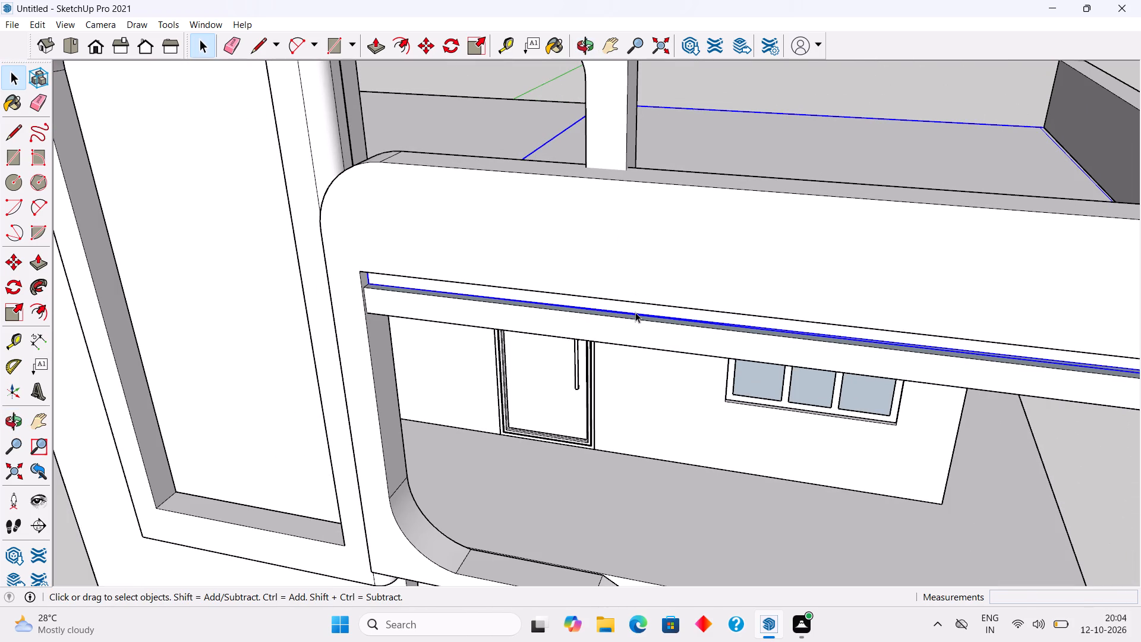
left_click(635, 331, "shift")
middle_click_drag(658, 227, 595, 254)
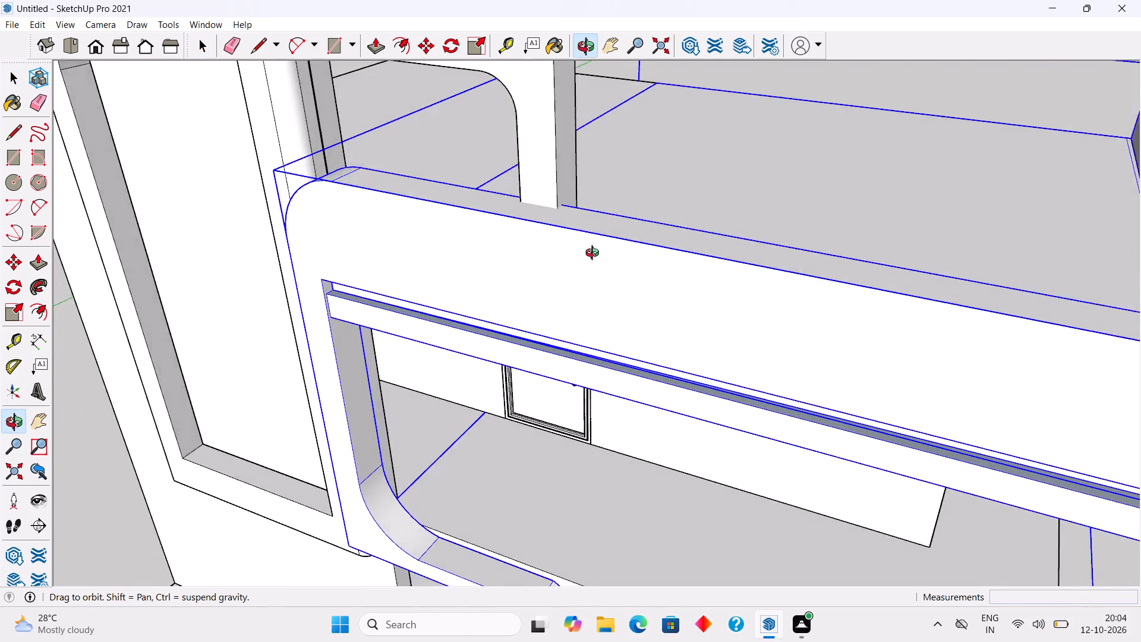
middle_click_drag(595, 254, 358, 281)
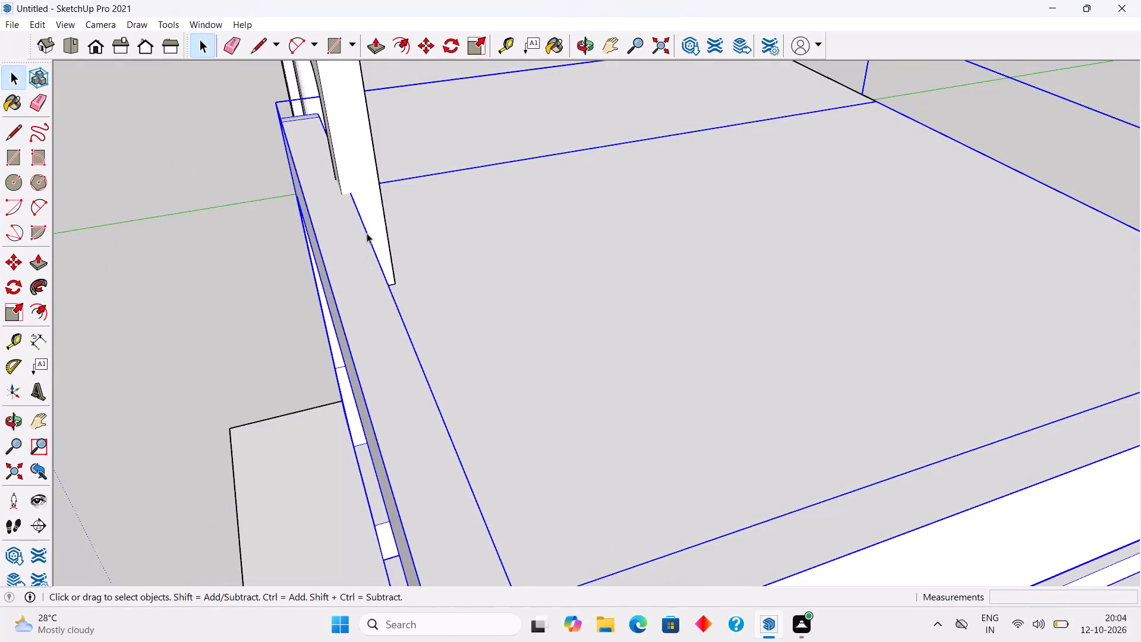
key("m")
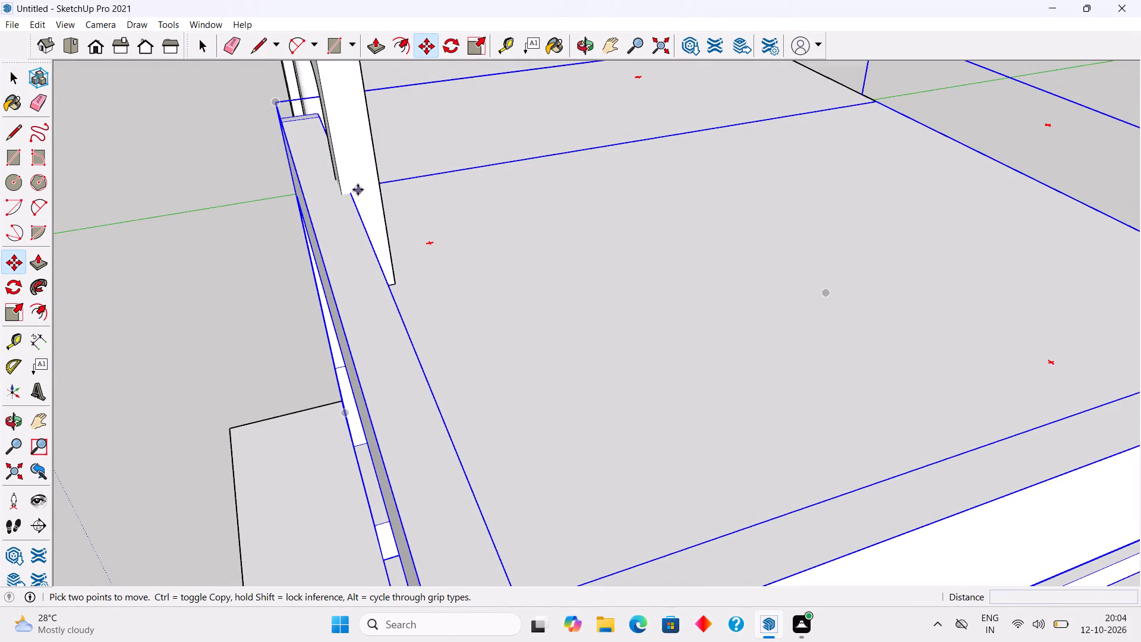
scroll(358, 190, "up", 7)
left_click(348, 197)
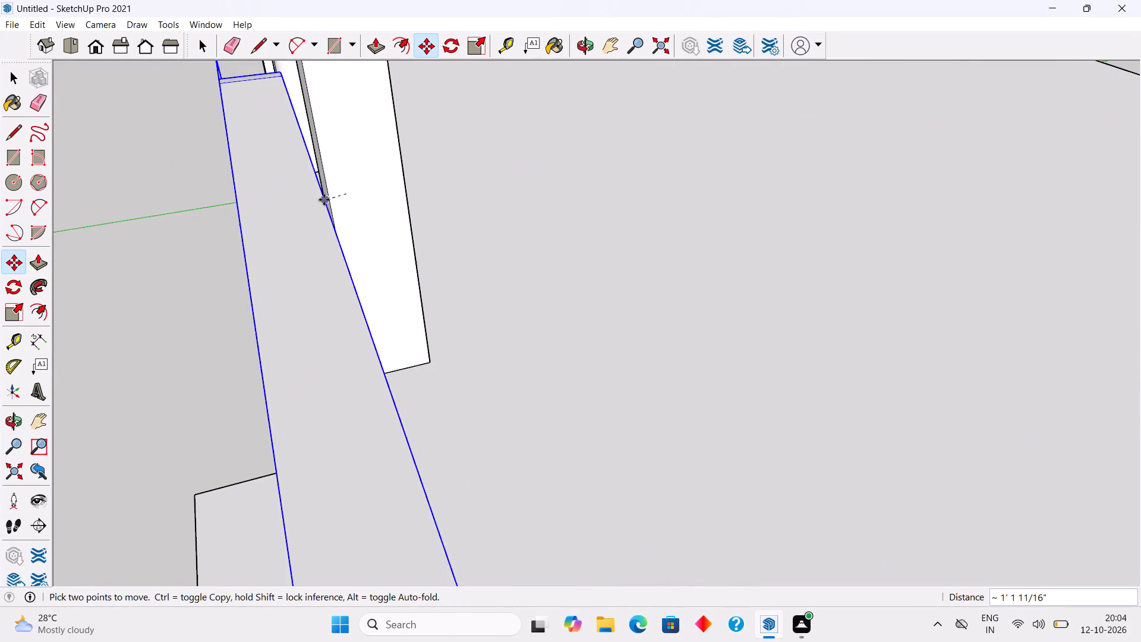
left_click(333, 202)
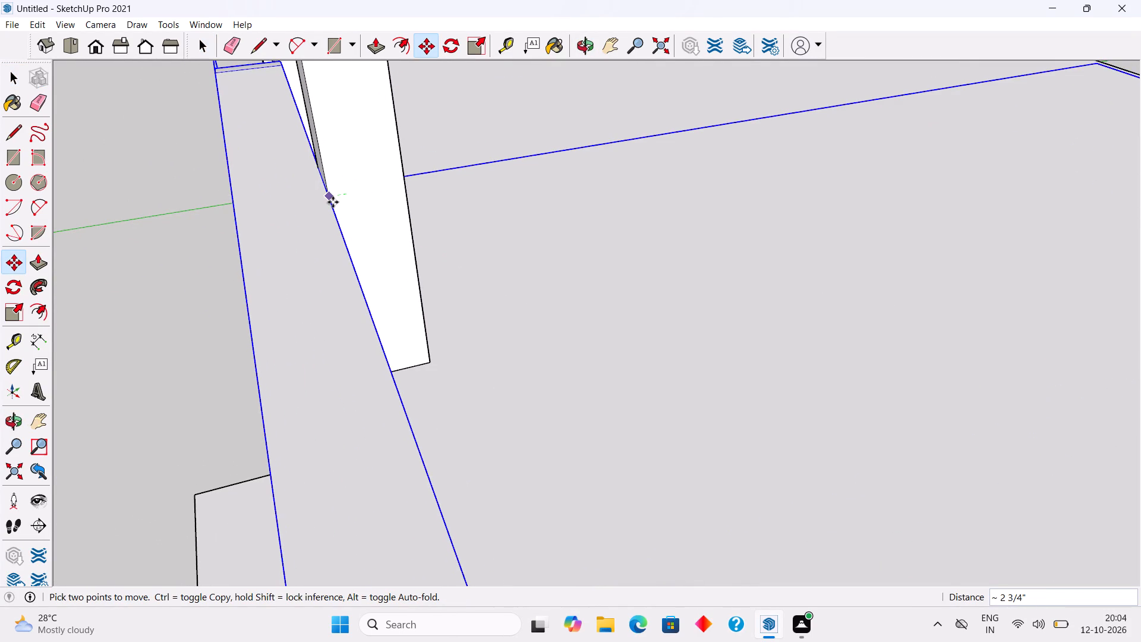
key("space")
left_click(221, 210)
Examine the parapet's fit against the facade frame and the first-floor slab from the front, sides and above.
scroll(193, 284, "down", 10)
middle_click_drag(196, 317, 392, 288)
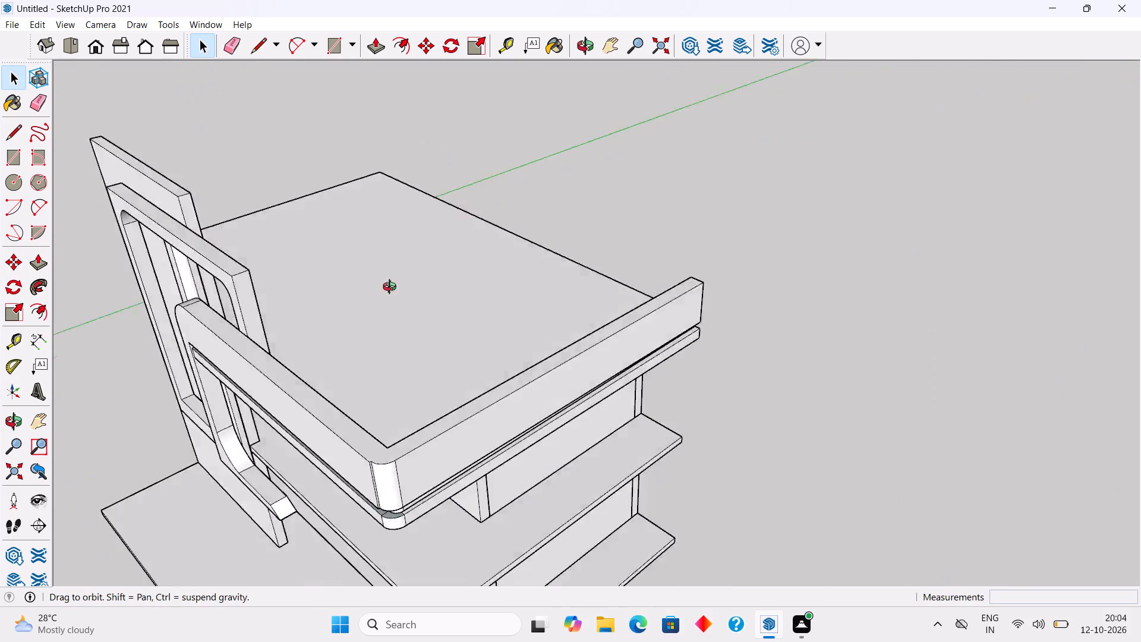
middle_click_drag(392, 288, 575, 144)
scroll(575, 144, "down", 4)
middle_click_drag(577, 242, 610, 128)
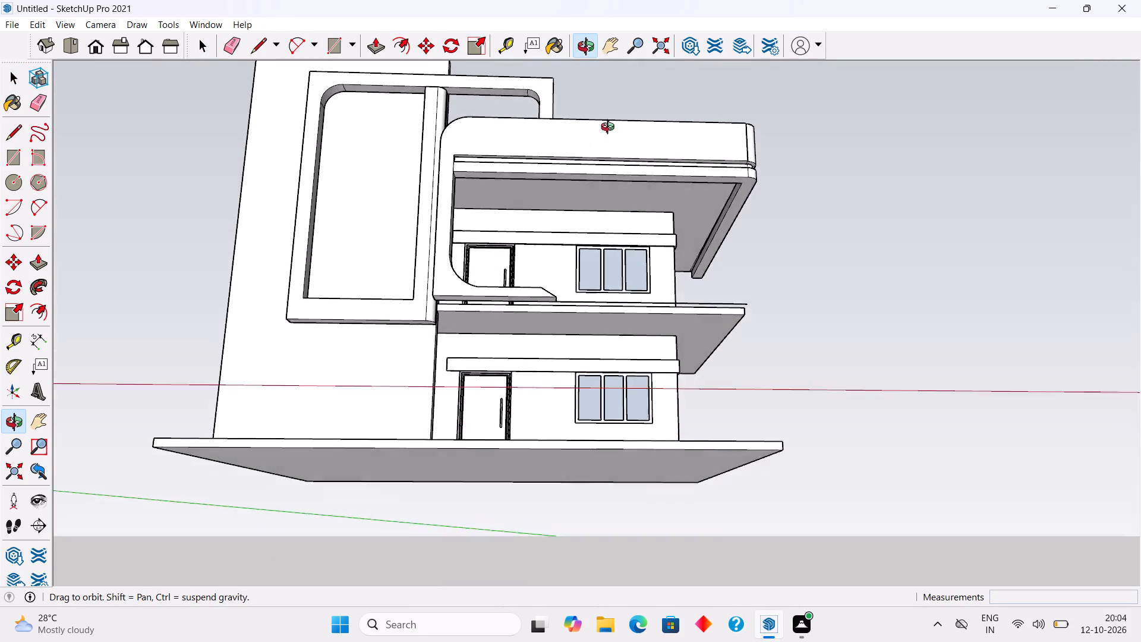
middle_click_drag(610, 128, 763, 142)
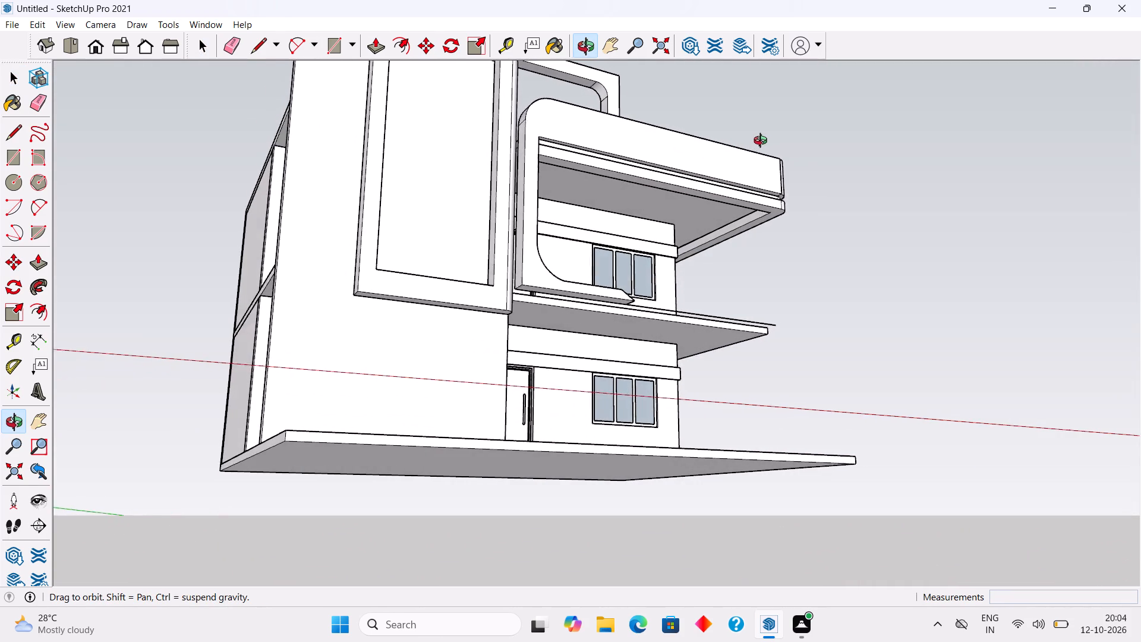
middle_click_drag(763, 142, 599, 209)
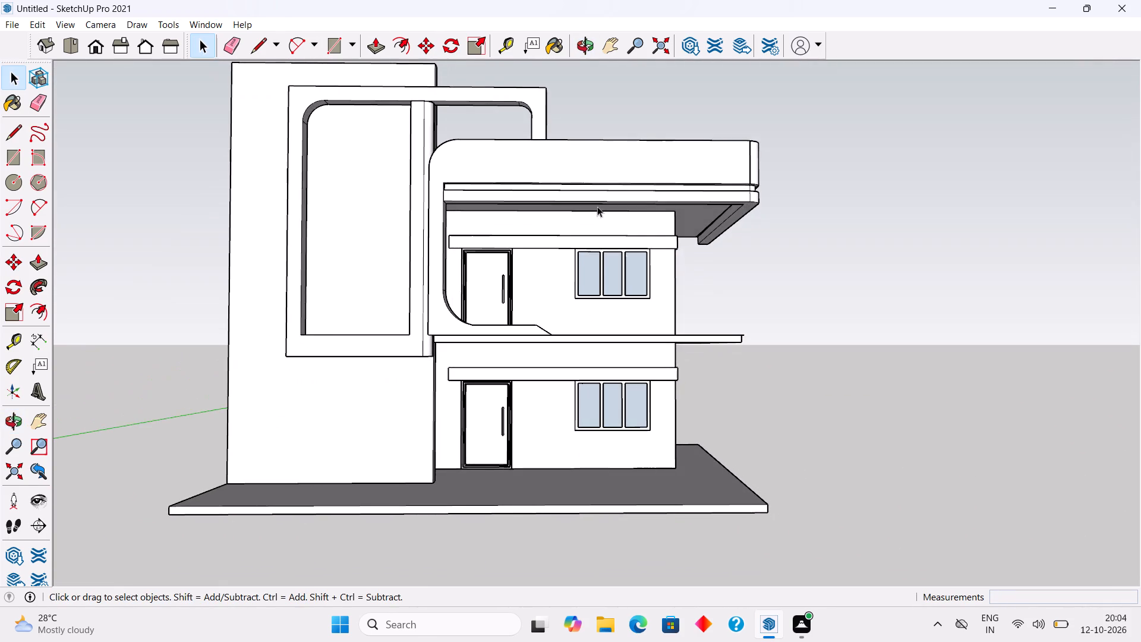
scroll(499, 344, "up", 4)
scroll(405, 343, "up", 11)
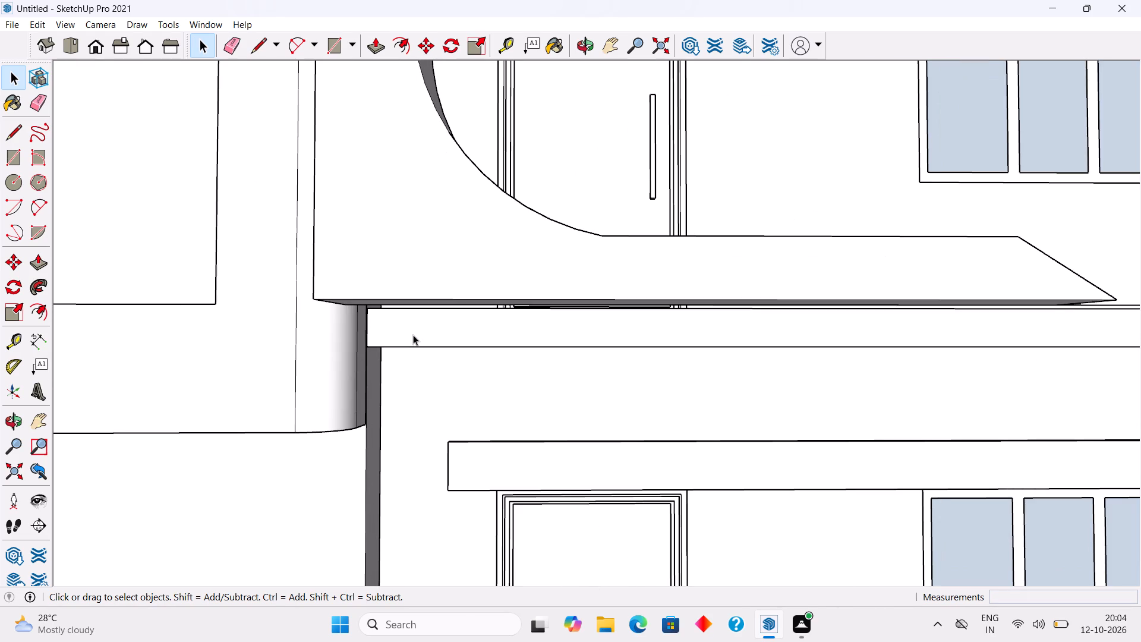
scroll(398, 355, "down", 6)
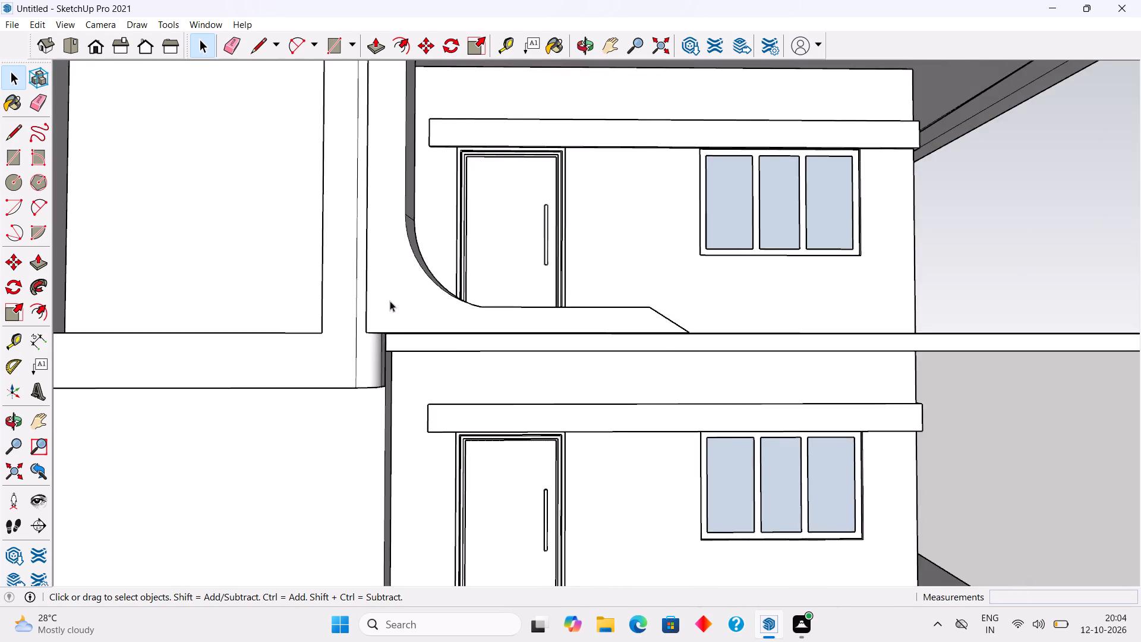
middle_click_drag(396, 308, 734, 572)
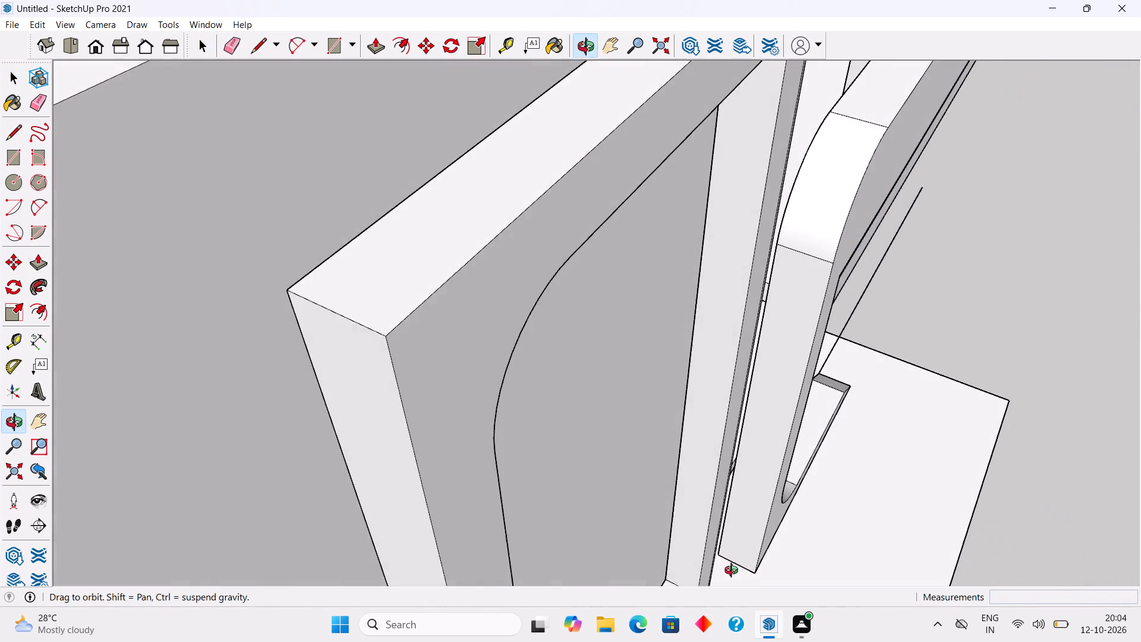
middle_click_drag(734, 572, 733, 641)
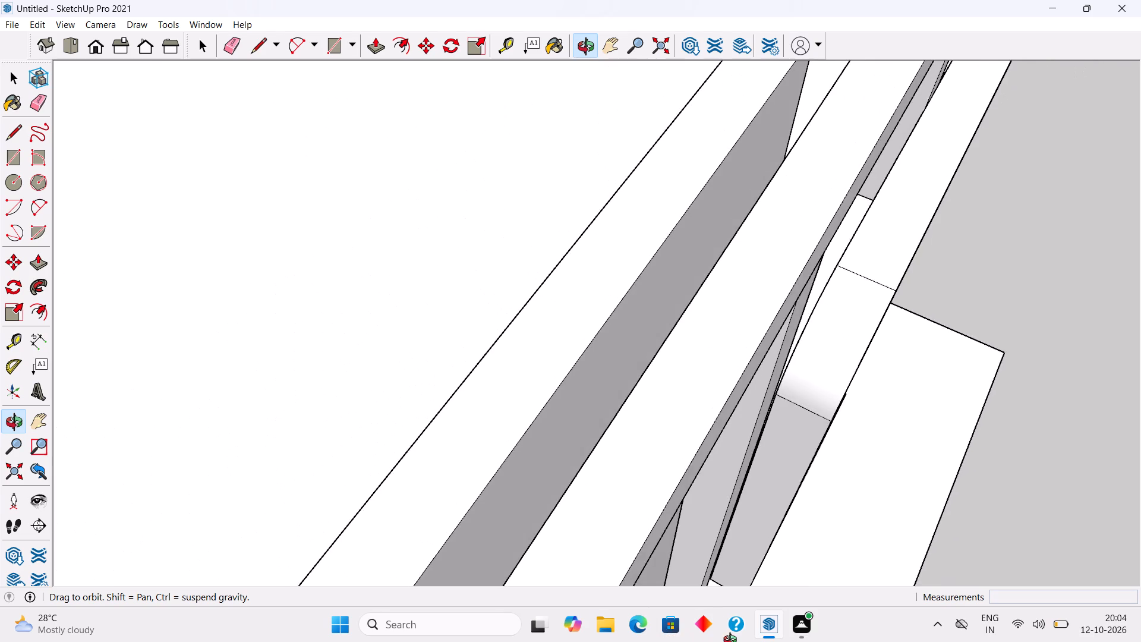
middle_click_drag(733, 641, 621, 574)
scroll(622, 572, "down", 3)
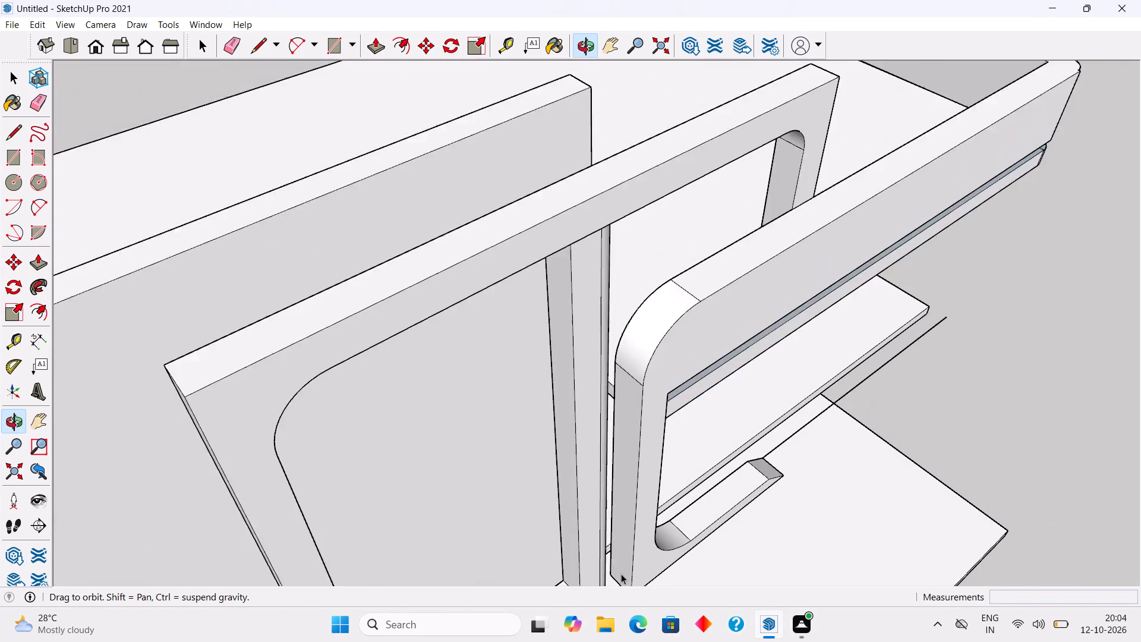
scroll(621, 574, "down", 1)
scroll(601, 440, "down", 4)
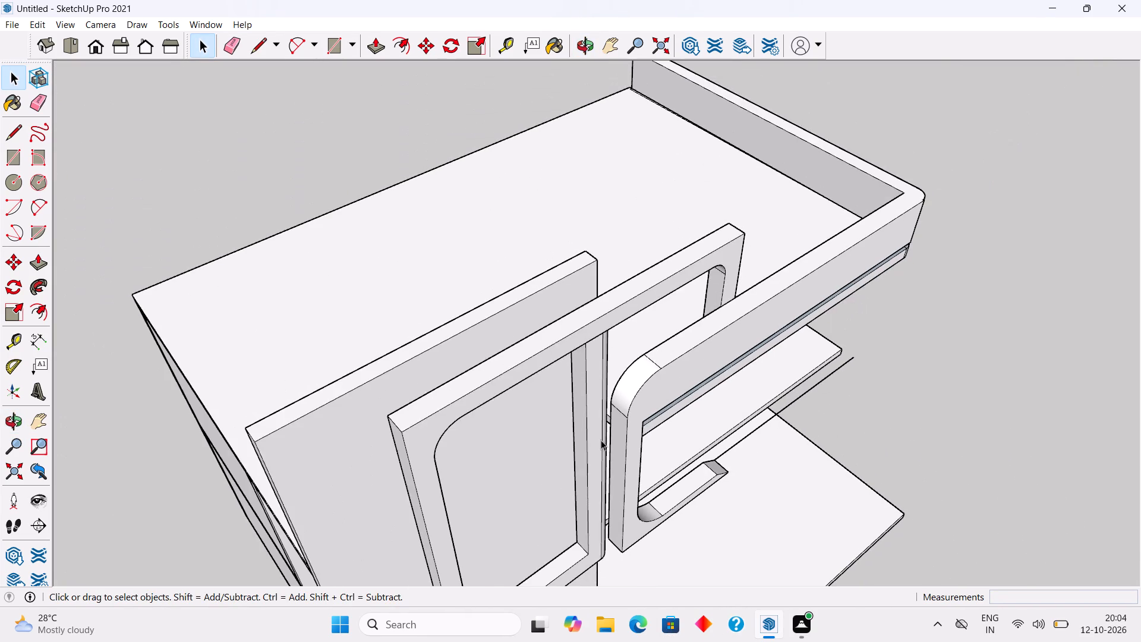
scroll(601, 440, "down", 4)
middle_click_drag(590, 460, 546, 366)
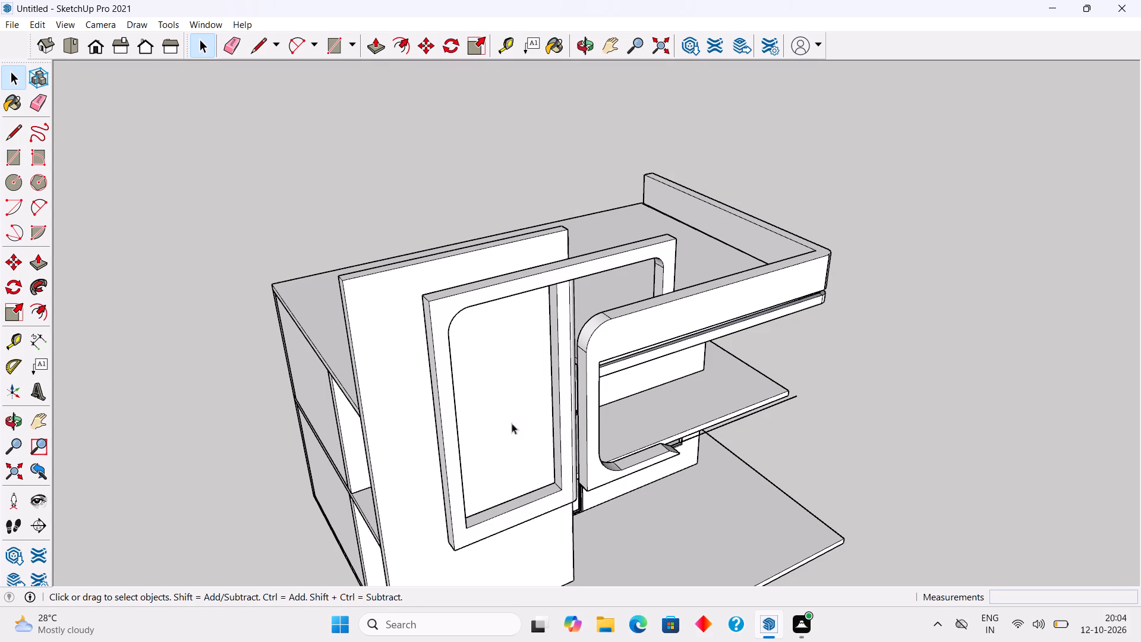
scroll(544, 388, "up", 1)
middle_click_drag(544, 325, 358, 163)
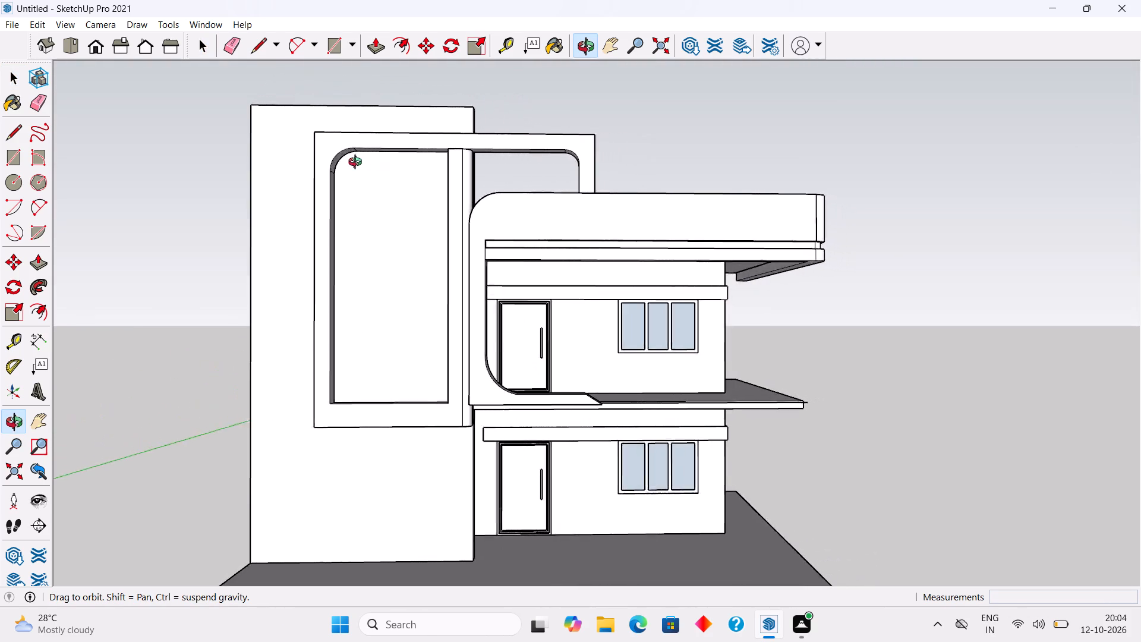
middle_click_drag(358, 163, 275, 219)
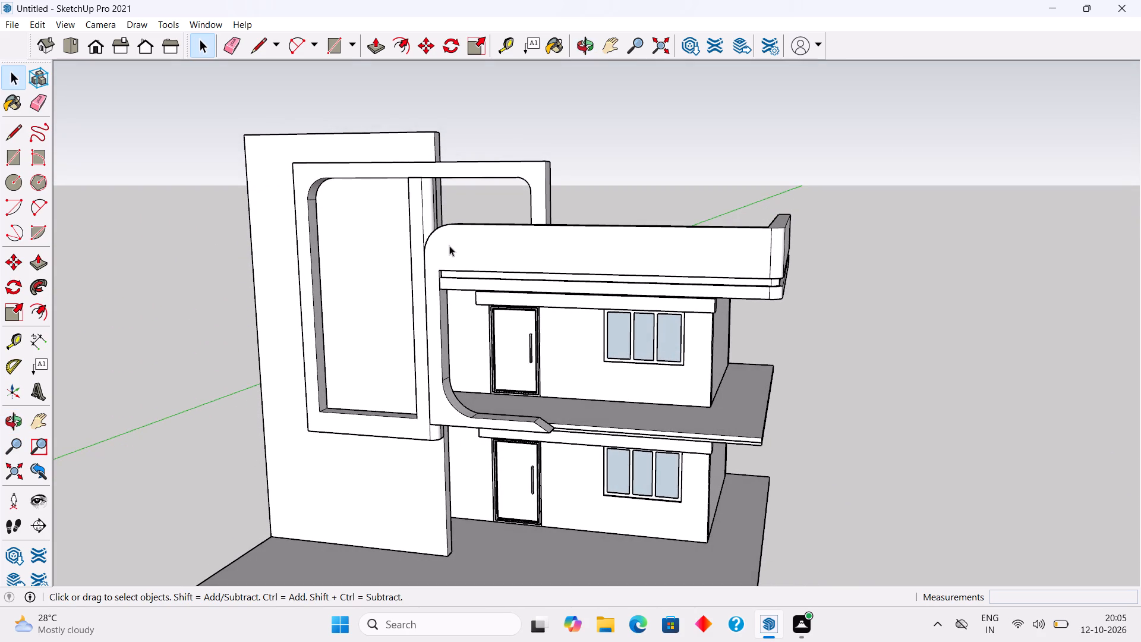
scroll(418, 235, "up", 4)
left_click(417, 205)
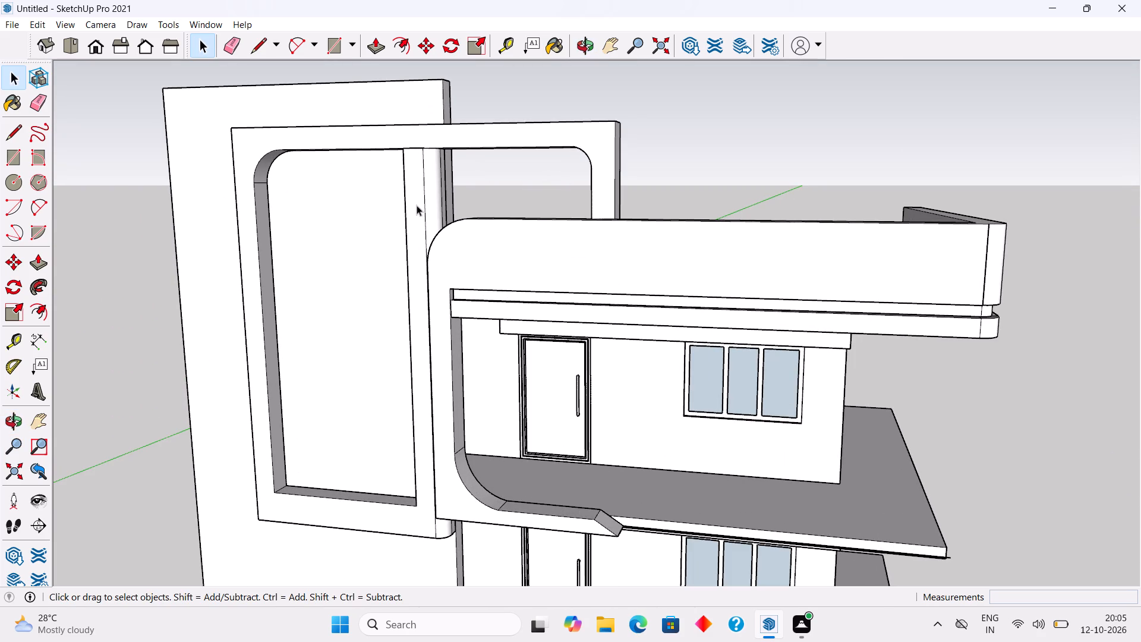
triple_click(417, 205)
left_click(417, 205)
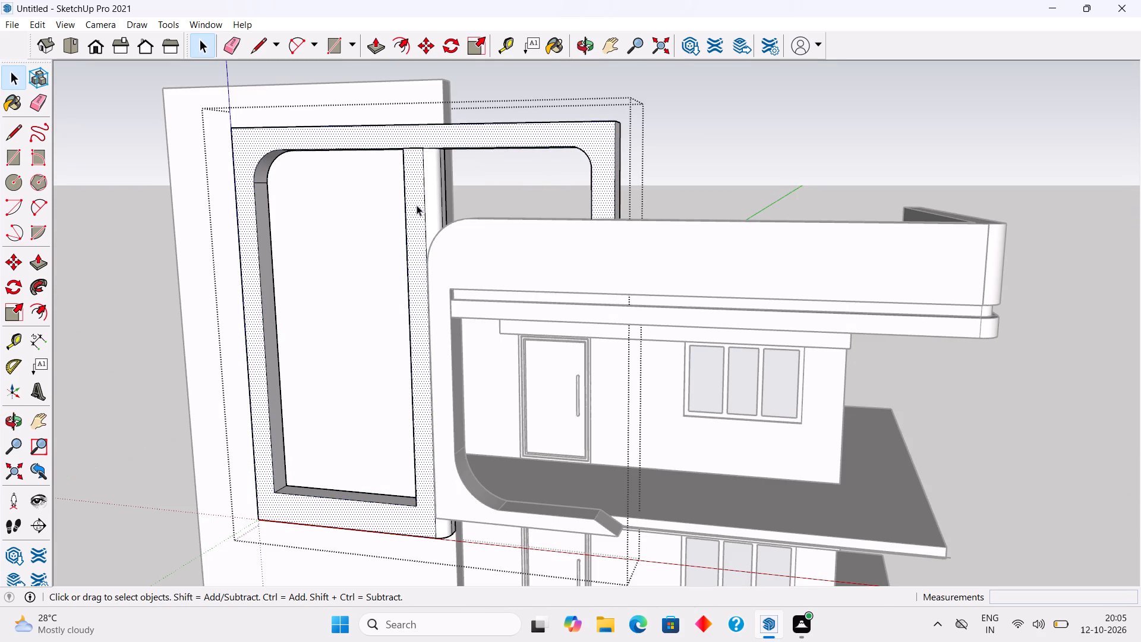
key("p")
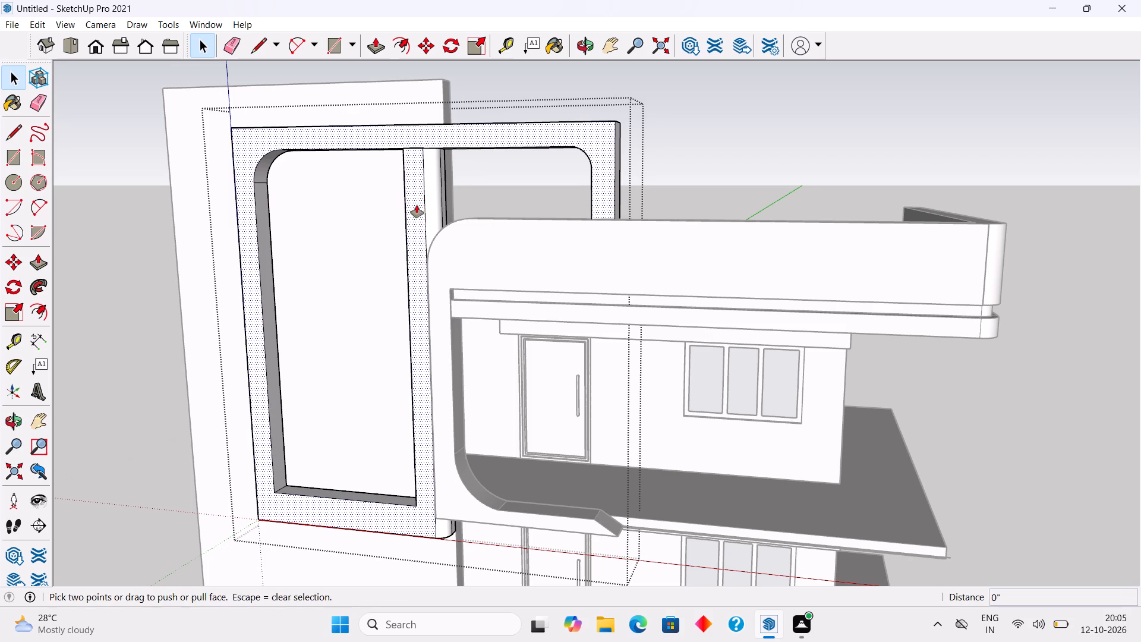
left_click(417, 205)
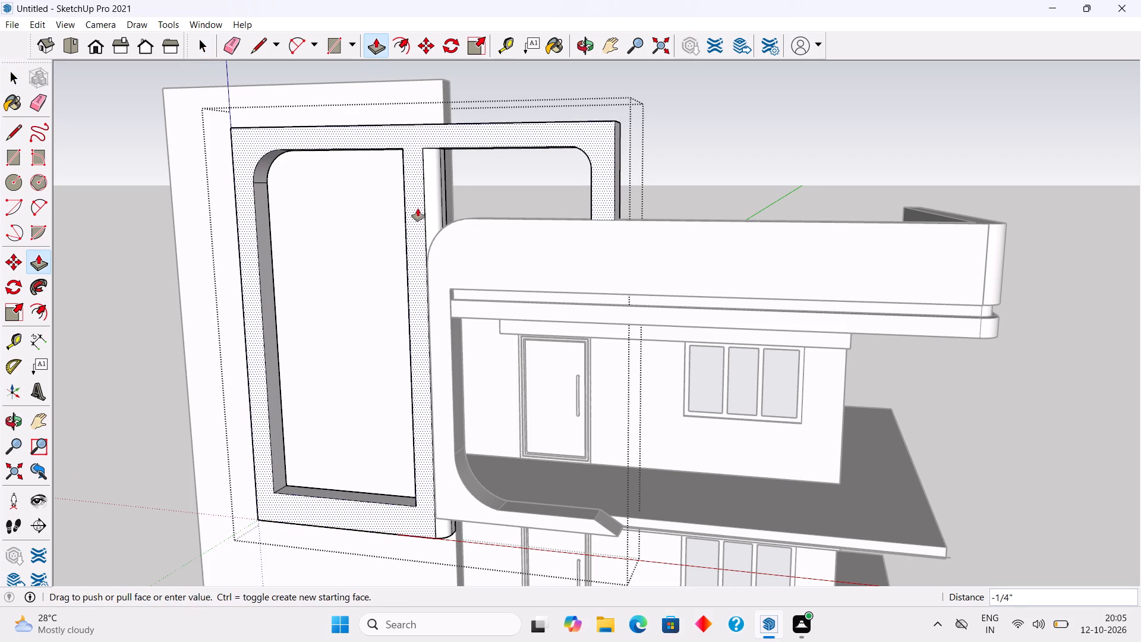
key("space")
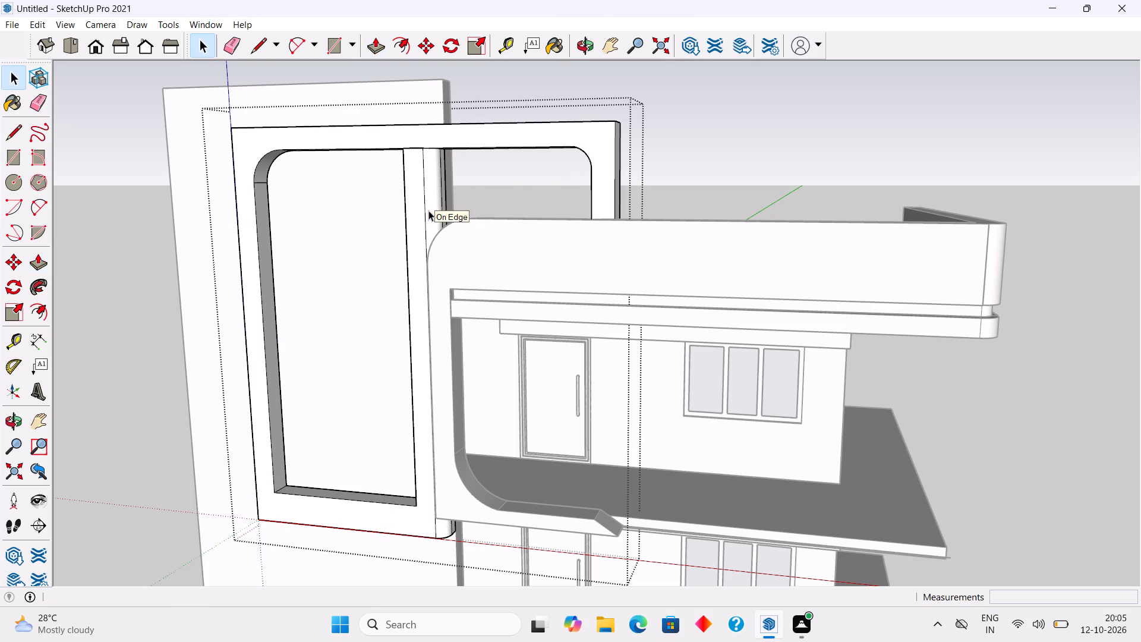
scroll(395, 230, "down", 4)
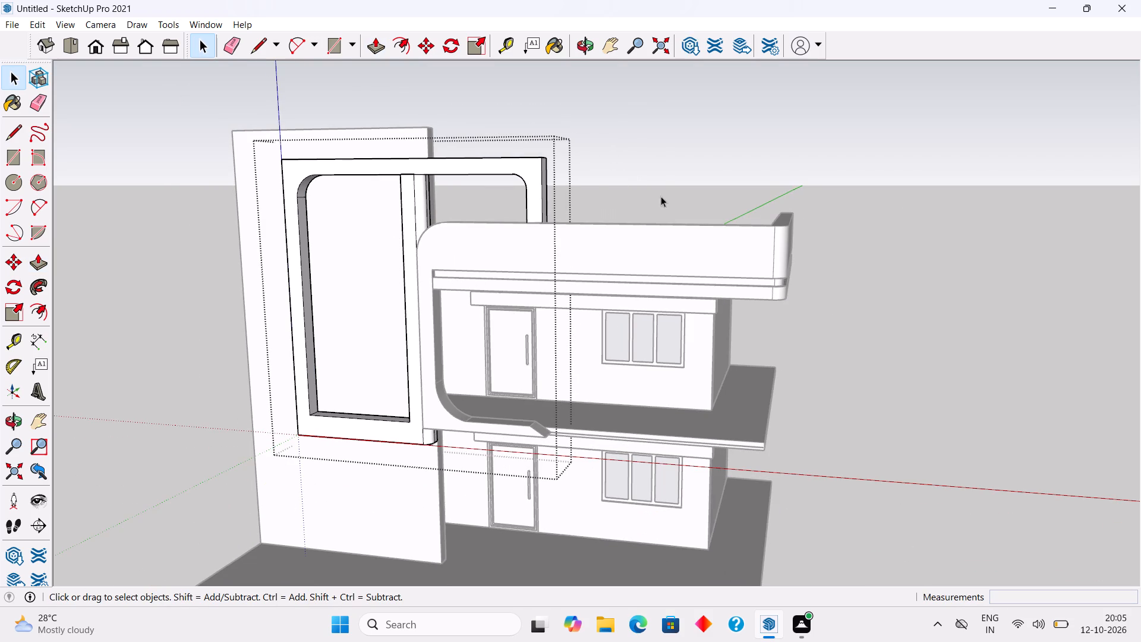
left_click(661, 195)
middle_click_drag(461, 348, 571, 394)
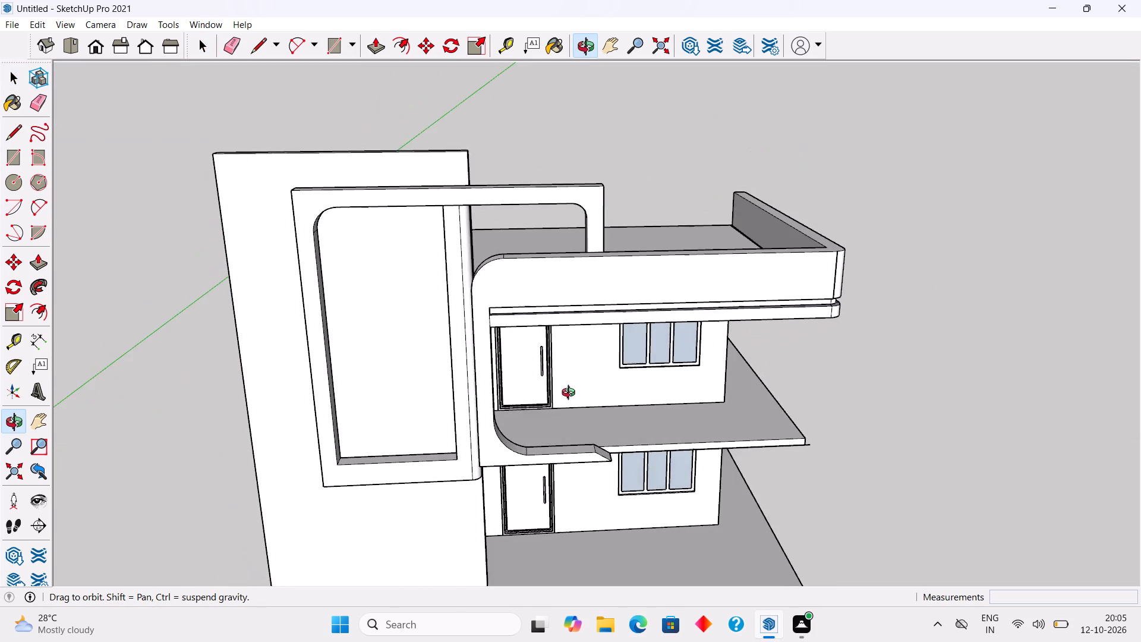
Examine the gap between the rounded parapet's upright and the facade frame from the side, from the front and close up.
middle_click_drag(571, 394, 762, 361)
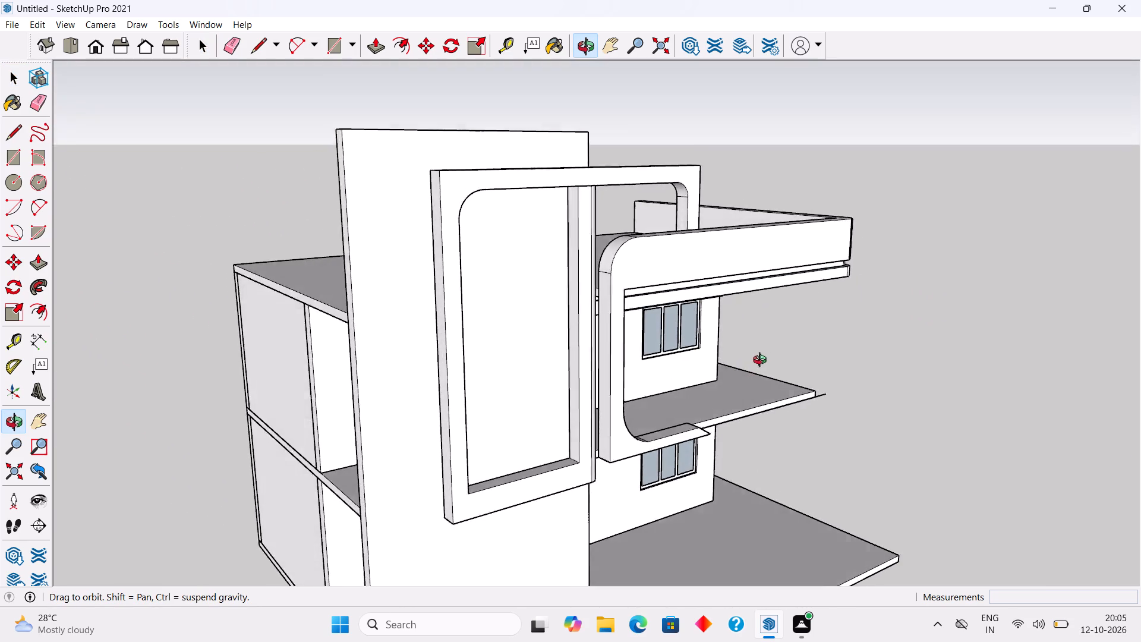
middle_click_drag(762, 361, 767, 364)
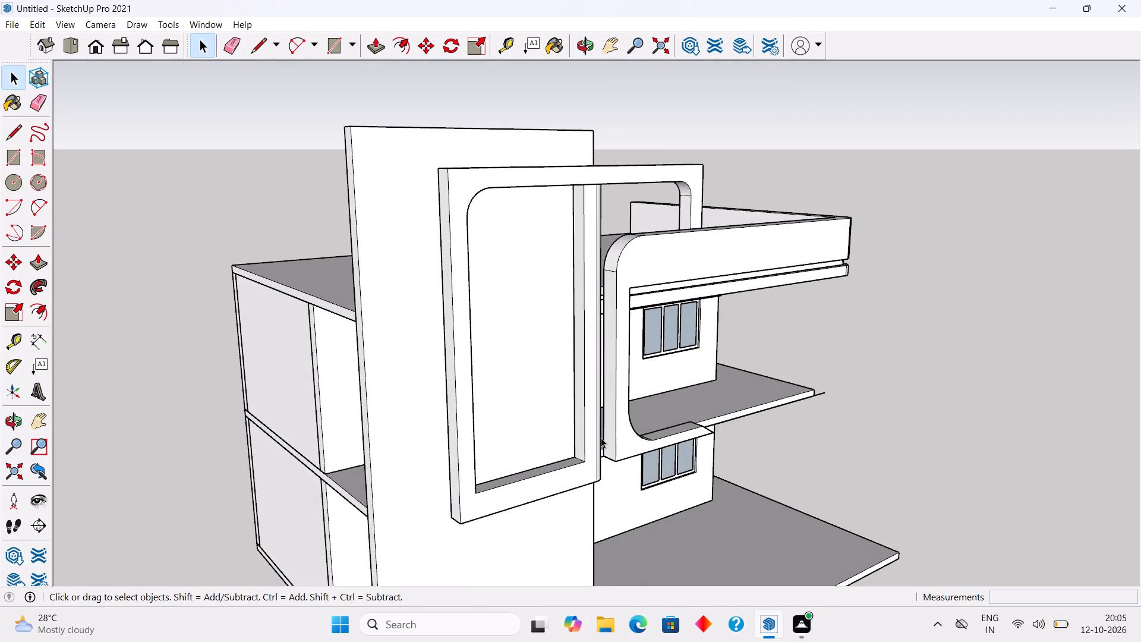
scroll(601, 438, "up", 8)
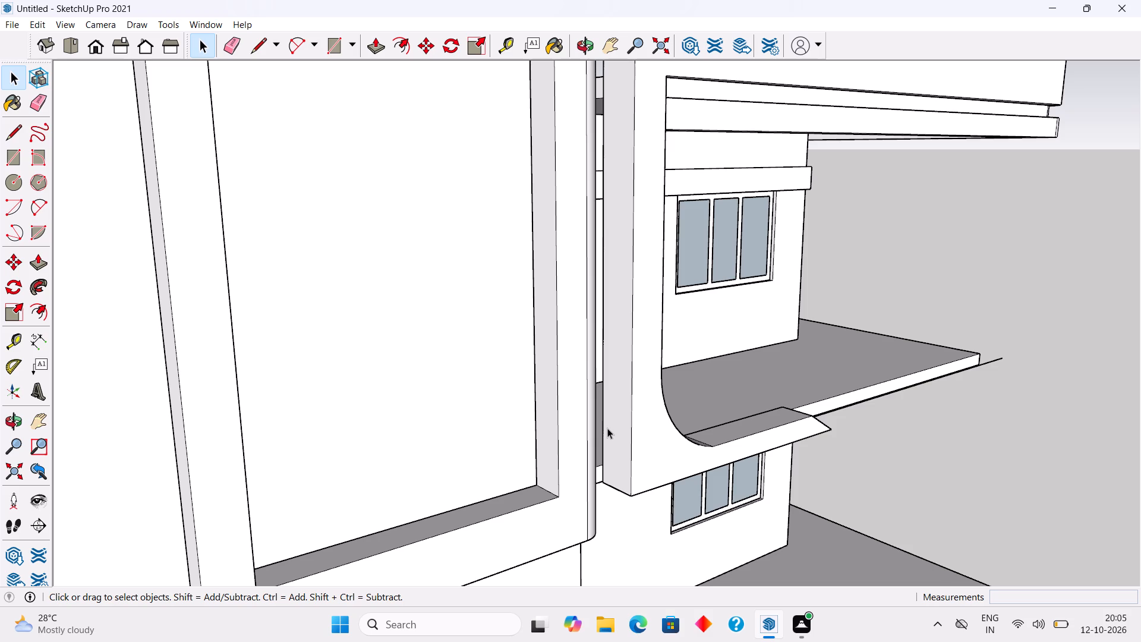
scroll(607, 427, "down", 4)
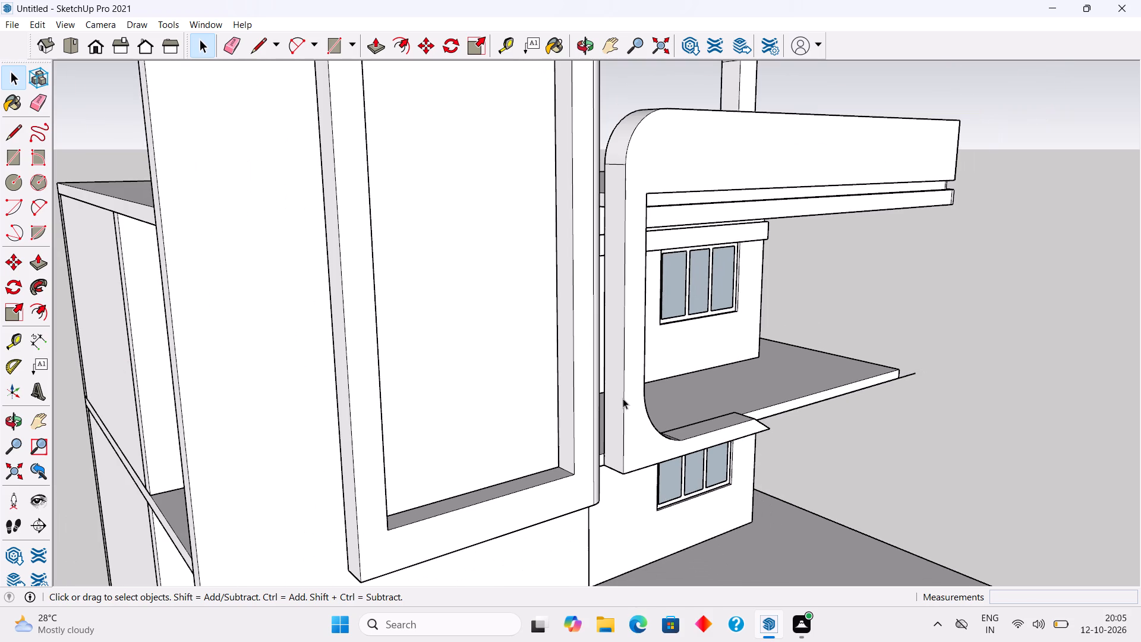
scroll(597, 408, "down", 2)
scroll(598, 210, "up", 3)
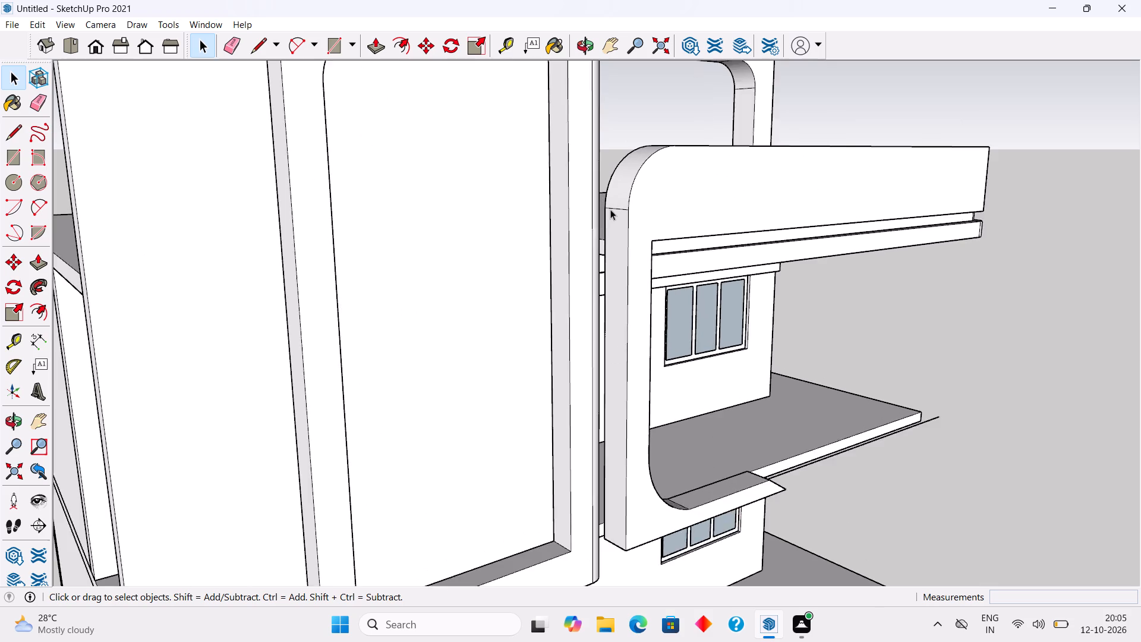
scroll(610, 209, "up", 2)
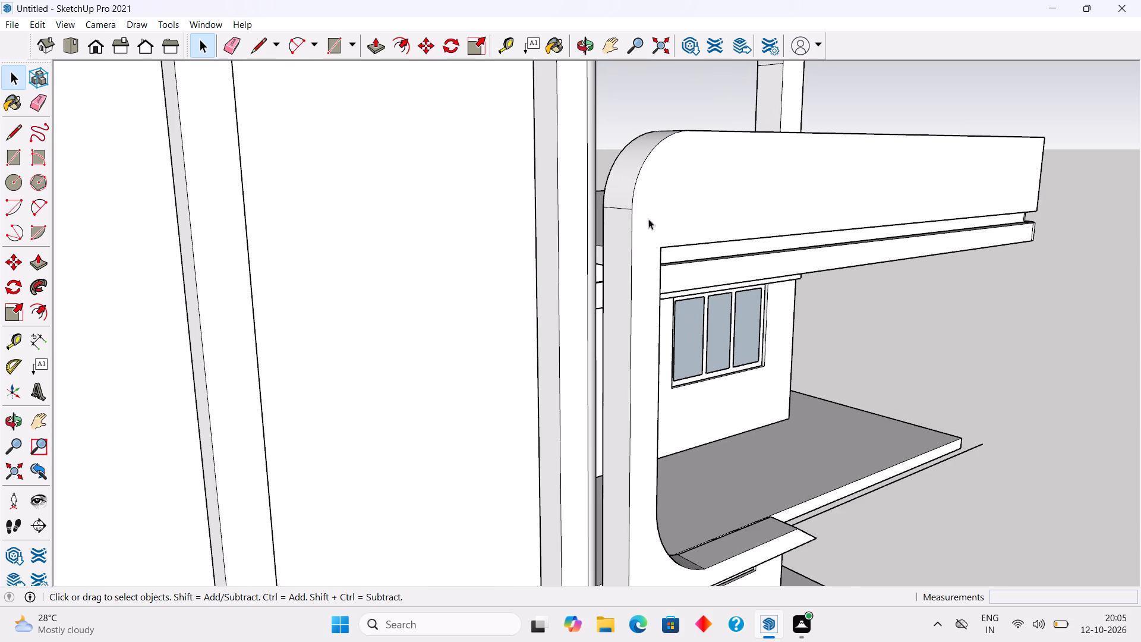
middle_click_drag(637, 259, 427, 338)
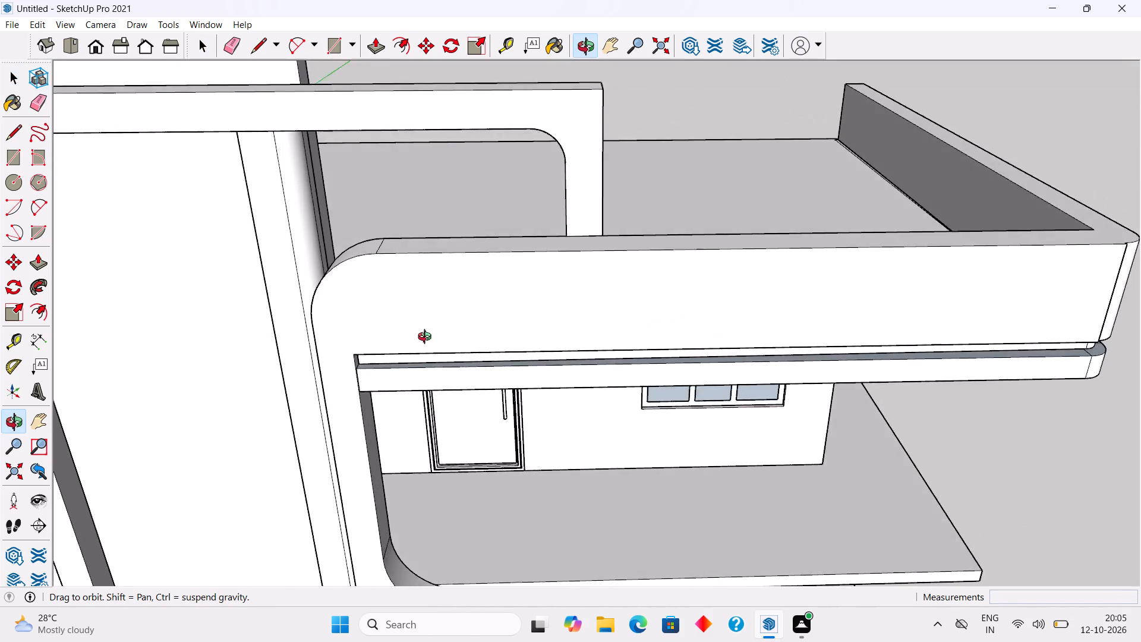
middle_click_drag(427, 338, 478, 301)
scroll(478, 301, "down", 6)
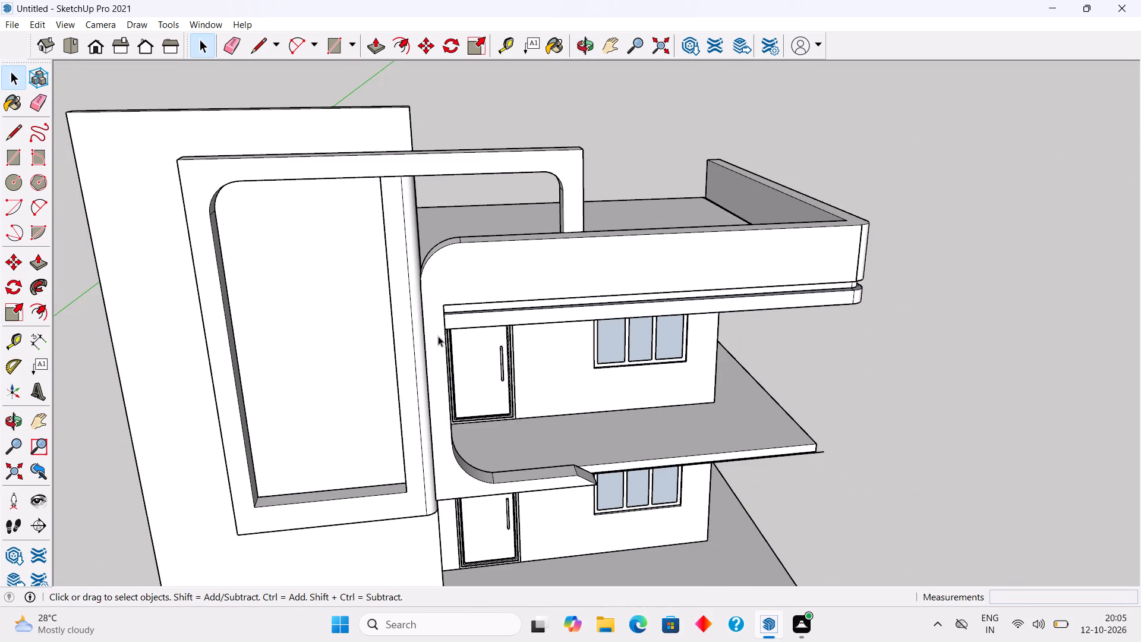
scroll(430, 348, "up", 2)
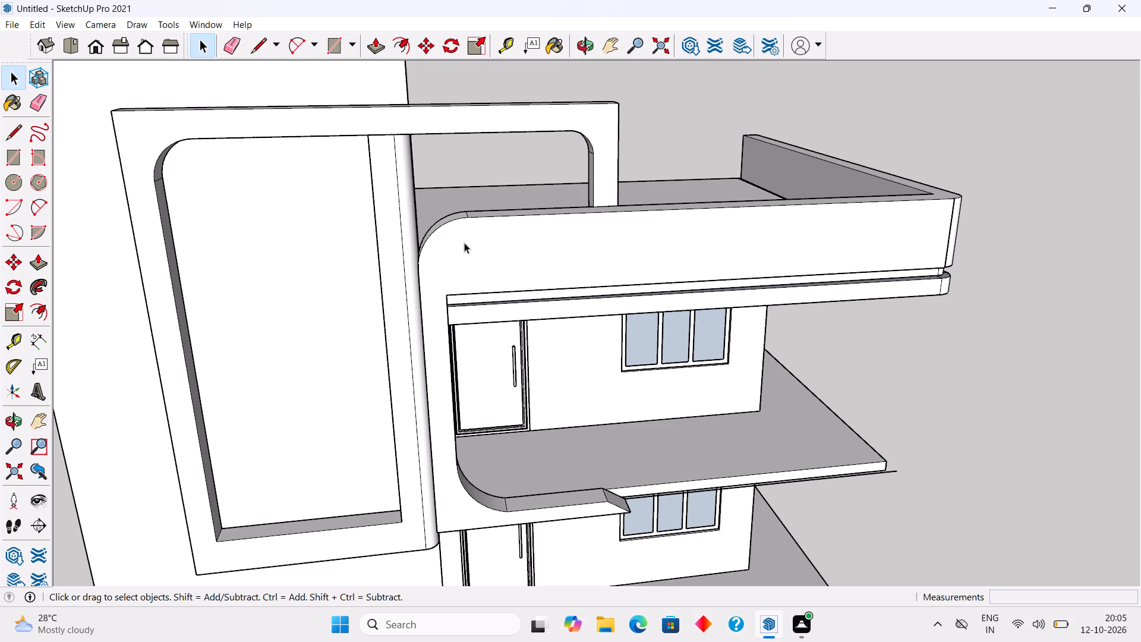
Place guide lines along the rounded parapet frame's top edge and along its bottom edge with the Tape Measure.
middle_click_drag(445, 271, 534, 322)
type("rt")
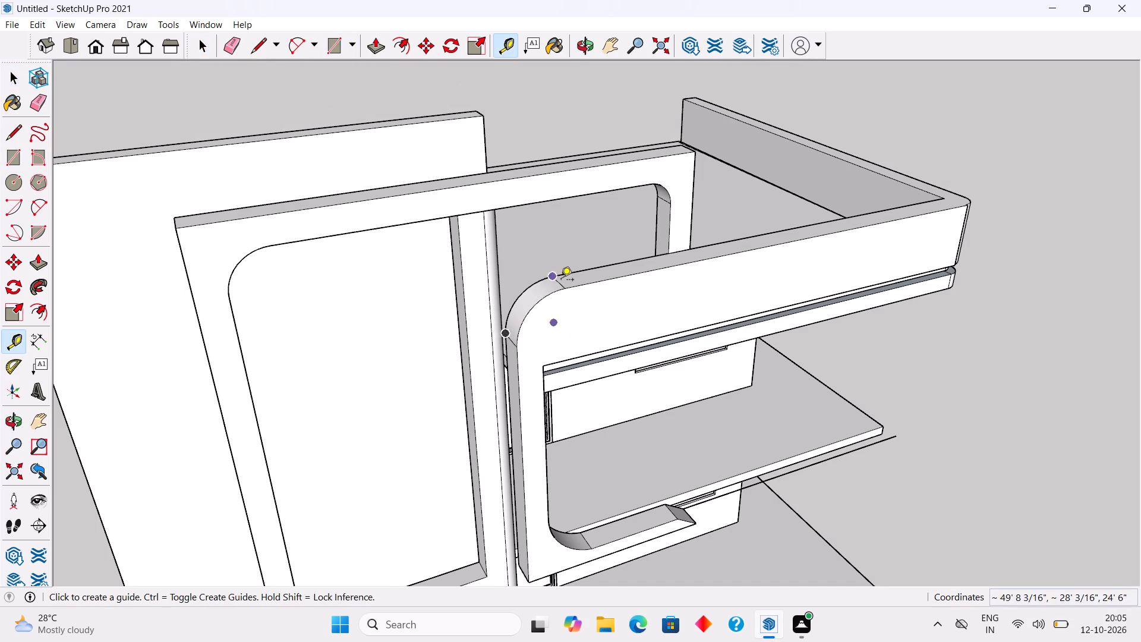
double_click(573, 274)
middle_click_drag(571, 274, 481, 184)
middle_click_drag(471, 492, 519, 326)
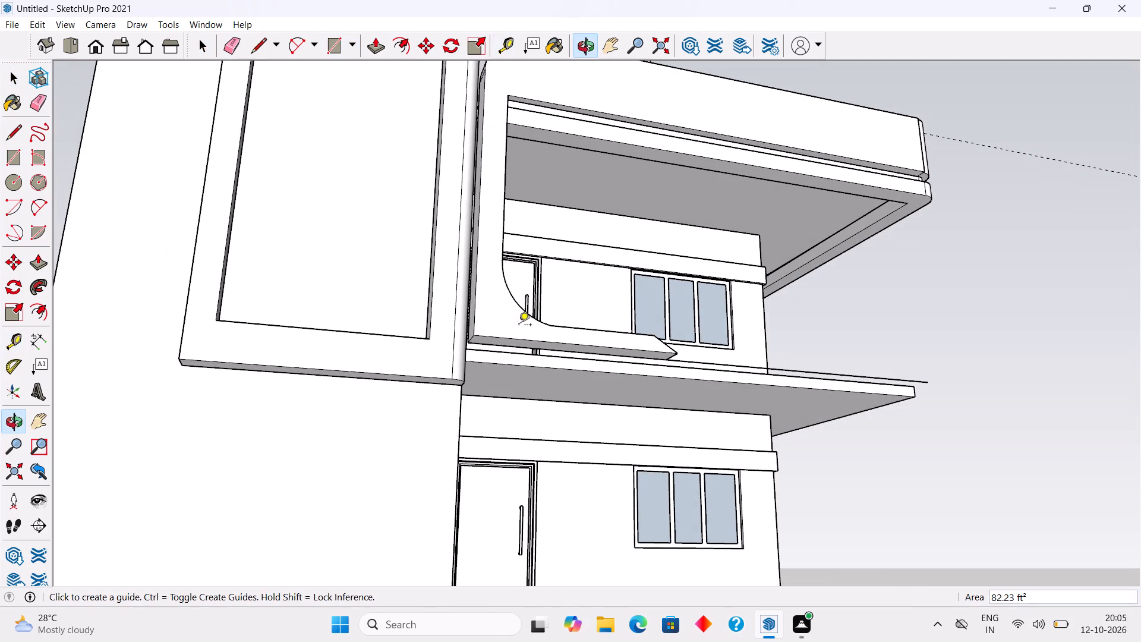
middle_click_drag(516, 387, 540, 336)
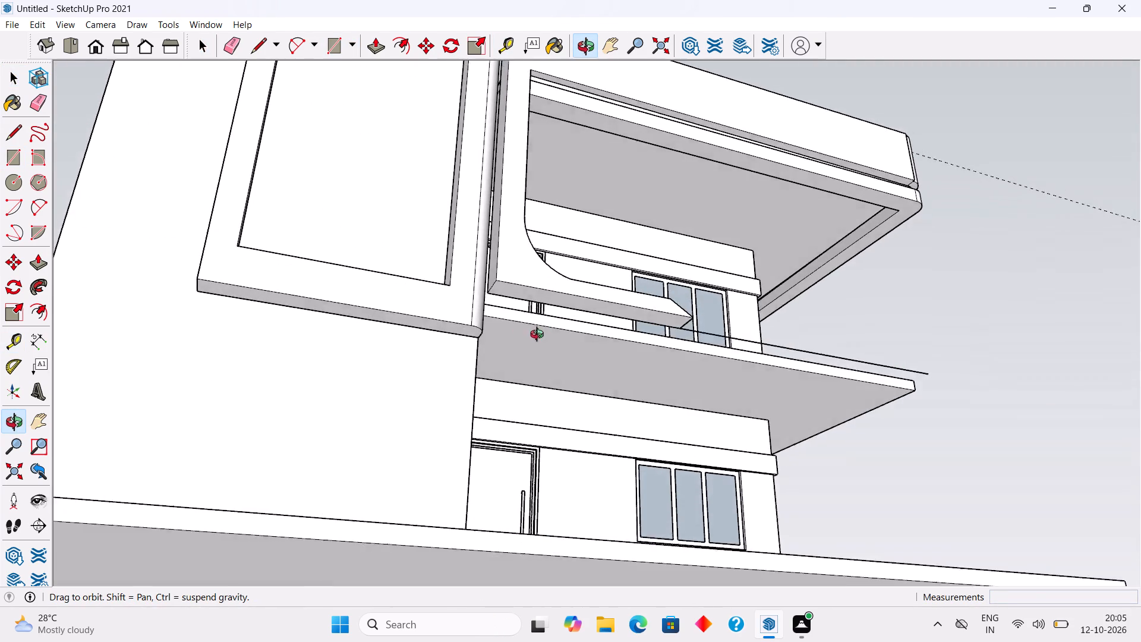
middle_click_drag(540, 336, 542, 312)
scroll(538, 278, "up", 3)
double_click(537, 277)
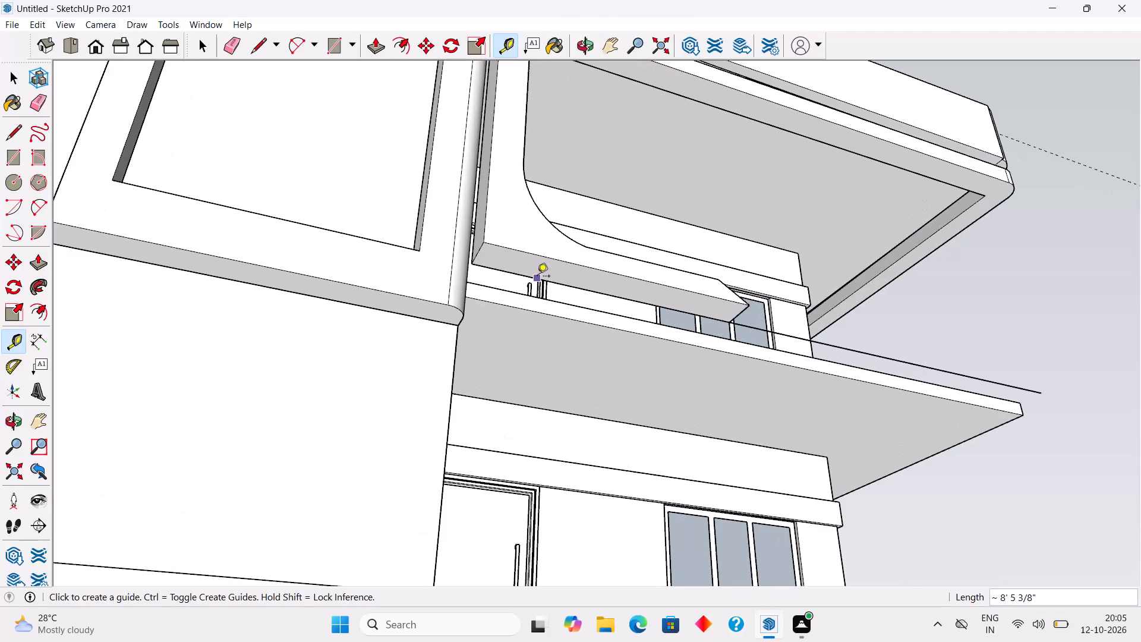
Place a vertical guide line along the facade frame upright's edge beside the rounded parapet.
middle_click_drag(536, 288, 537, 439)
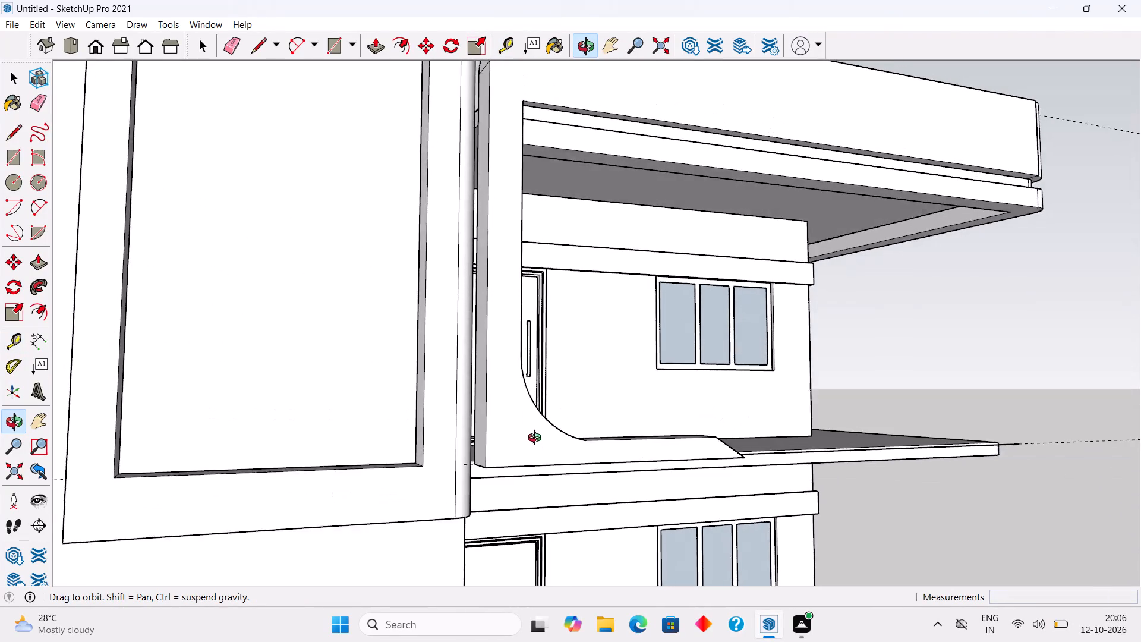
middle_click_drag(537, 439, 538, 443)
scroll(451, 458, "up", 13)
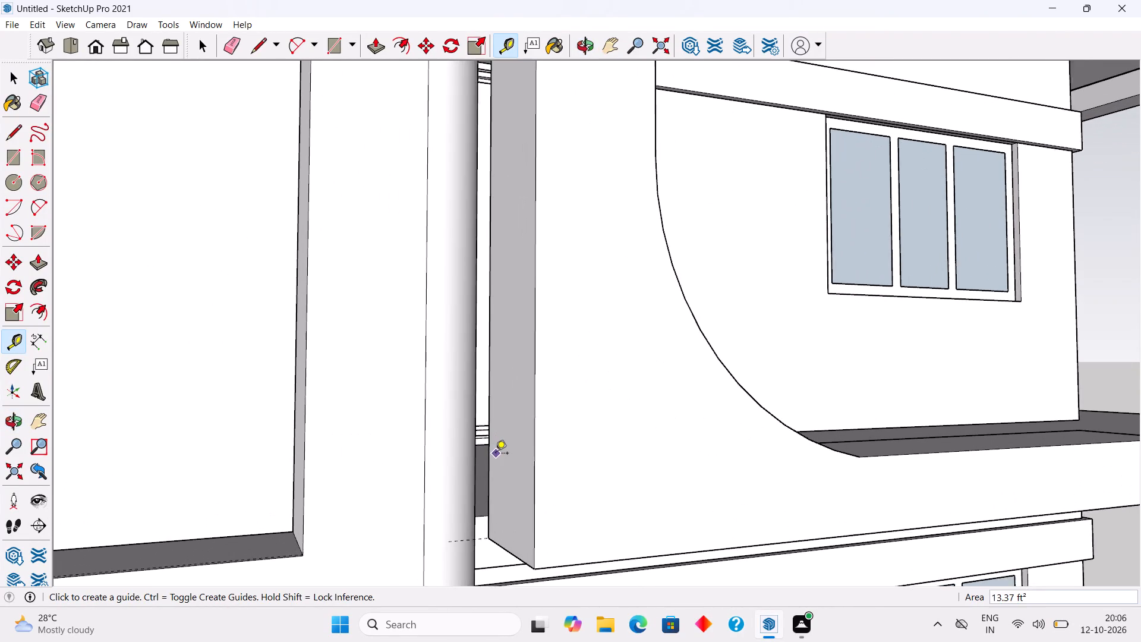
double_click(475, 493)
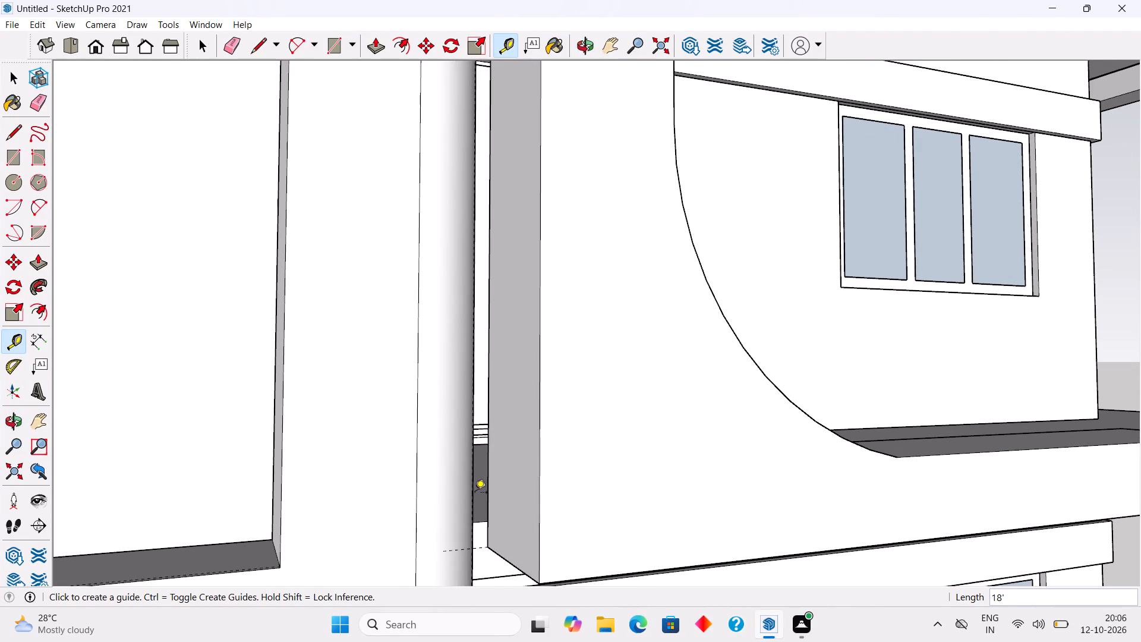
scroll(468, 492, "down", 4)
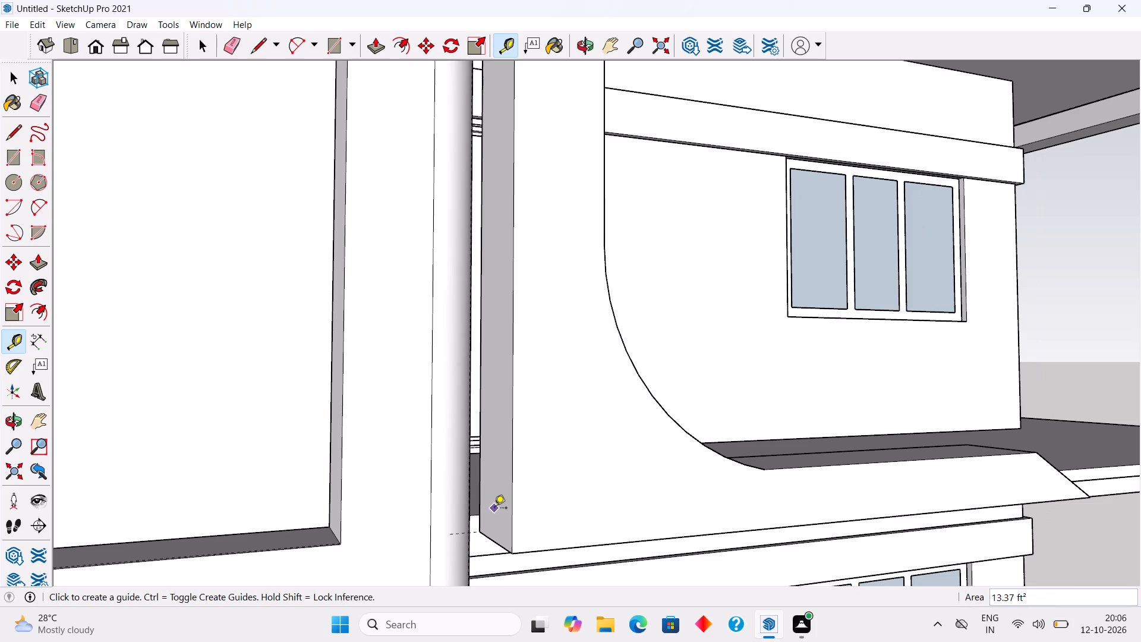
Hide the rounded parapet group.
key("space")
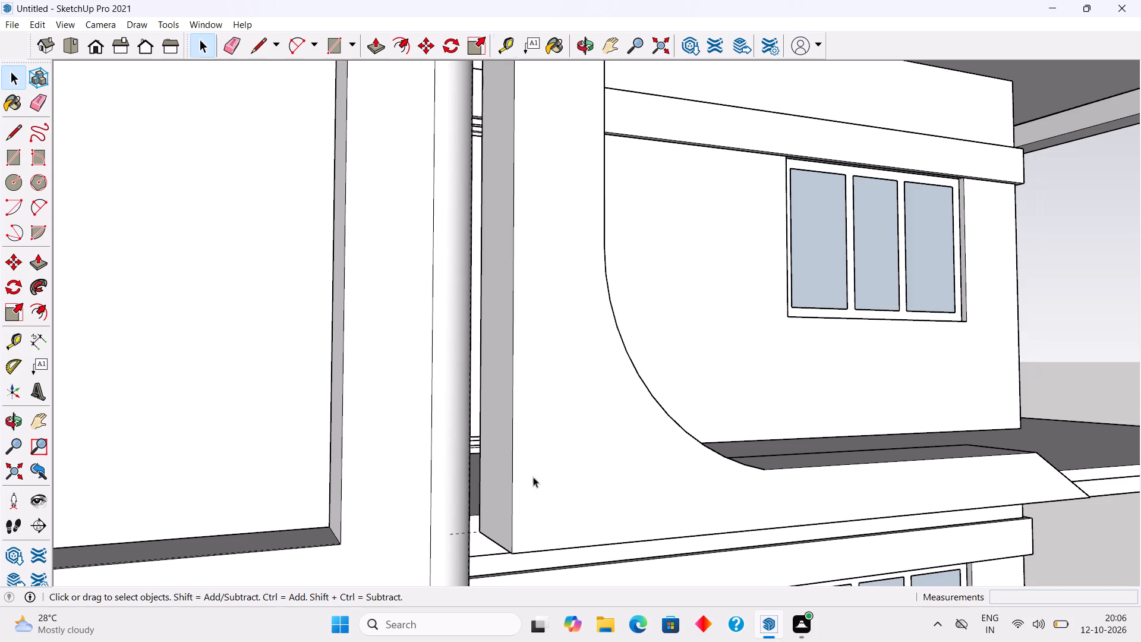
left_click(572, 461)
right_click(572, 461)
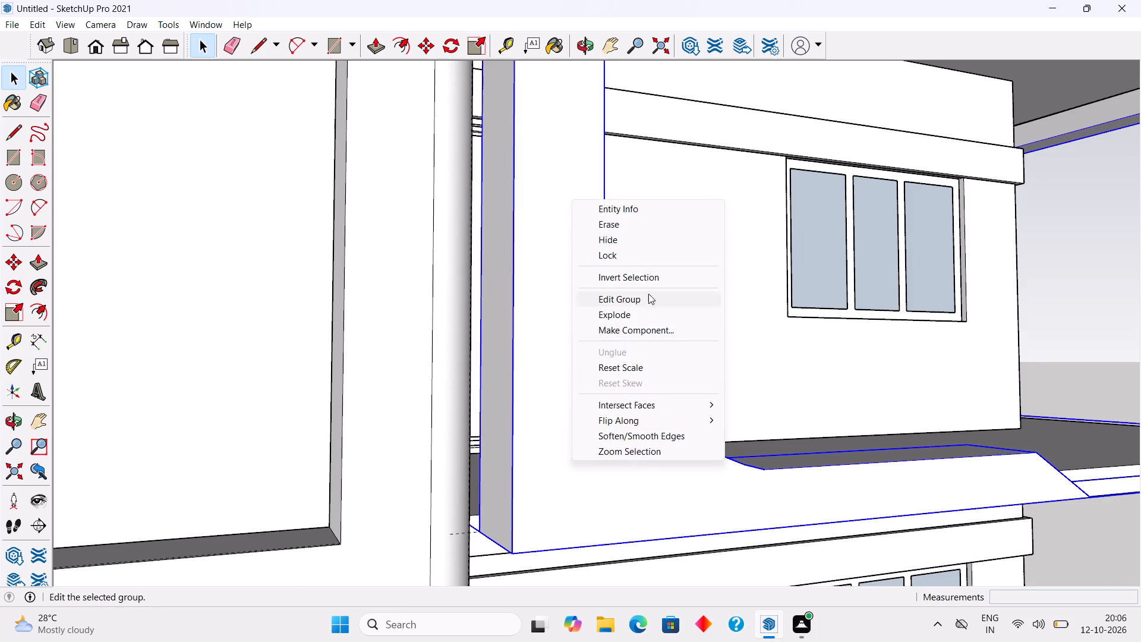
left_click(648, 235)
scroll(648, 235, "down", 11)
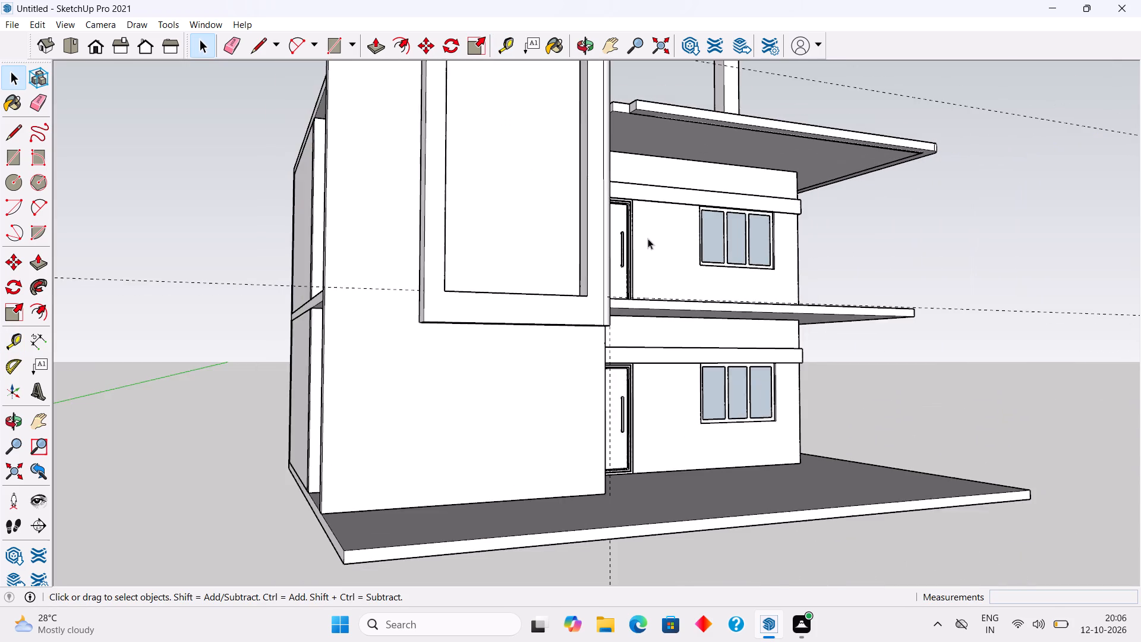
Hide the recessed strip group that wraps the front and side of the roof slab.
middle_click_drag(548, 264, 337, 388)
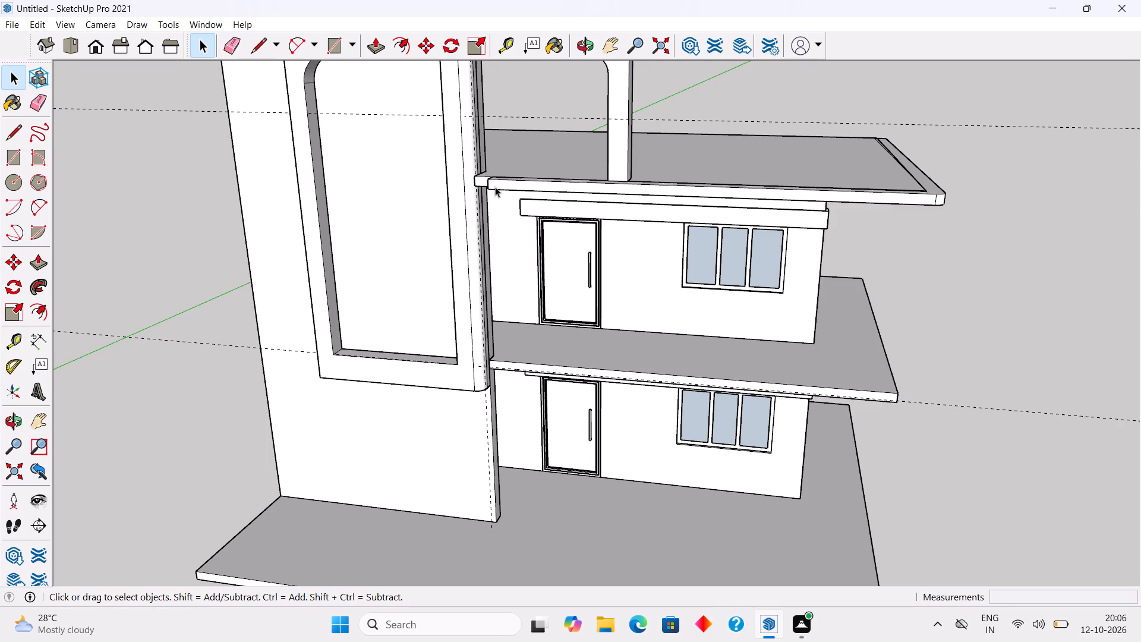
left_click(496, 187)
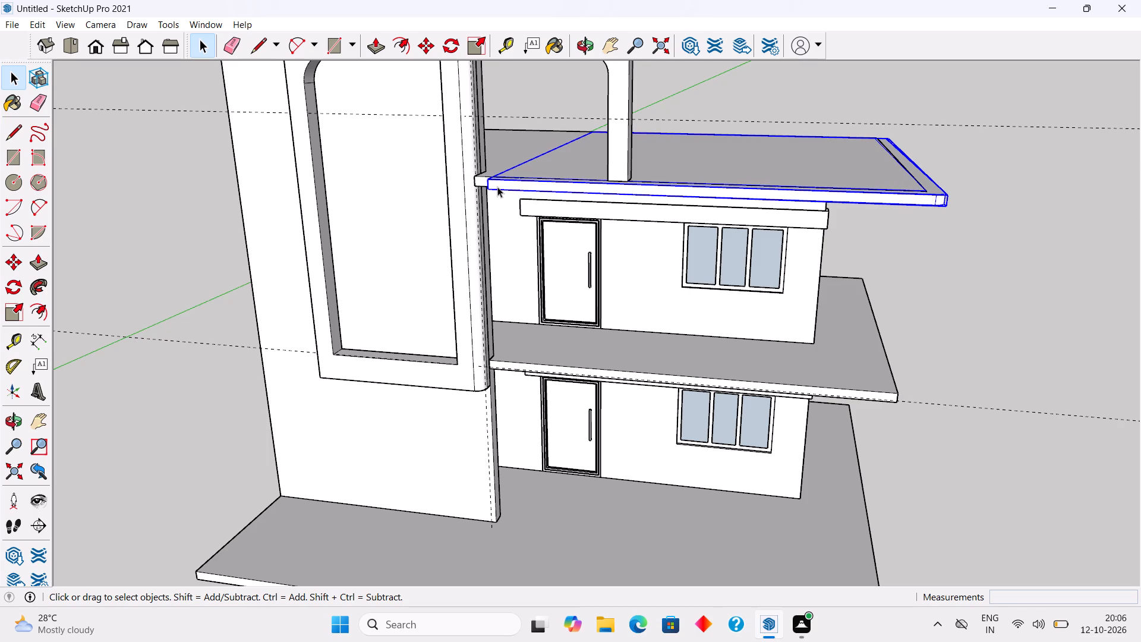
right_click(497, 187)
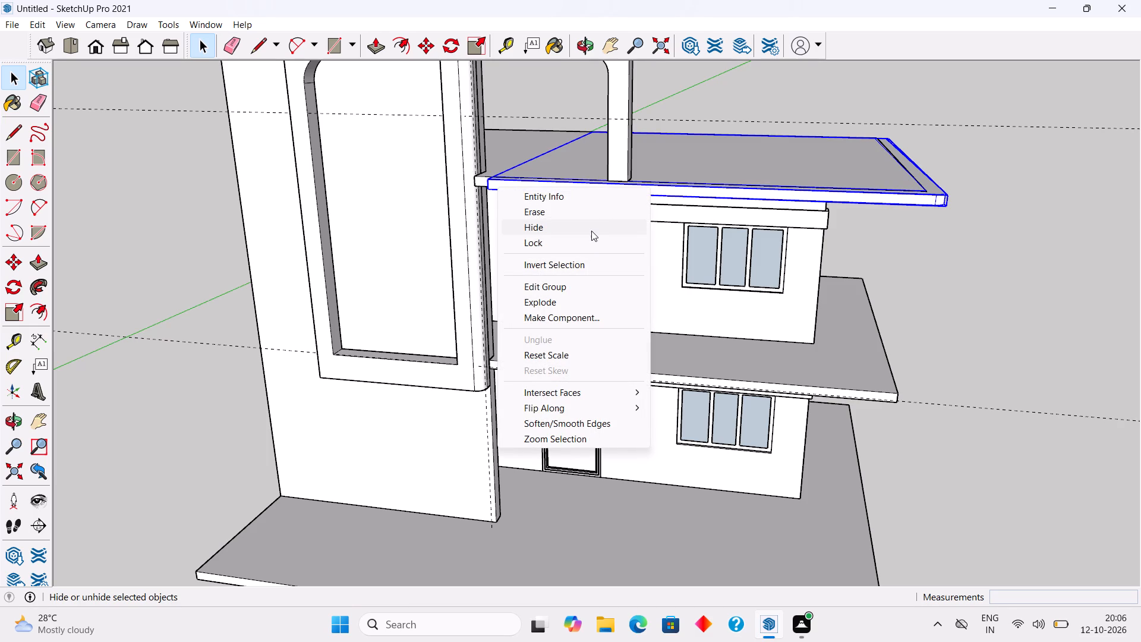
left_click(591, 231)
scroll(586, 231, "down", 1)
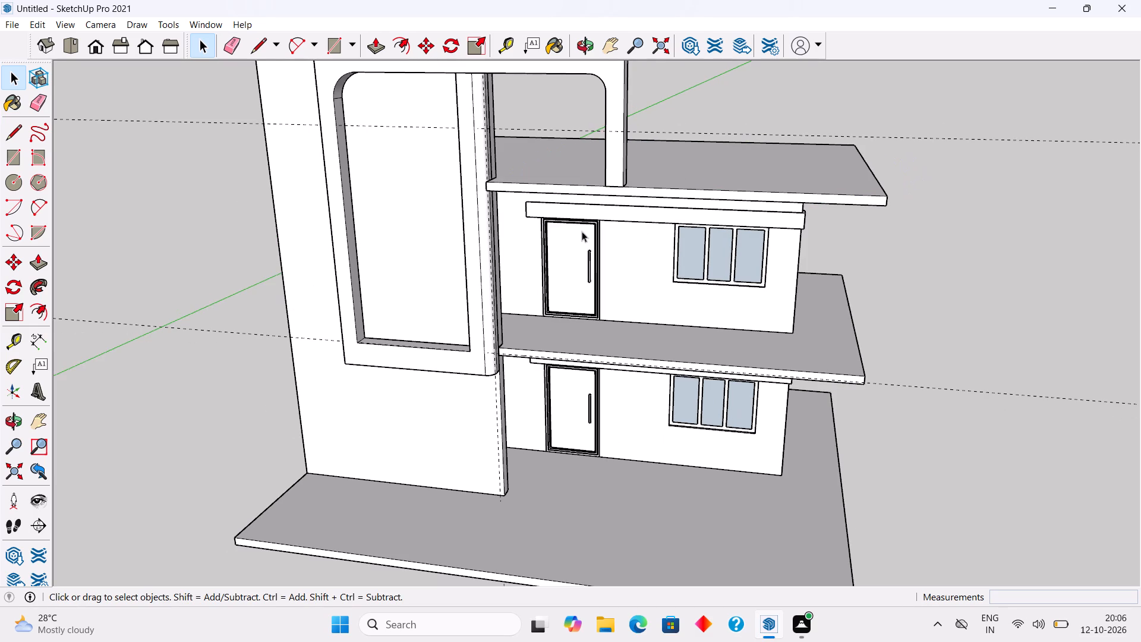
scroll(516, 181, "up", 3)
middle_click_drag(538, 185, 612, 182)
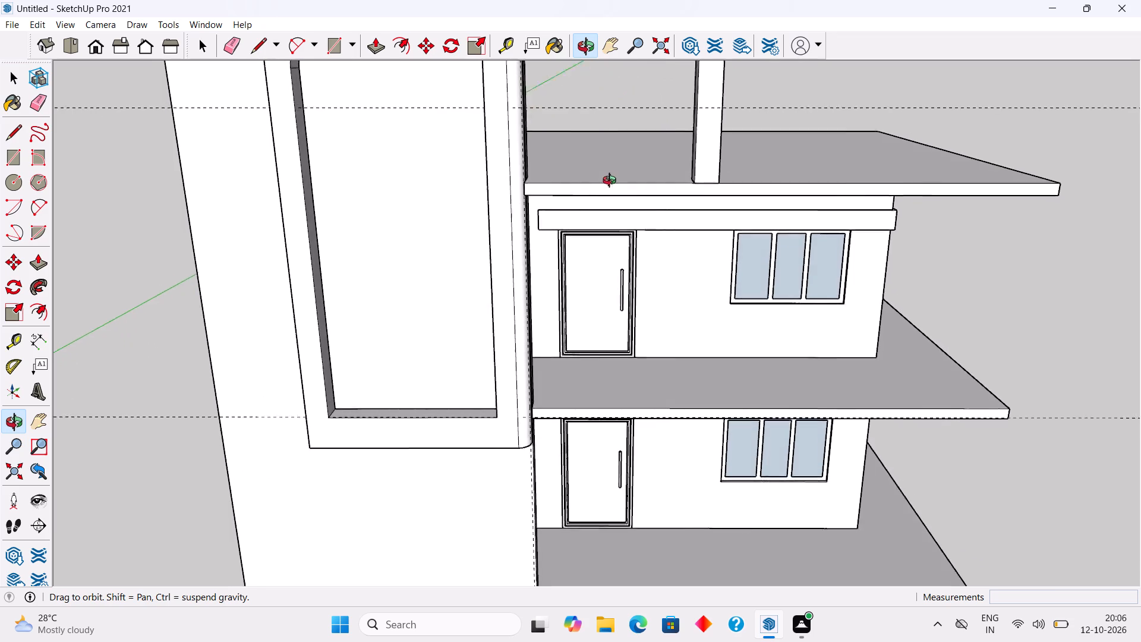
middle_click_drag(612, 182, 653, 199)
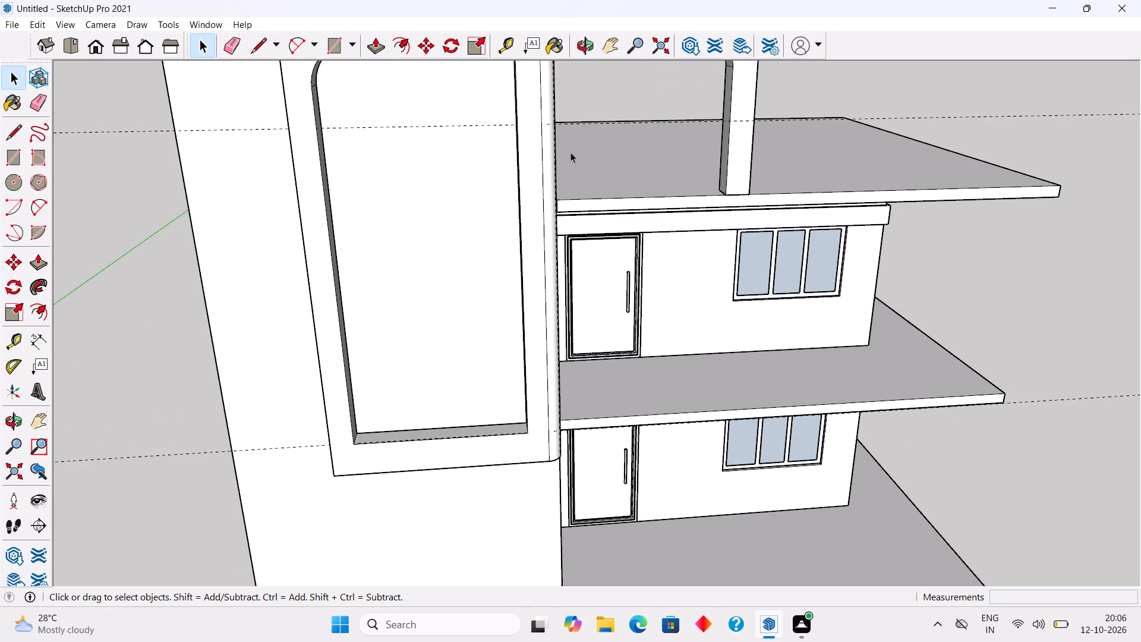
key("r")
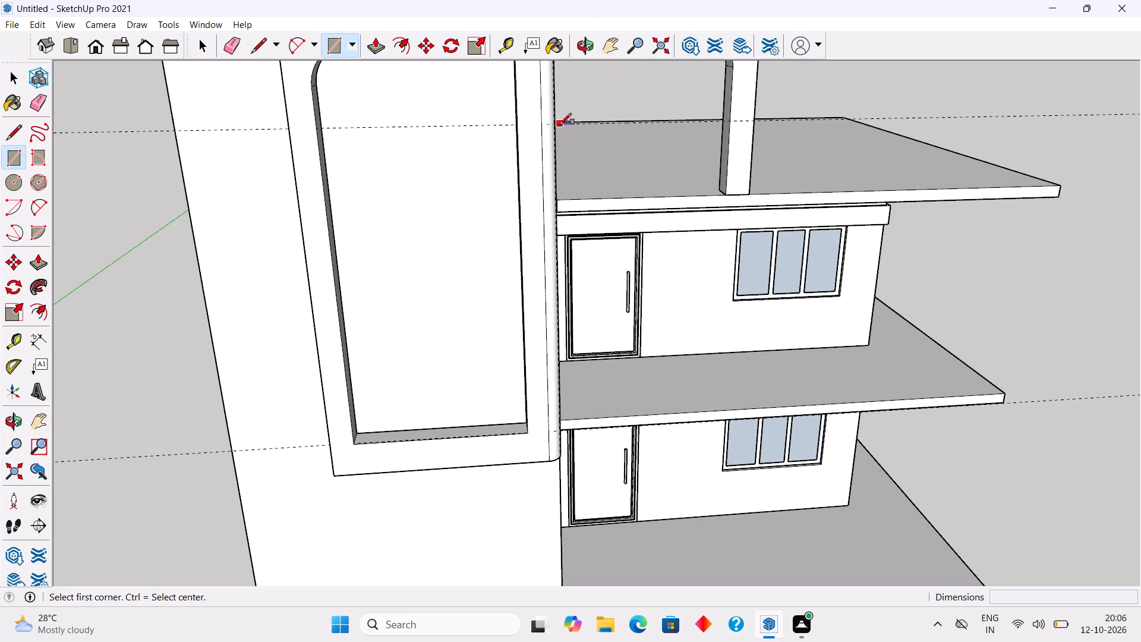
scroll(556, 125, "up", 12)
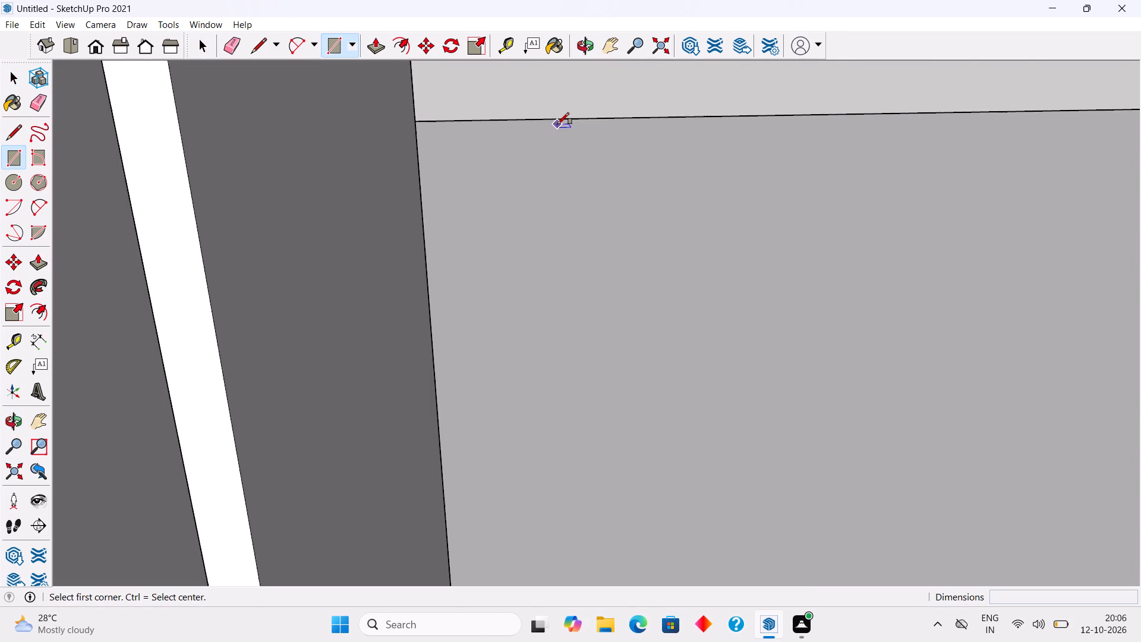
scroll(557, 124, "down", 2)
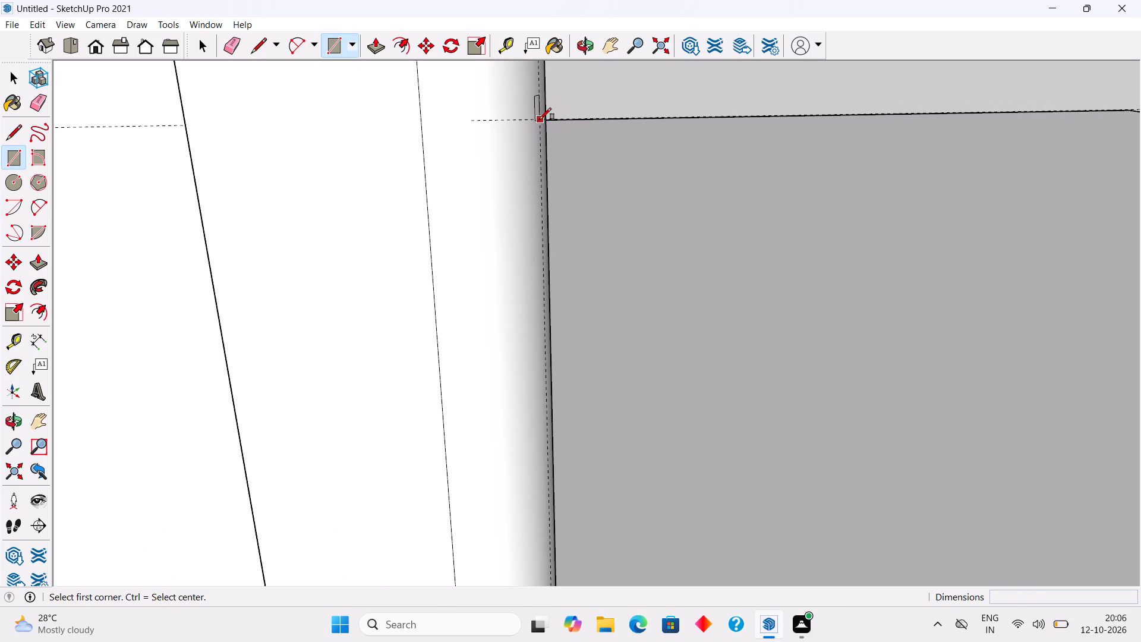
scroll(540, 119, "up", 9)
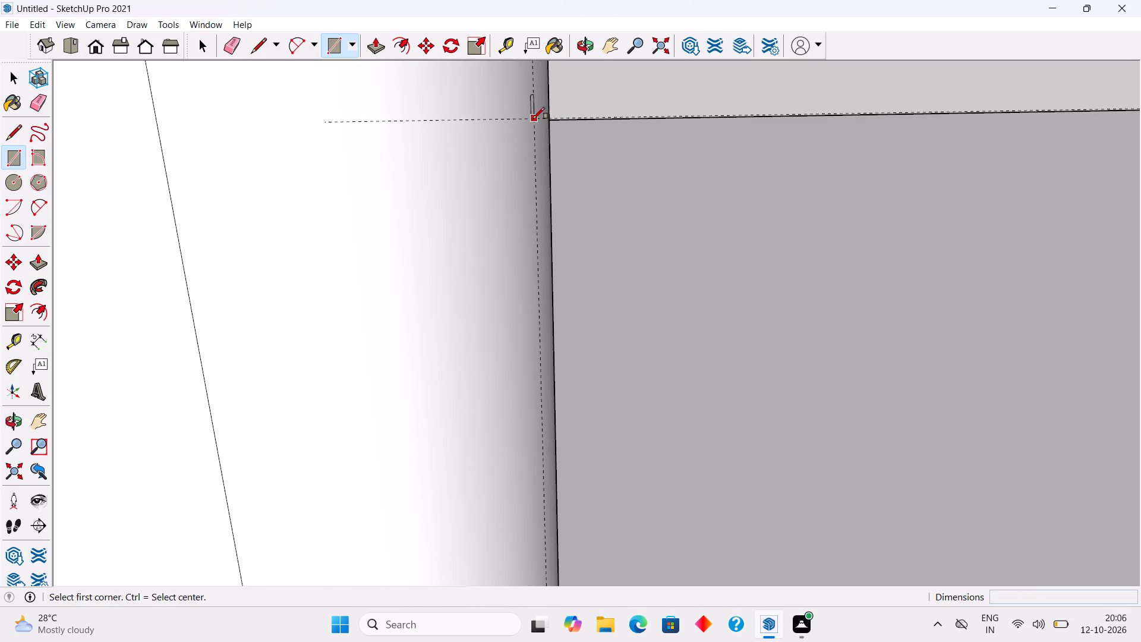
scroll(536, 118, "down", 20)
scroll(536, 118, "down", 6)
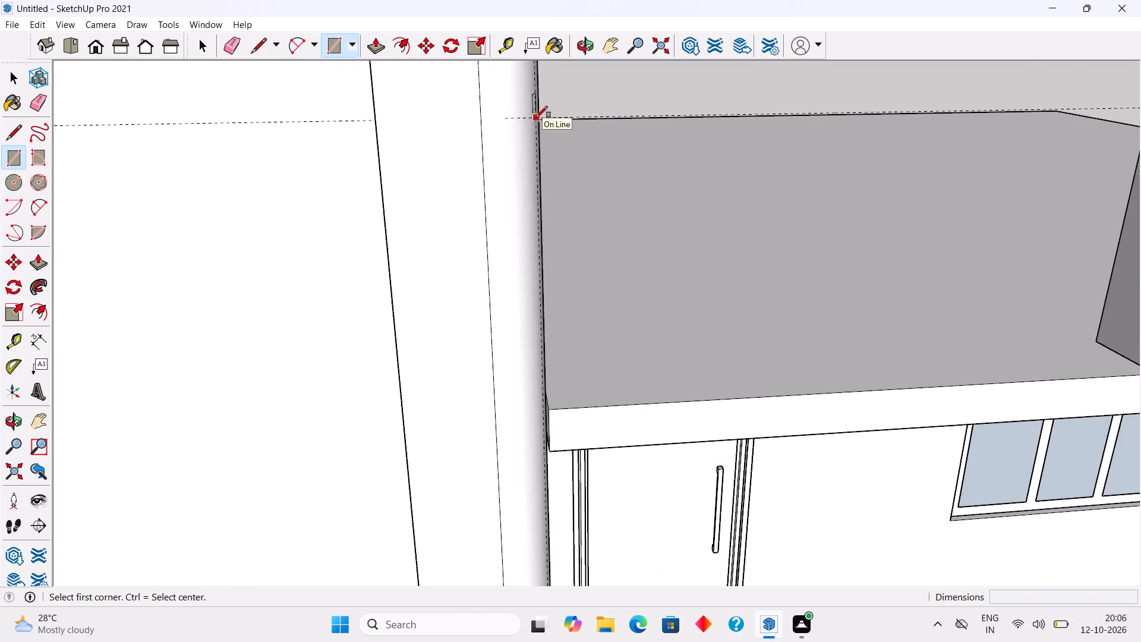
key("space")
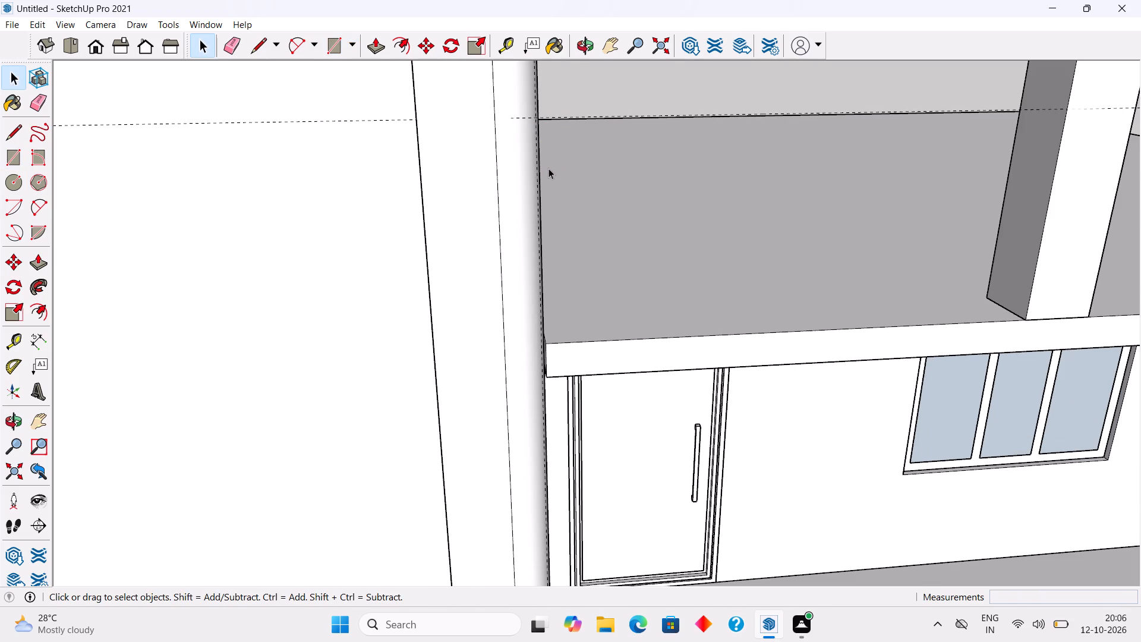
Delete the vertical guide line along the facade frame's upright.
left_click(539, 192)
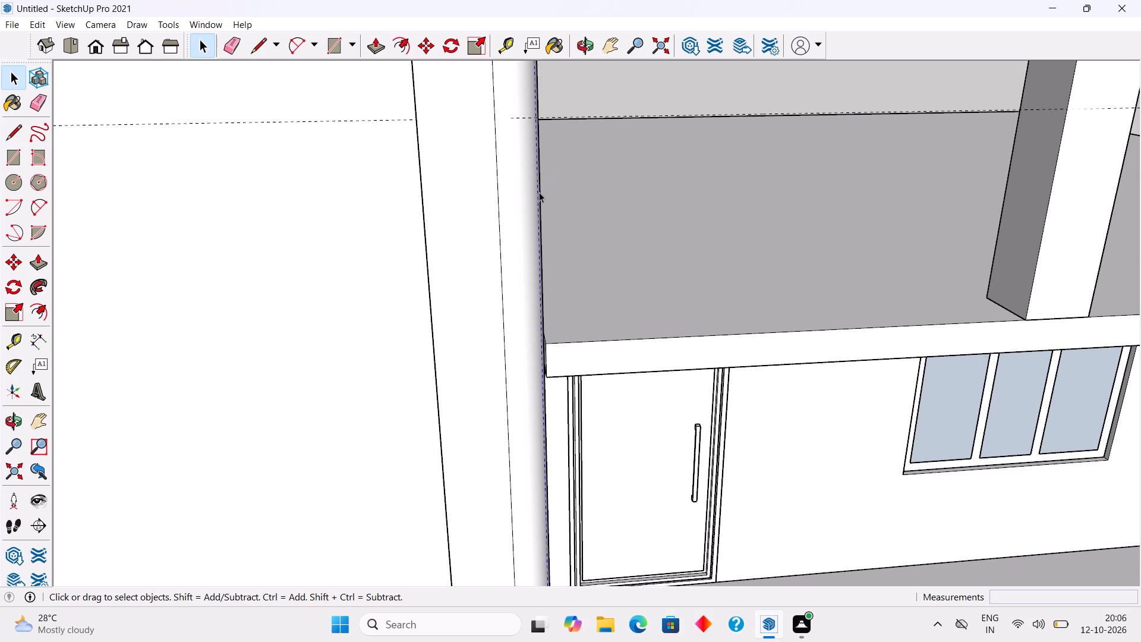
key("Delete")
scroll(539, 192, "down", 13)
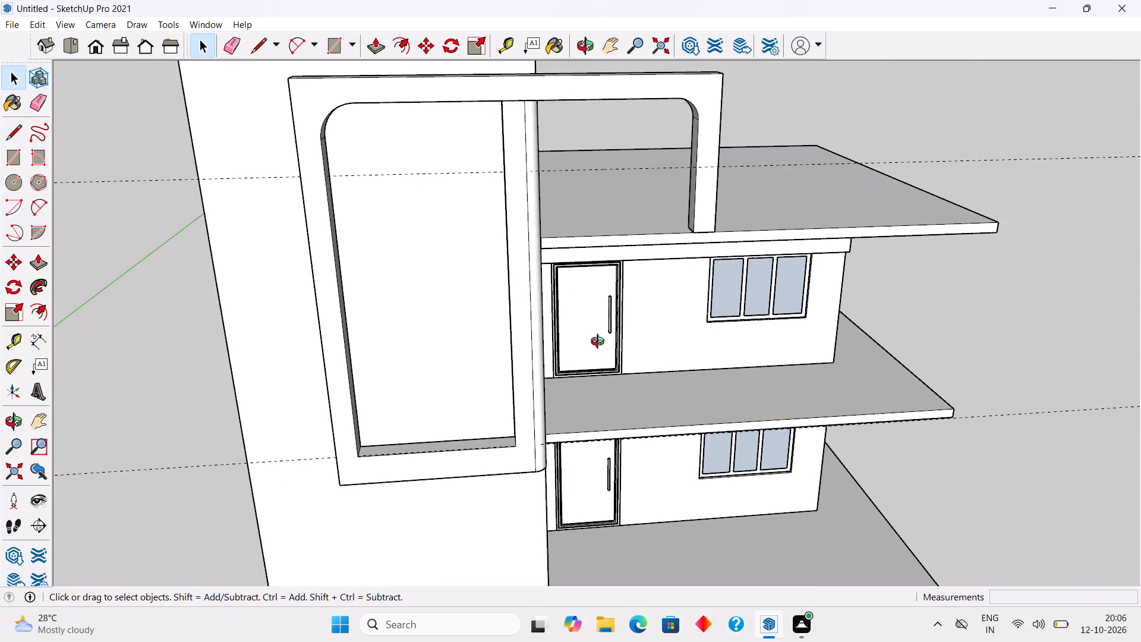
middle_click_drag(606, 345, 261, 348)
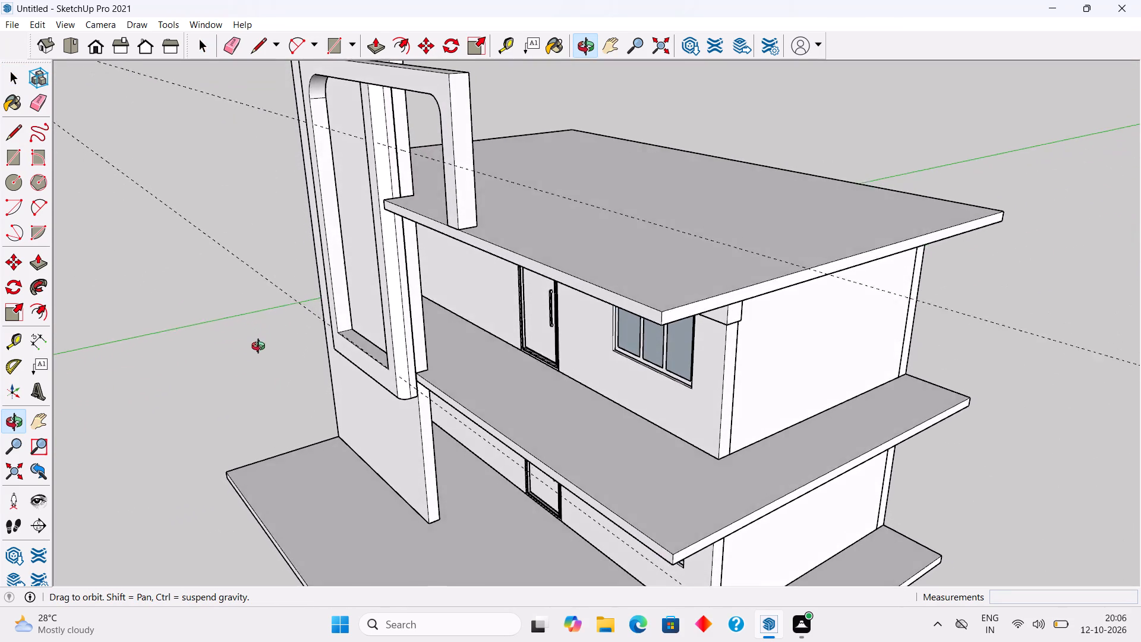
Draw a vertical rectangle about 19' 6" by 13' 6" between the two horizontal guides, starting at the facade frame upright's edge.
middle_click_drag(261, 348, 520, 365)
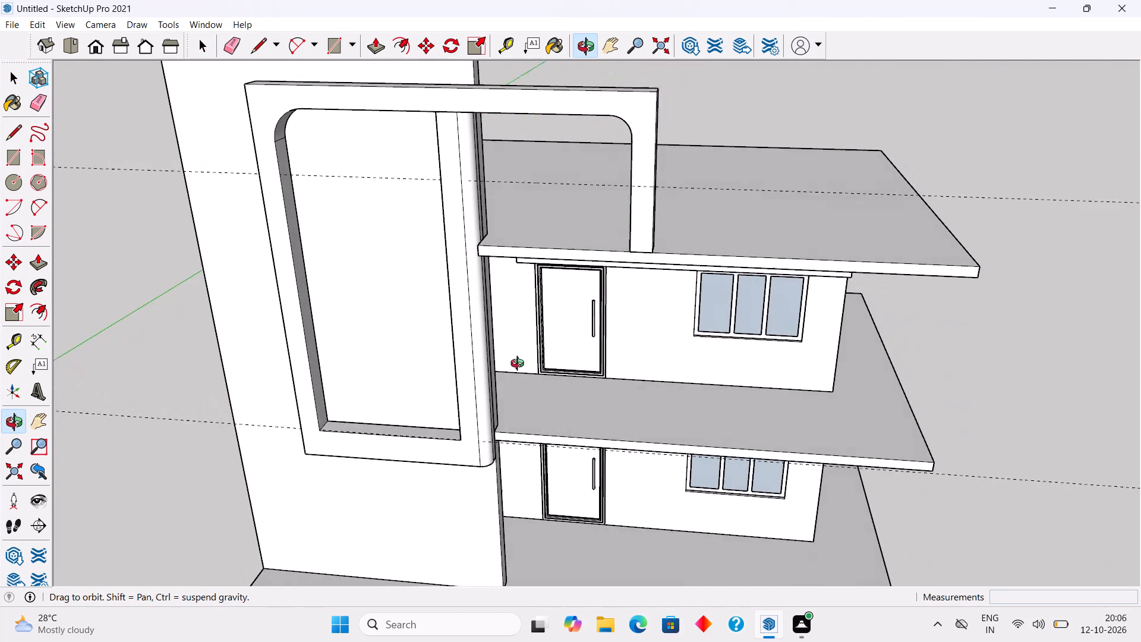
middle_click_drag(520, 365, 579, 358)
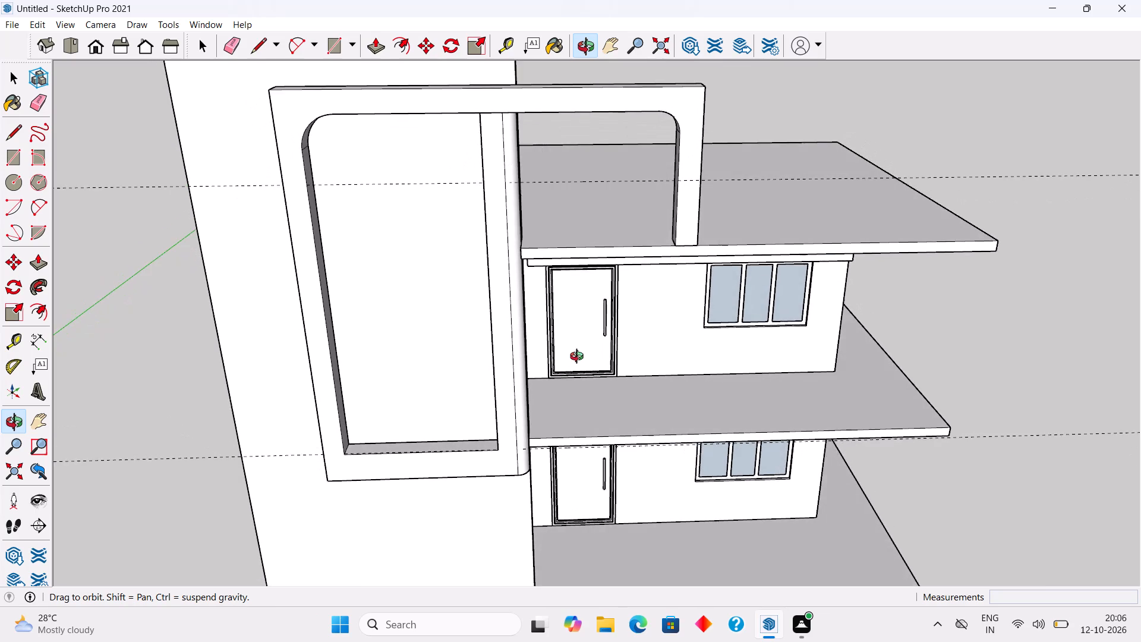
middle_click_drag(579, 358, 597, 368)
key("r")
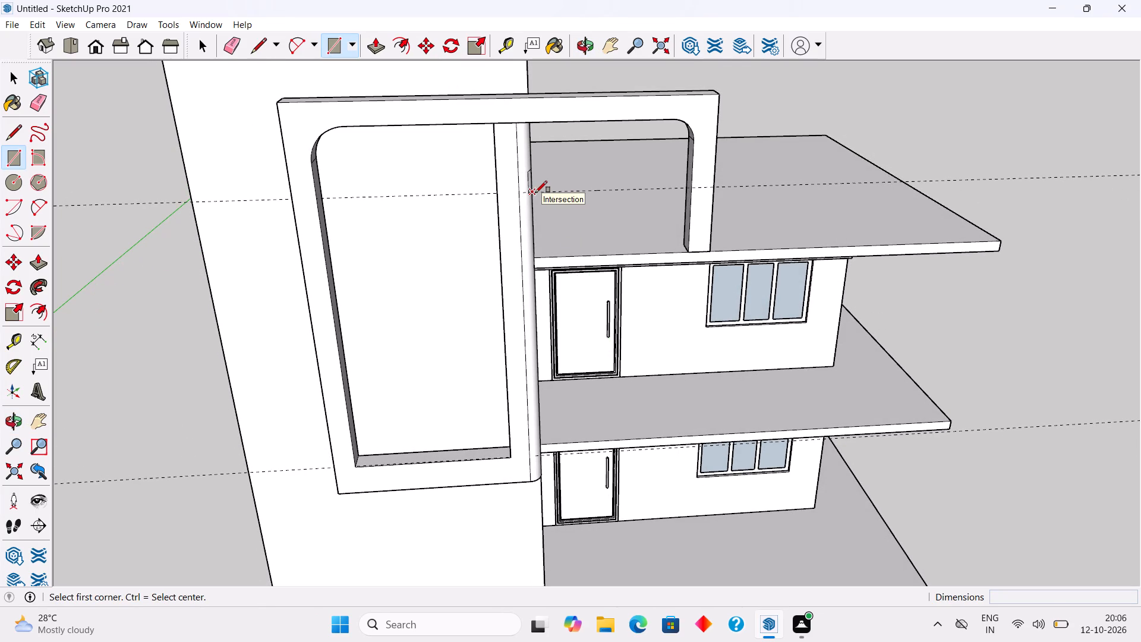
left_click(535, 193)
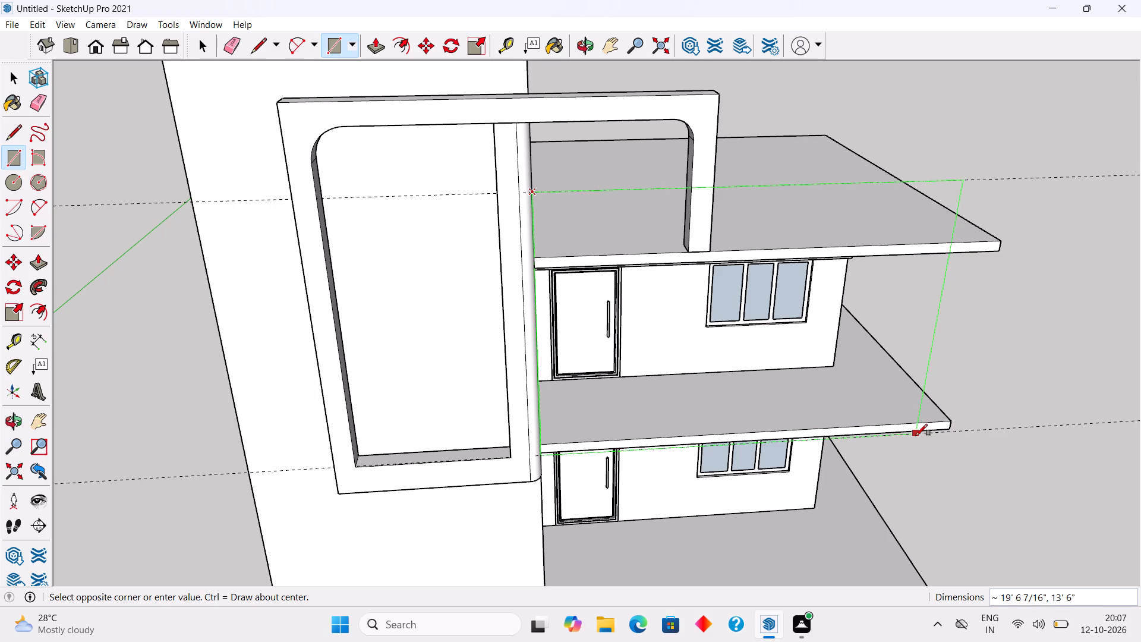
left_click(916, 436)
Offset the rectangle's outline outward by 1".
middle_click_drag(856, 377, 770, 328)
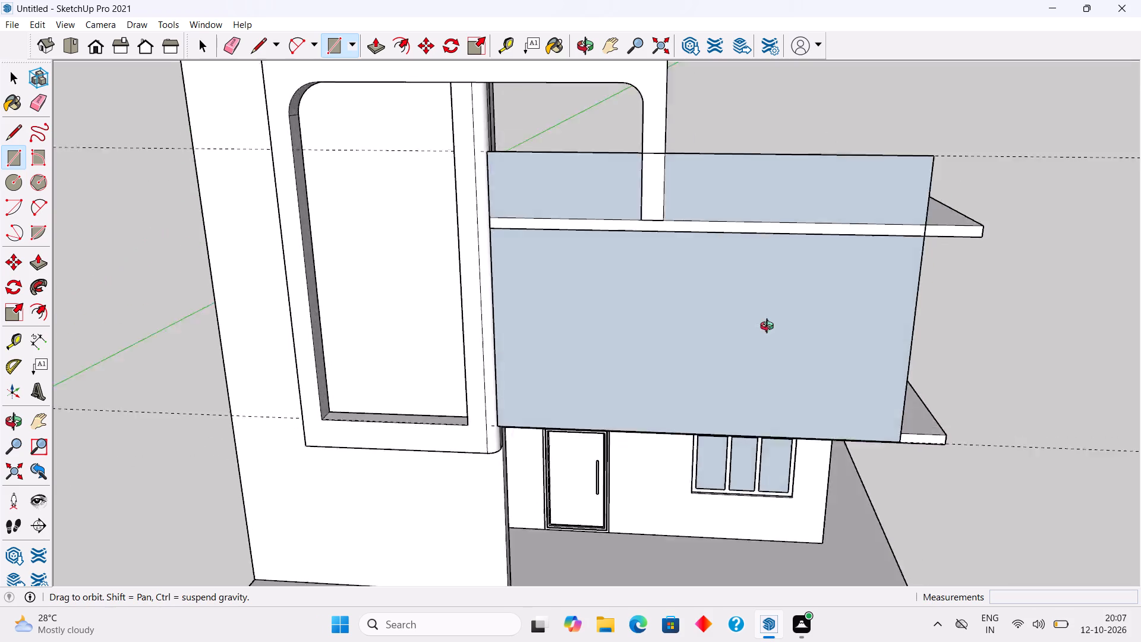
middle_click_drag(770, 328, 405, 260)
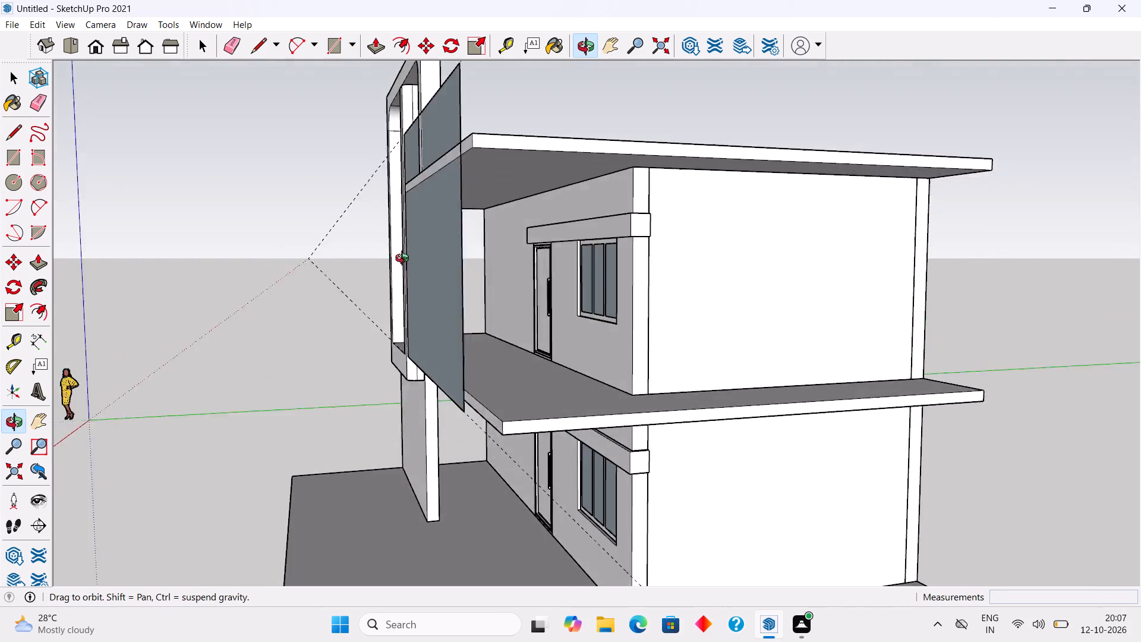
middle_click_drag(405, 260, 691, 325)
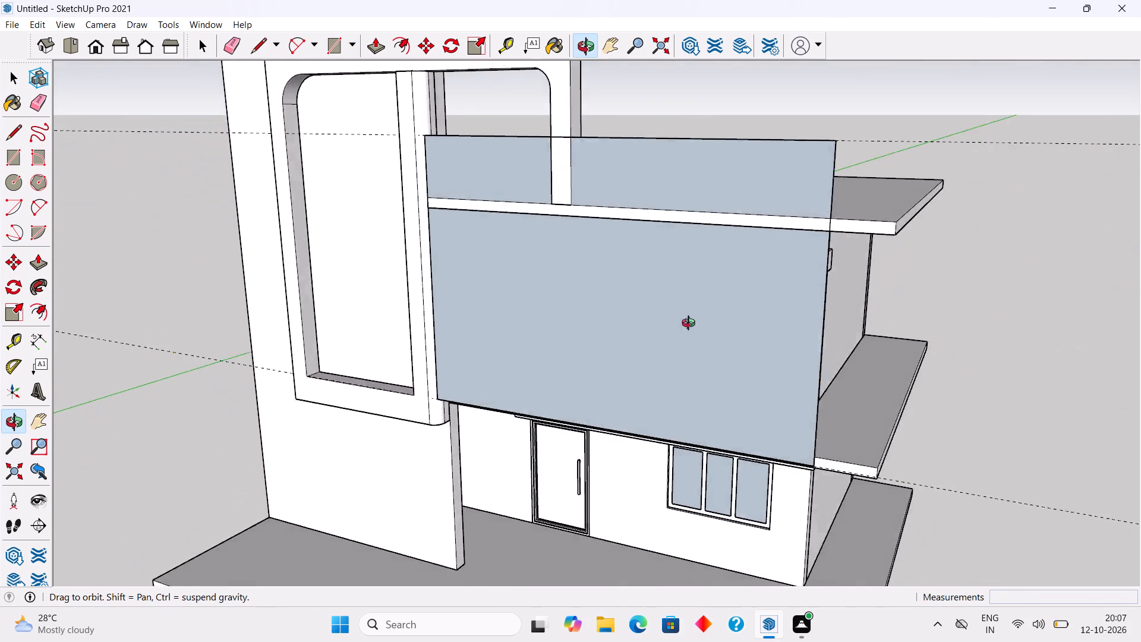
middle_click_drag(691, 325, 922, 361)
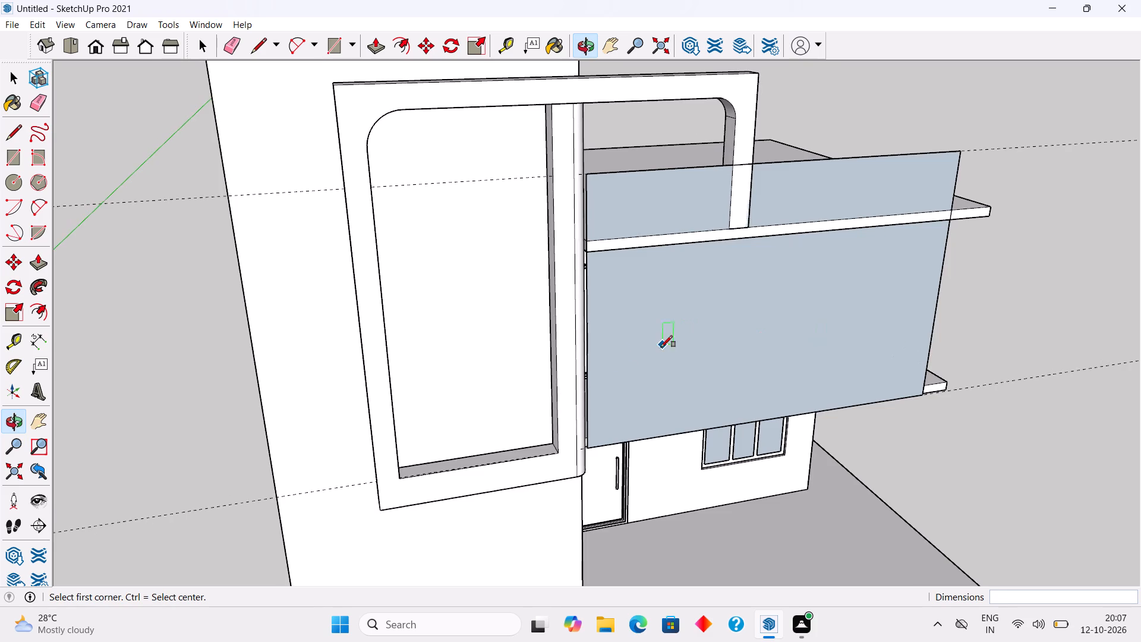
scroll(565, 385, "up", 5)
key("space")
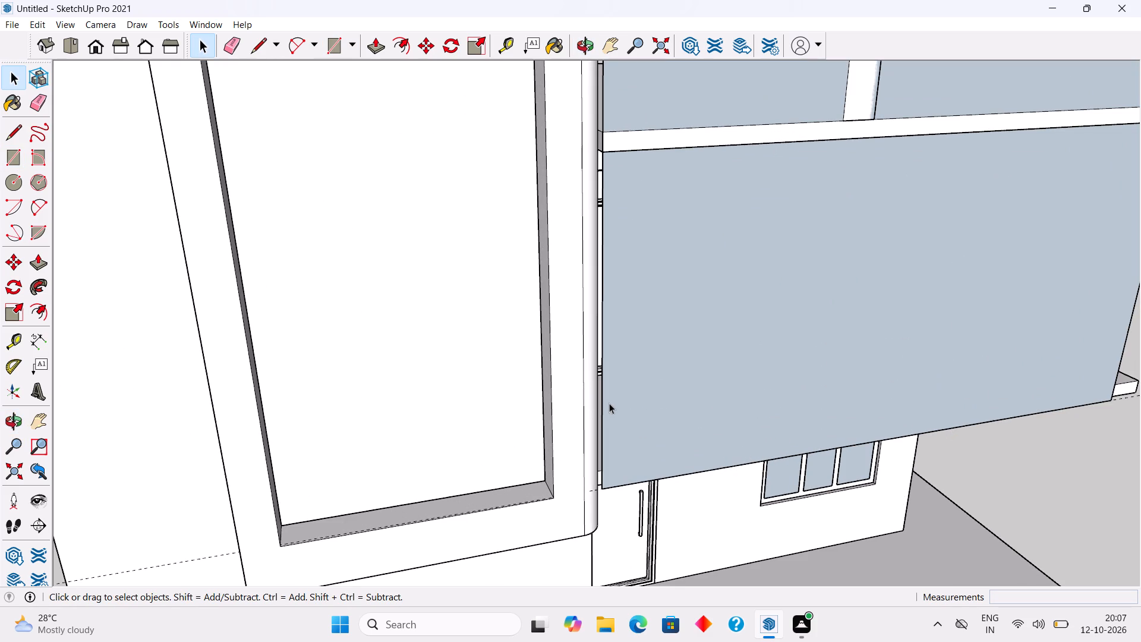
scroll(610, 401, "down", 5)
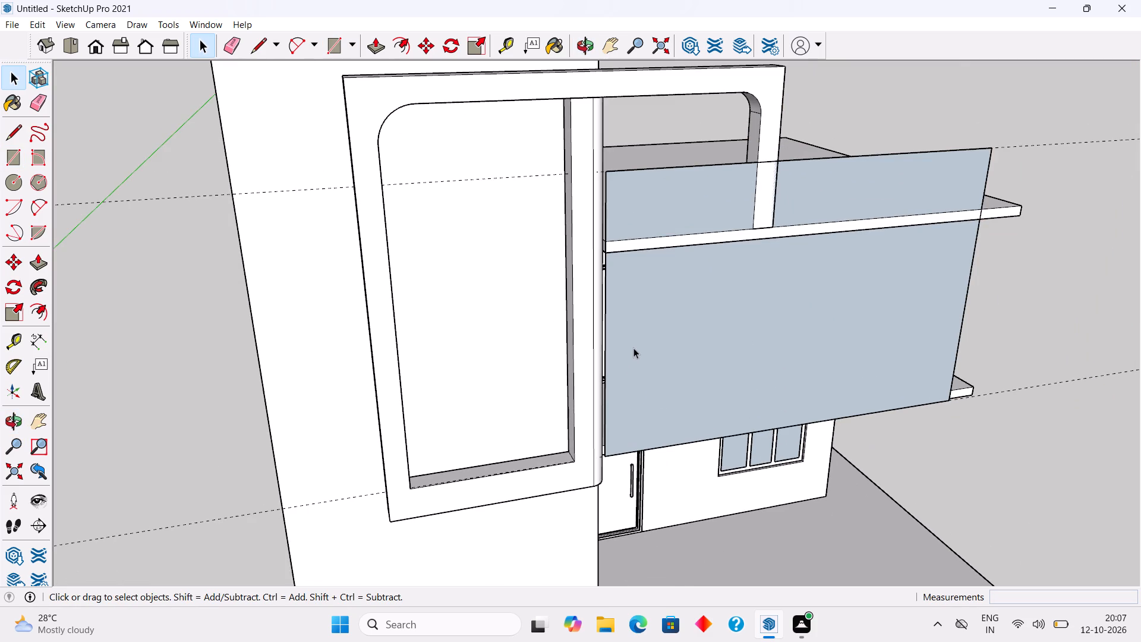
key("t")
key("f")
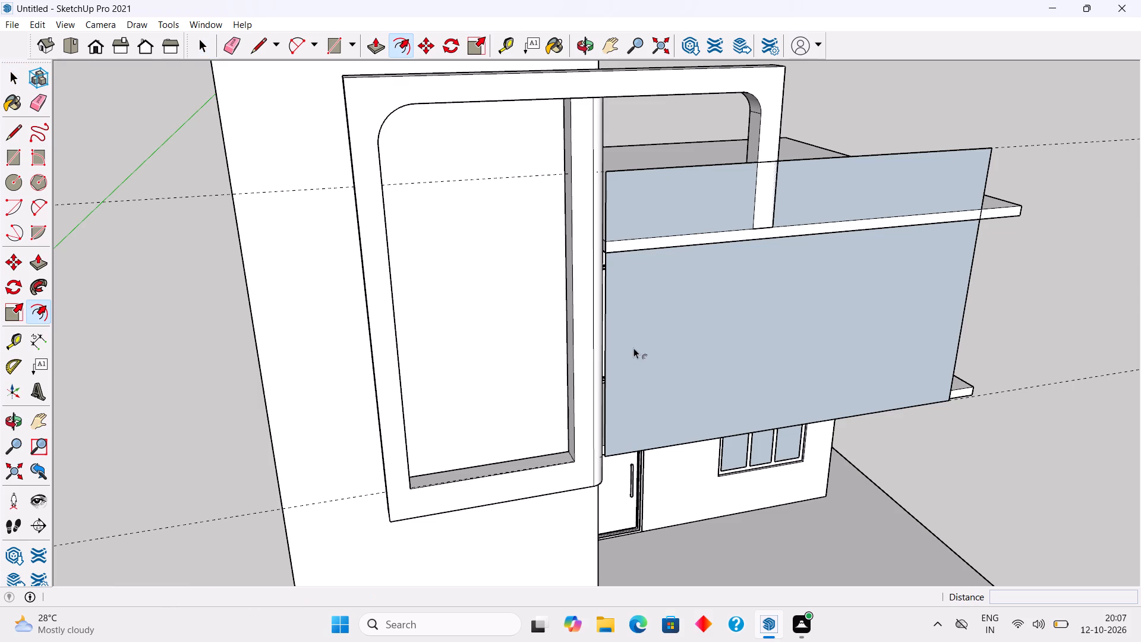
left_click(625, 360)
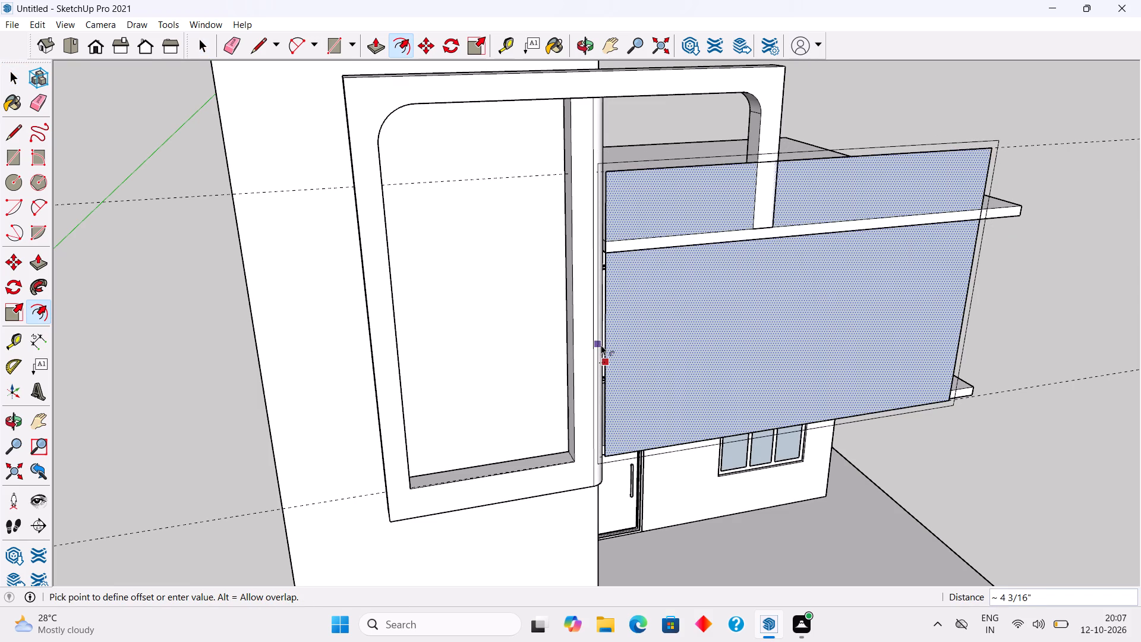
type("1\"")
key("Return")
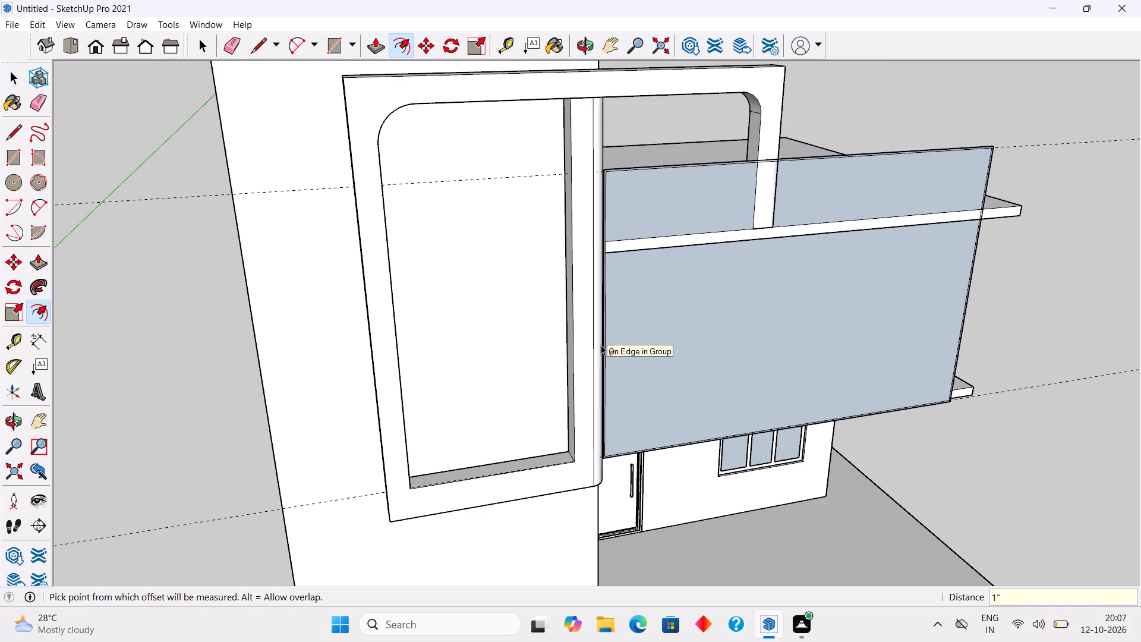
key("space")
Draw a 1" line from the inner outline's upper corner at the free end to the outer outline's edge.
scroll(1058, 159, "up", 5)
scroll(978, 175, "up", 5)
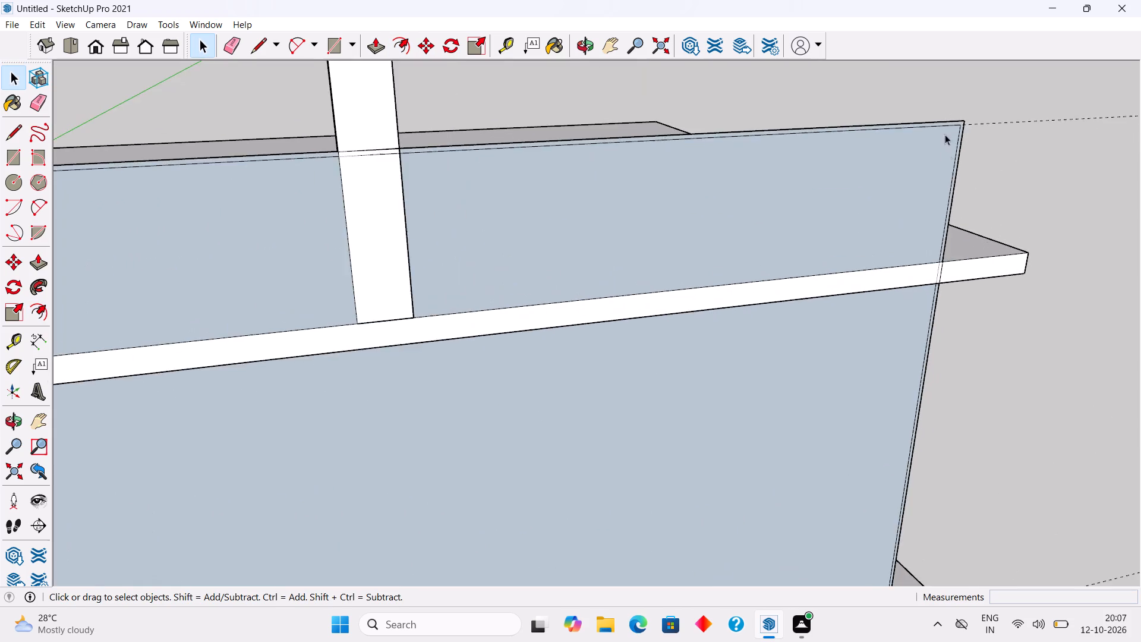
scroll(952, 115, "up", 5)
middle_click_drag(992, 143, 819, 116)
scroll(819, 116, "up", 1)
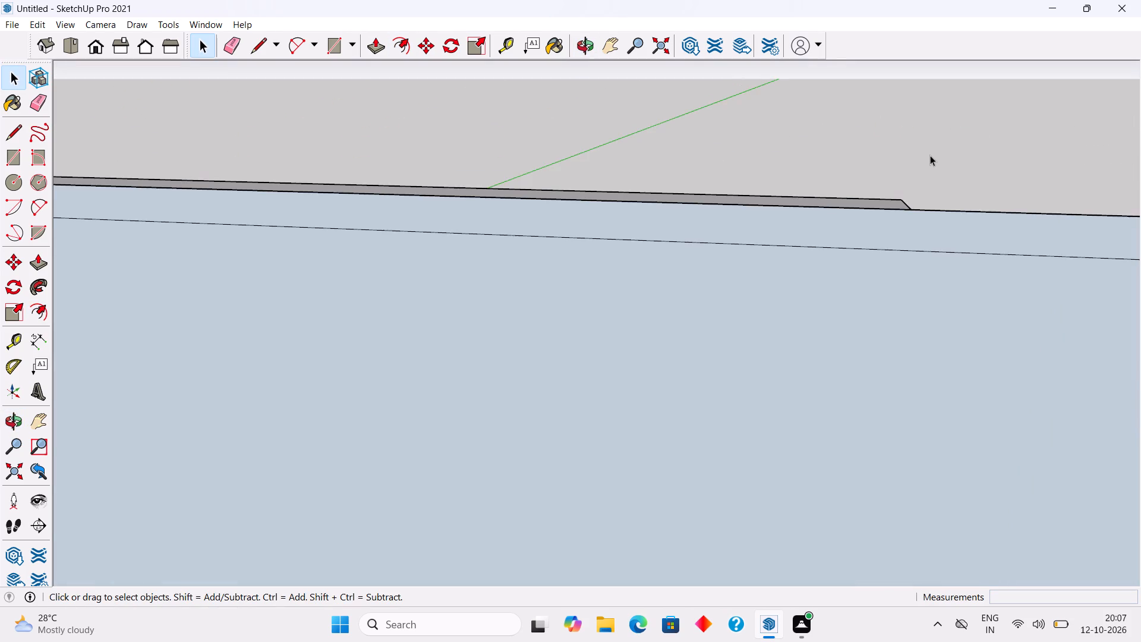
scroll(931, 155, "down", 5)
scroll(997, 168, "up", 2)
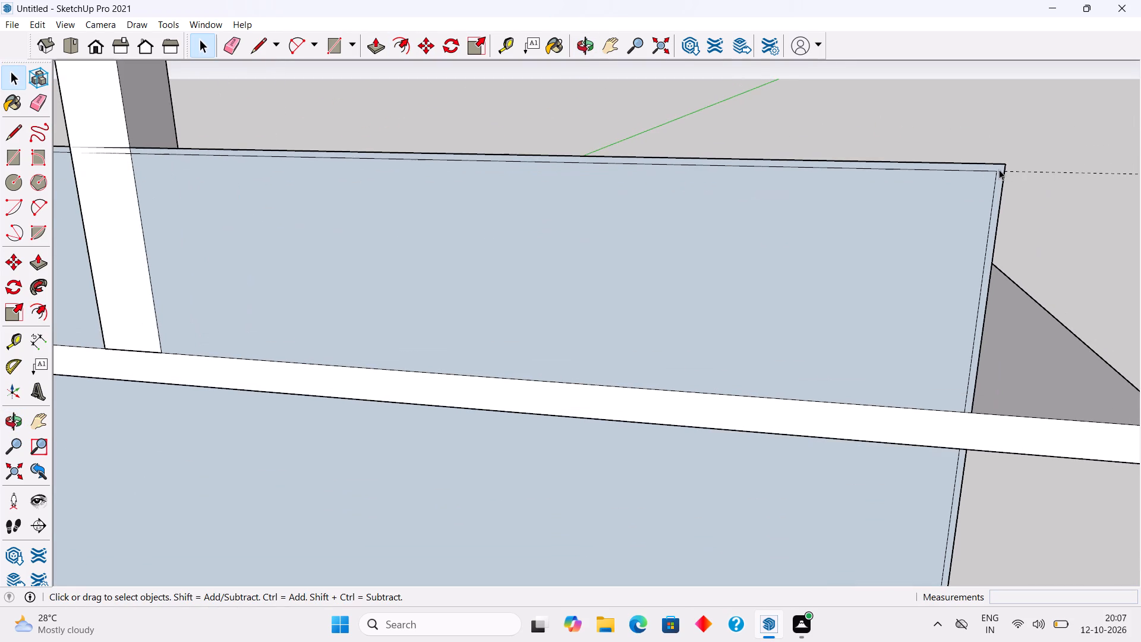
key("l")
left_click(997, 177)
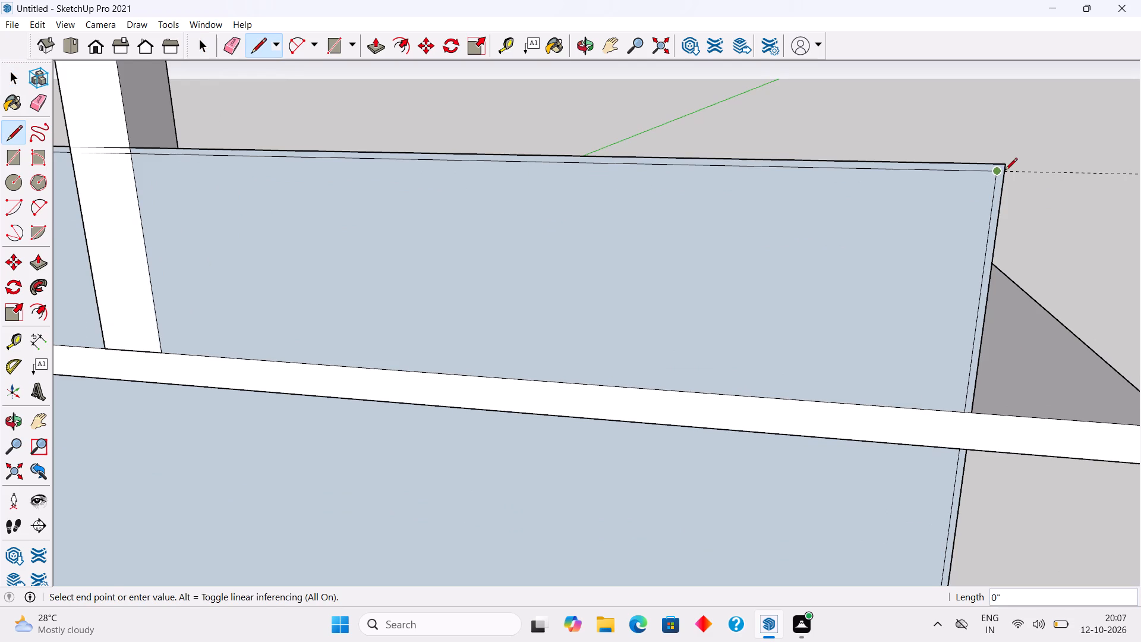
scroll(1005, 171, "up", 10)
left_click(1006, 171)
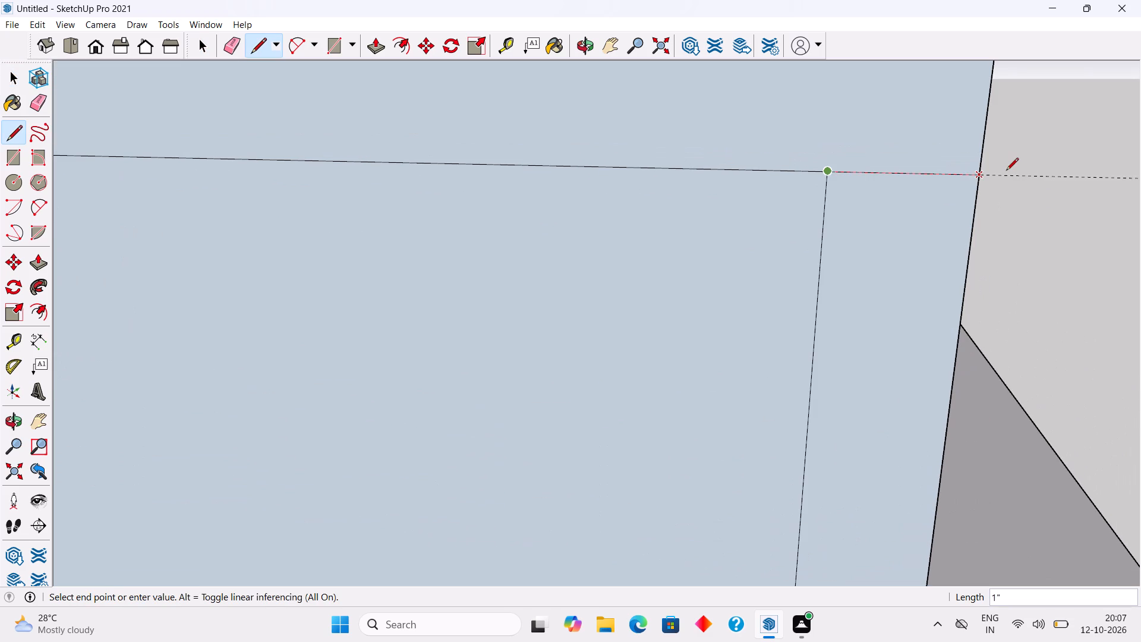
key("space")
Draw a 1" line from the inner outline's lower corner at the free end to the outer outline's edge.
scroll(1006, 171, "down", 20)
scroll(1006, 171, "down", 7)
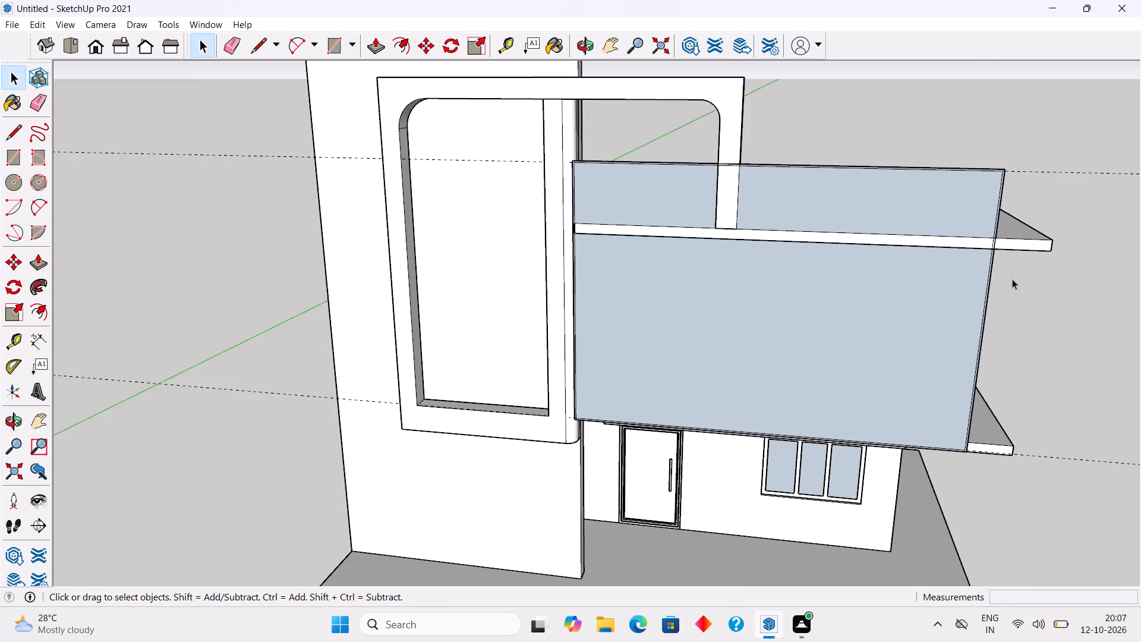
scroll(981, 496, "up", 20)
scroll(957, 421, "down", 6)
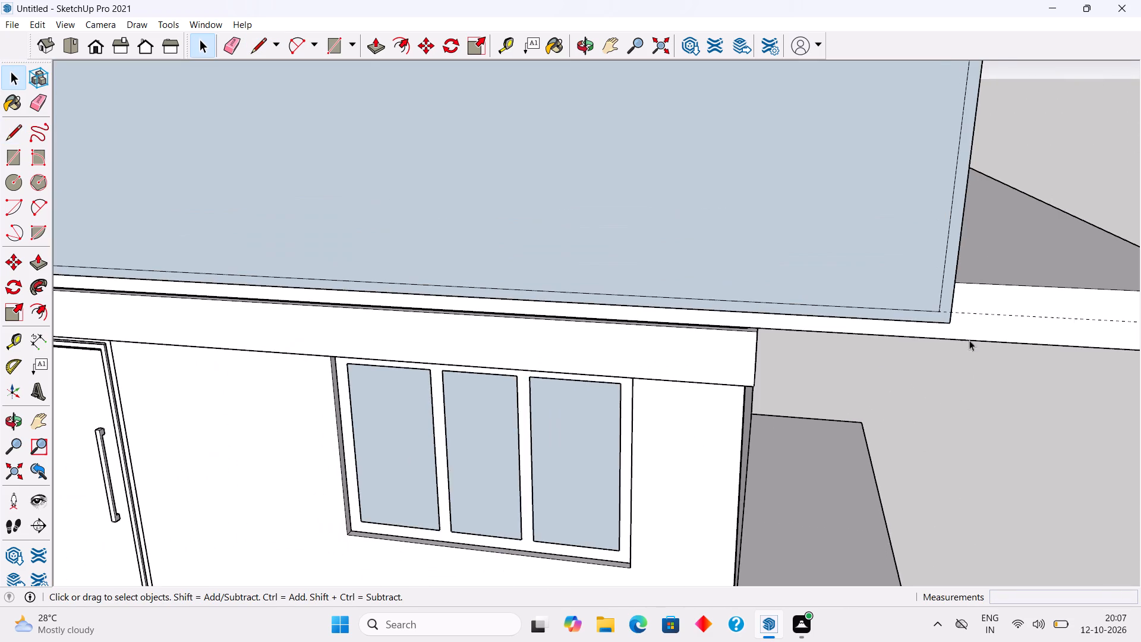
scroll(969, 298, "up", 5)
key("l")
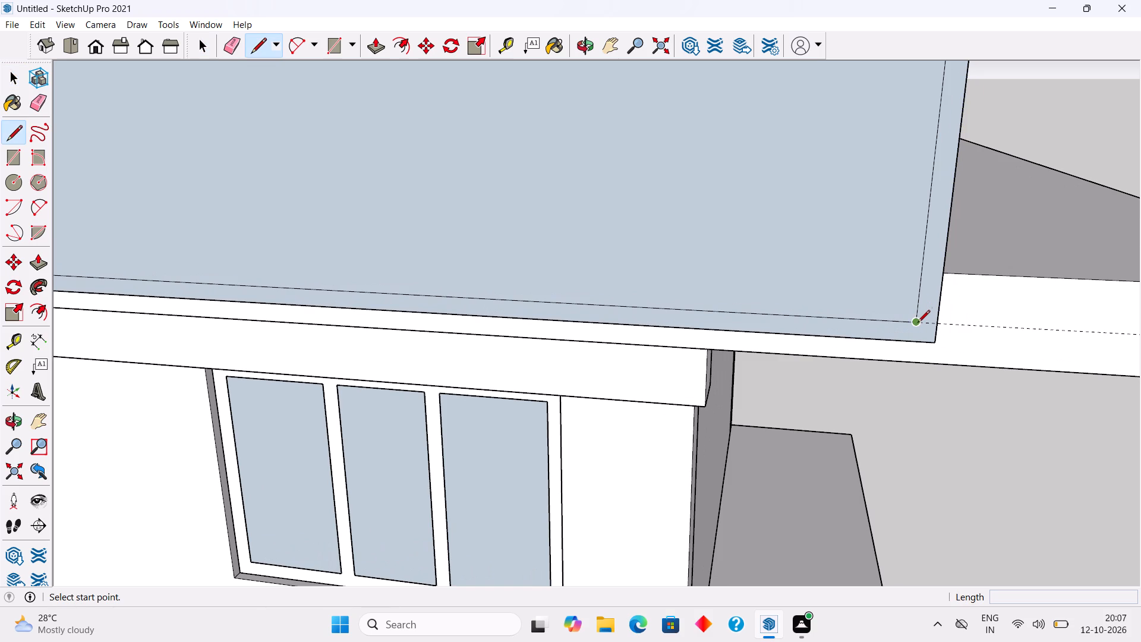
left_click(917, 324)
left_click(936, 325)
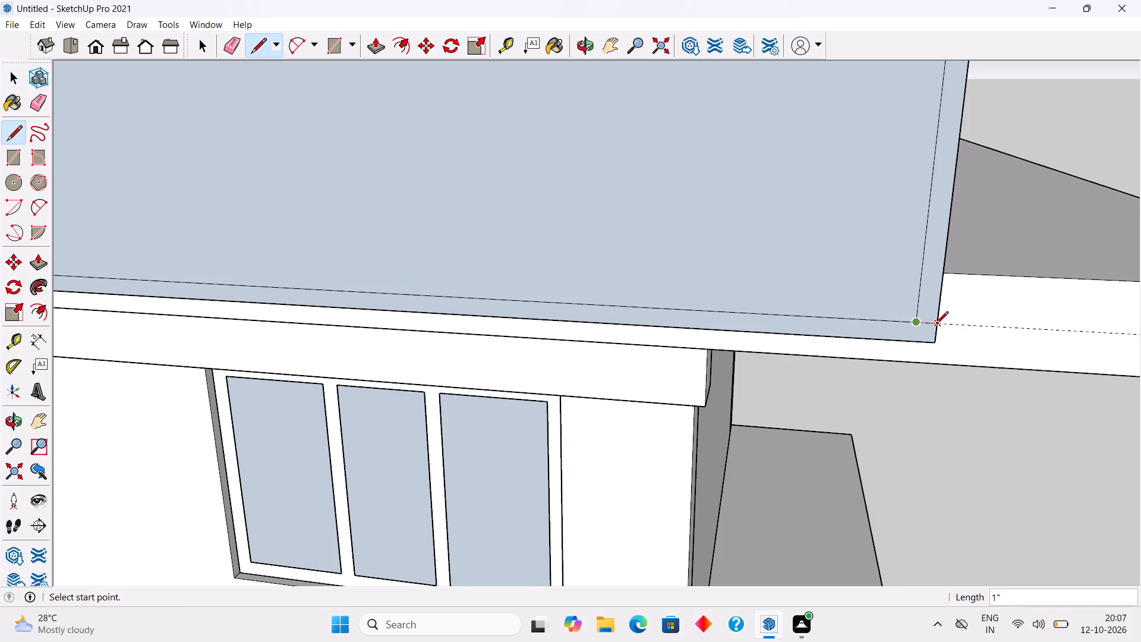
key("space")
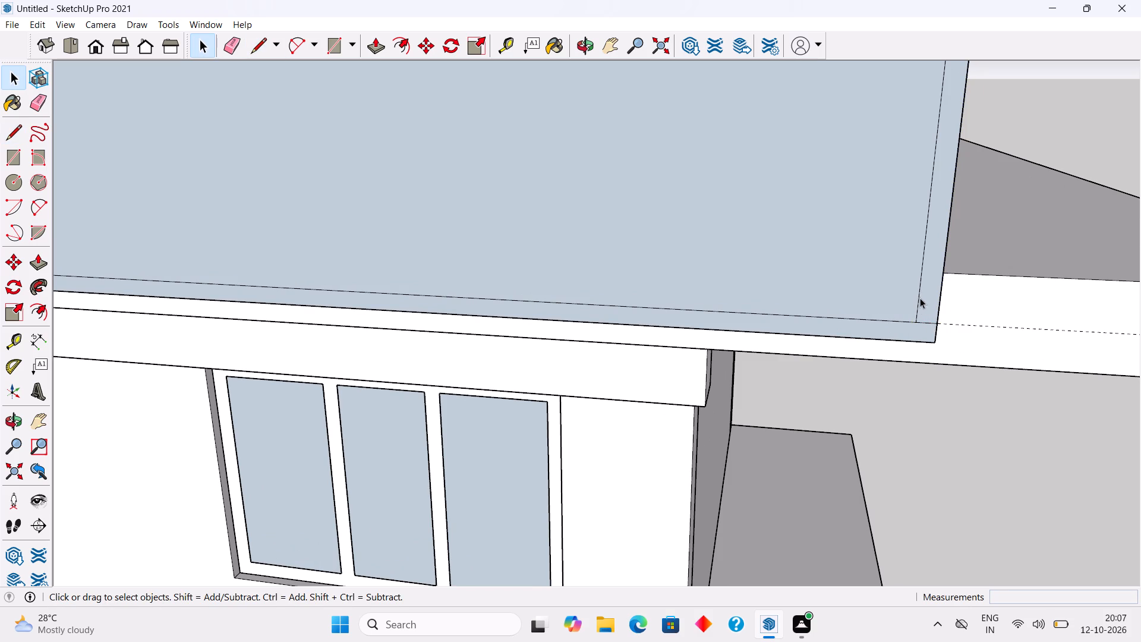
Delete the inner and outer vertical edges at the free end, leaving a thin C-shaped band open on that side.
left_click(916, 303)
key("Delete")
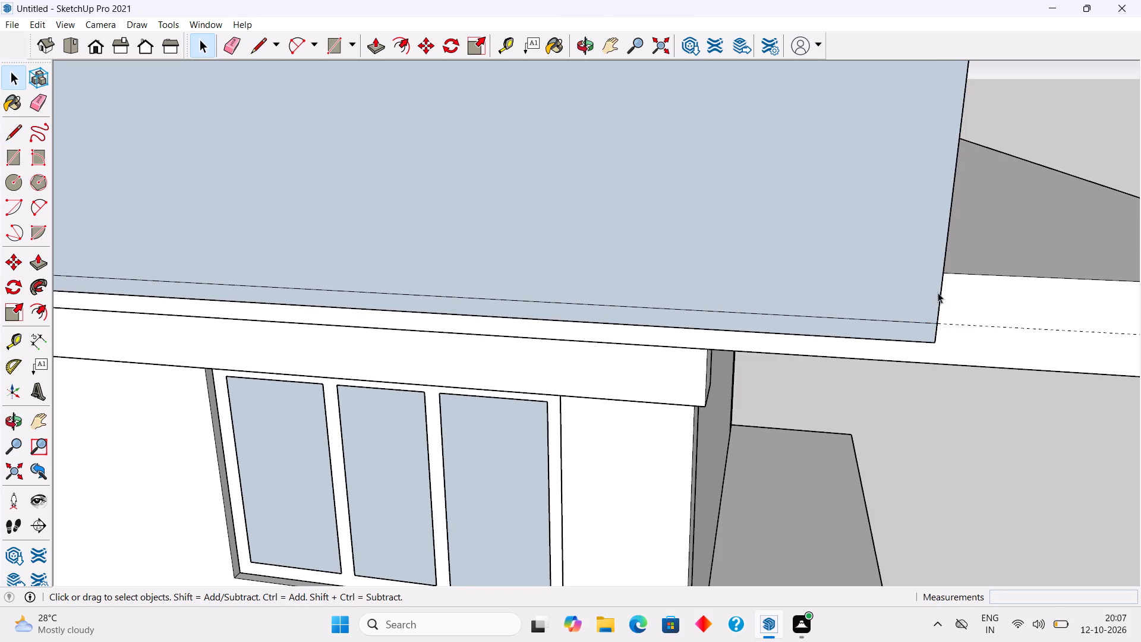
left_click(942, 291)
key("Delete")
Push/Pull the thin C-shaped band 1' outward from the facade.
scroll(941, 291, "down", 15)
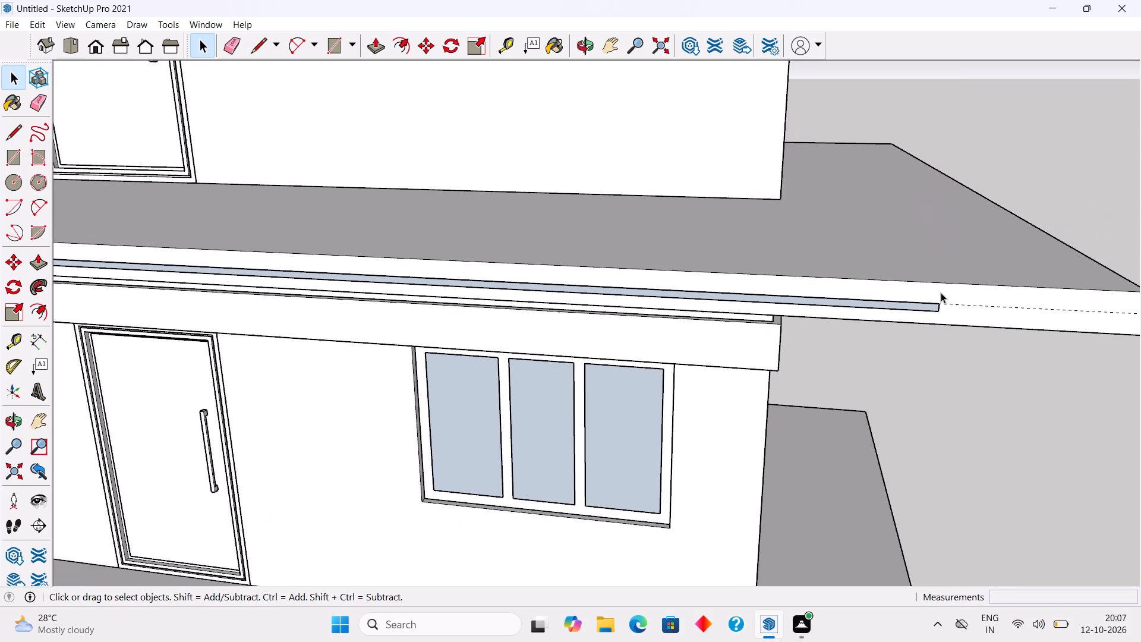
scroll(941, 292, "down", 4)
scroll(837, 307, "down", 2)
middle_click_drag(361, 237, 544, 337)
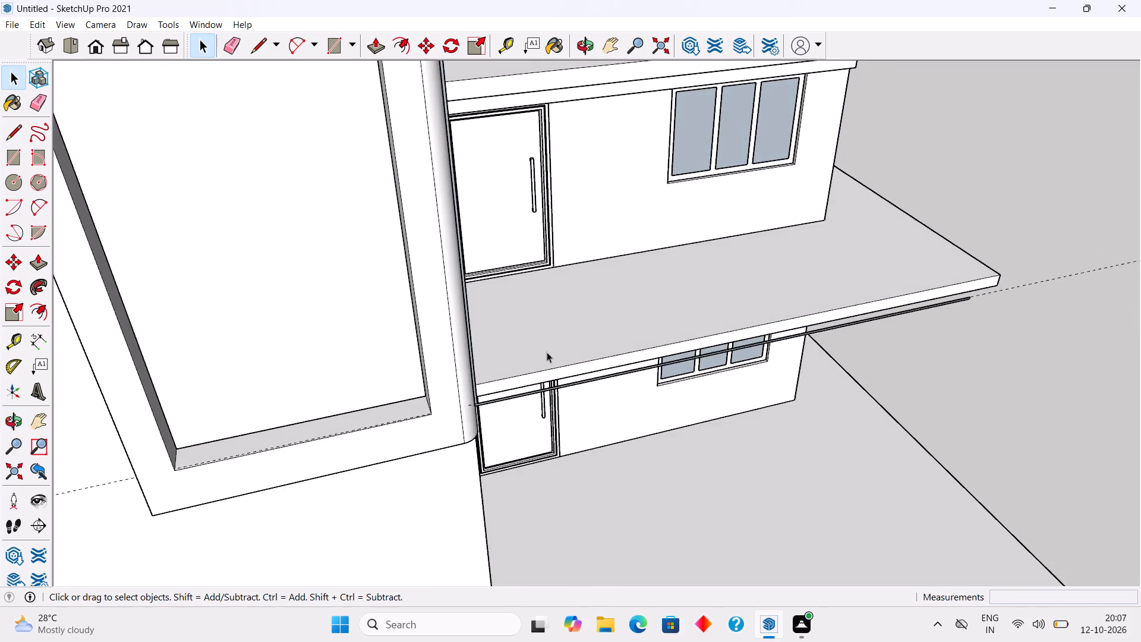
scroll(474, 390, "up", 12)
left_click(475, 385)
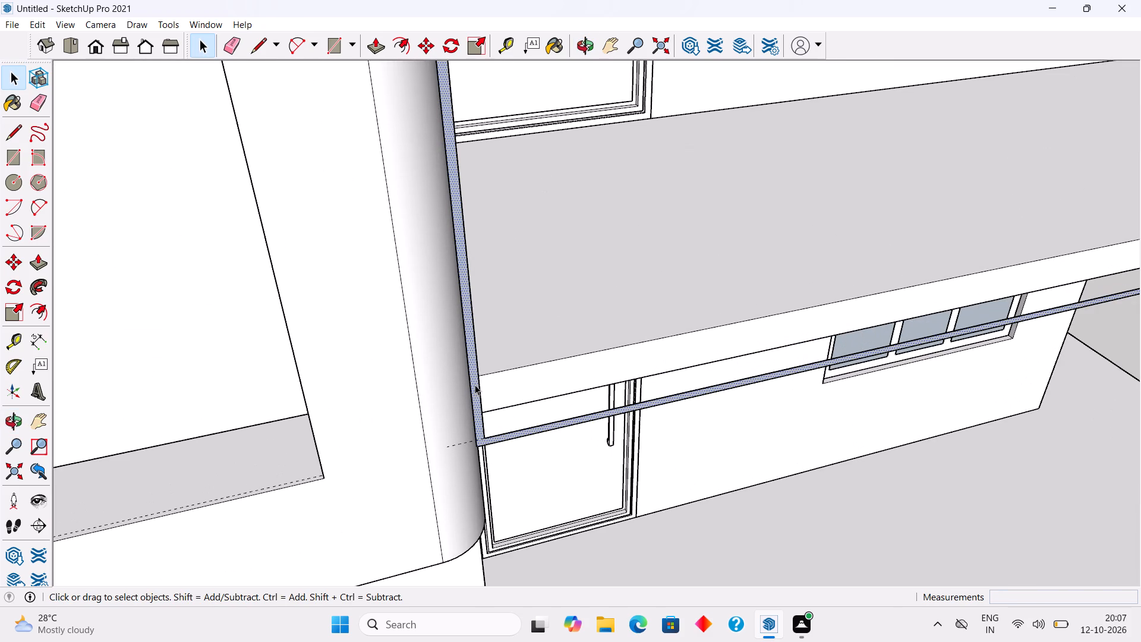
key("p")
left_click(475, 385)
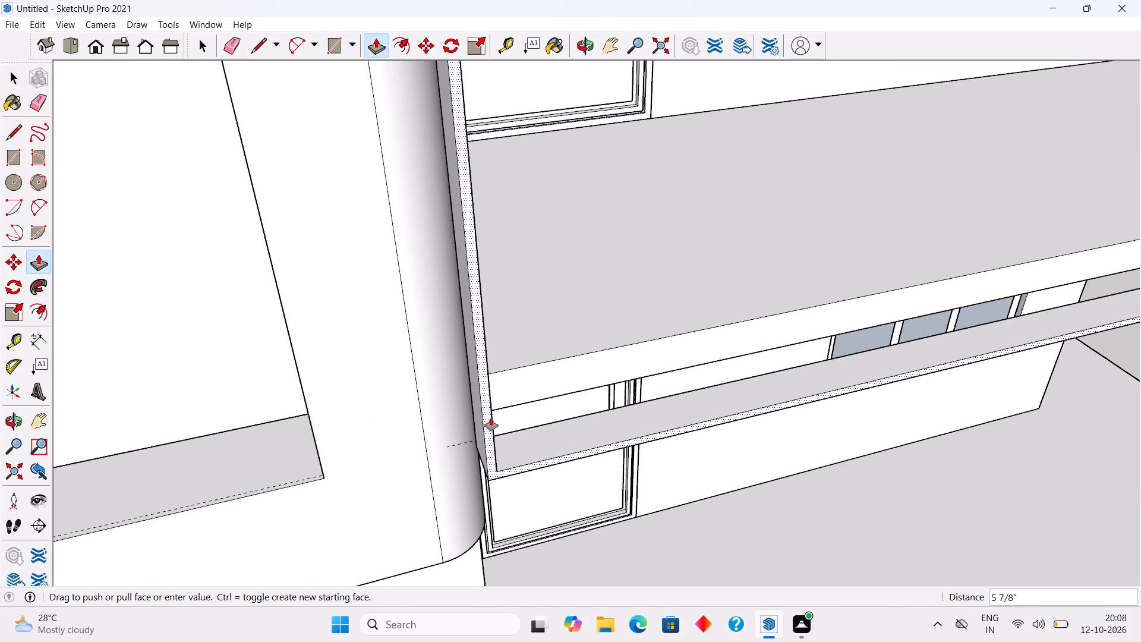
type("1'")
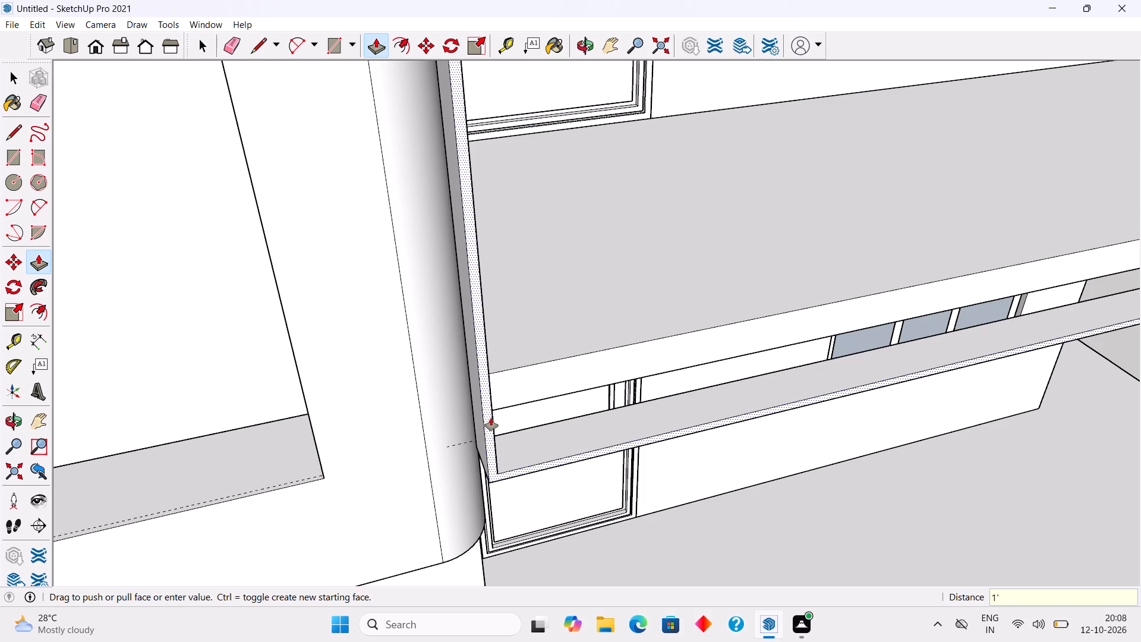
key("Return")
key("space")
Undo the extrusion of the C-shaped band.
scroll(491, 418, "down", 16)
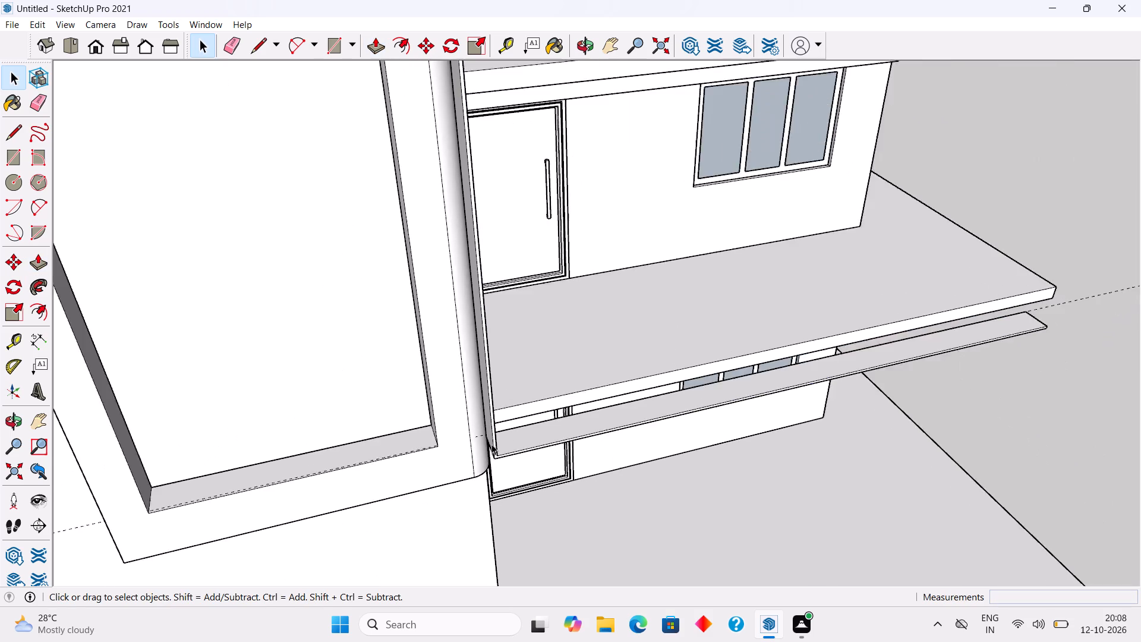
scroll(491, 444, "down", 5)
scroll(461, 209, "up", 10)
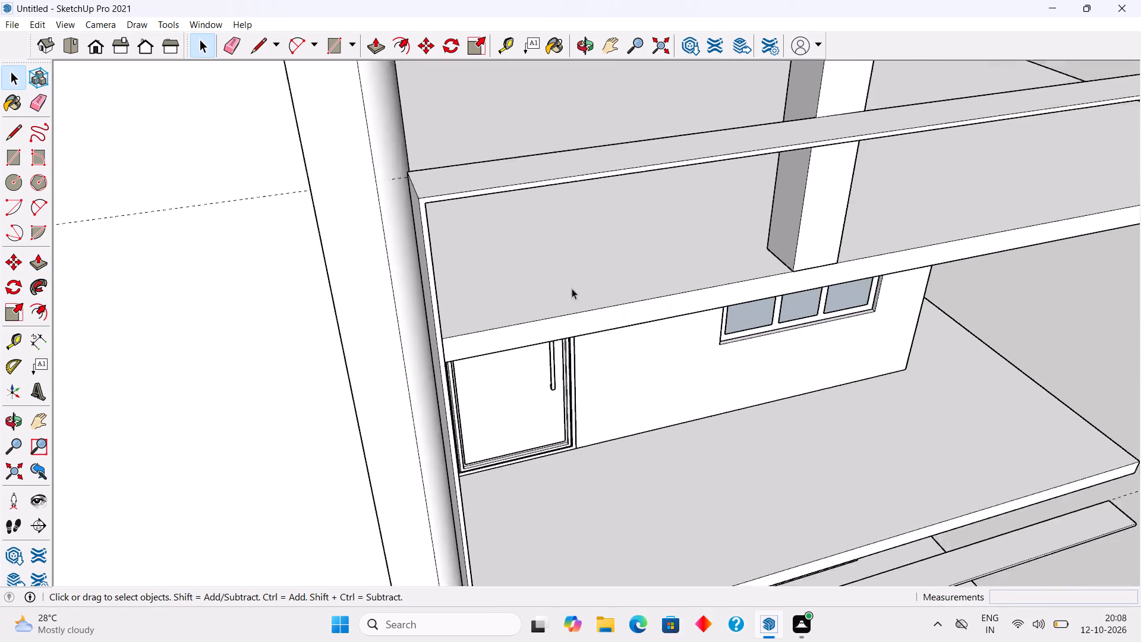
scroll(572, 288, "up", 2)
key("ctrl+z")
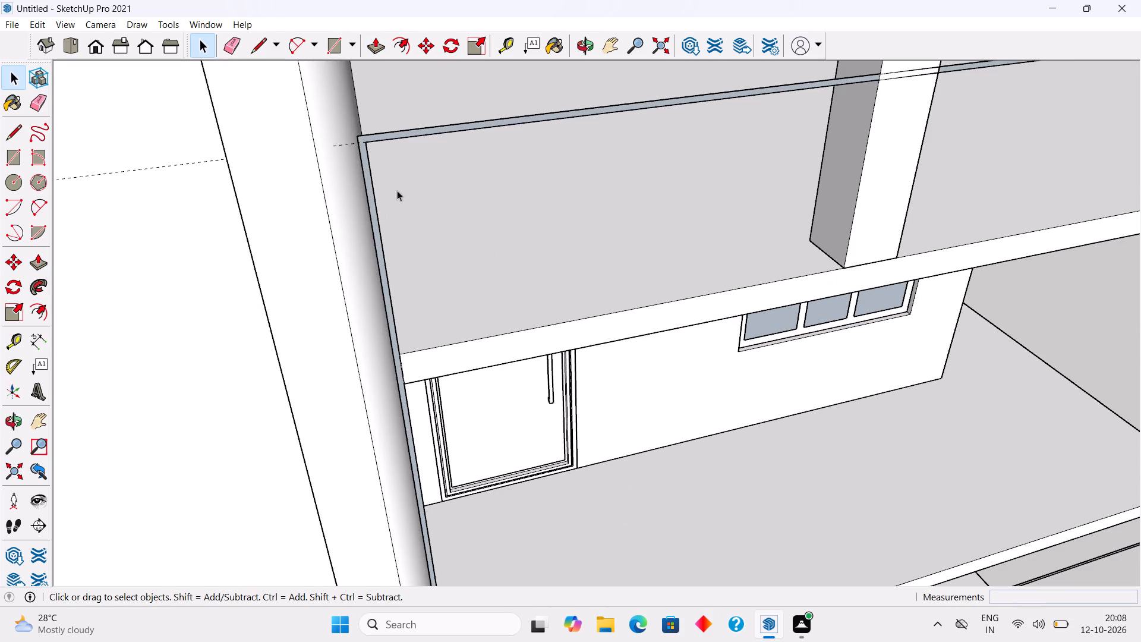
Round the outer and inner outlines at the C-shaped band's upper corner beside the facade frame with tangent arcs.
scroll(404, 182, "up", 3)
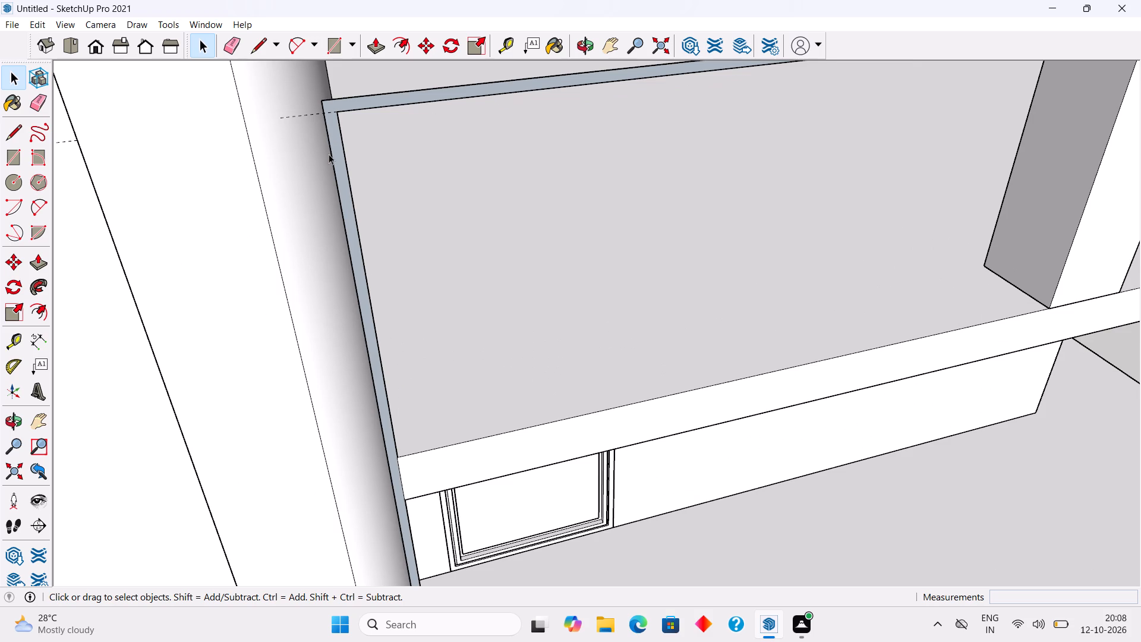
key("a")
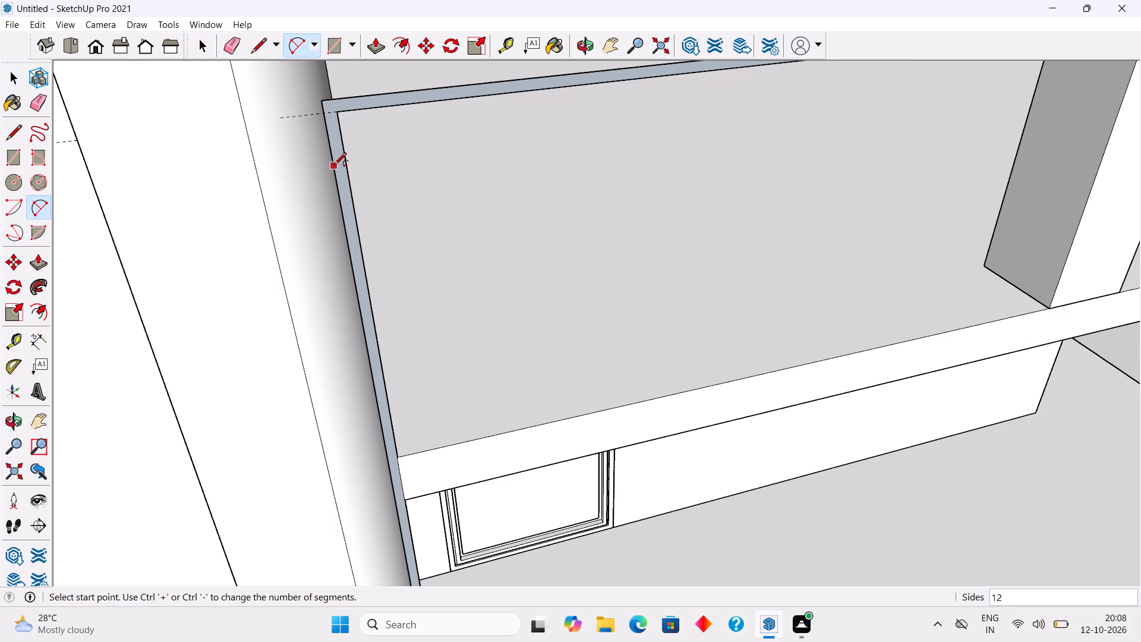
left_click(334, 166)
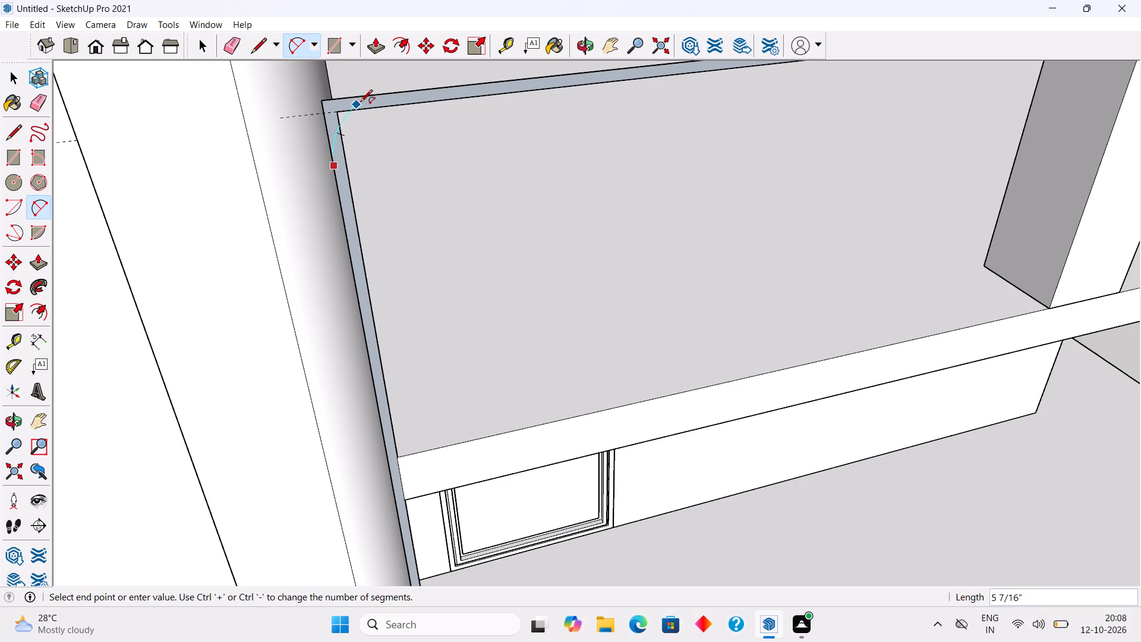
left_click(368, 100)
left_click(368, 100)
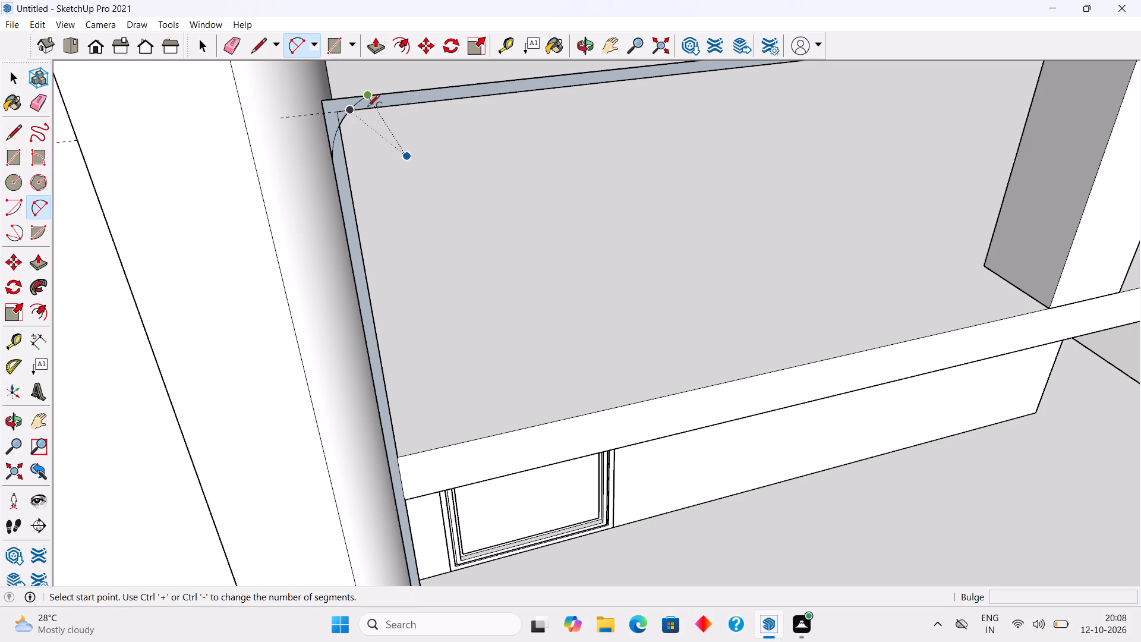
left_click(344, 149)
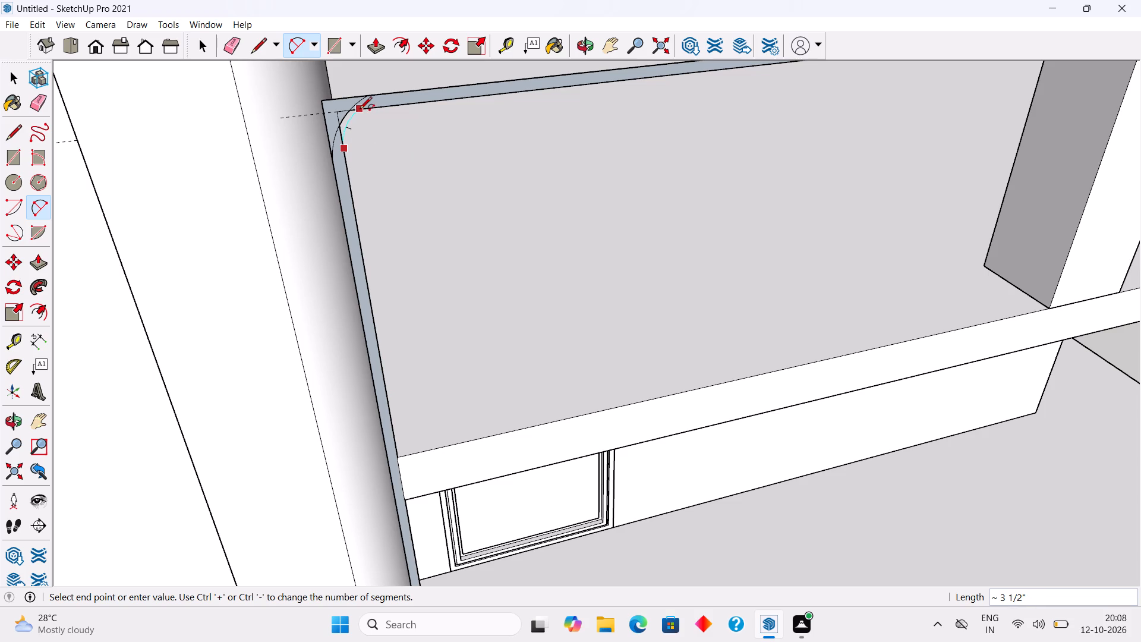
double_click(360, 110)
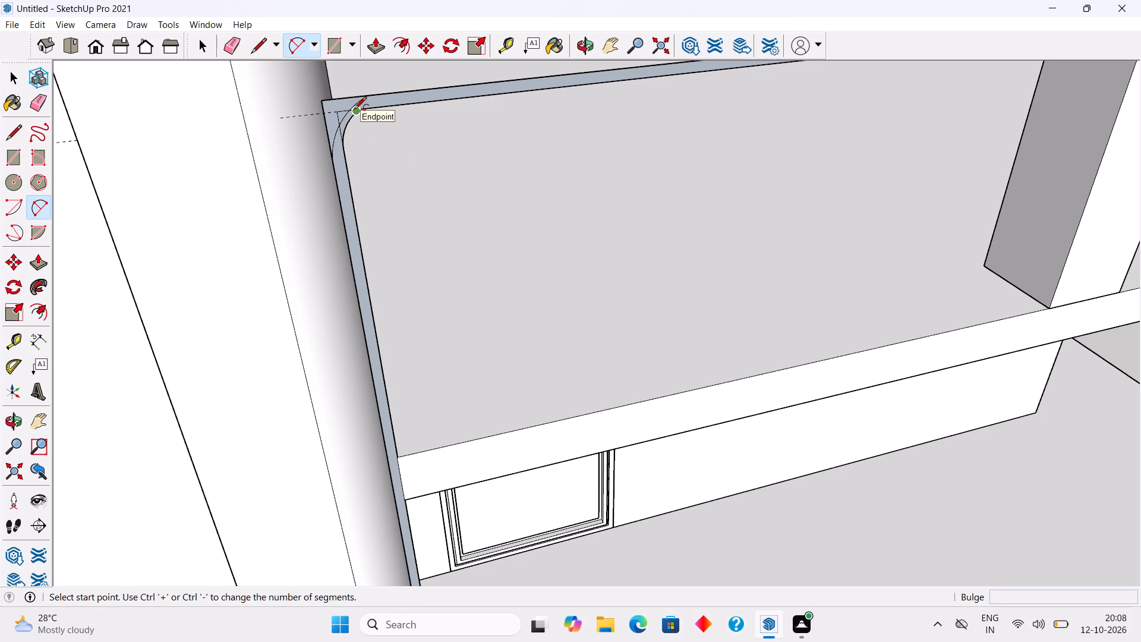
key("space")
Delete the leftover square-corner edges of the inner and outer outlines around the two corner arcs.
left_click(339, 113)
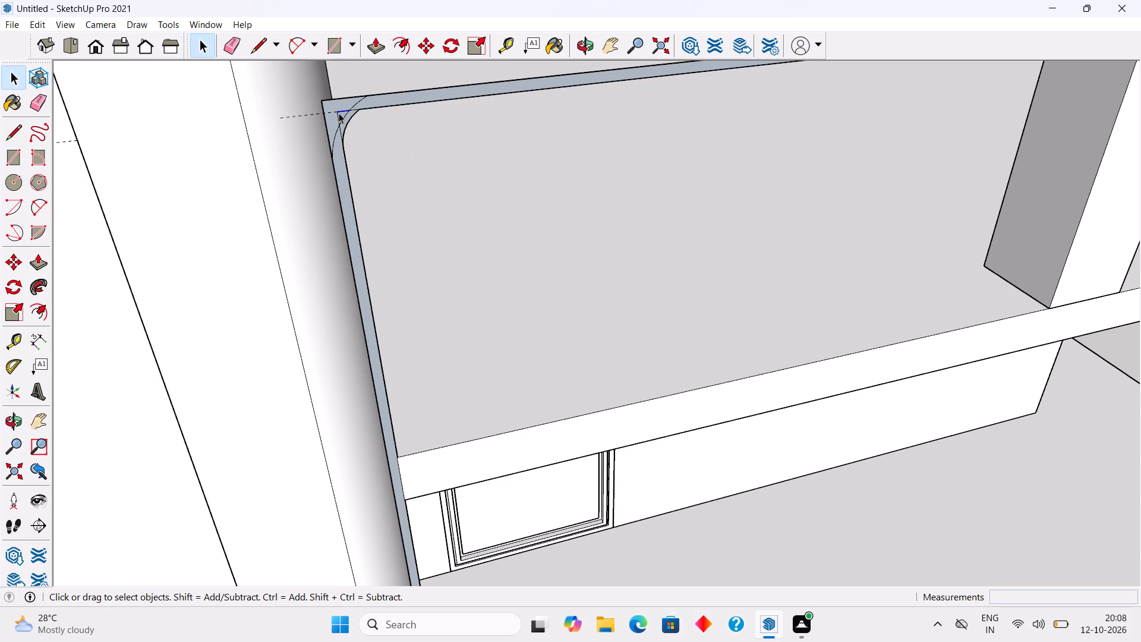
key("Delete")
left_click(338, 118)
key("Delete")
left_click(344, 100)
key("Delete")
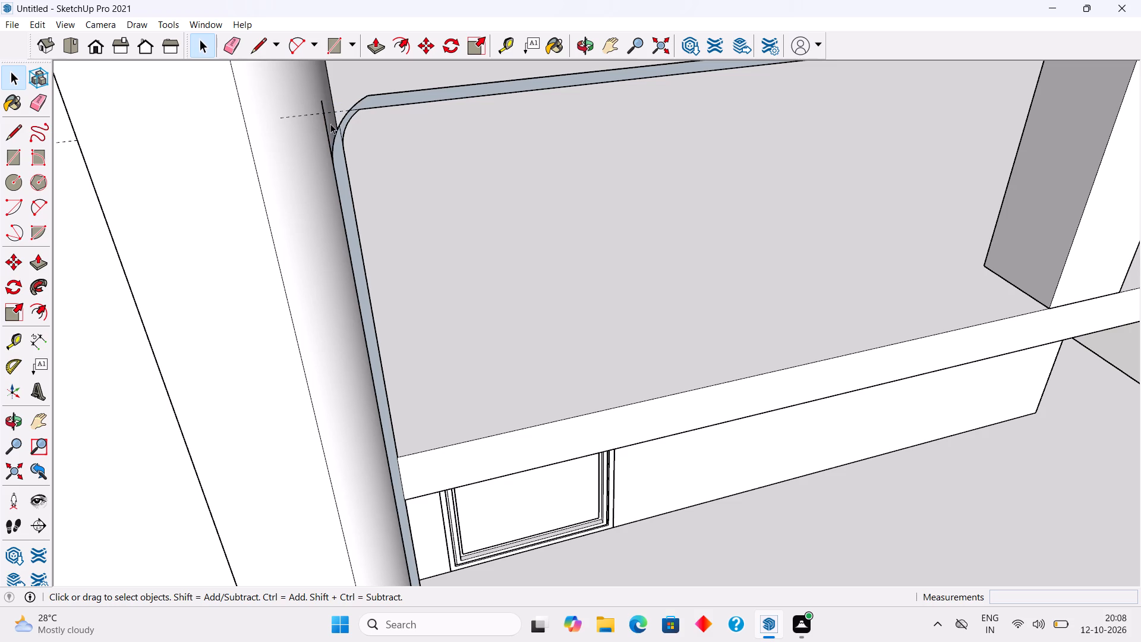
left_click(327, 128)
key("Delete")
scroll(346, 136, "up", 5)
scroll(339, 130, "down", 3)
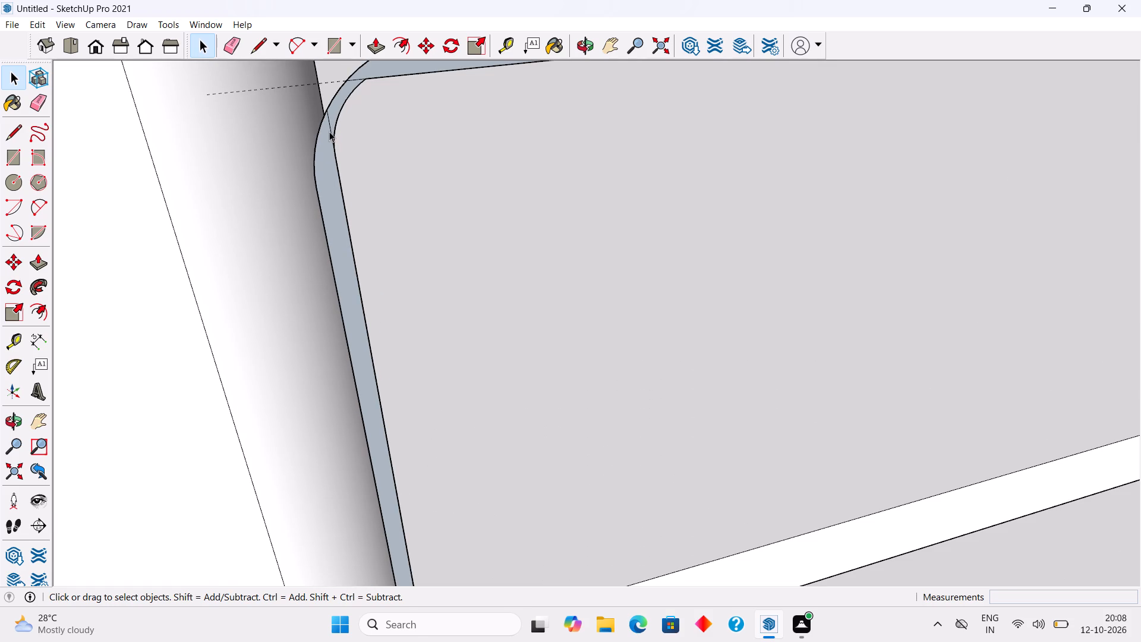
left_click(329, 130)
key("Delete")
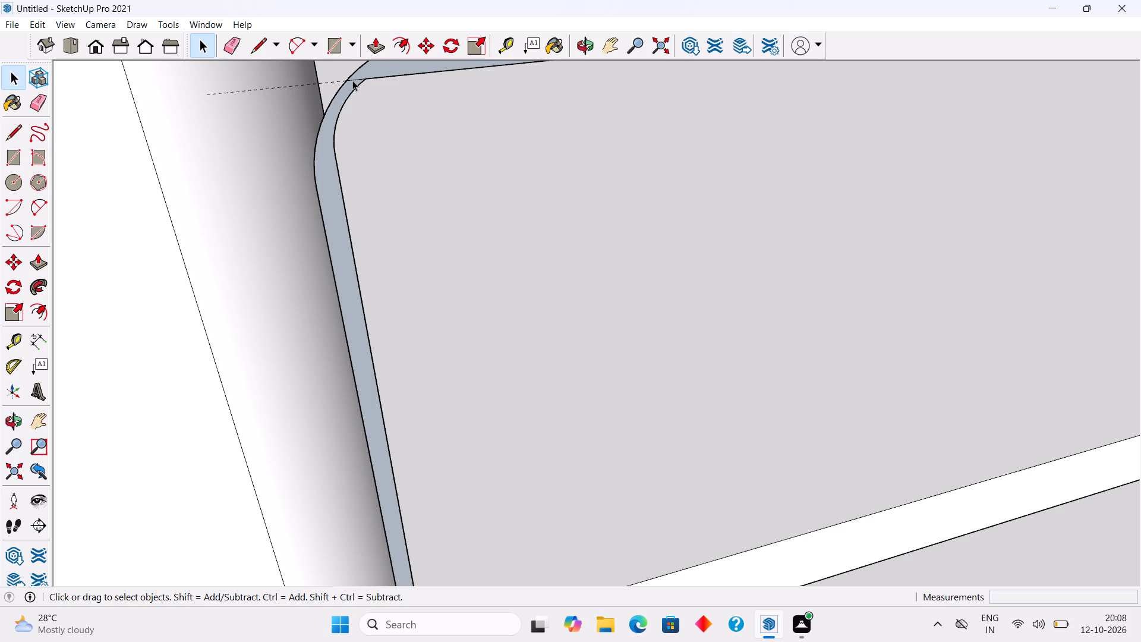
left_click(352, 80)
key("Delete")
Undo the corner rounding, the free-end edits and the 1" offset, back to the plain rectangular face.
scroll(352, 97, "down", 14)
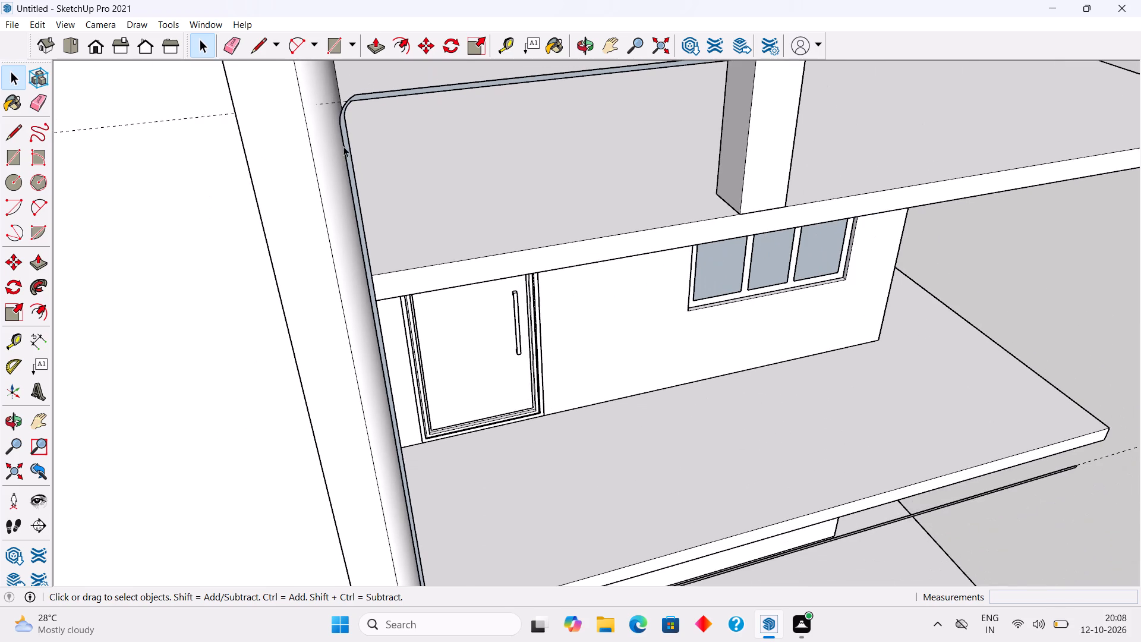
scroll(383, 238, "down", 2)
key("ctrl+z")
key("ctrl+z")
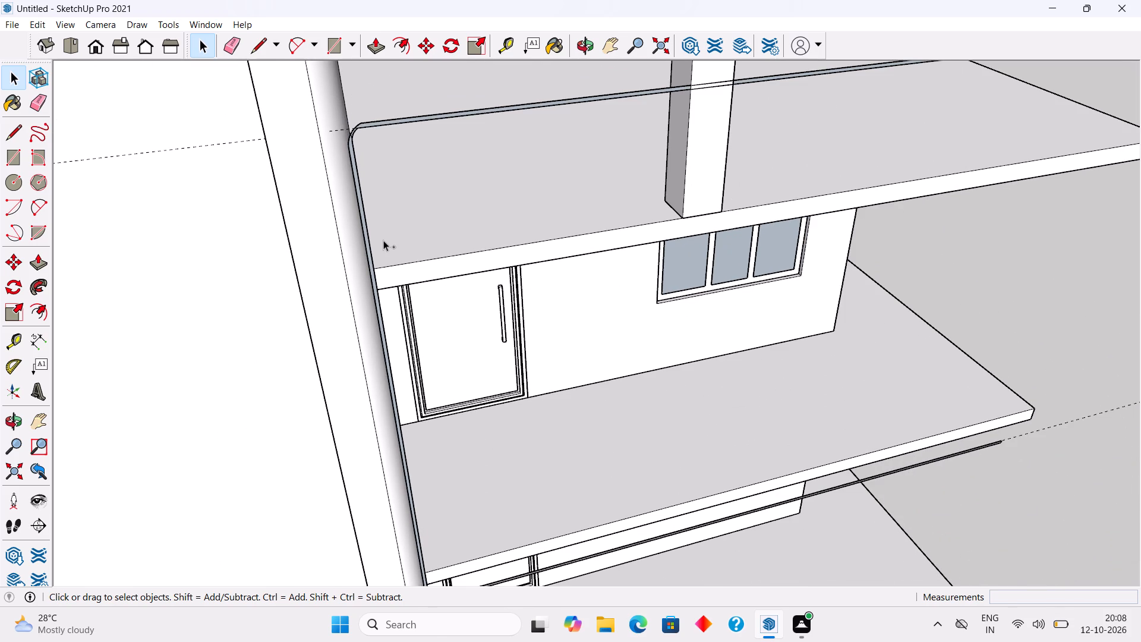
key("ctrl+z")
key("ctrl+z")
key("ctrl+z")
key("ctrl+z")
key("ctrl+z")
key("ctrl+z")
key("ctrl+z")
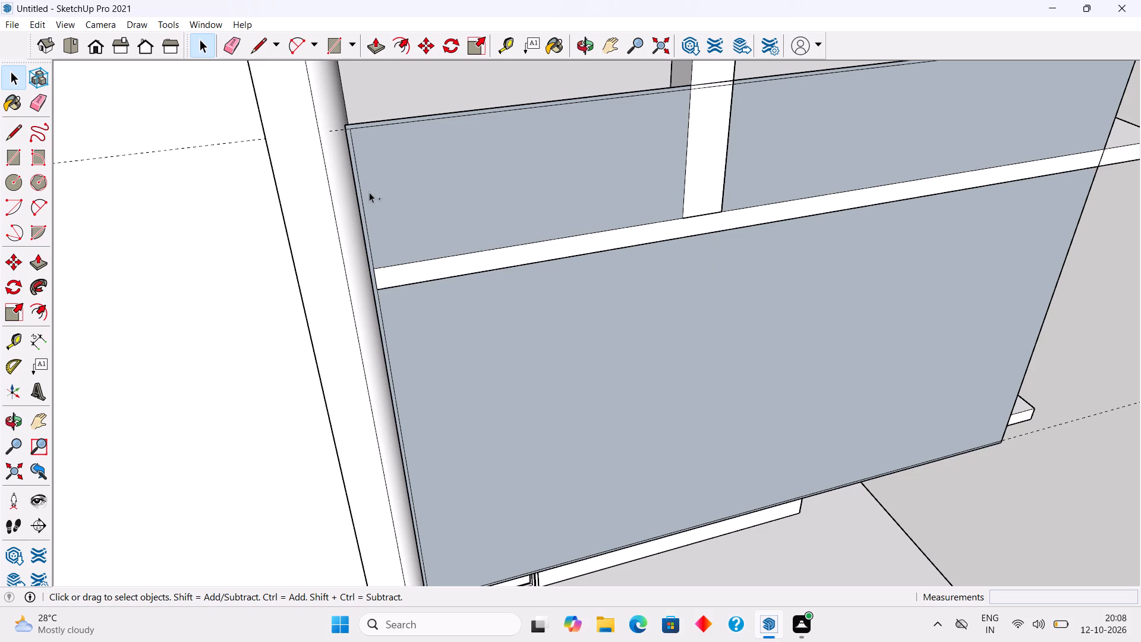
key("ctrl+z")
scroll(485, 243, "down", 3)
scroll(493, 264, "up", 2)
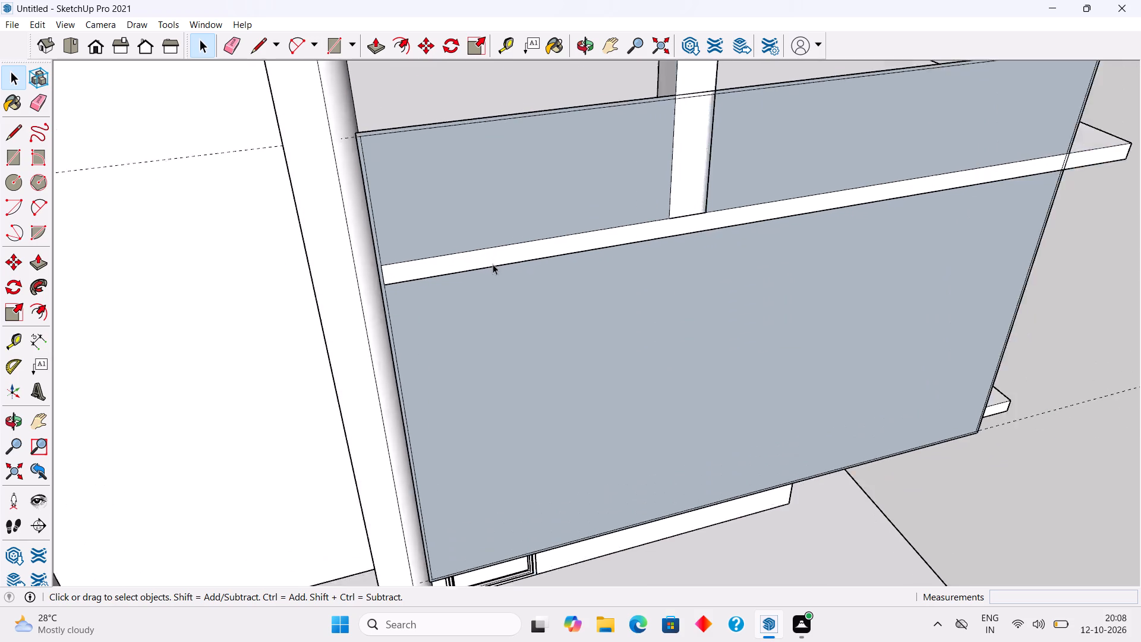
scroll(493, 264, "up", 2)
key("ctrl+z")
key("ctrl+z")
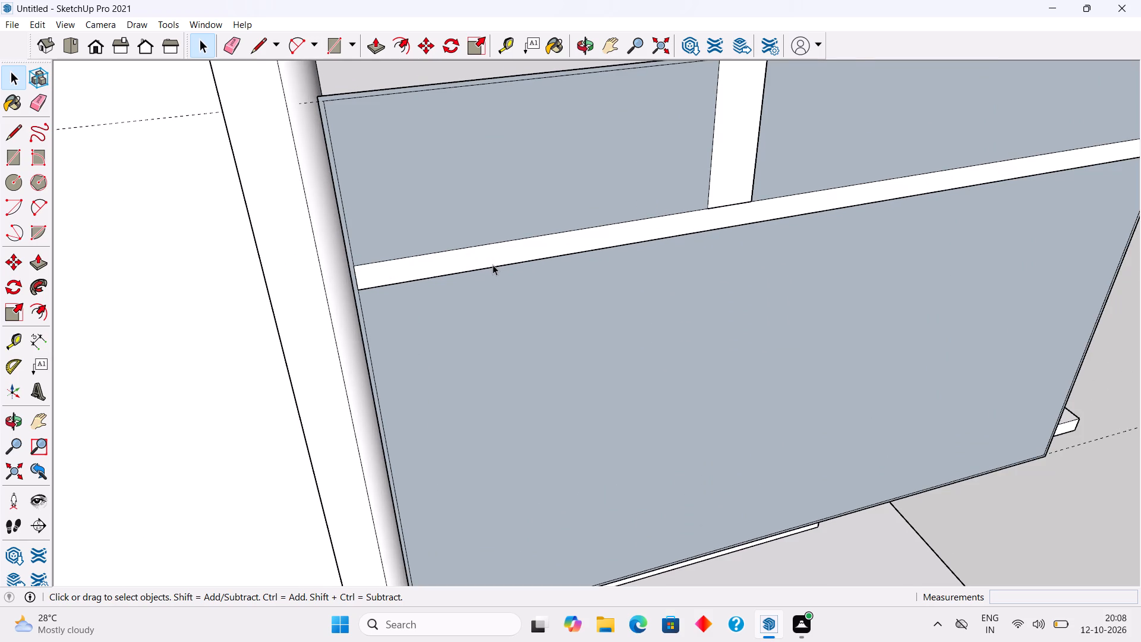
scroll(493, 265, "down", 7)
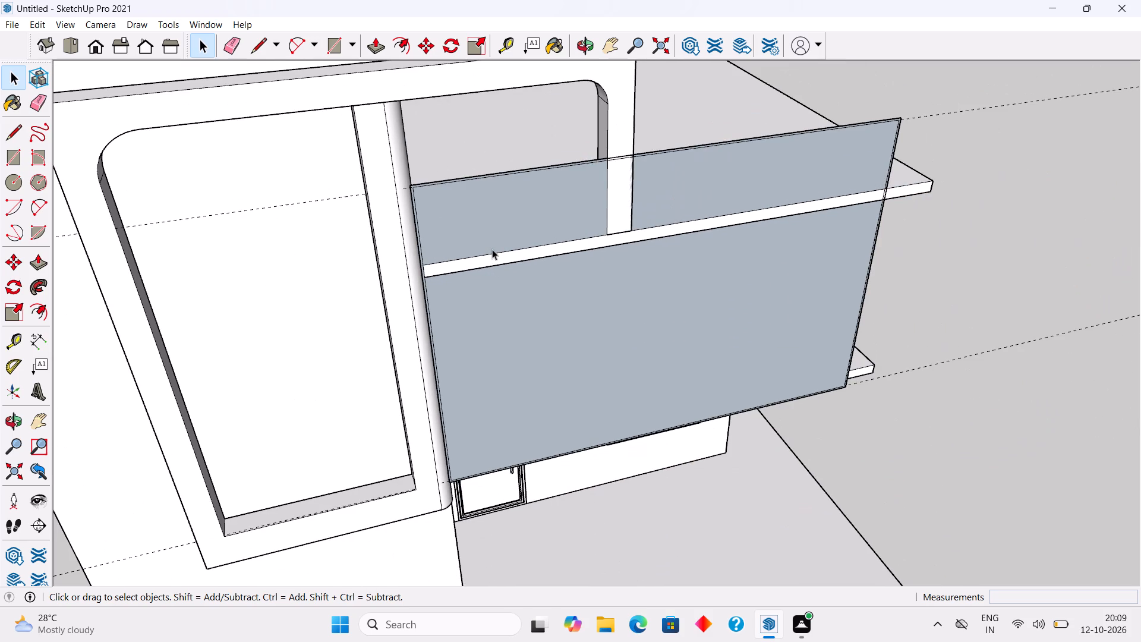
key("ctrl+z")
Round the rectangular face's upper corner beside the facade frame with a tangent arc, trimming off the square corner.
scroll(424, 232, "up", 13)
scroll(421, 225, "down", 5)
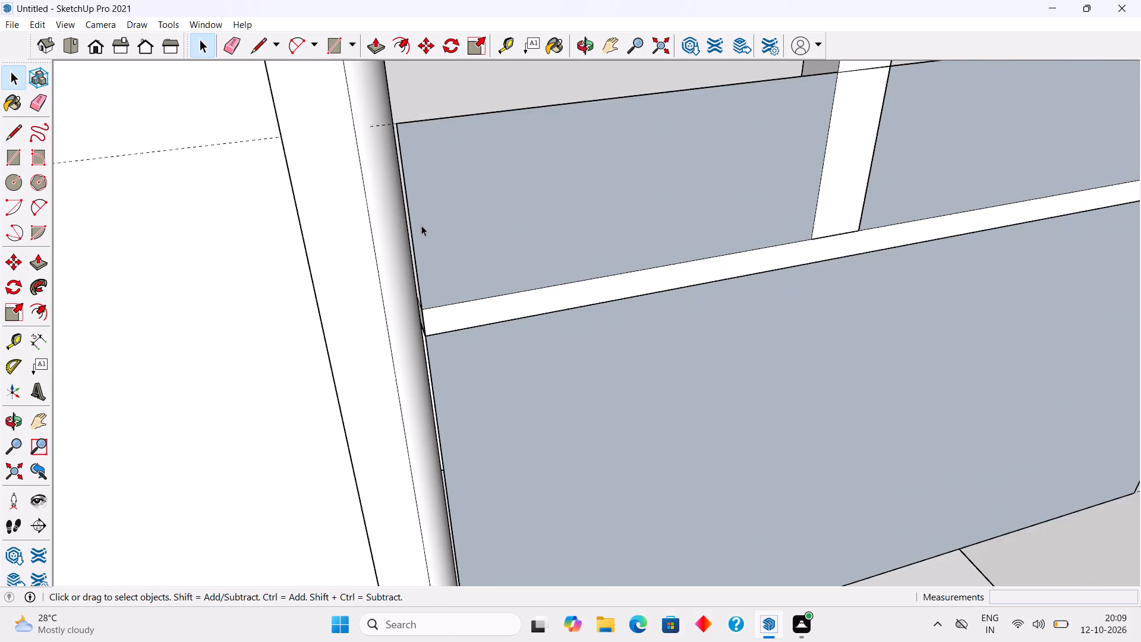
scroll(601, 212, "down", 5)
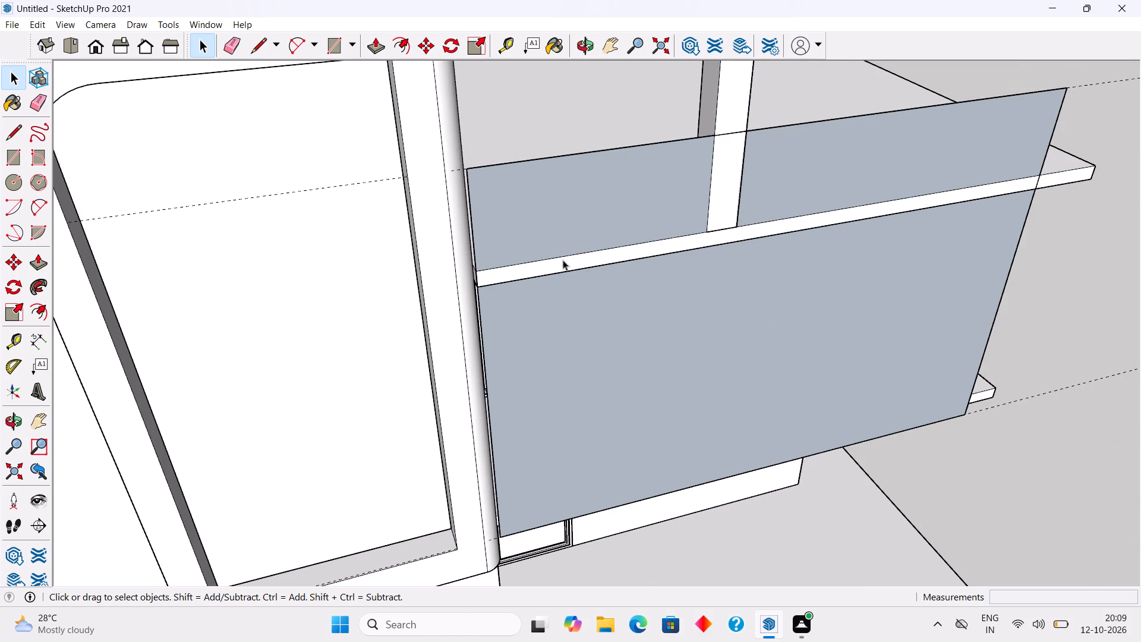
middle_click_drag(540, 251, 424, 242)
scroll(399, 208, "up", 4)
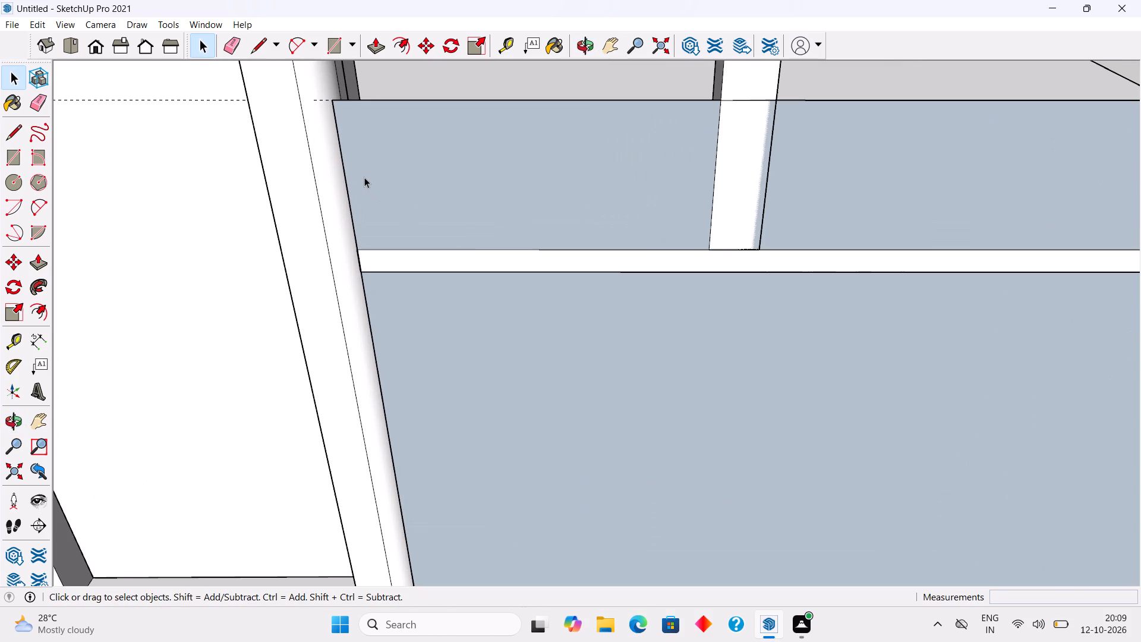
key("a")
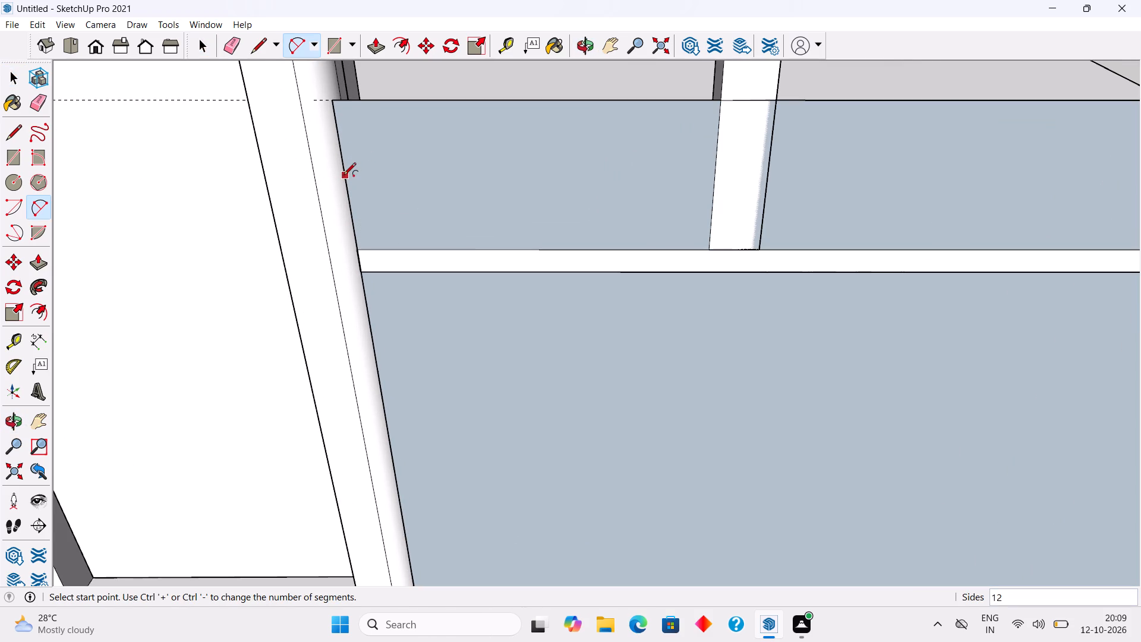
left_click(342, 162)
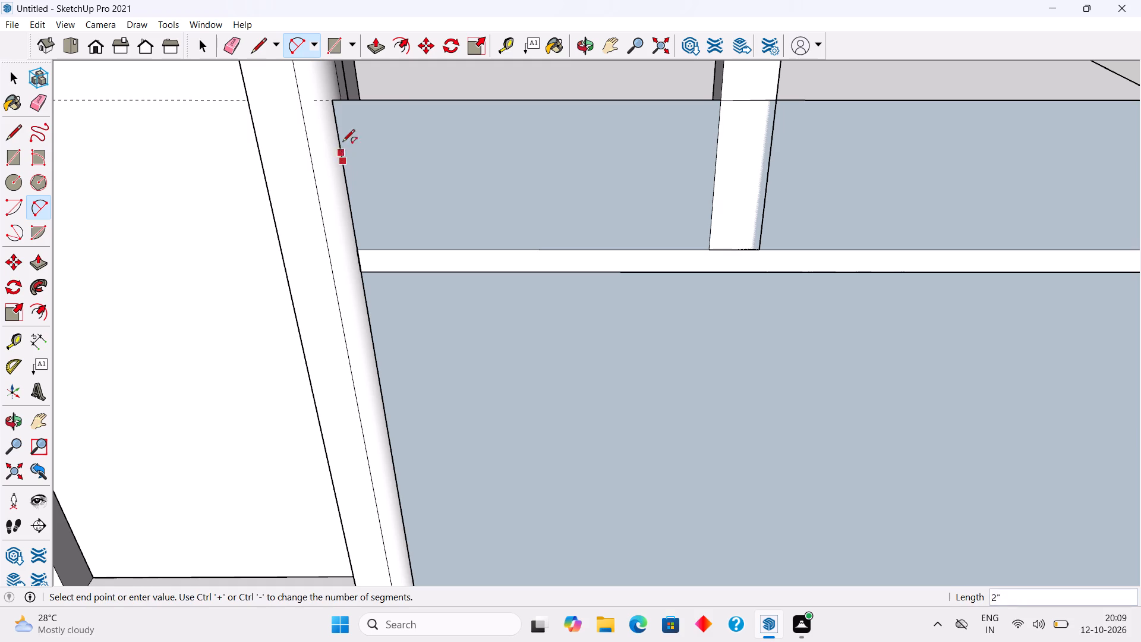
double_click(391, 102)
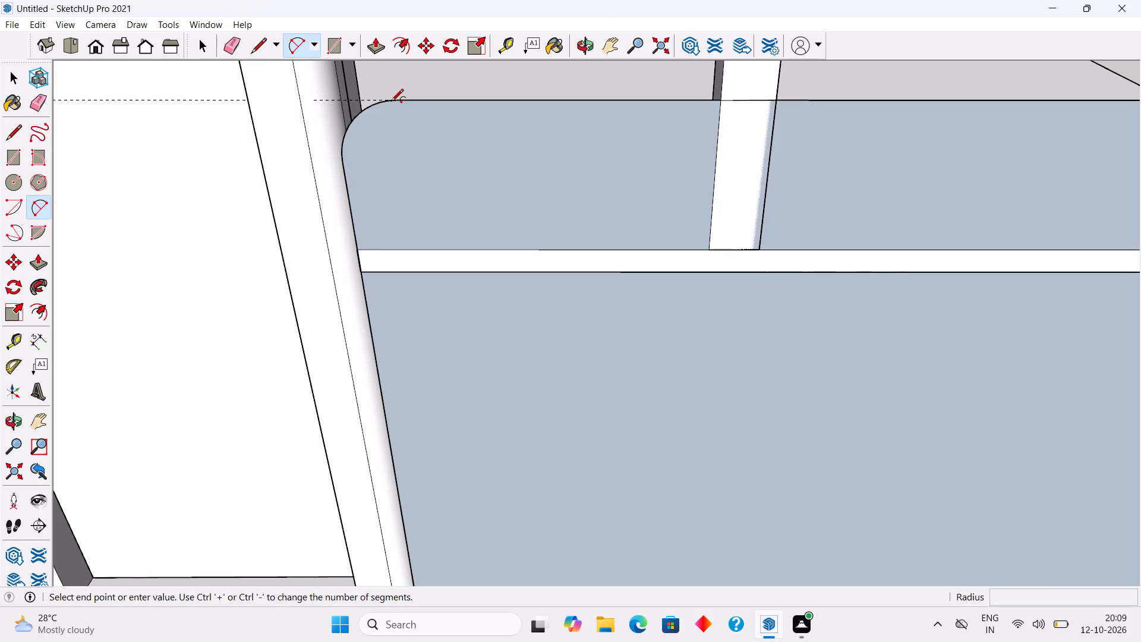
key("space")
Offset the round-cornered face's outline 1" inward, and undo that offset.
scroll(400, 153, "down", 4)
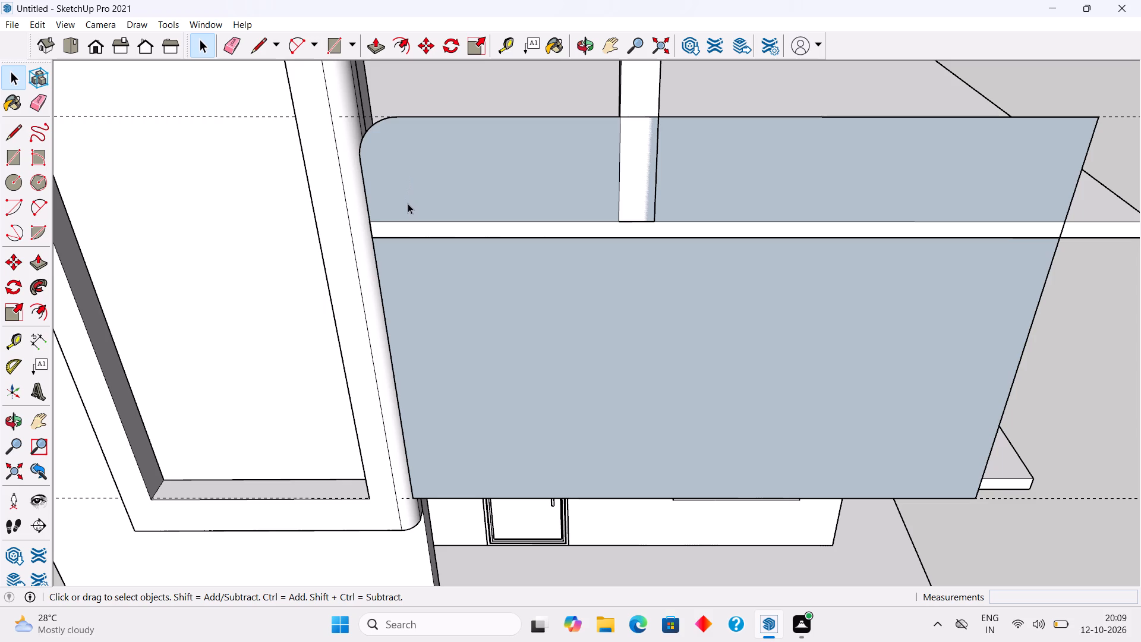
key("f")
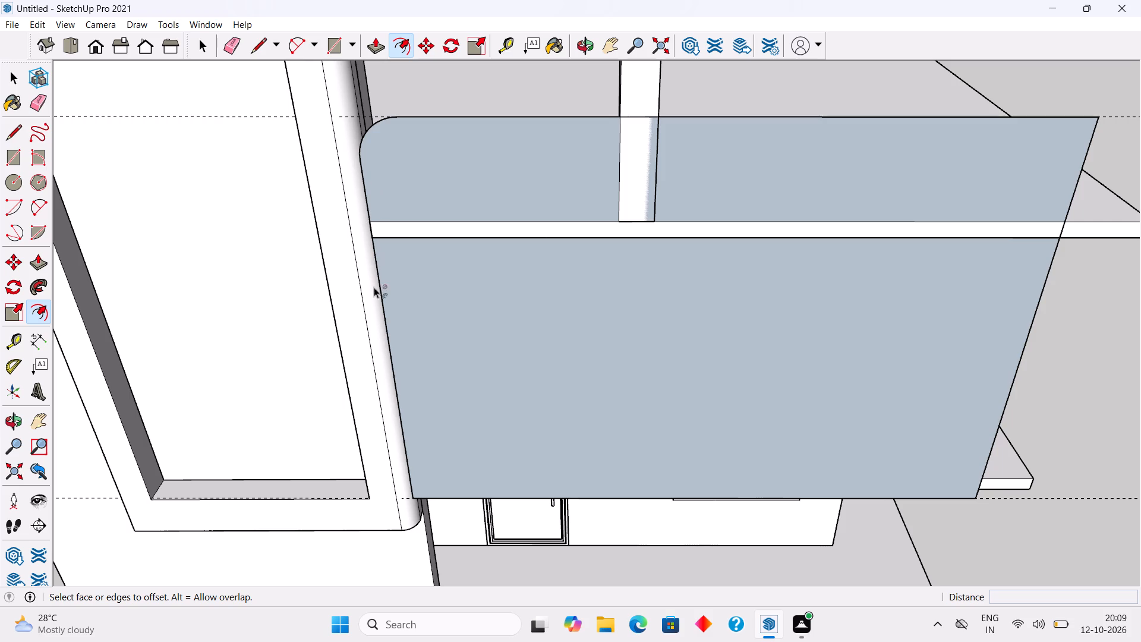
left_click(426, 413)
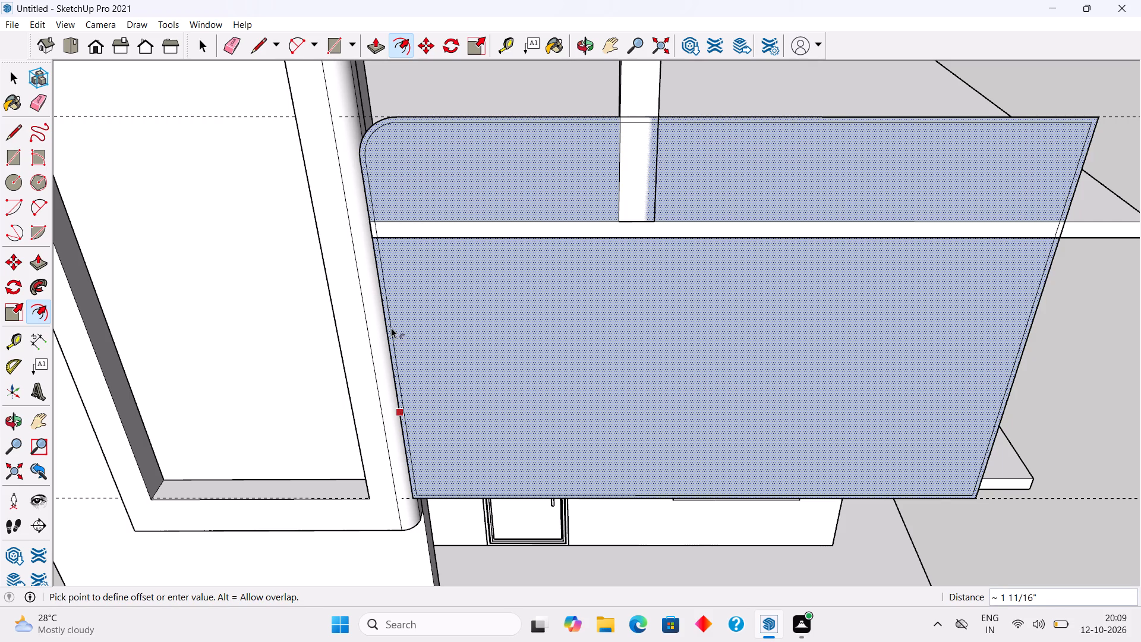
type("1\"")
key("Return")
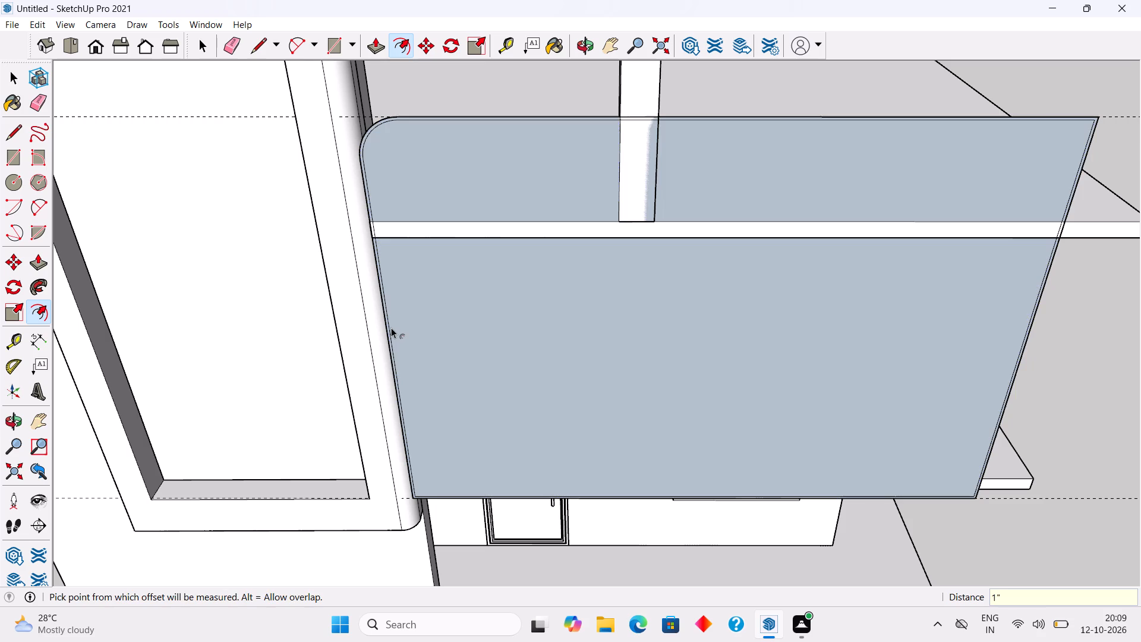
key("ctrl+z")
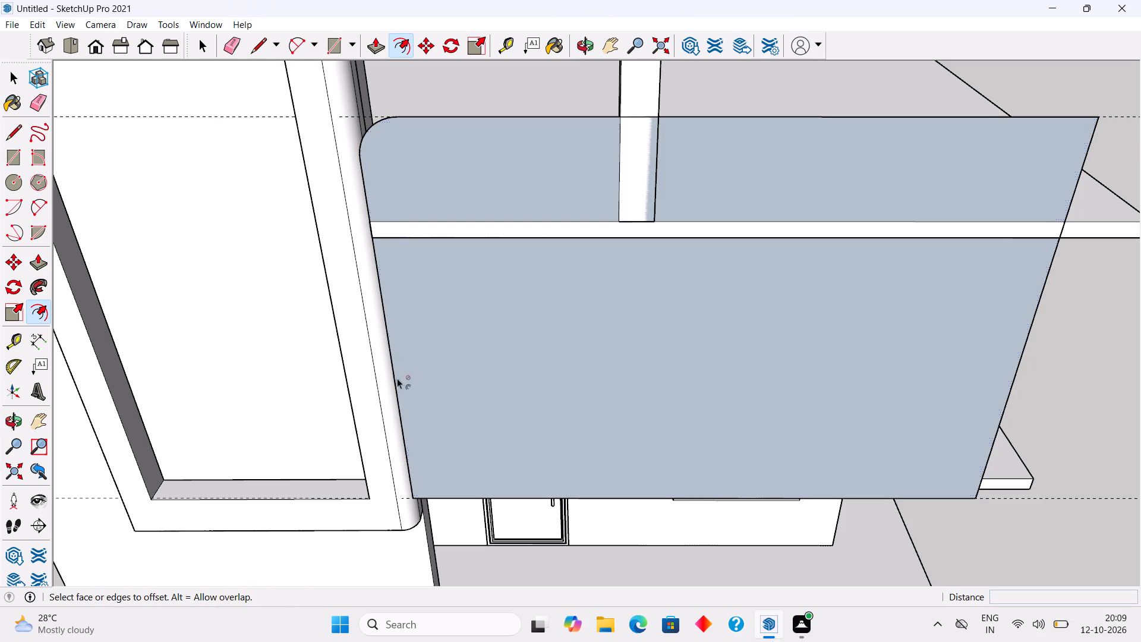
Offset the round-cornered face's outline 2" inward.
left_click(405, 423)
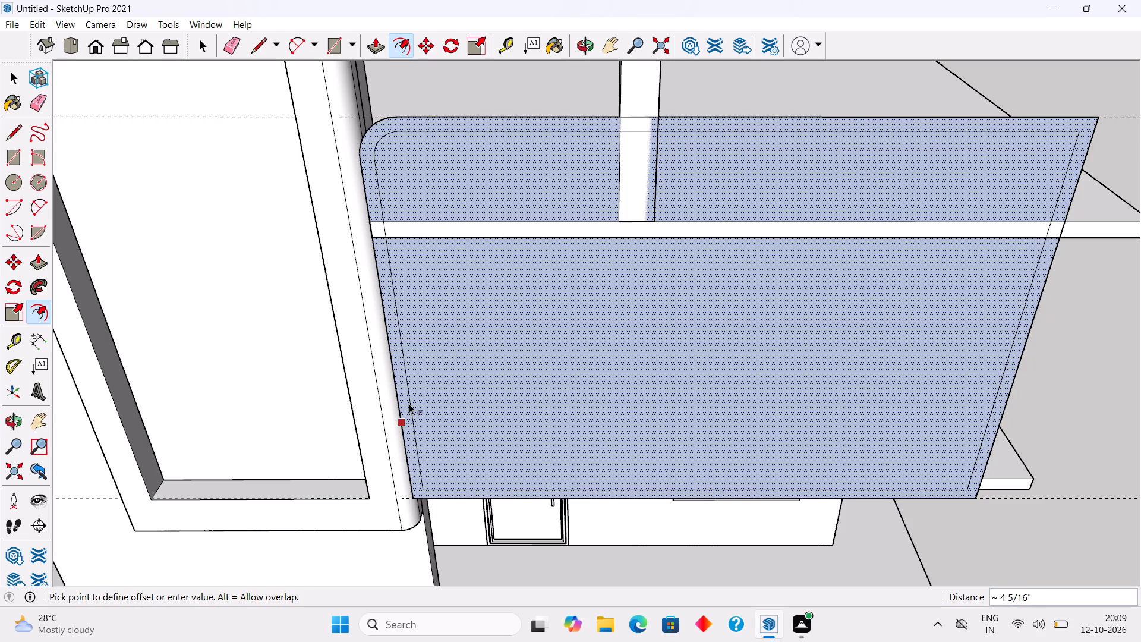
key("1")
key("BackSpace")
type("2\"")
key("Return")
key("space")
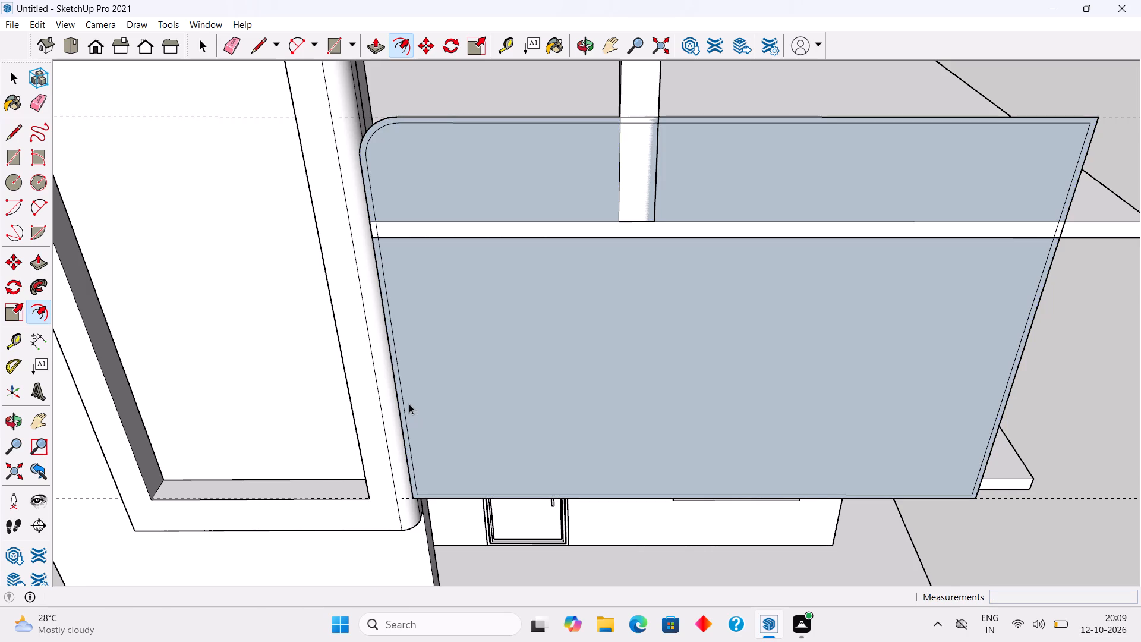
Draw a 2" horizontal line from the inner outline's lower corner at the free end to the outer outline's edge.
scroll(1081, 458, "up", 4)
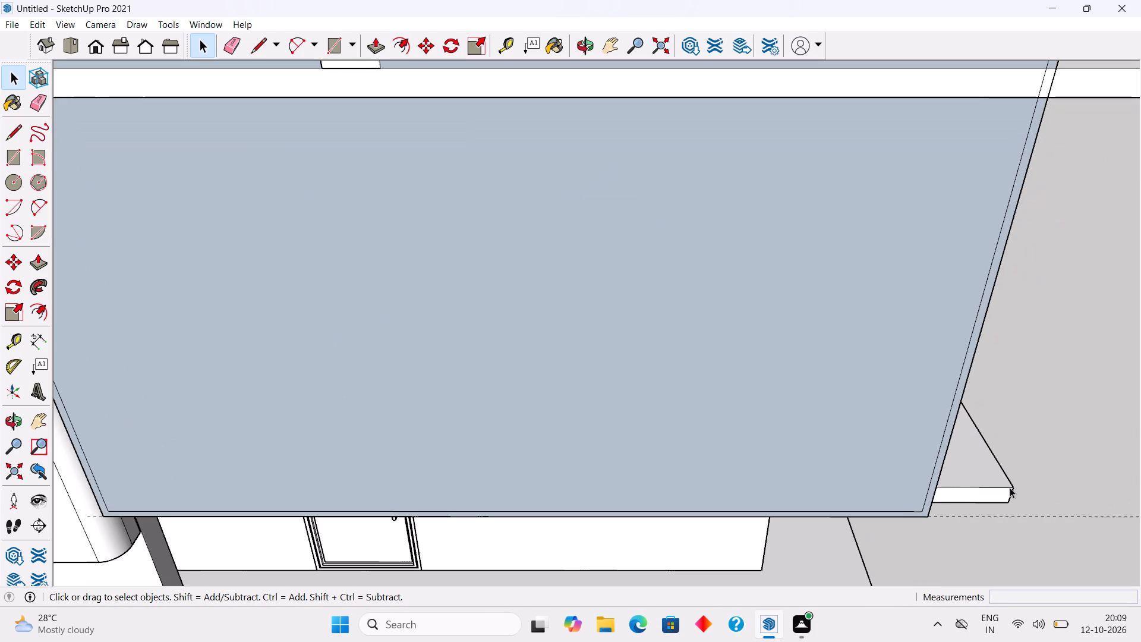
key("l")
scroll(964, 537, "up", 5)
scroll(893, 474, "up", 10)
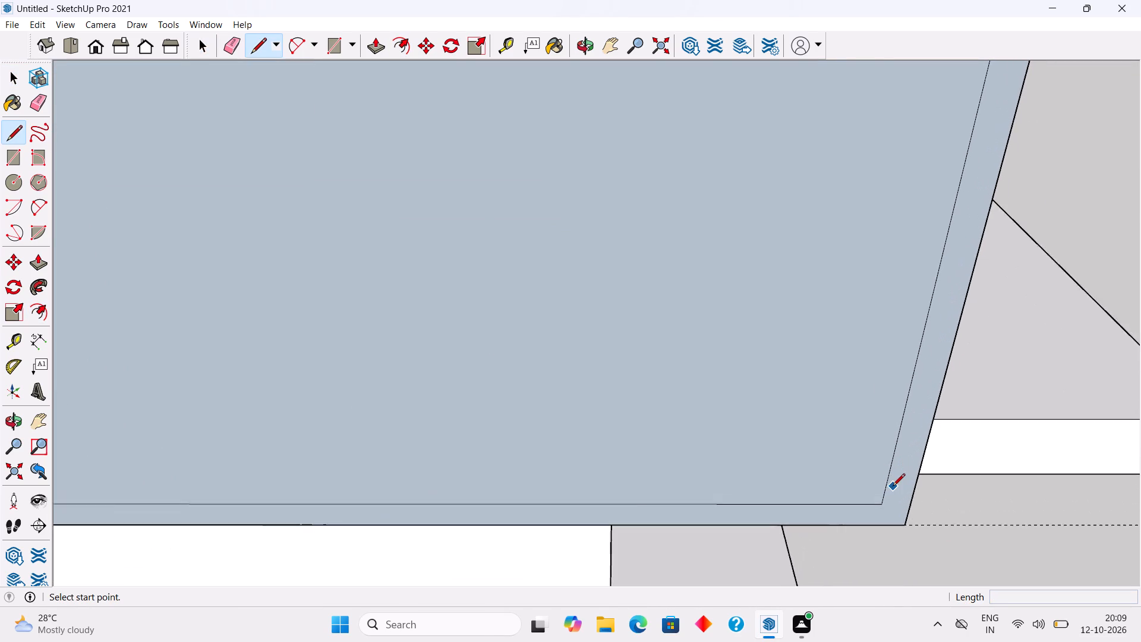
left_click(878, 511)
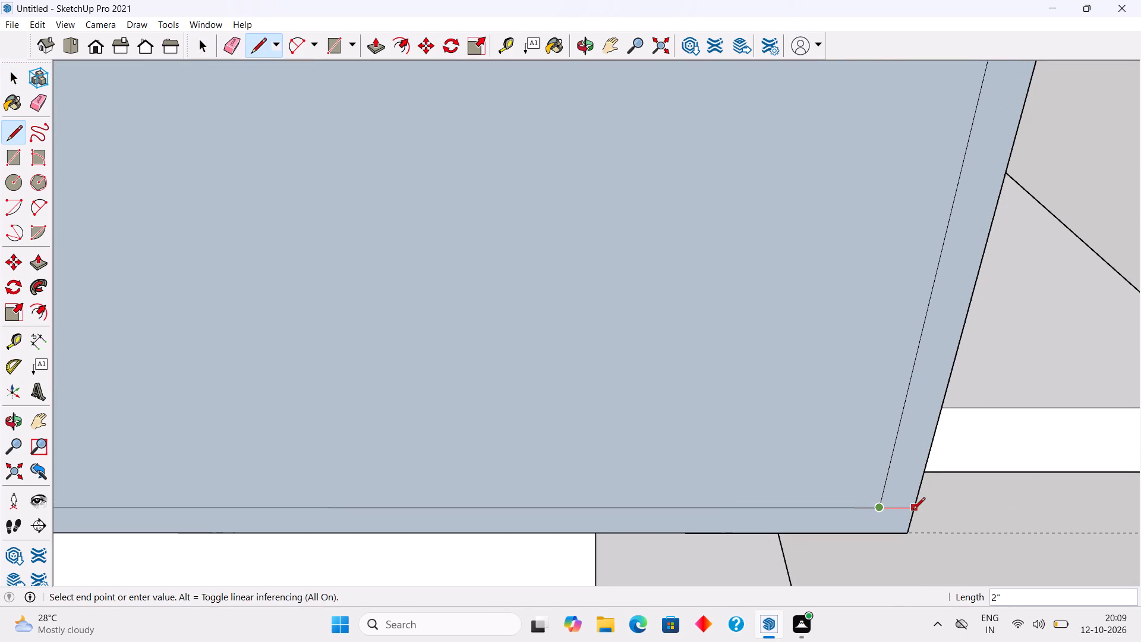
left_click(913, 511)
scroll(913, 511, "down", 20)
scroll(913, 511, "down", 6)
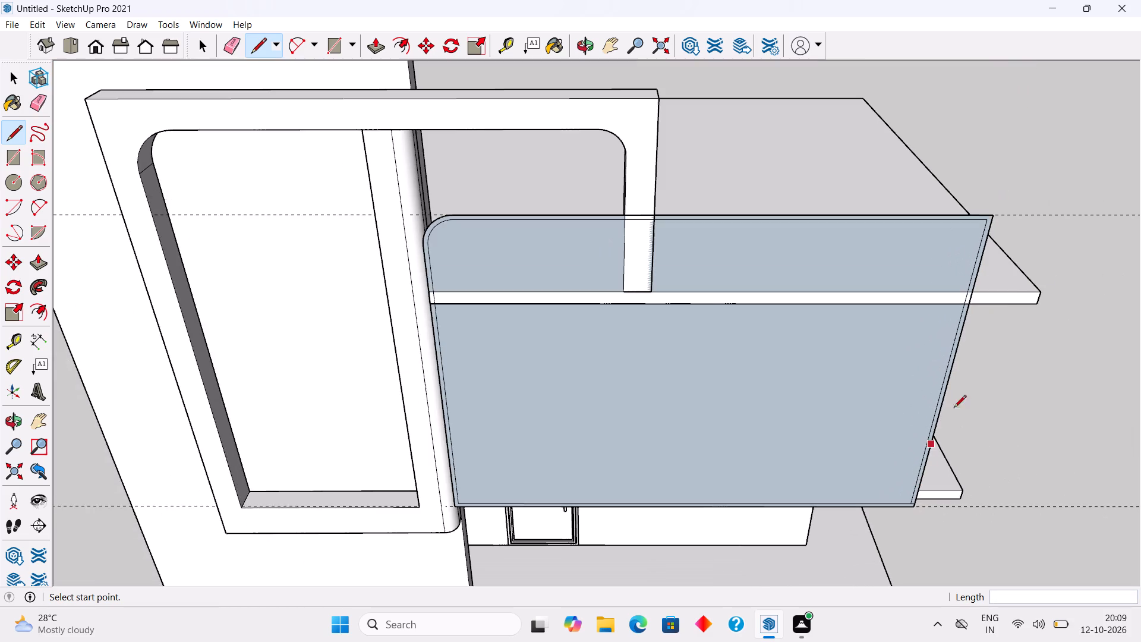
Draw a line from the inner outline's upper corner at the free end to the outer outline's sloping edge.
scroll(1014, 207, "up", 5)
scroll(969, 235, "up", 4)
left_click(969, 222)
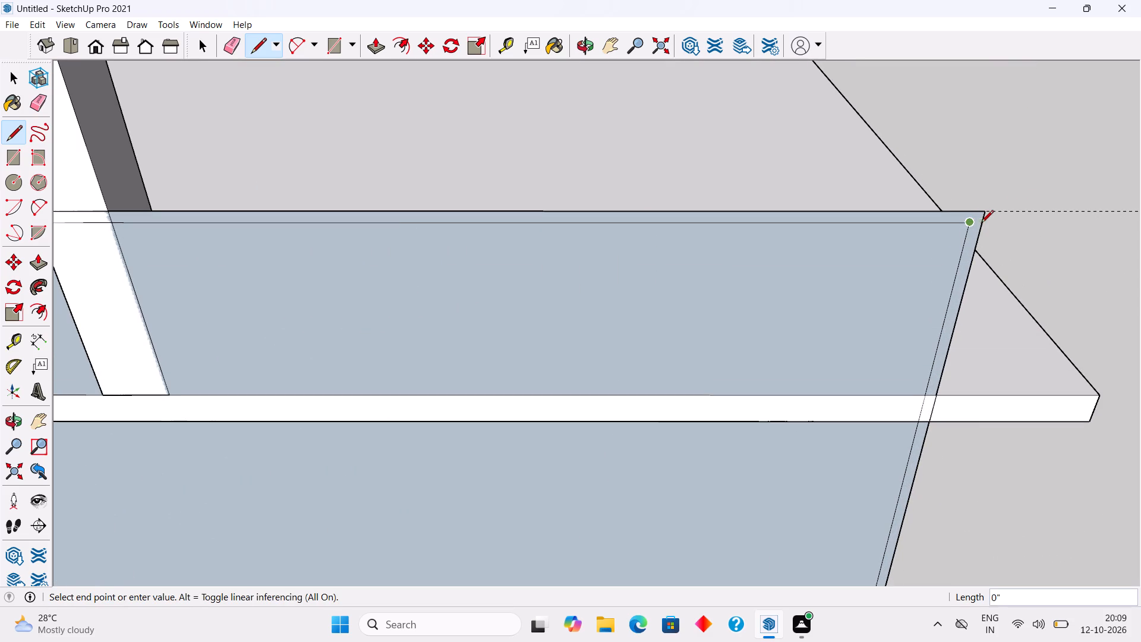
left_click(982, 224)
Delete the inner face, the vertical strip at the free end and its leftover outer edge, leaving the C-shaped strip.
key("space")
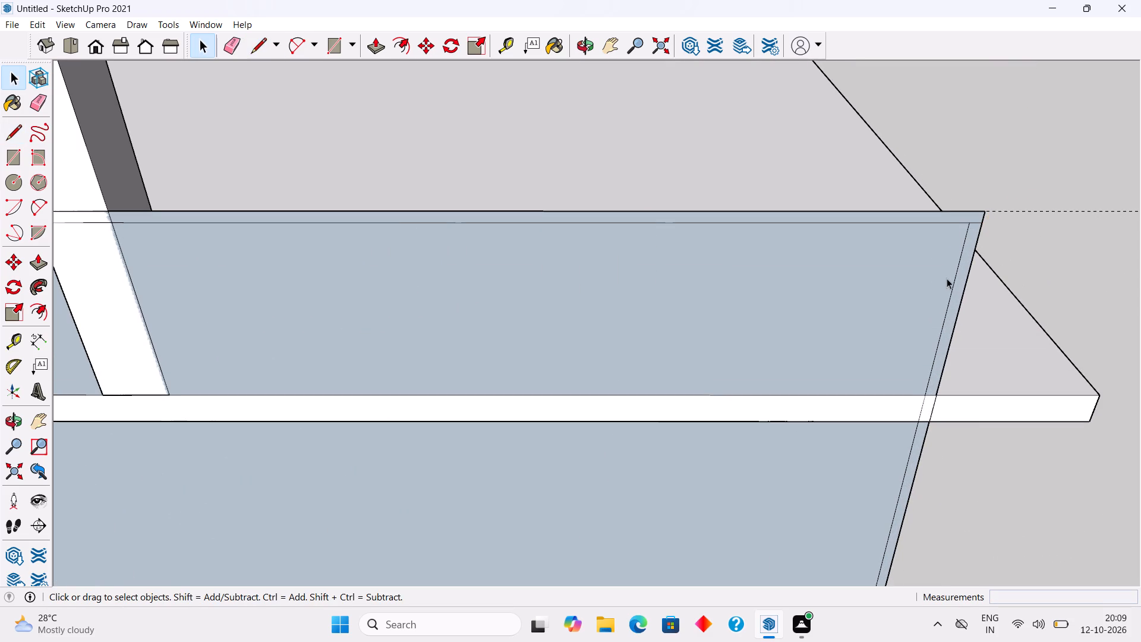
left_click(947, 278)
key("Delete")
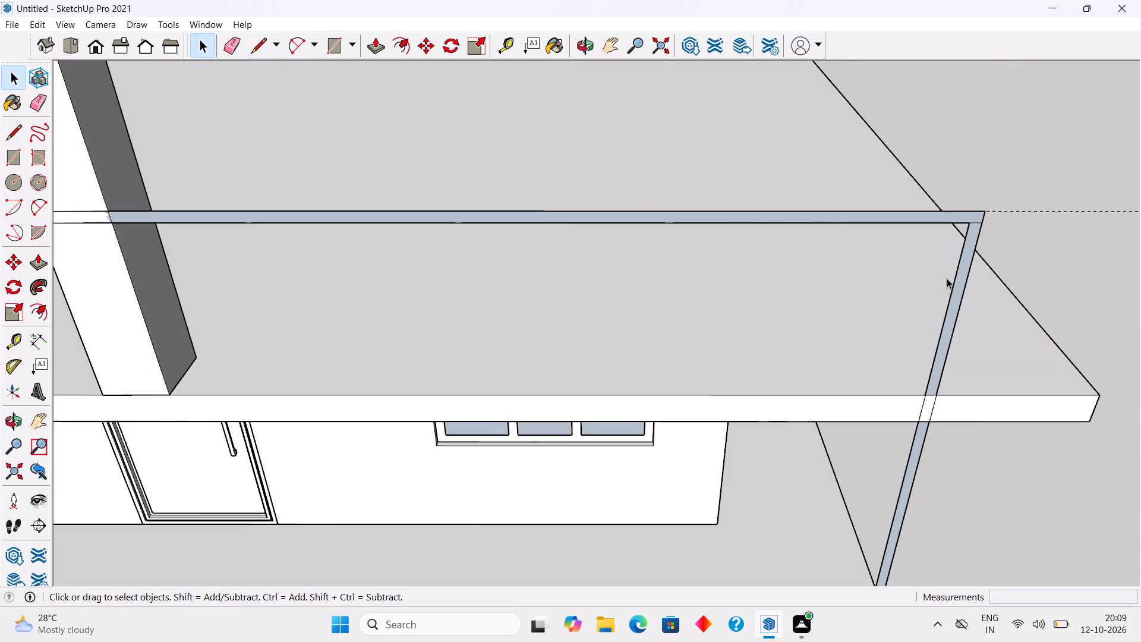
left_click(945, 314)
key("Delete")
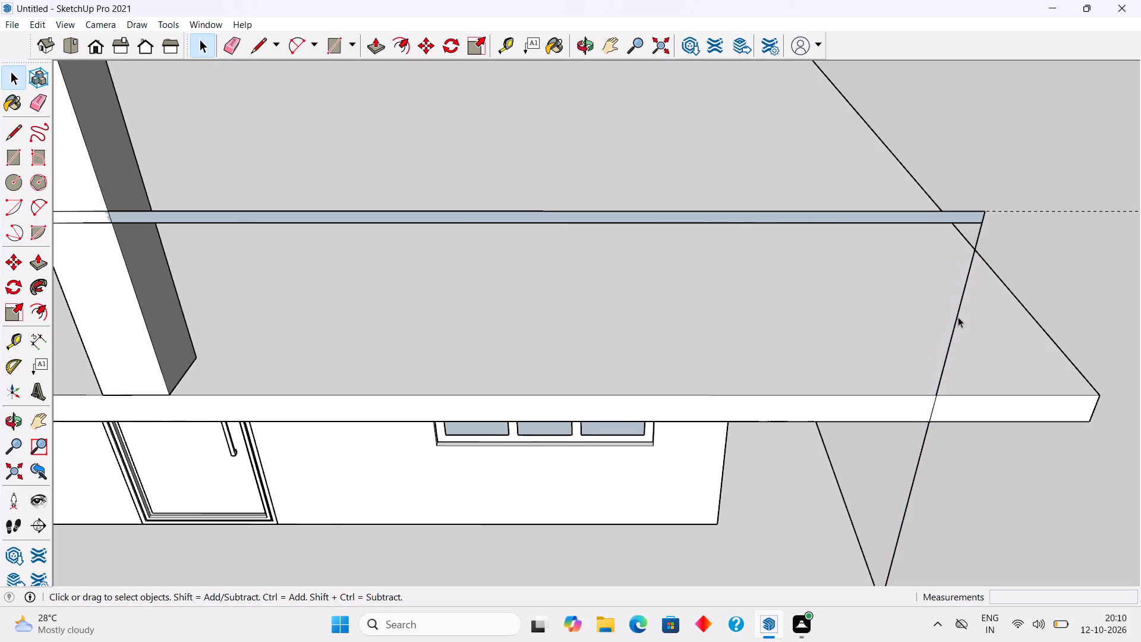
left_click(958, 317)
key("Delete")
Push/Pull the thin C-shaped face out to a depth of 1'.
scroll(968, 280, "down", 11)
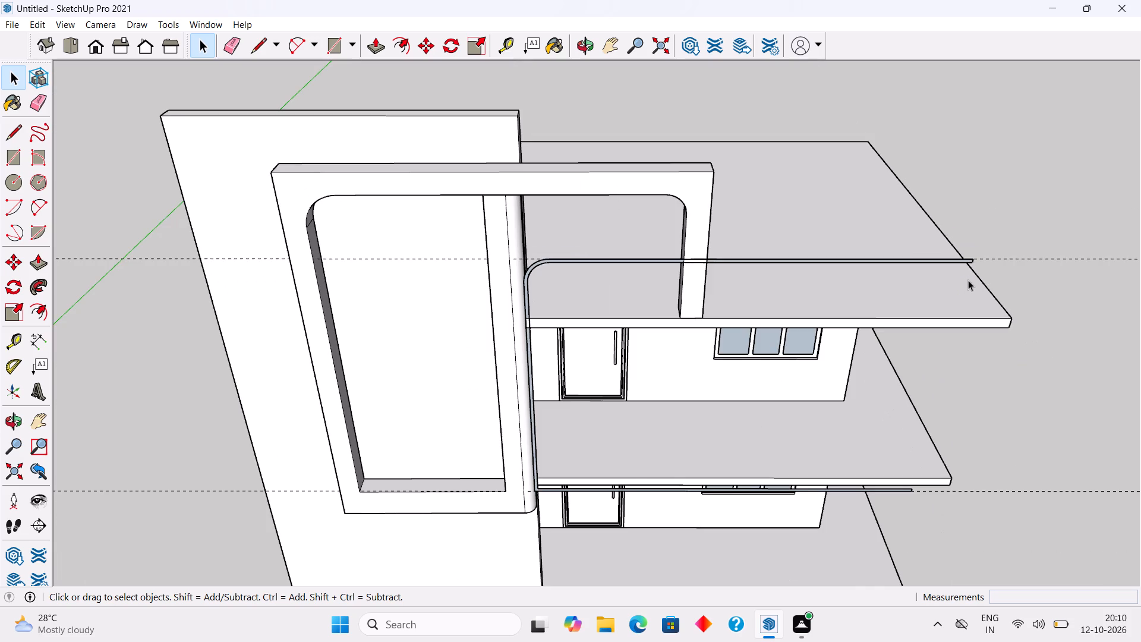
scroll(533, 401, "up", 4)
scroll(506, 354, "up", 5)
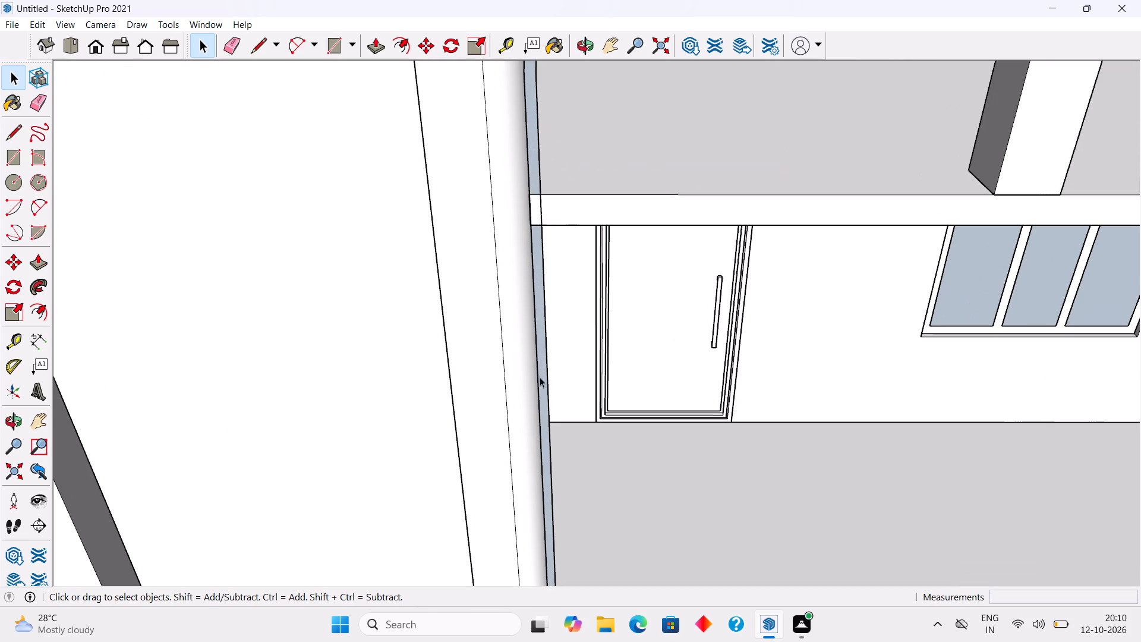
left_click(541, 391)
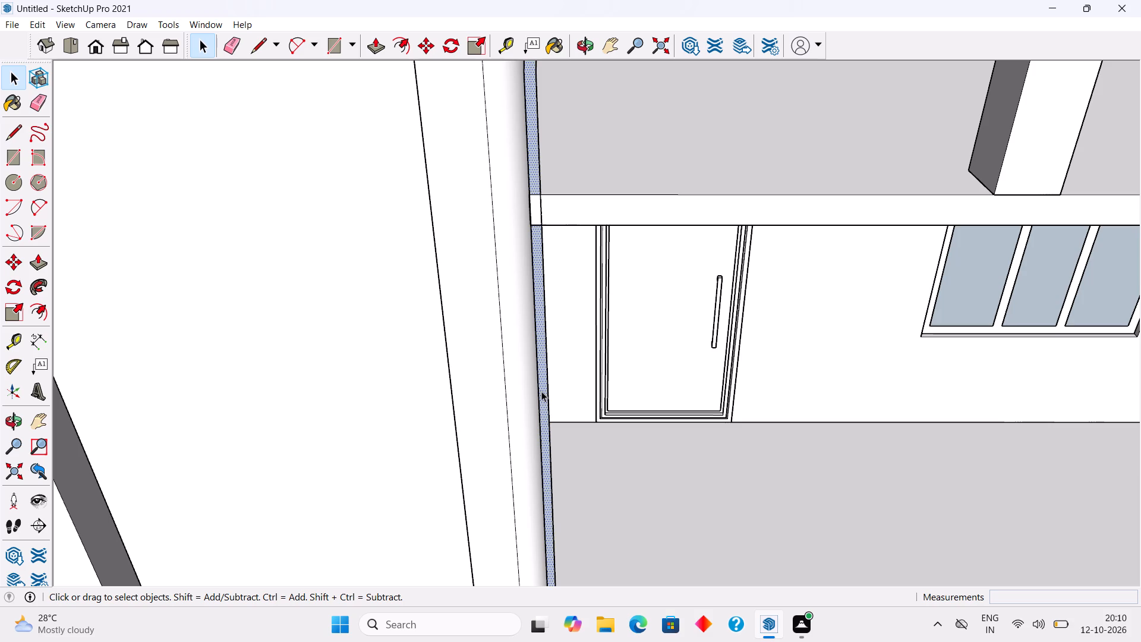
key("p")
left_click(541, 391)
scroll(534, 405, "down", 6)
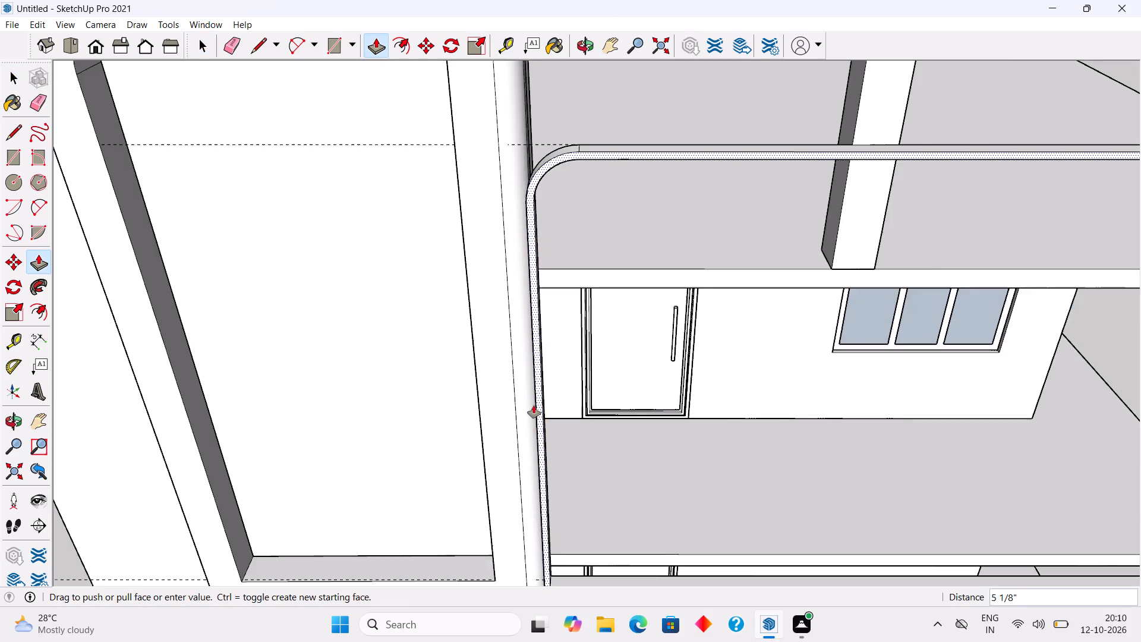
scroll(534, 405, "down", 8)
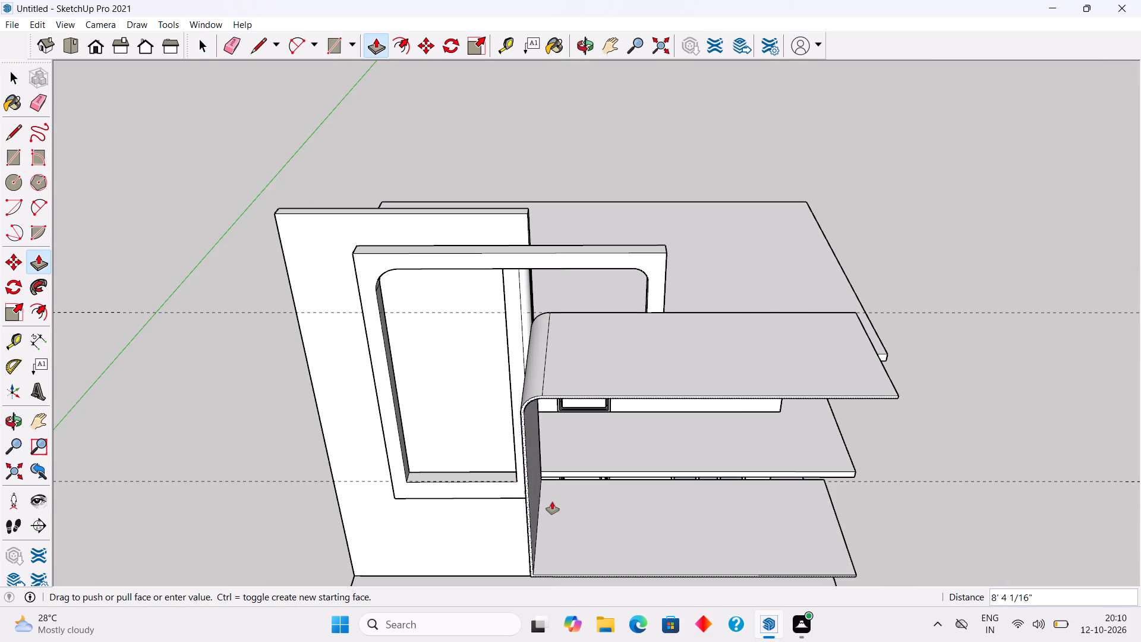
type("1'")
key("Return")
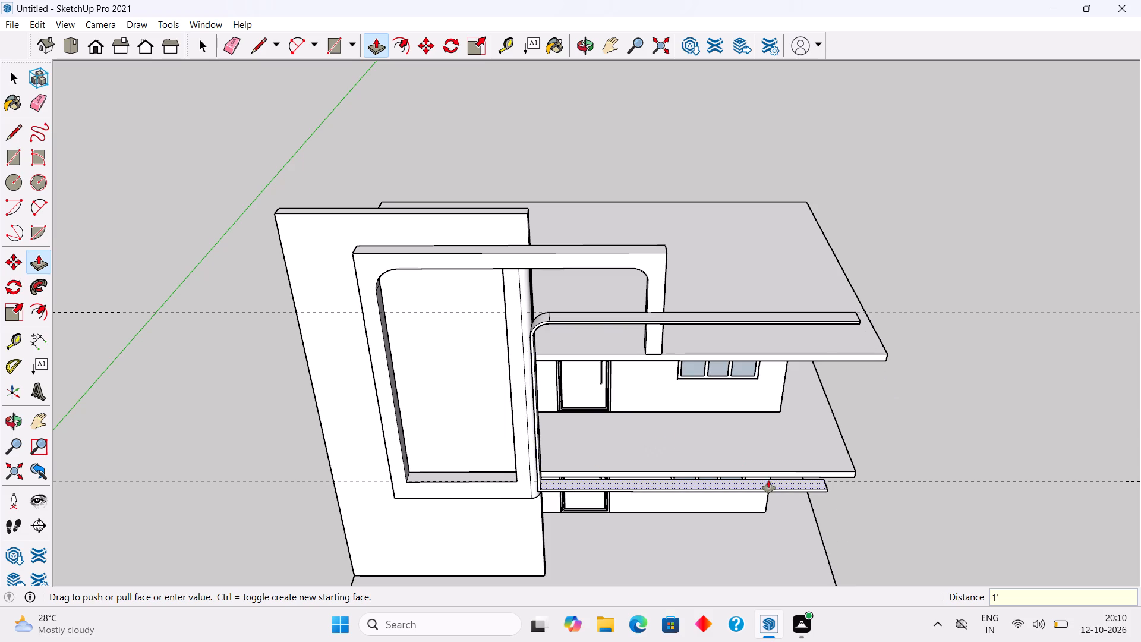
key("space")
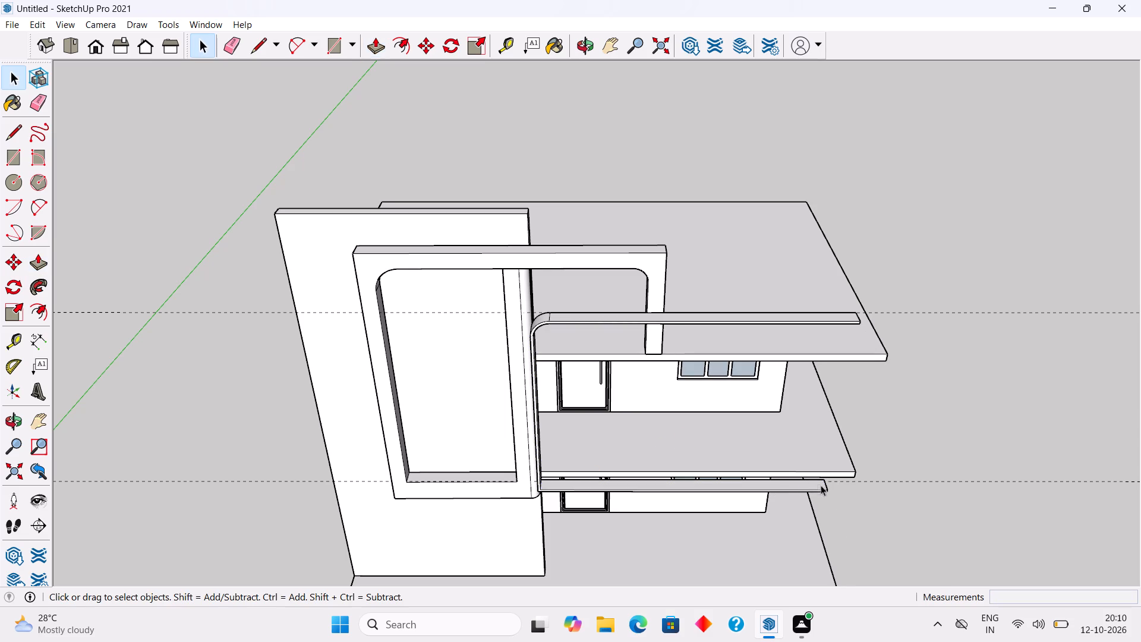
Unhide all the hidden parts of the model.
middle_click_drag(840, 439, 784, 218)
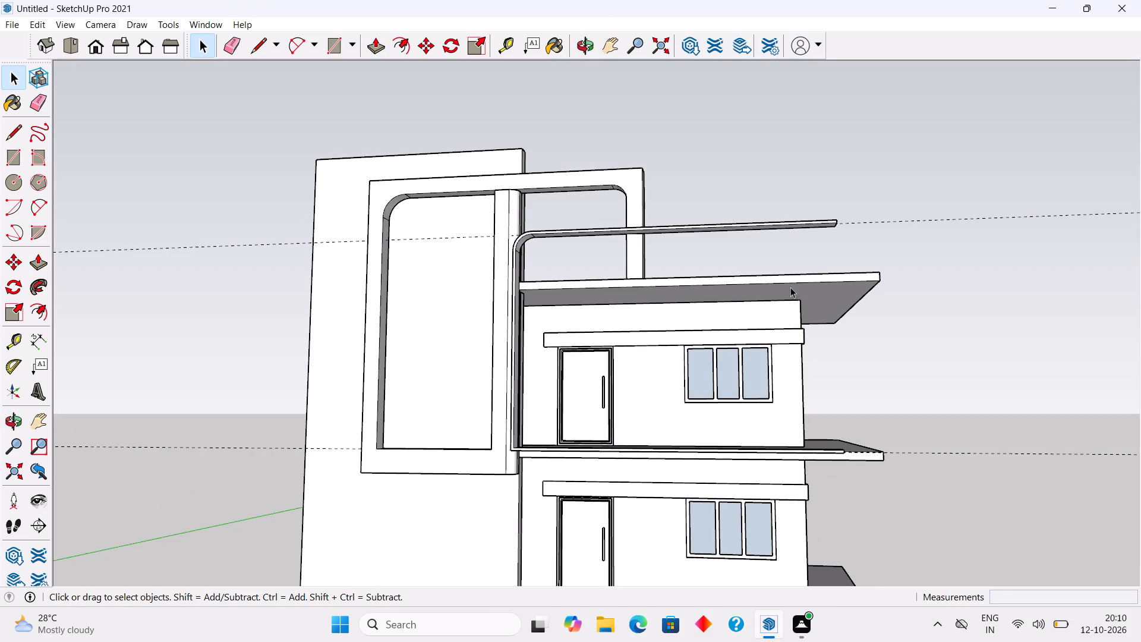
left_click(33, 26)
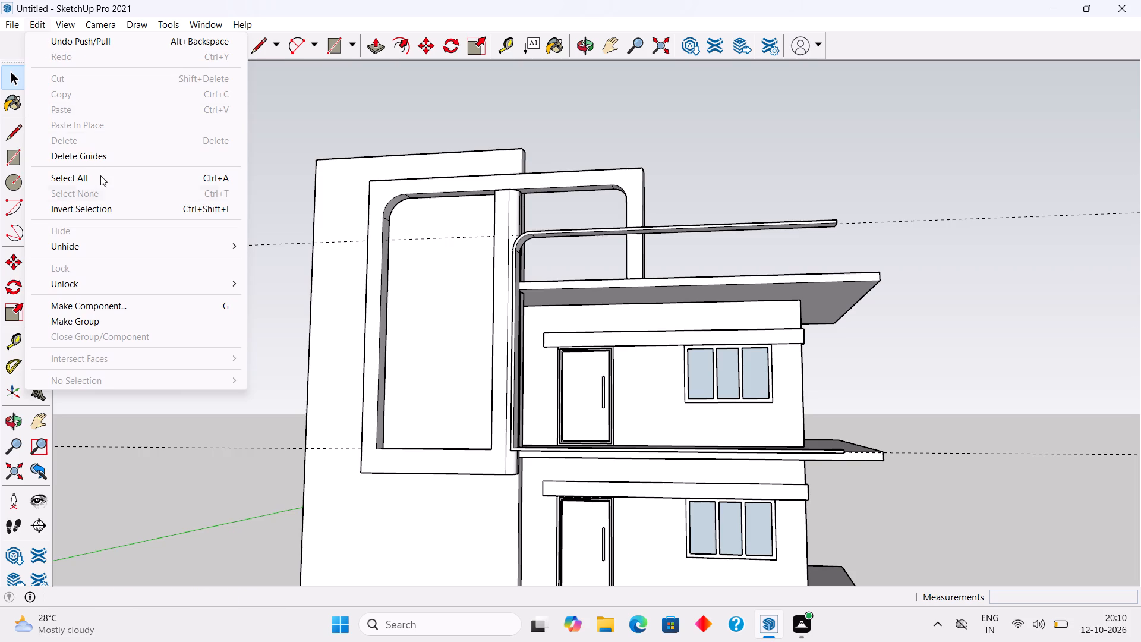
left_click(120, 246)
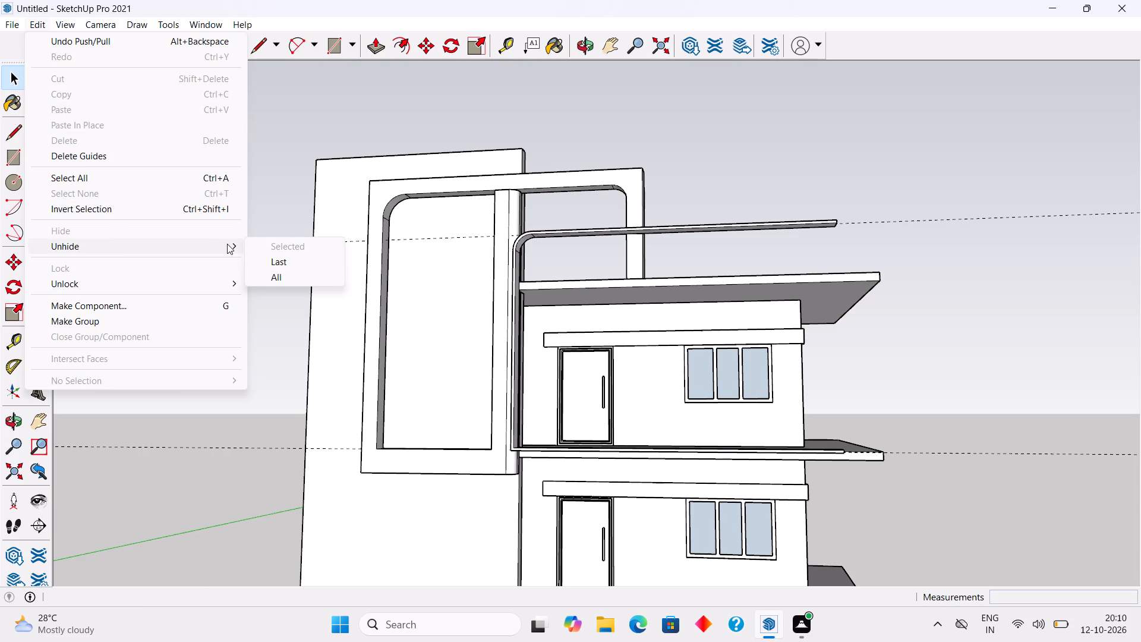
left_click(255, 272)
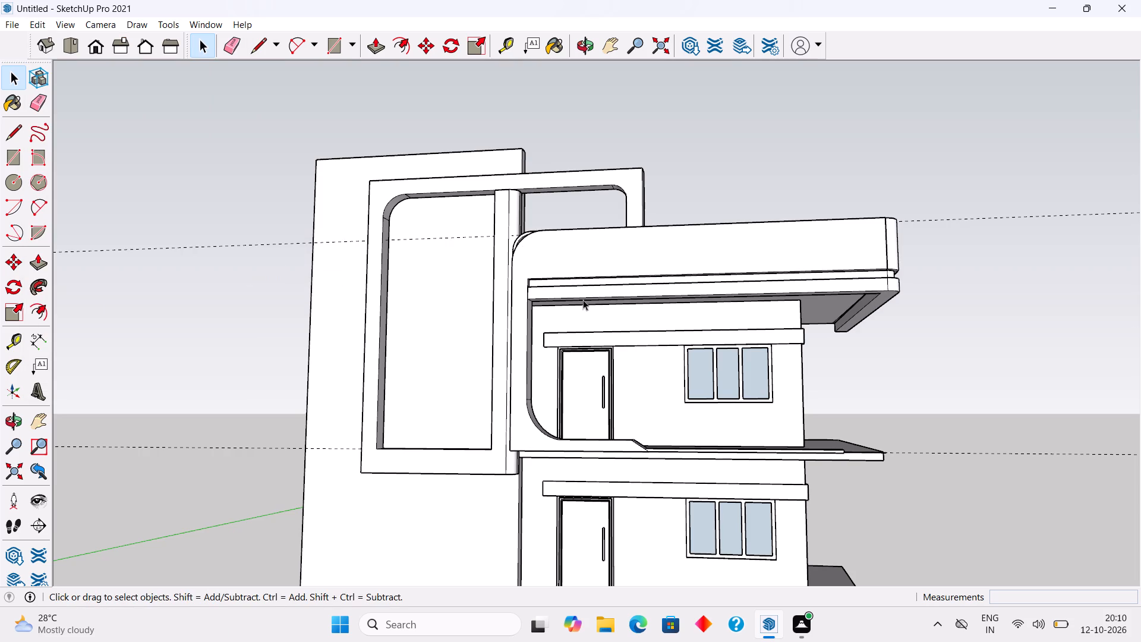
Select the whole connected C-shaped band at its rounded upper corner beside the facade frame.
middle_click_drag(620, 322, 793, 464)
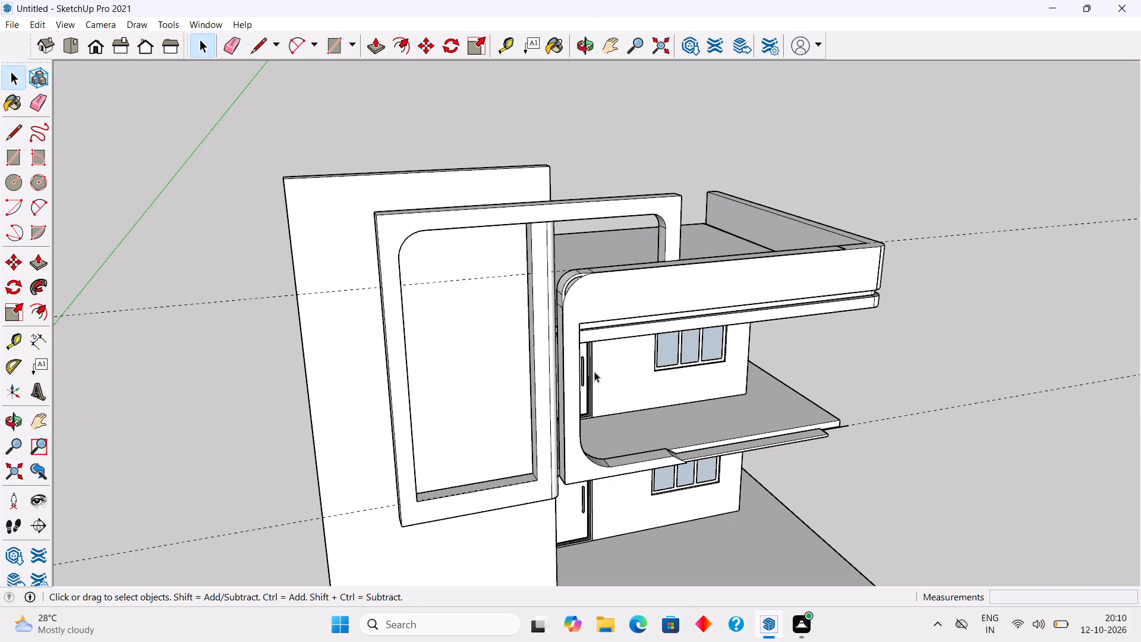
scroll(559, 291, "up", 3)
left_click(566, 289)
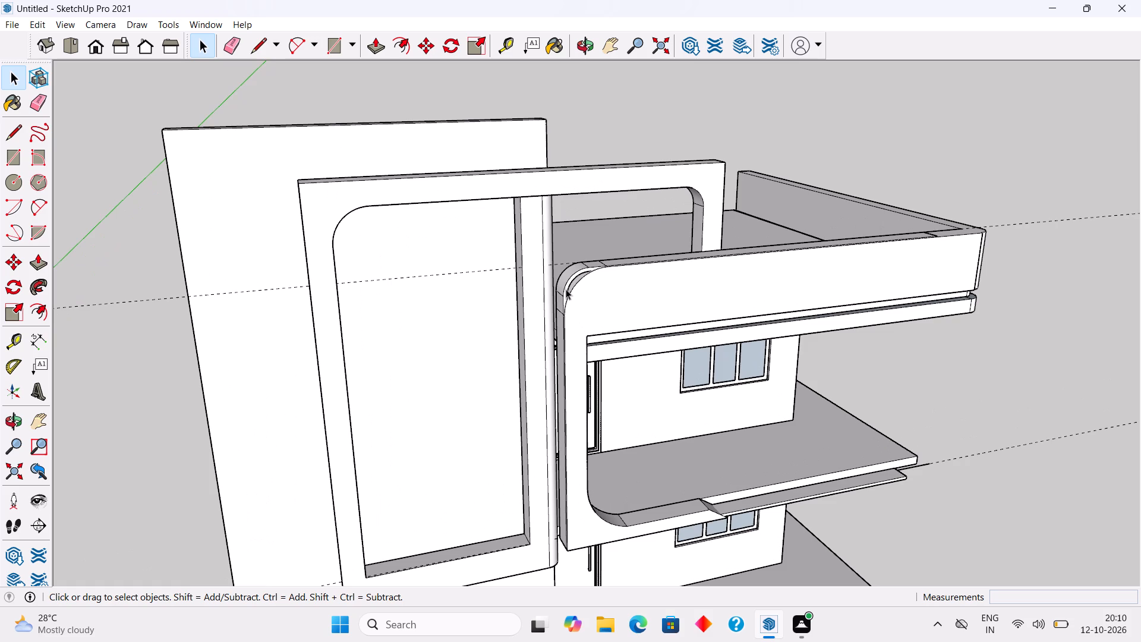
triple_click(566, 289)
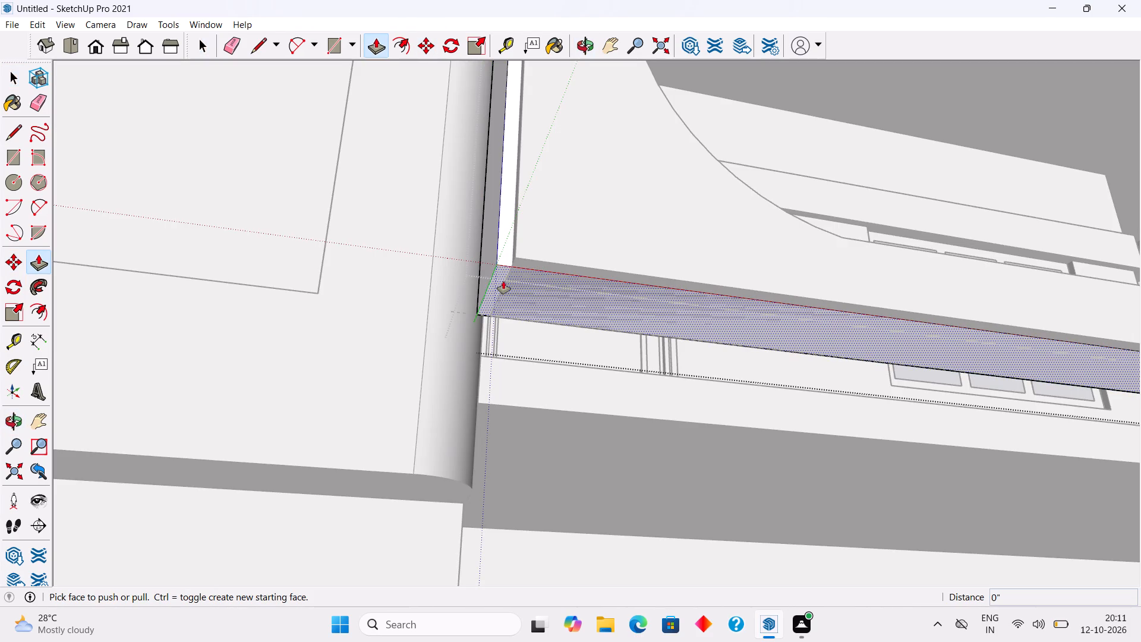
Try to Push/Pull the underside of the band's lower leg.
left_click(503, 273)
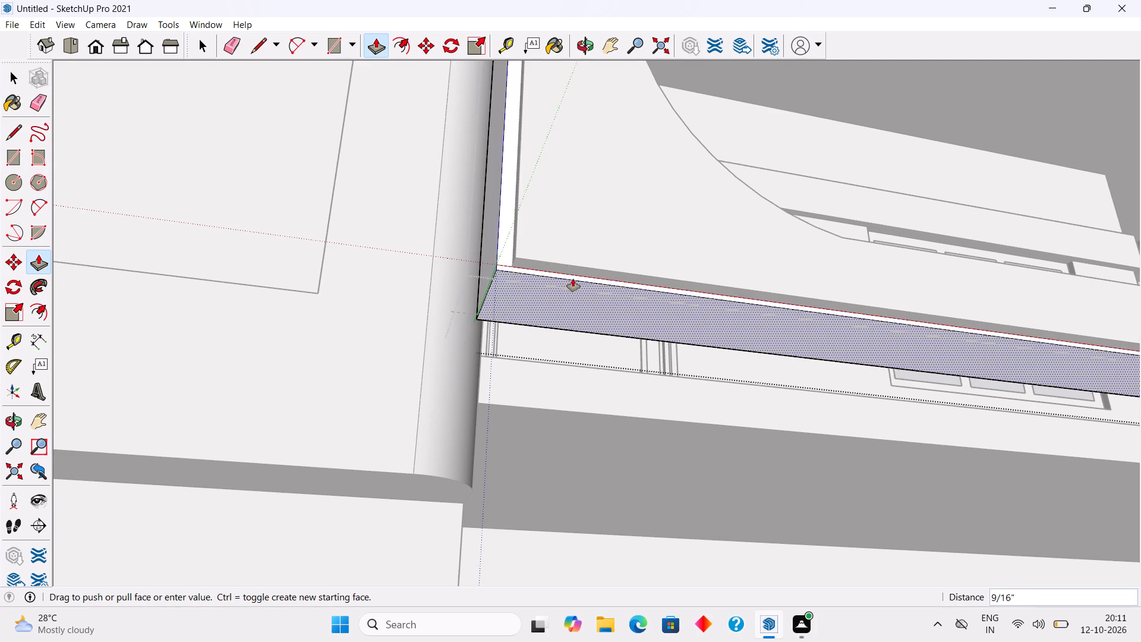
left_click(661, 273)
Push the upper face of the band's lower leg down about 2 1/16".
middle_click_drag(645, 292, 482, 395)
scroll(486, 395, "down", 3)
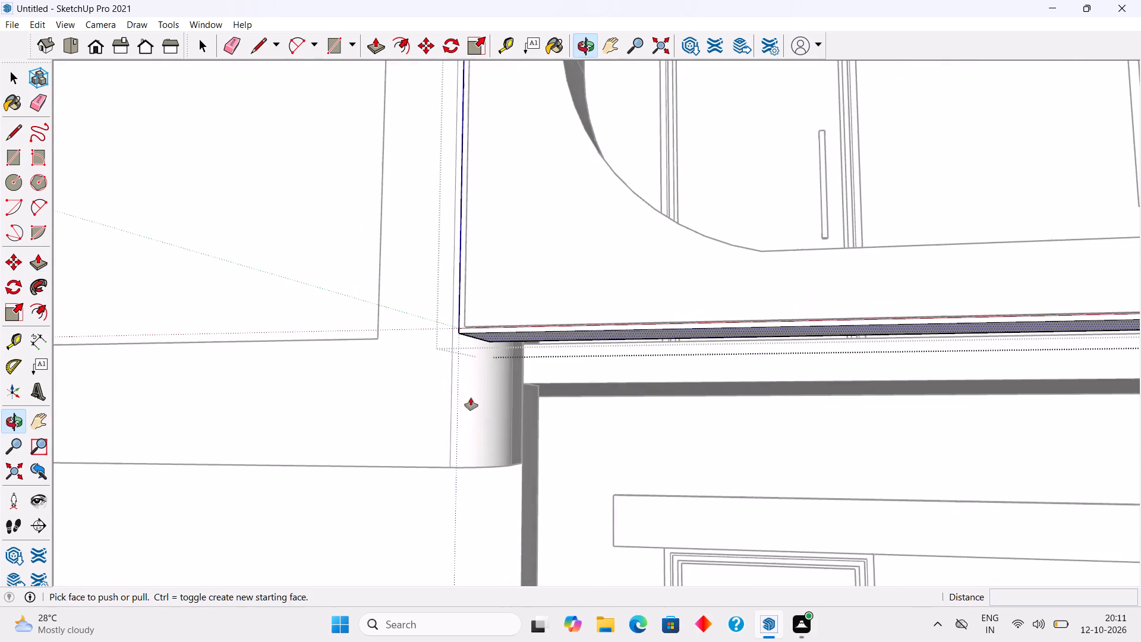
scroll(468, 345, "down", 10)
middle_click_drag(693, 343, 715, 434)
scroll(700, 374, "down", 1)
scroll(755, 421, "up", 4)
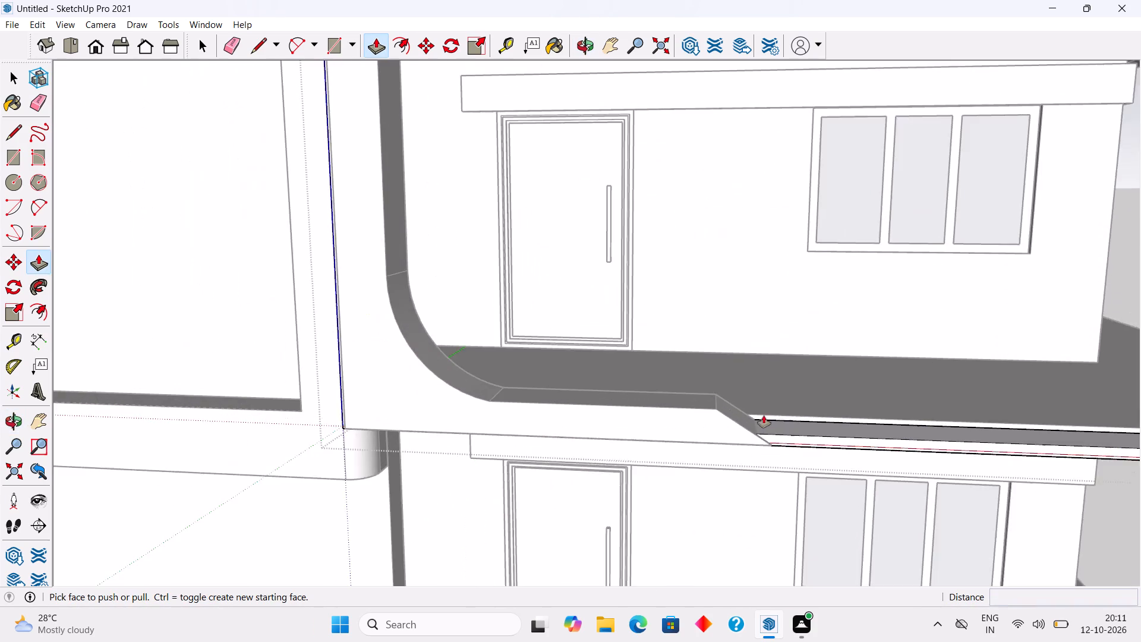
scroll(764, 416, "up", 8)
left_click(782, 442)
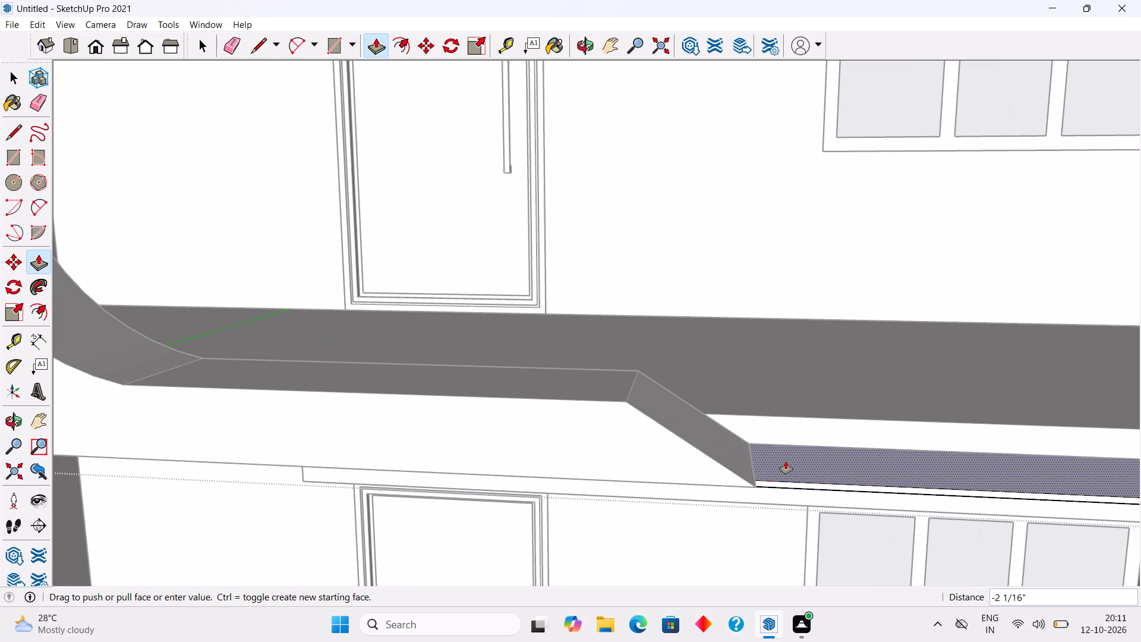
left_click(786, 461)
Pull the underside of the band's lower leg down 1".
middle_click_drag(740, 458, 710, 348)
scroll(713, 347, "down", 4)
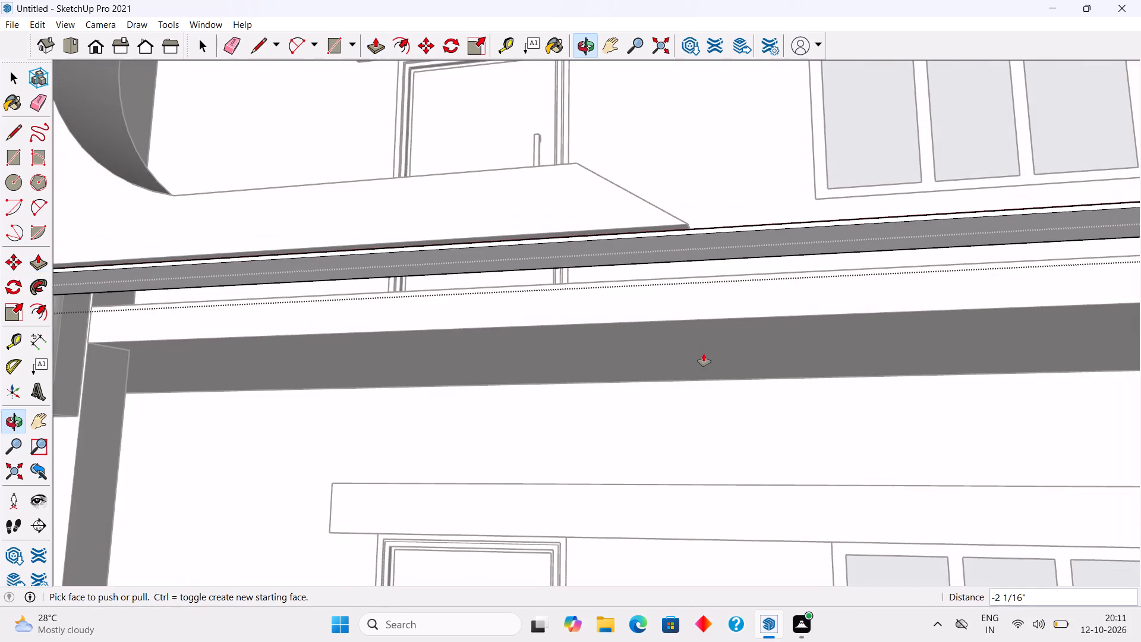
scroll(704, 354, "down", 5)
middle_click_drag(501, 298, 645, 423)
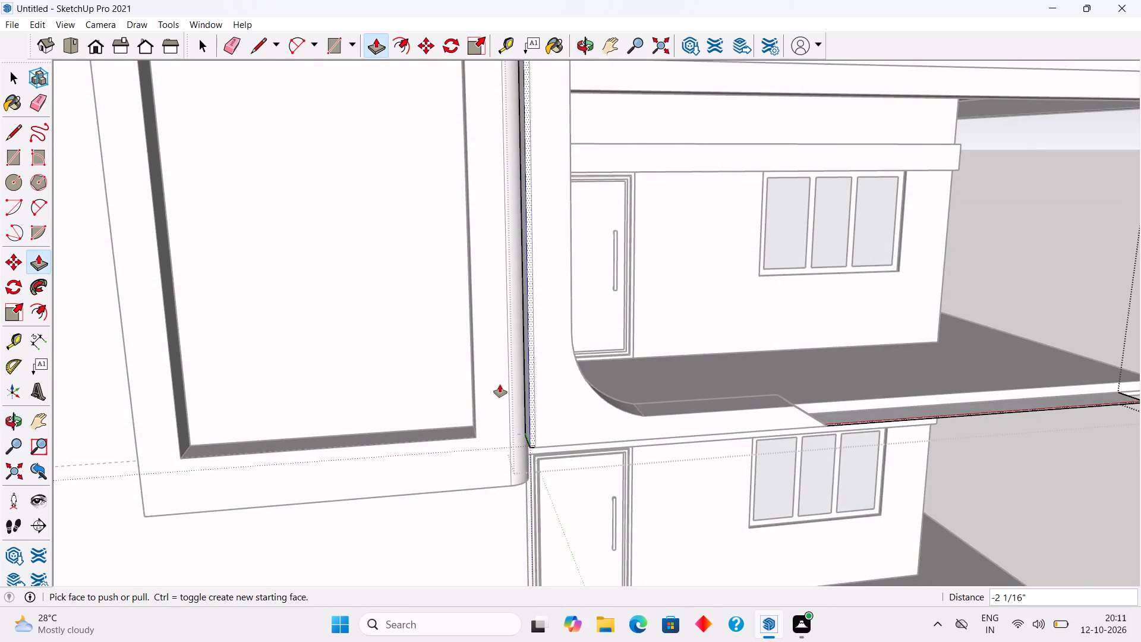
scroll(500, 385, "up", 6)
middle_click_drag(544, 423, 547, 309)
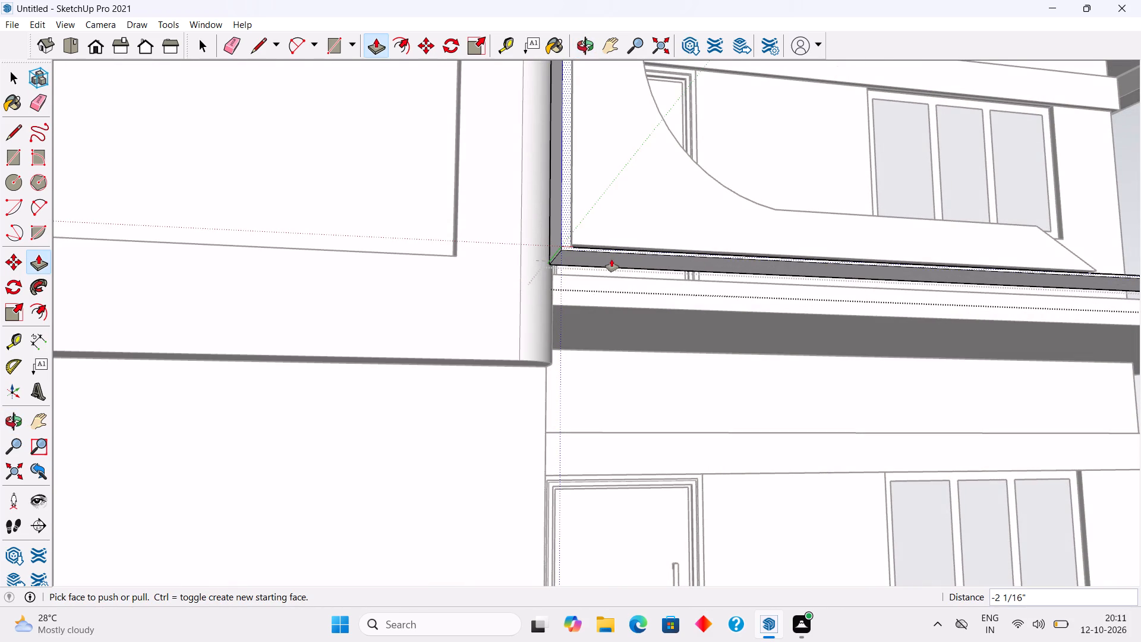
left_click(612, 259)
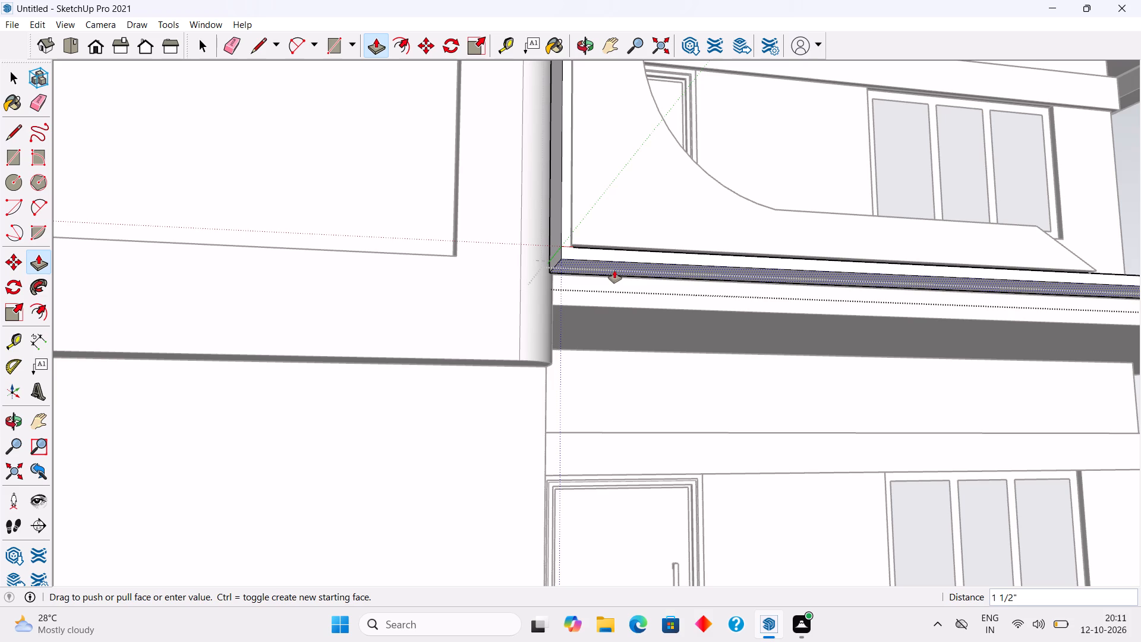
type("1\"")
key("Return")
key("space")
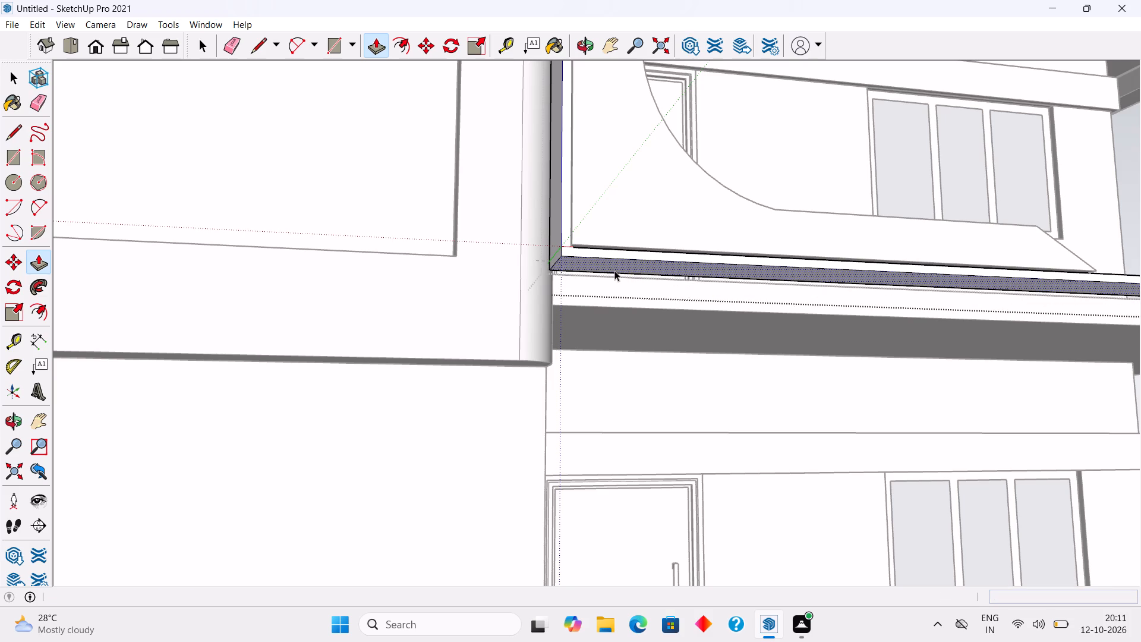
Pull the C-shaped band's front face forward 2".
scroll(614, 270, "down", 12)
middle_click_drag(609, 297, 587, 414)
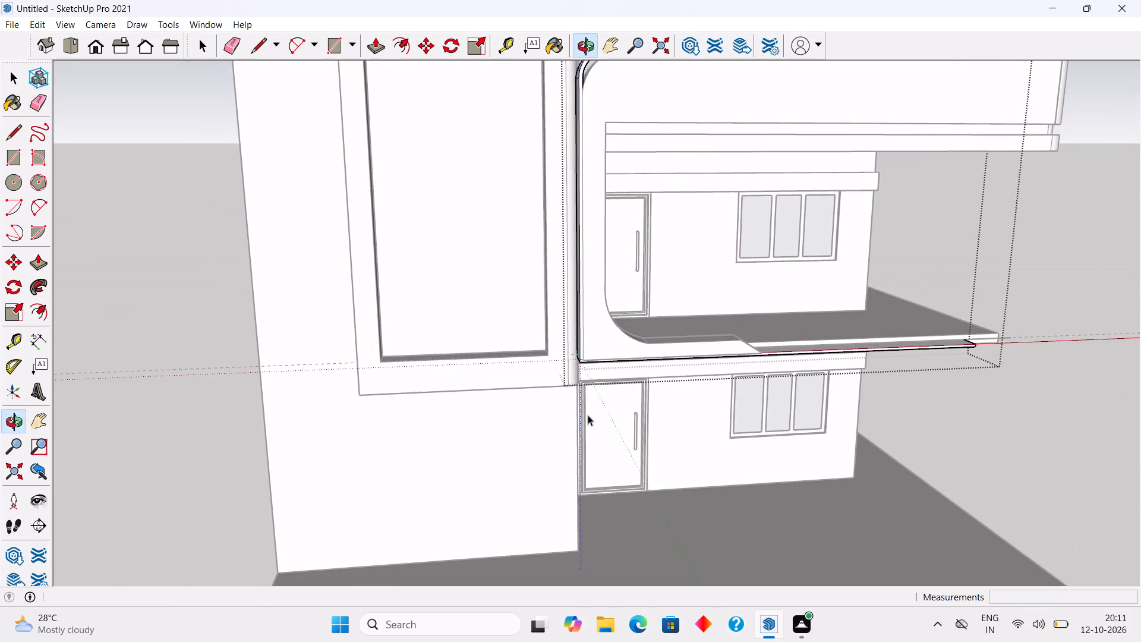
scroll(588, 328, "up", 12)
left_click(579, 360)
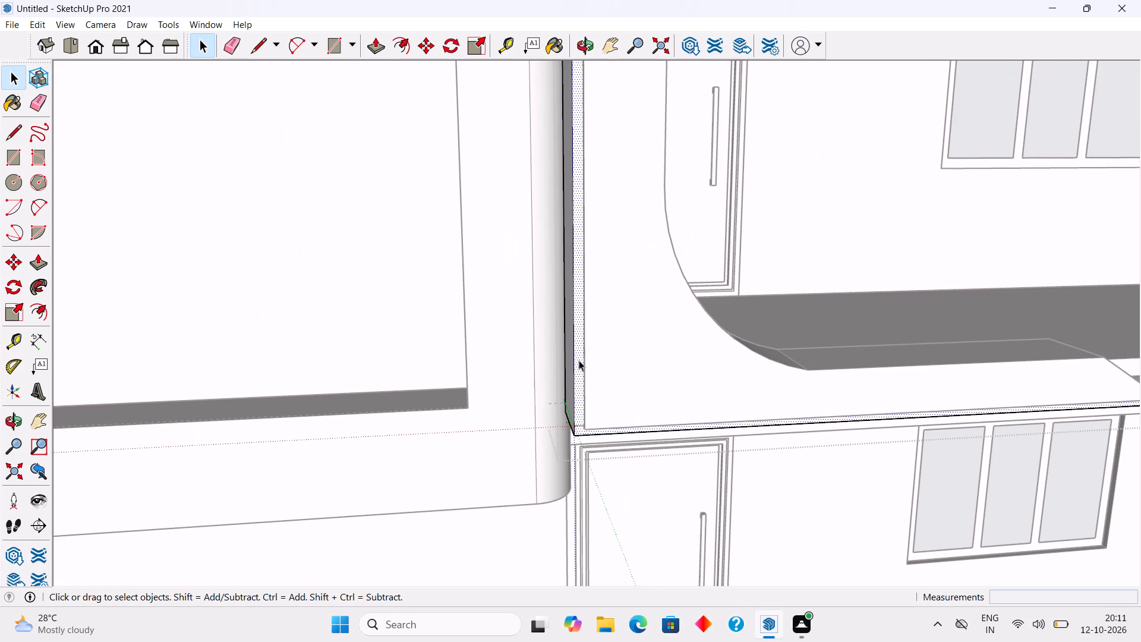
key("p")
left_click(579, 360)
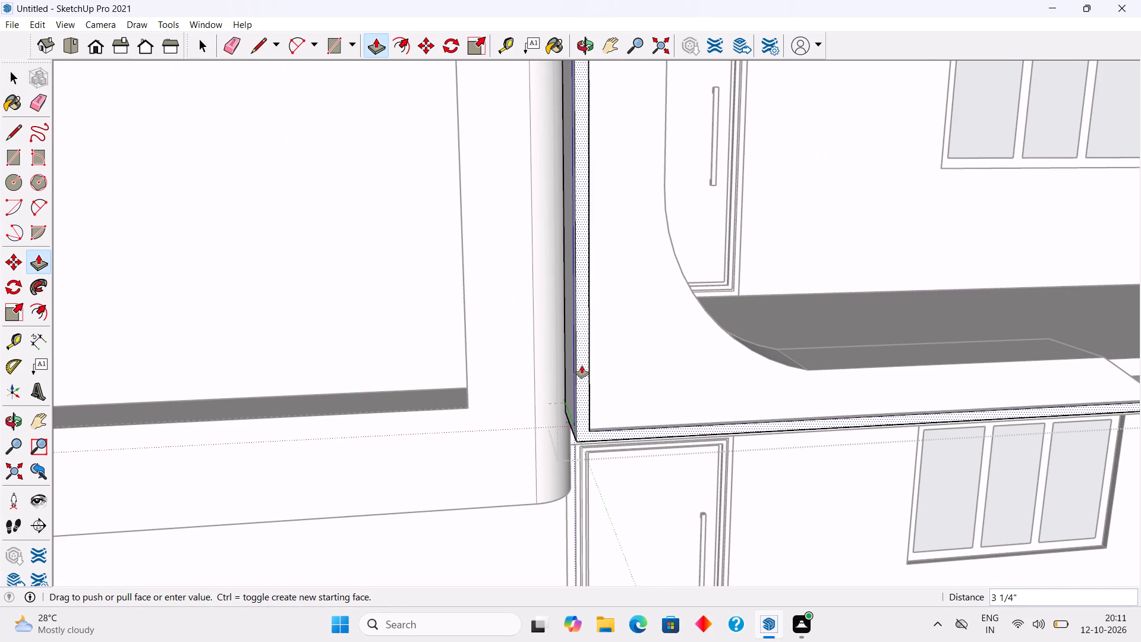
type("2\"")
key("Return")
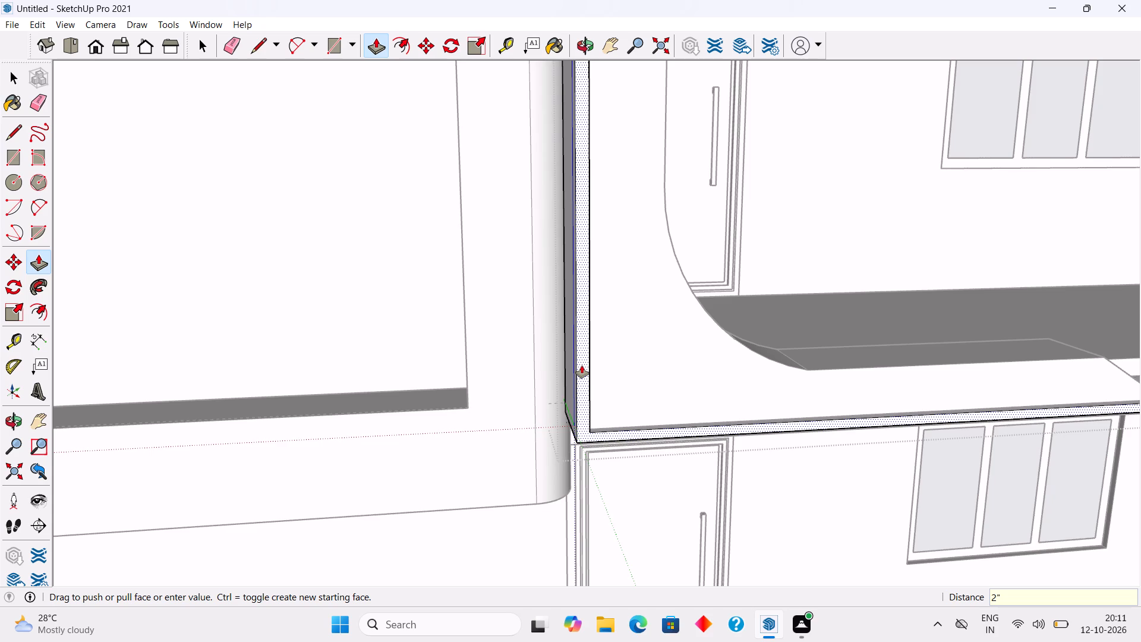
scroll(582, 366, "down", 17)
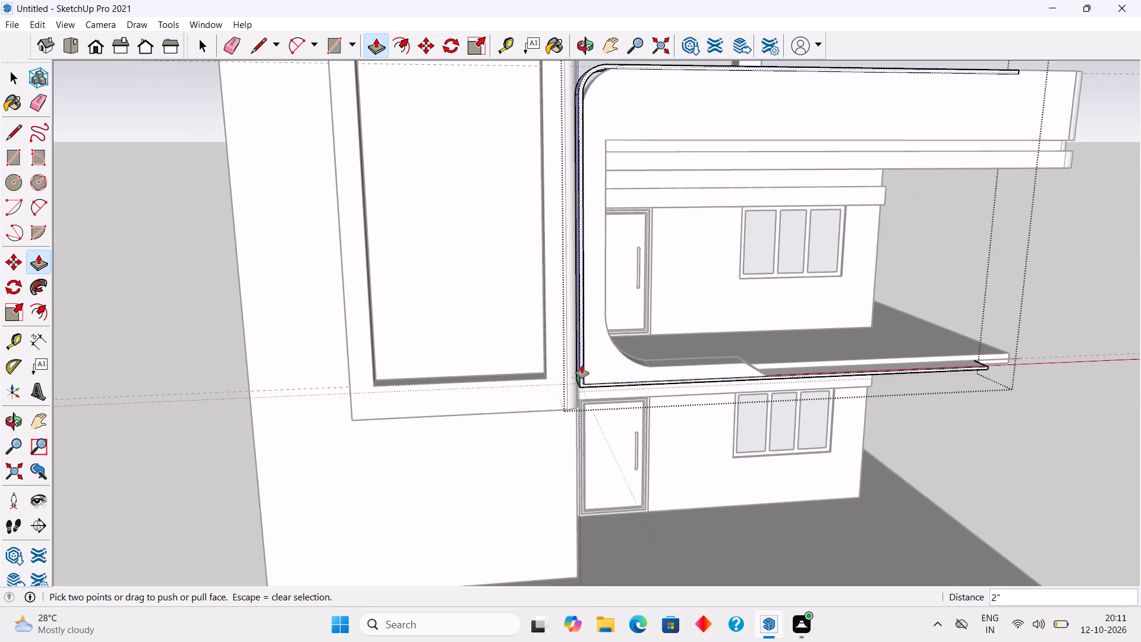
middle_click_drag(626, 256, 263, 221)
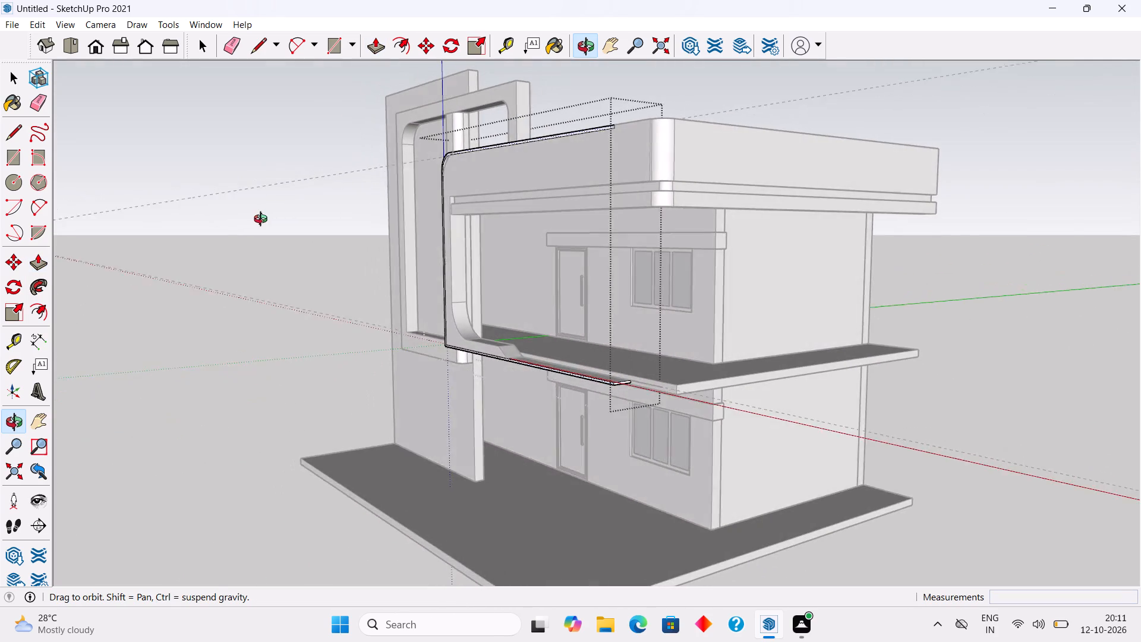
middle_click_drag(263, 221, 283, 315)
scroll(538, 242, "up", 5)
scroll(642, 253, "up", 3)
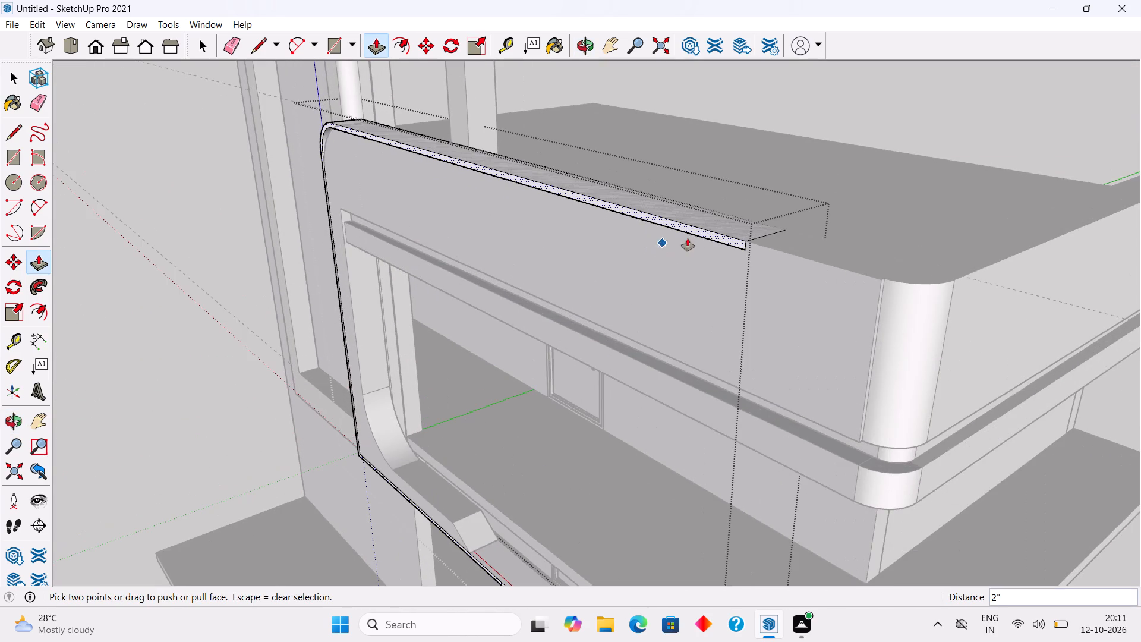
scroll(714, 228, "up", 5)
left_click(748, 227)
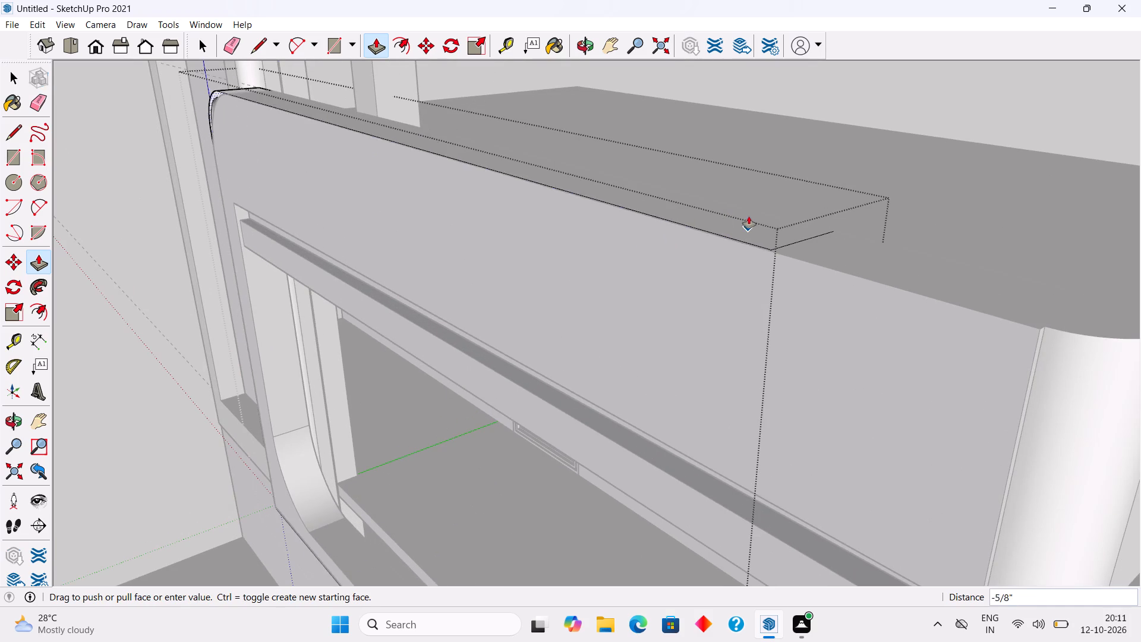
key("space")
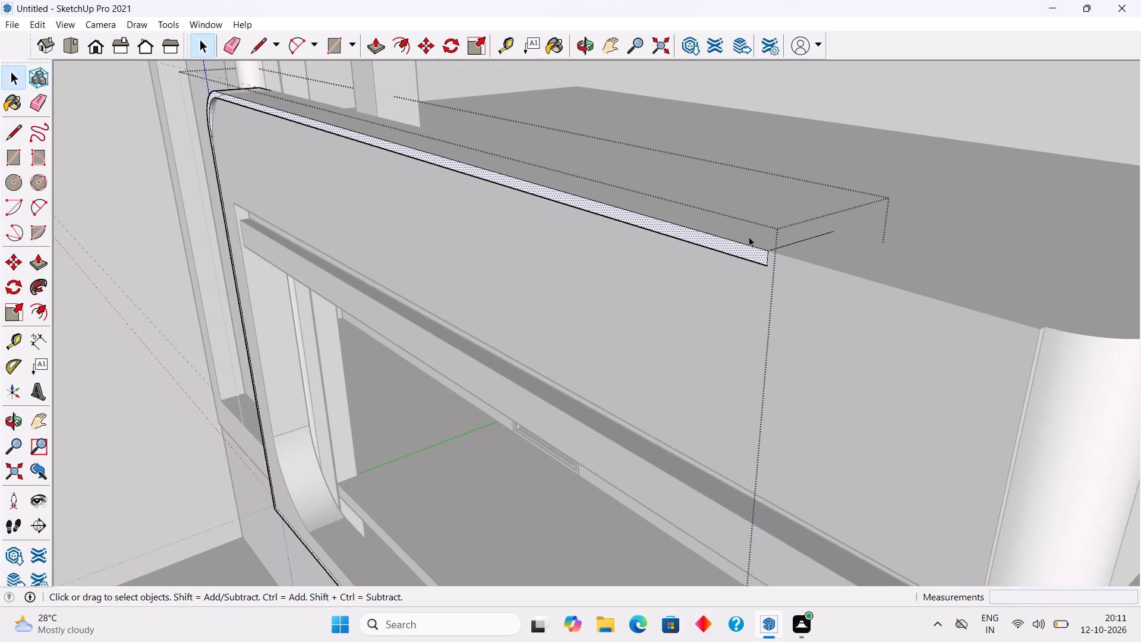
Pull the top face of the C-shaped band's upper leg up 2".
middle_click_drag(746, 256, 811, 270)
scroll(811, 270, "down", 9)
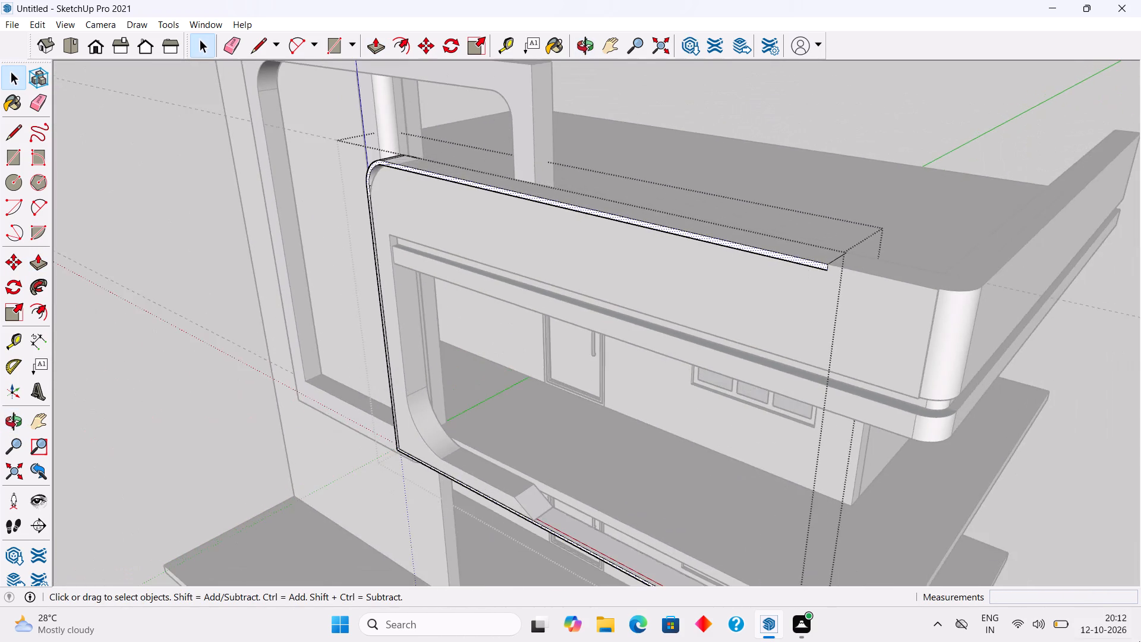
middle_click_drag(963, 434, 483, 137)
scroll(483, 137, "down", 3)
scroll(242, 302, "down", 2)
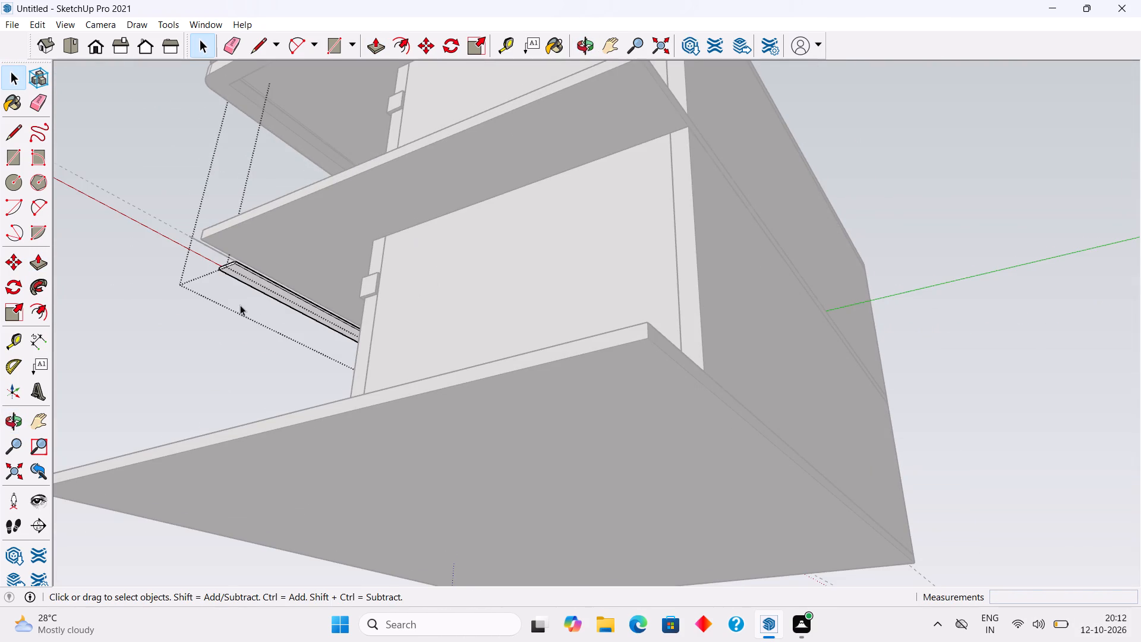
scroll(240, 305, "down", 3)
middle_click_drag(226, 344, 559, 471)
scroll(559, 471, "down", 5)
middle_click_drag(483, 282, 575, 495)
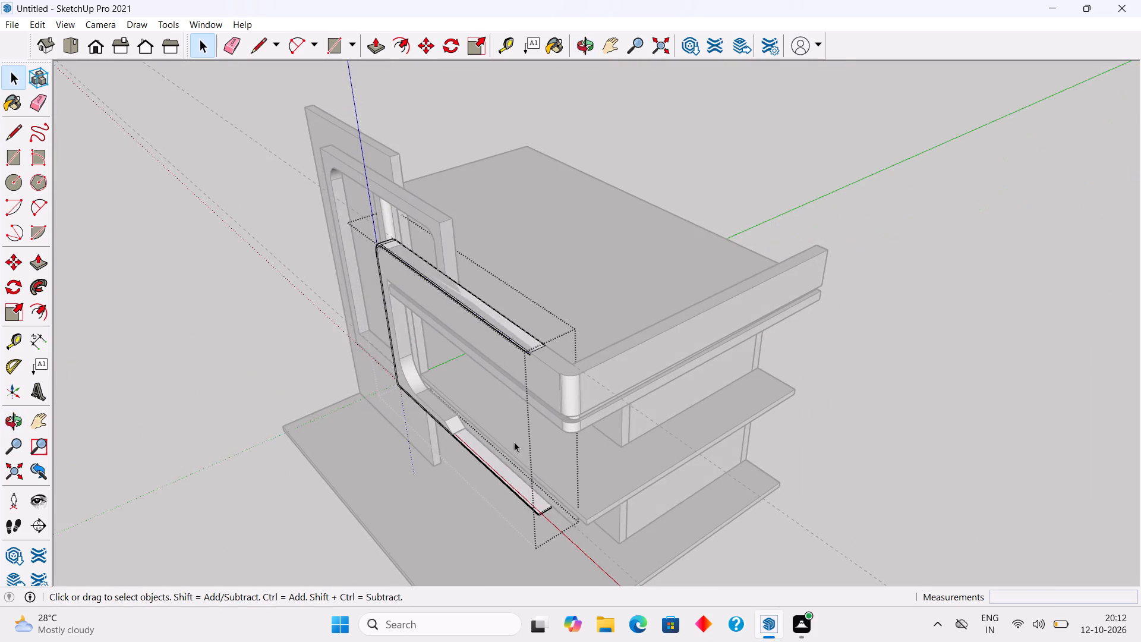
scroll(427, 279, "up", 11)
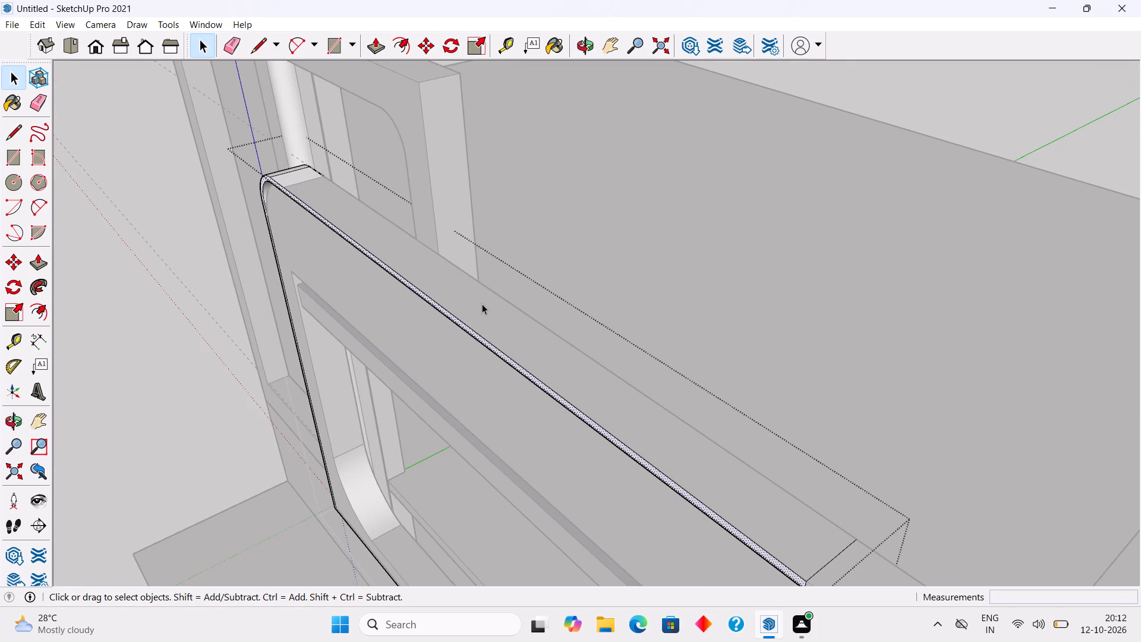
key("p")
left_click(486, 319)
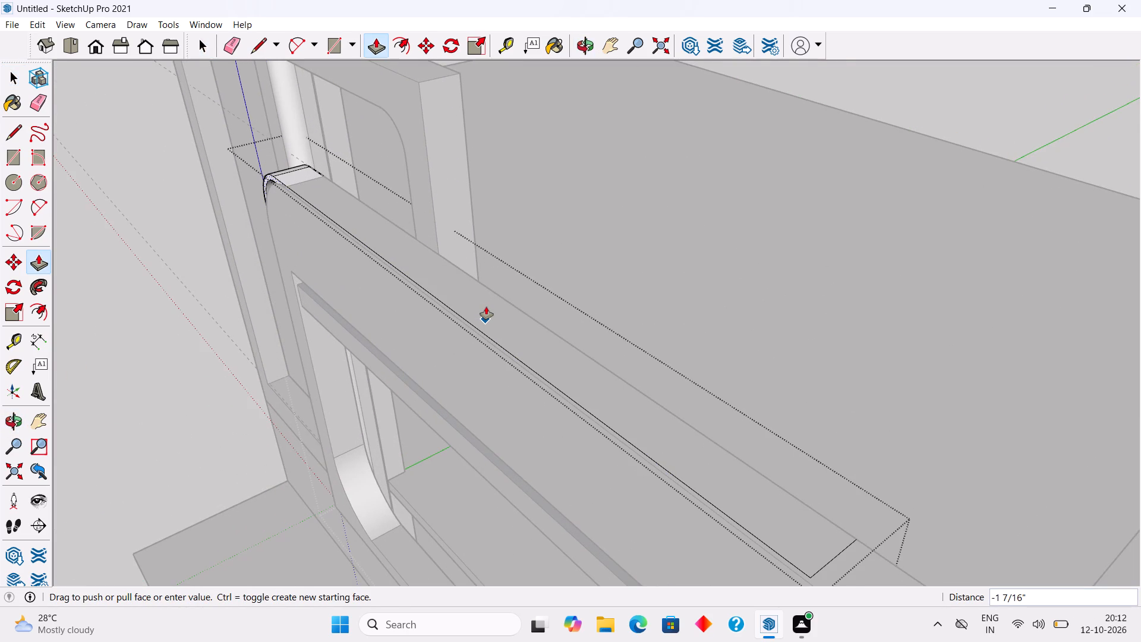
key("space")
left_click(486, 316)
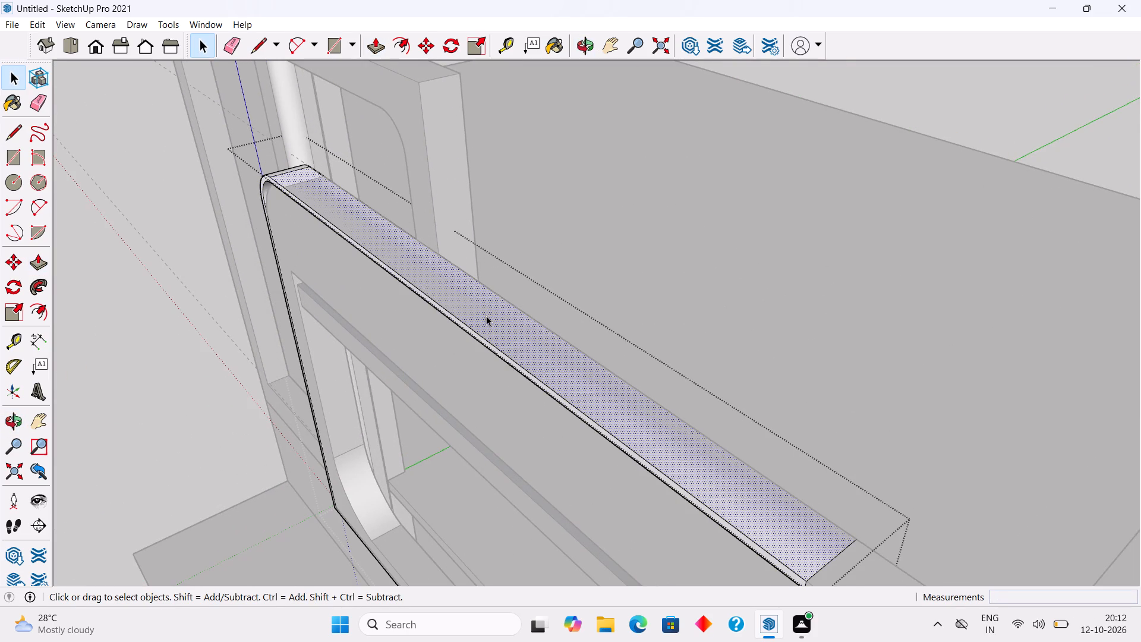
key("p")
left_click(486, 316)
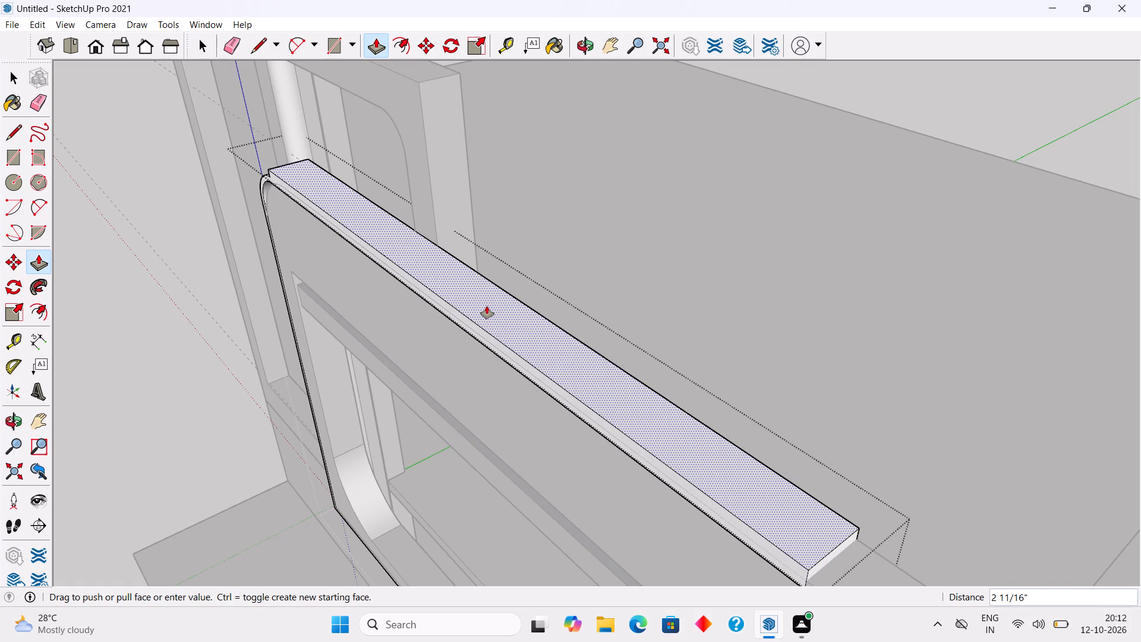
type("2\"")
key("Return")
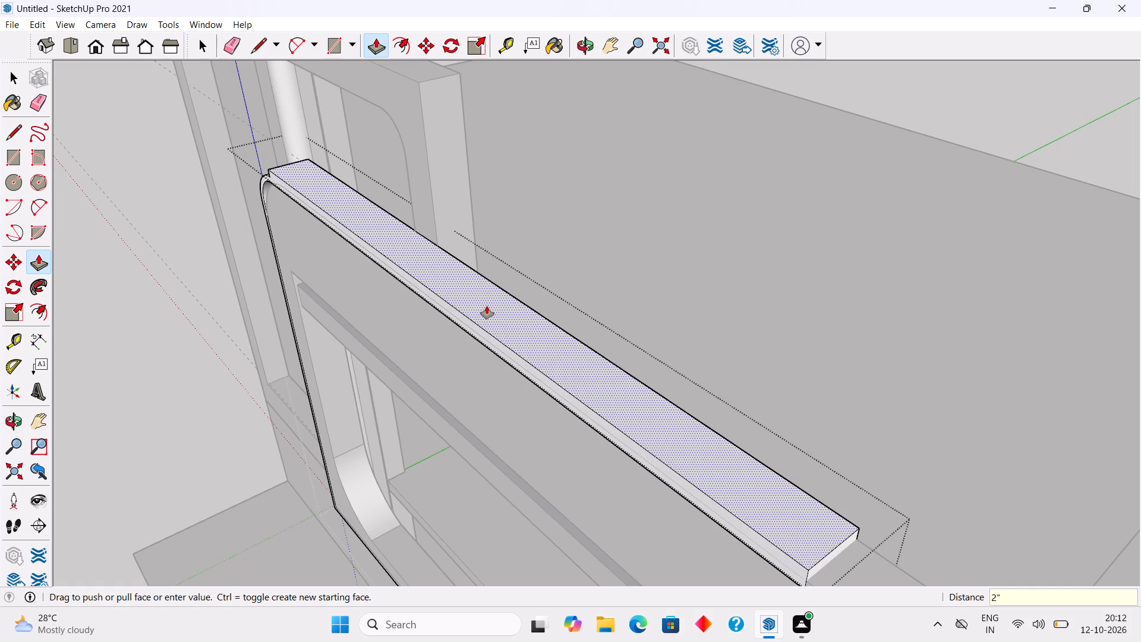
key("space")
Examine how the band's thickened upper leg and its end sit against the parapet.
scroll(487, 306, "down", 6)
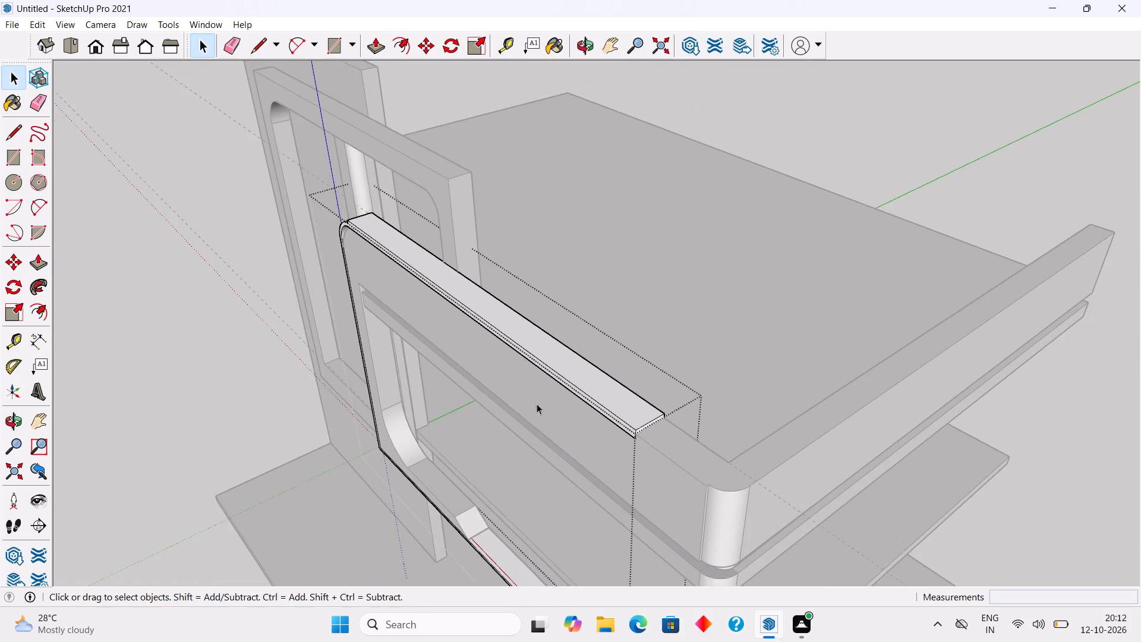
middle_click_drag(538, 400, 468, 613)
scroll(446, 610, "down", 6)
scroll(368, 460, "down", 7)
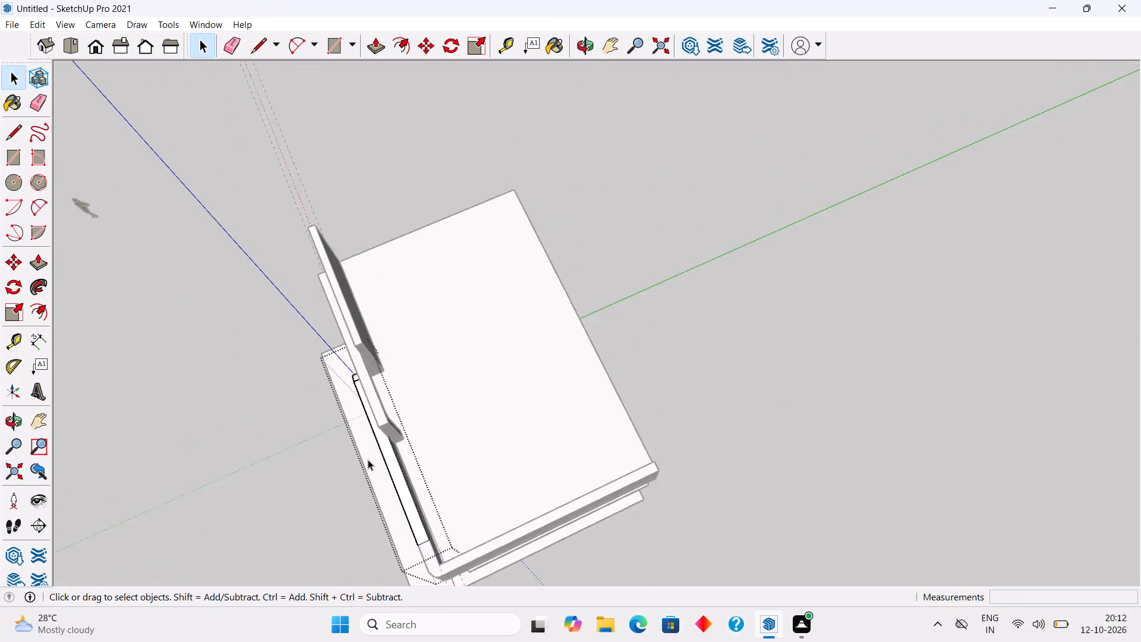
middle_click_drag(354, 446, 0, 641)
scroll(0, 641, "down", 7)
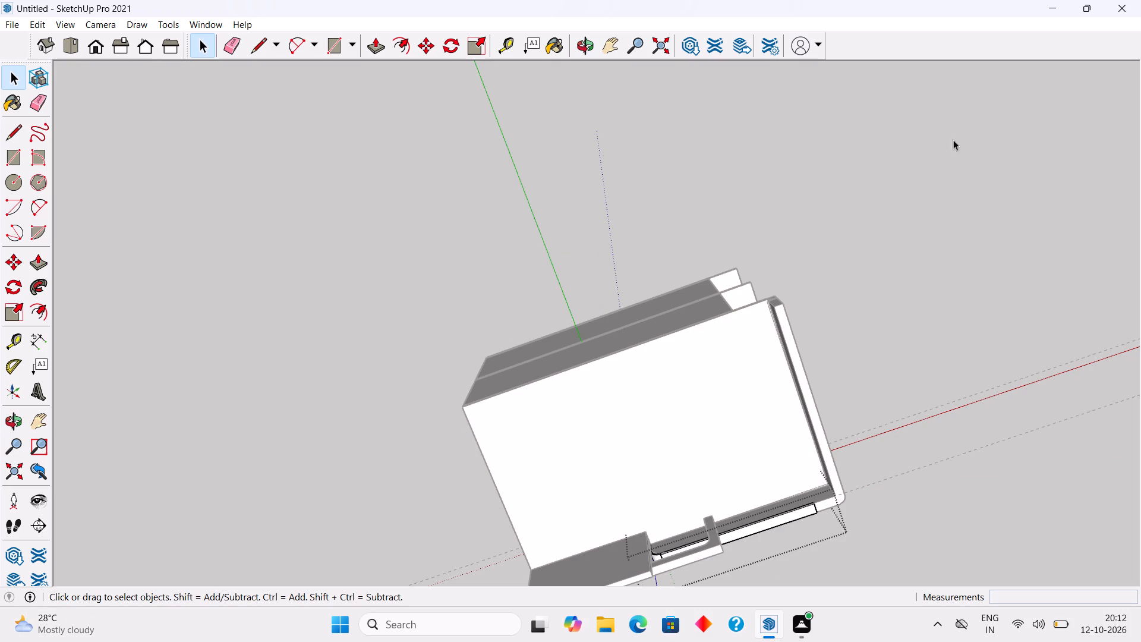
scroll(1134, 215, "down", 4)
scroll(1110, 269, "down", 3)
middle_click_drag(919, 465, 691, 114)
middle_click_drag(887, 401, 766, 231)
scroll(982, 388, "up", 19)
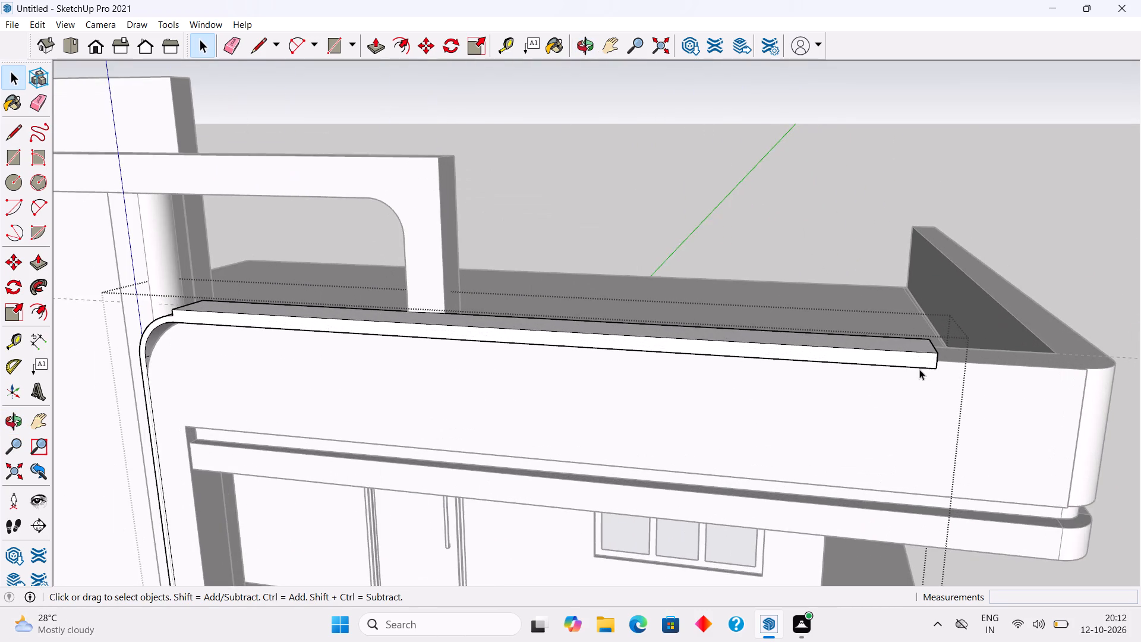
scroll(919, 370, "up", 1)
middle_click_drag(929, 355, 907, 274)
scroll(844, 240, "up", 5)
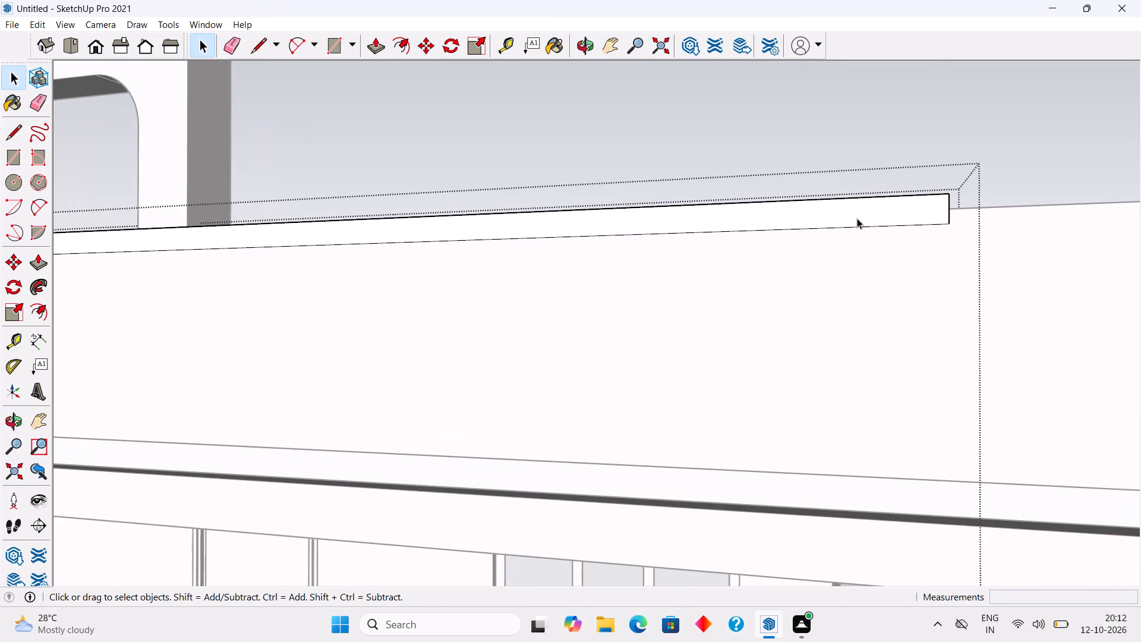
left_click(861, 212)
middle_click_drag(906, 223, 767, 227)
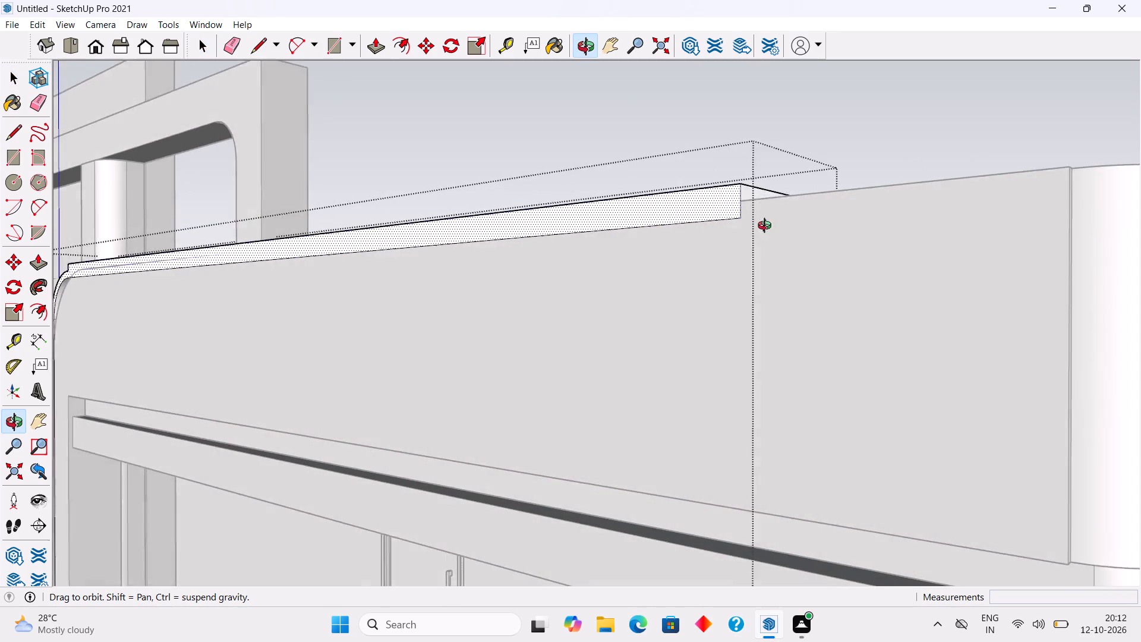
middle_click_drag(767, 227, 740, 264)
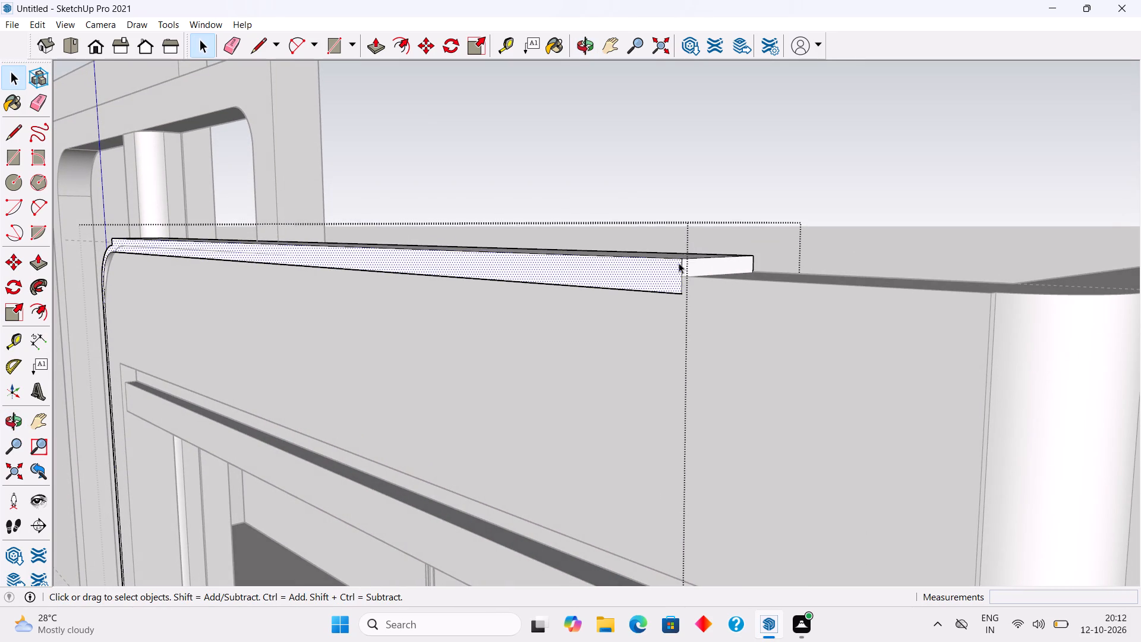
Exit the band's group and move the whole band about 5 1/2" along the parapet.
left_click(682, 185)
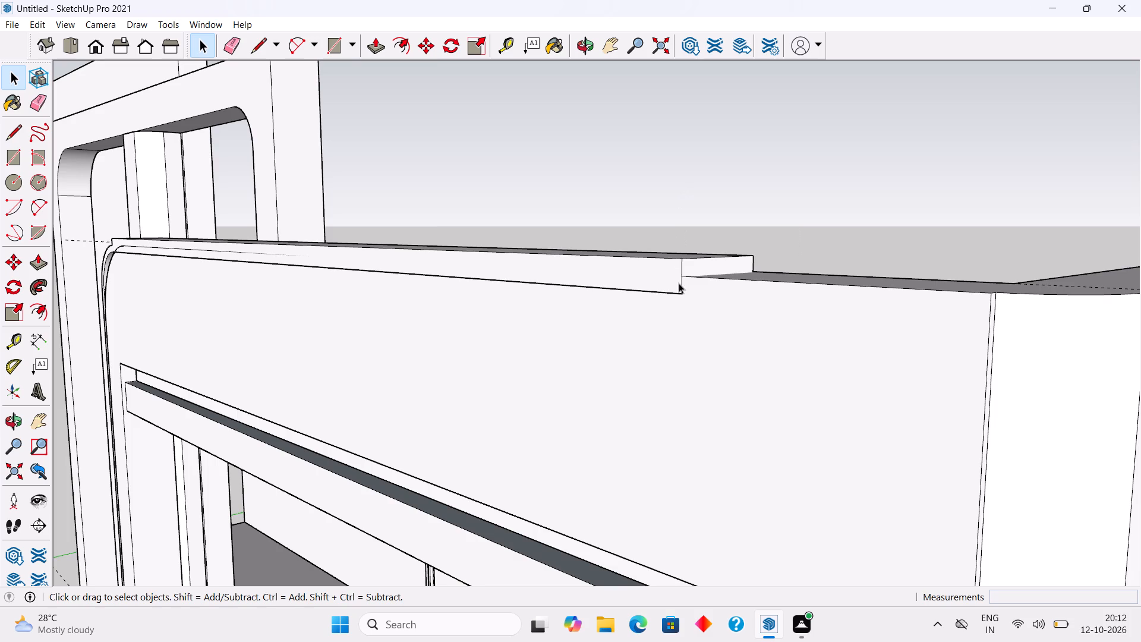
key("m")
left_click(653, 284)
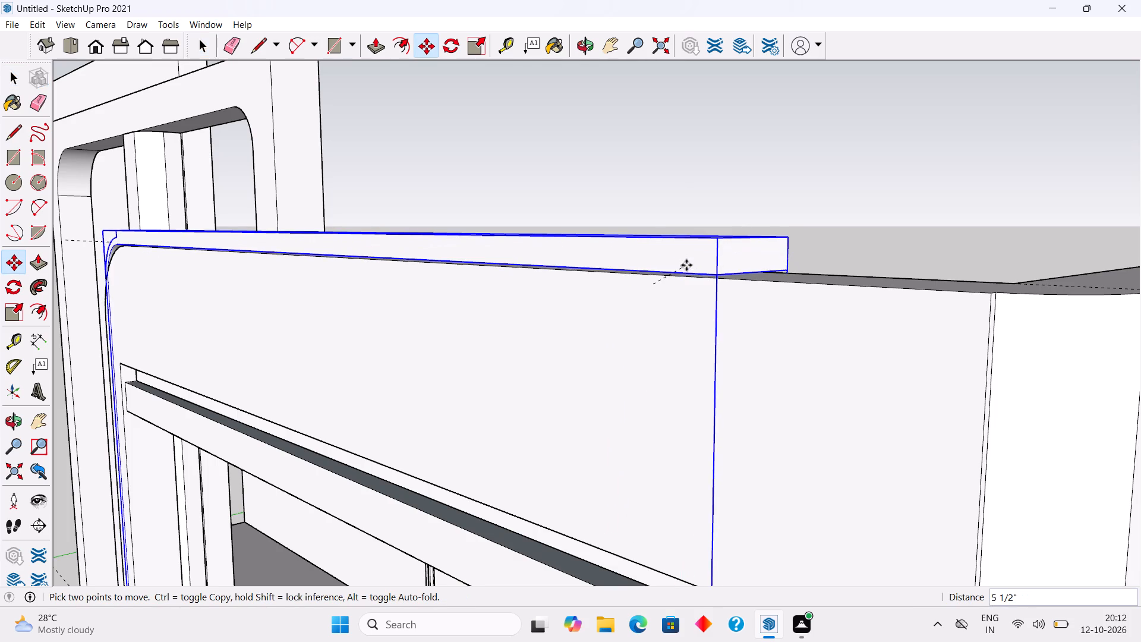
left_click(687, 268)
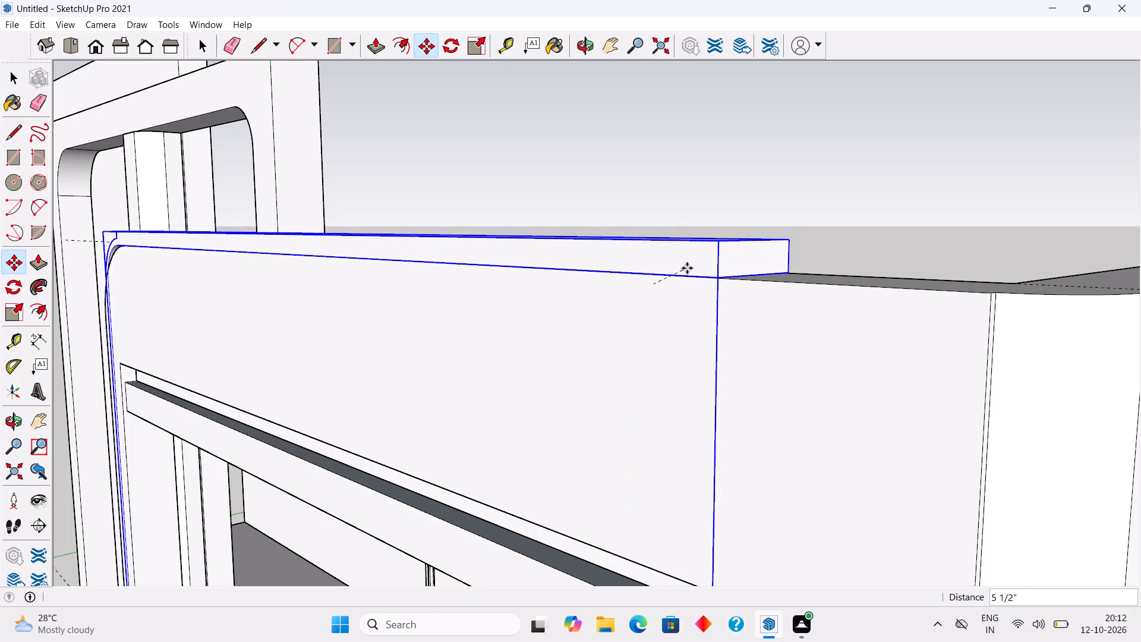
key("space")
Move the C-shaped band so that its inner lower corner meets the lower outer corner of the facade frame.
scroll(688, 268, "down", 9)
middle_click_drag(501, 295, 806, 263)
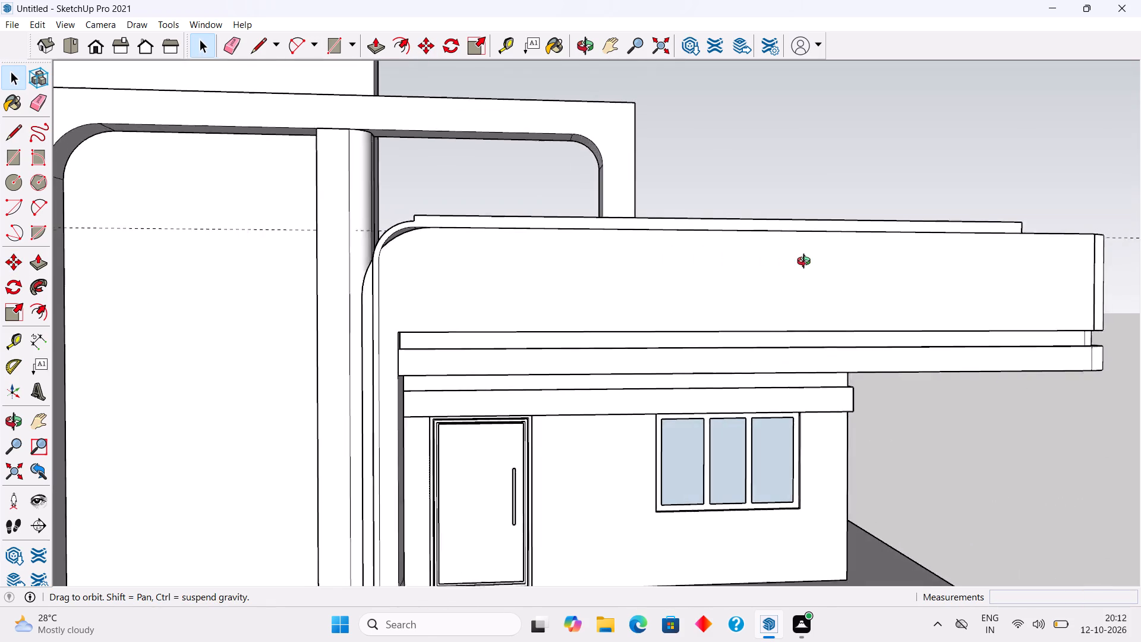
middle_click_drag(806, 263, 840, 266)
scroll(463, 256, "up", 3)
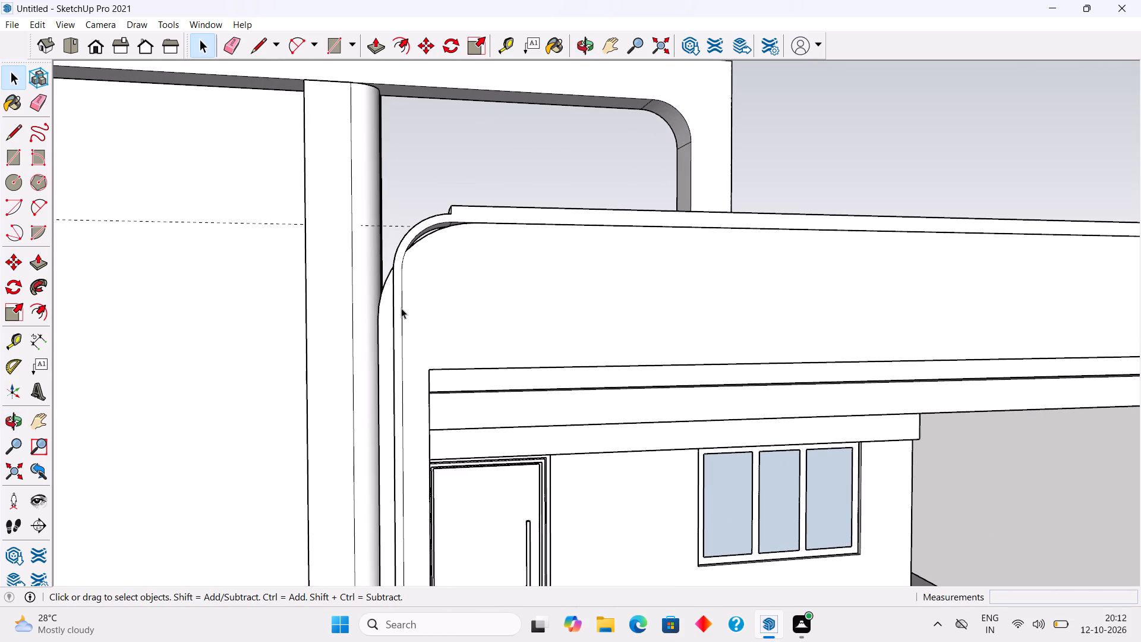
scroll(401, 308, "down", 12)
scroll(392, 411, "up", 8)
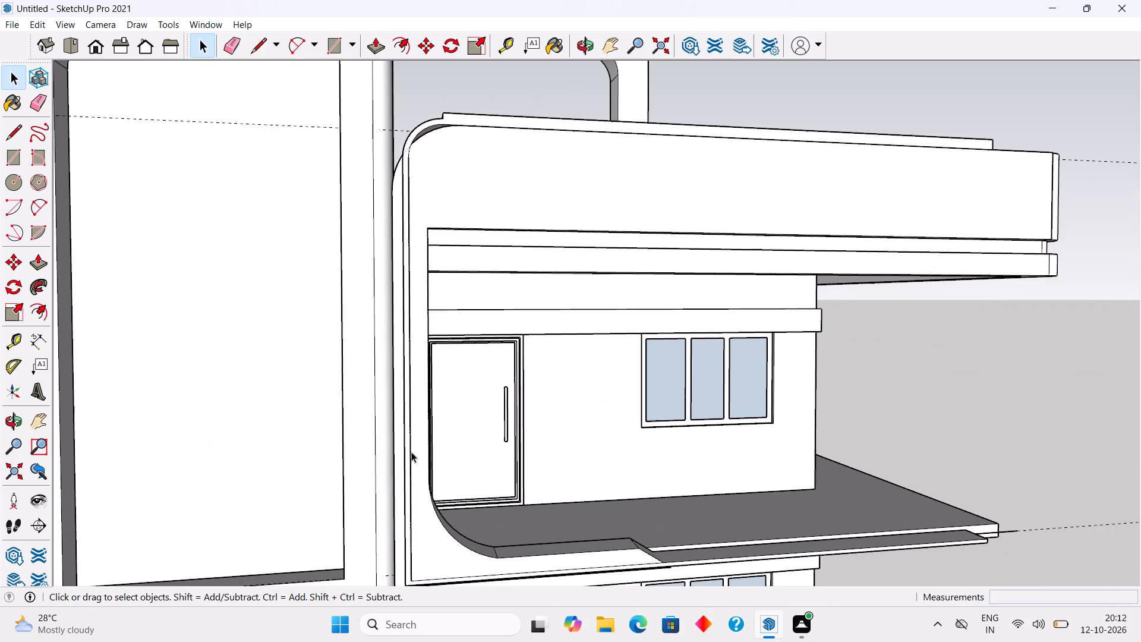
left_click(411, 453)
scroll(411, 457, "down", 2)
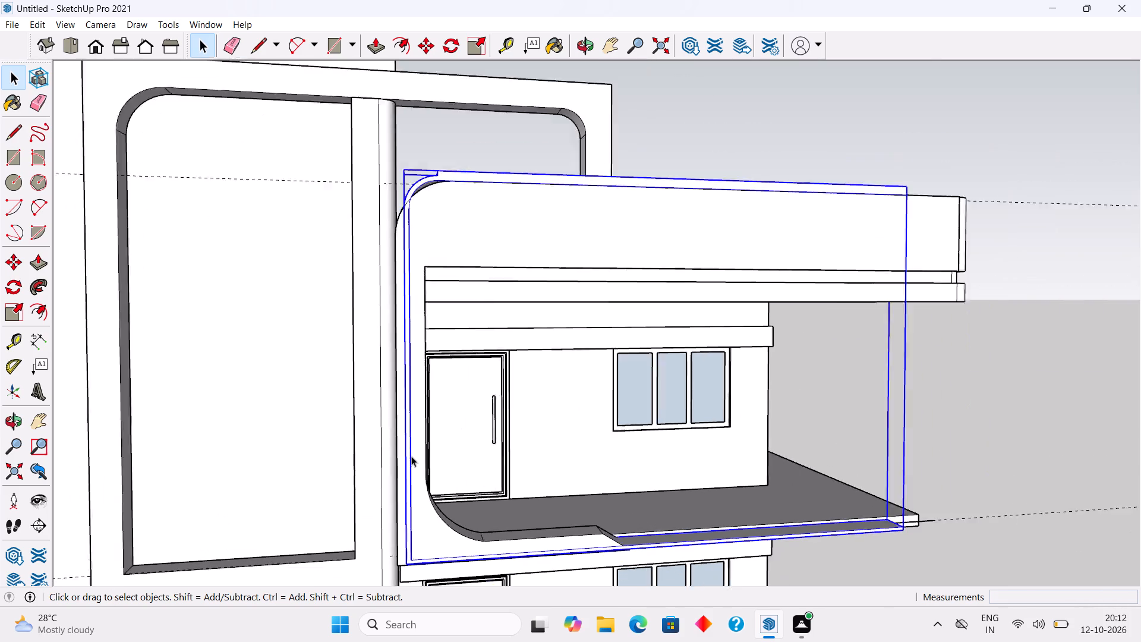
scroll(411, 456, "down", 1)
middle_click_drag(379, 560, 481, 492)
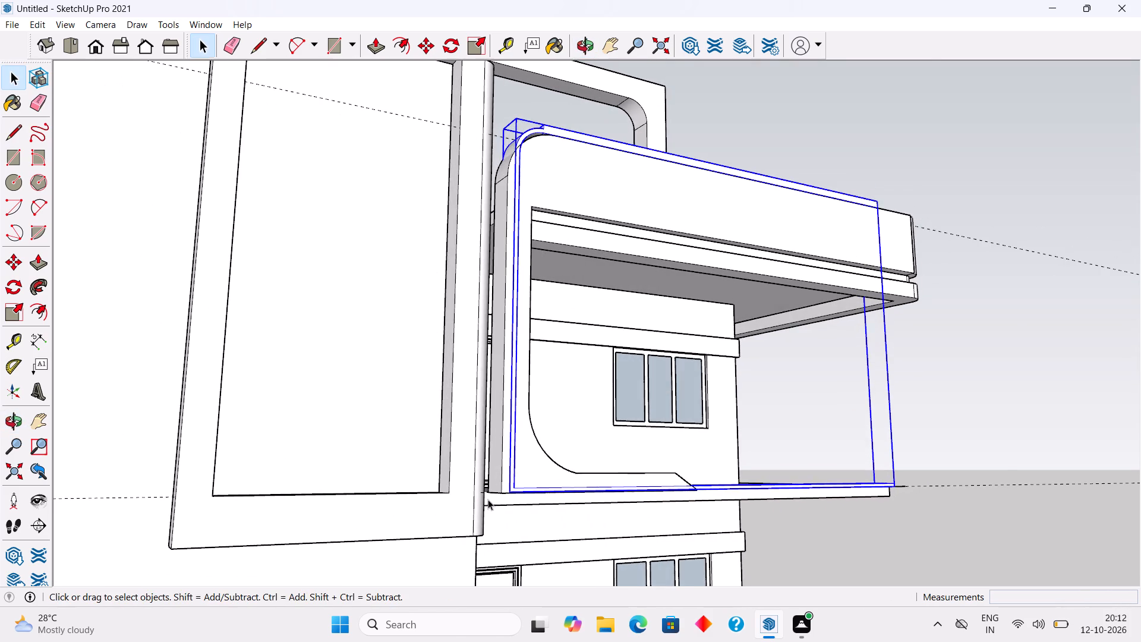
scroll(494, 495, "up", 4)
key("m")
left_click(516, 490)
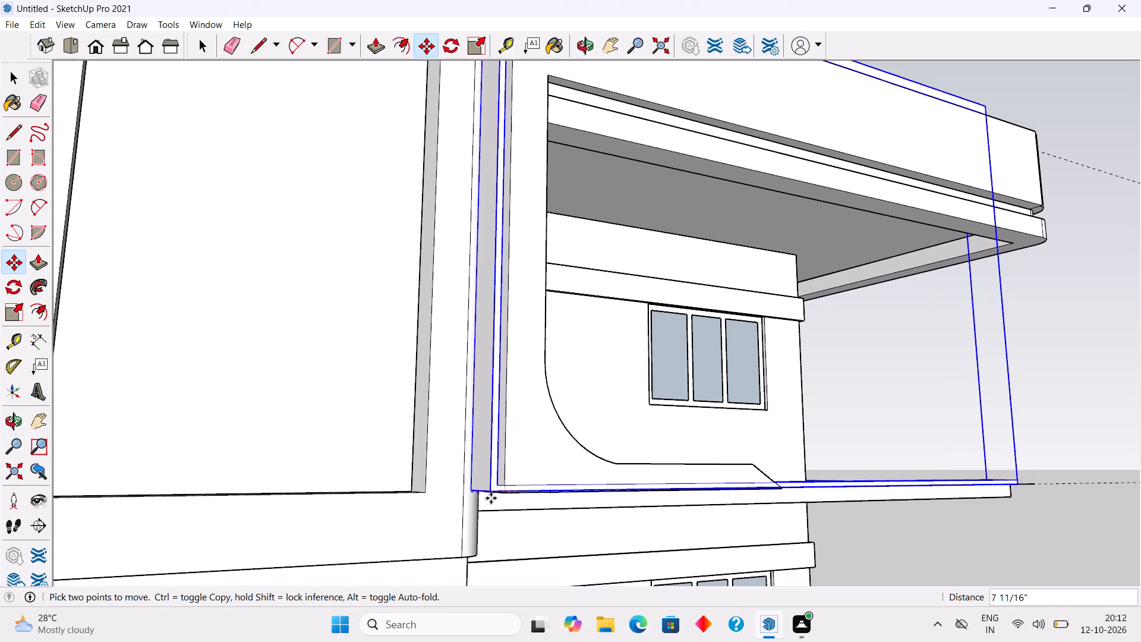
key("space")
scroll(522, 476, "up", 9)
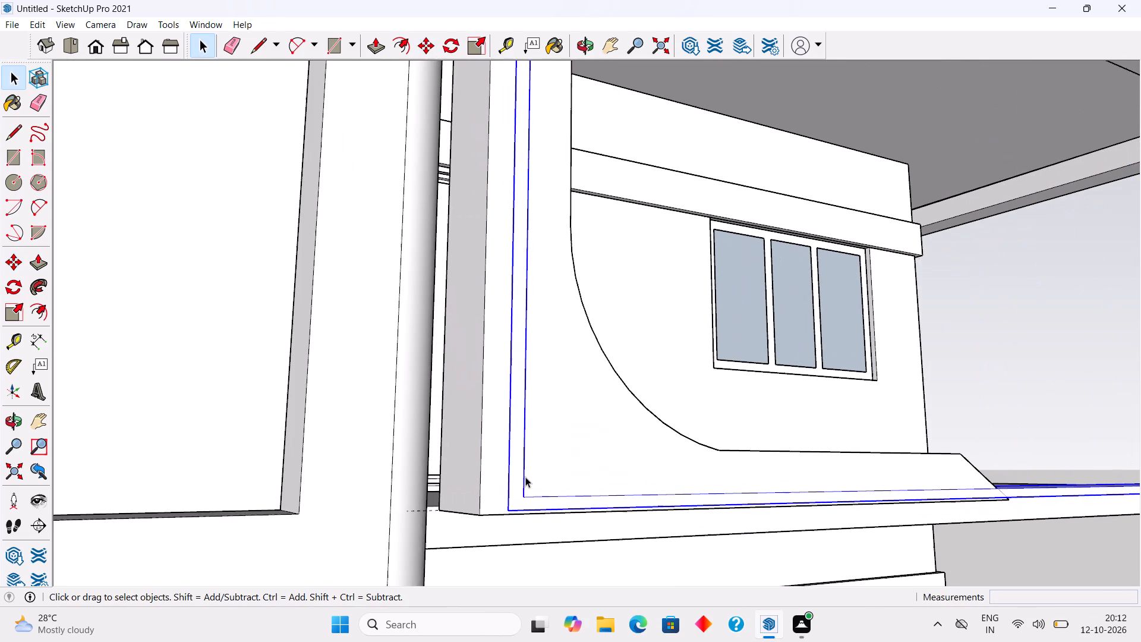
key("m")
left_click(529, 496)
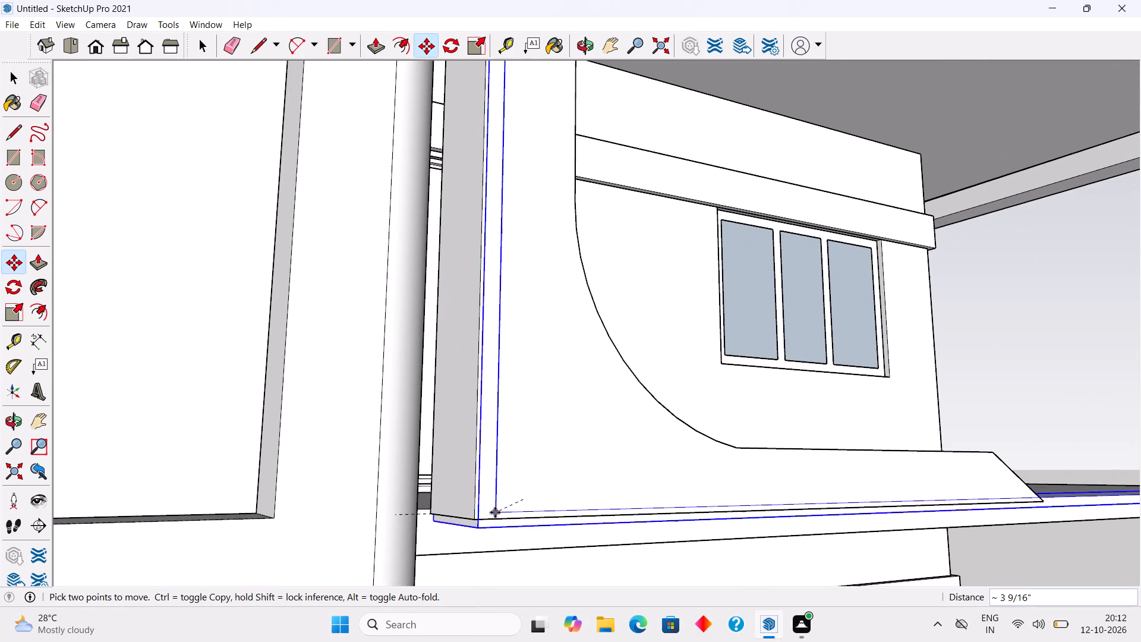
left_click(475, 520)
Examine how the band's rounded upper corner fits around the facade frame's rounded corner.
scroll(475, 520, "down", 5)
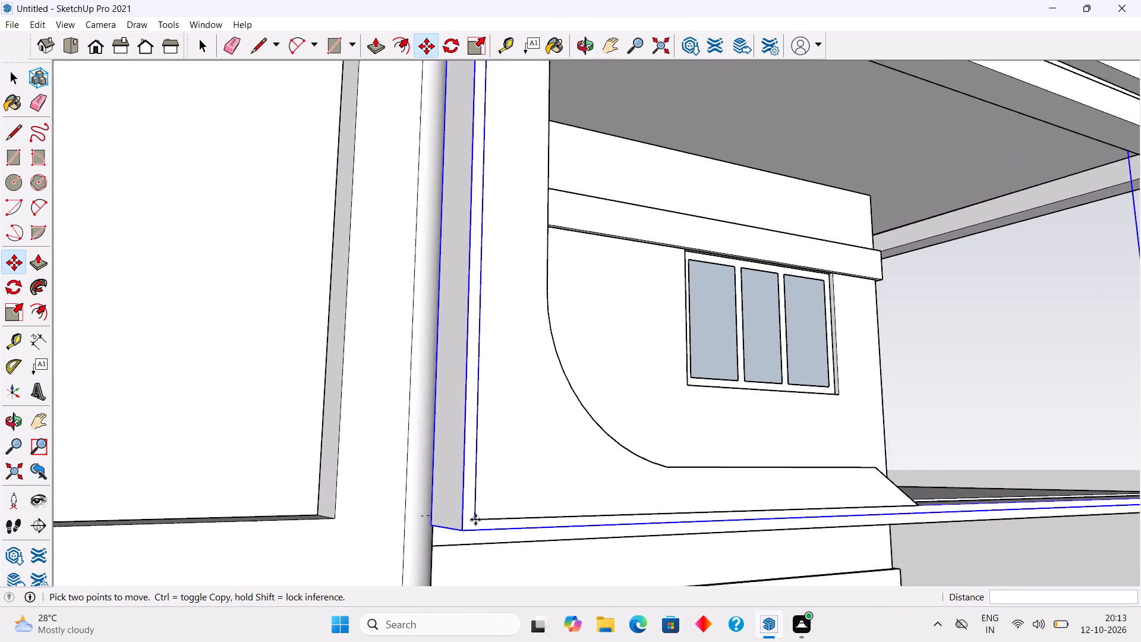
scroll(475, 520, "down", 11)
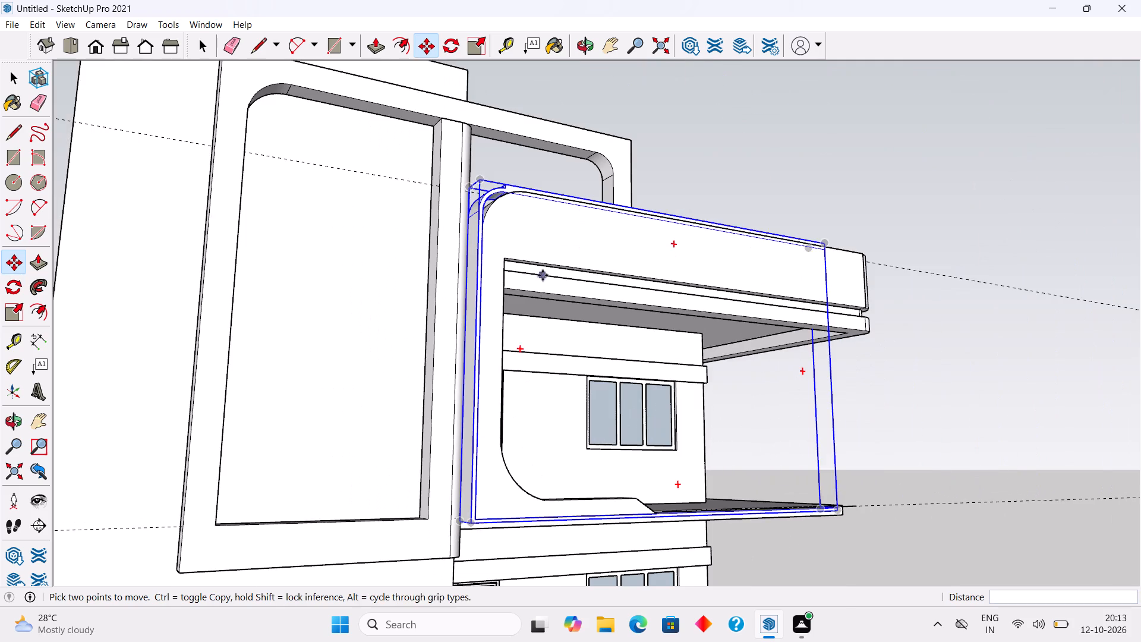
middle_click_drag(543, 275, 456, 376)
scroll(407, 304, "up", 7)
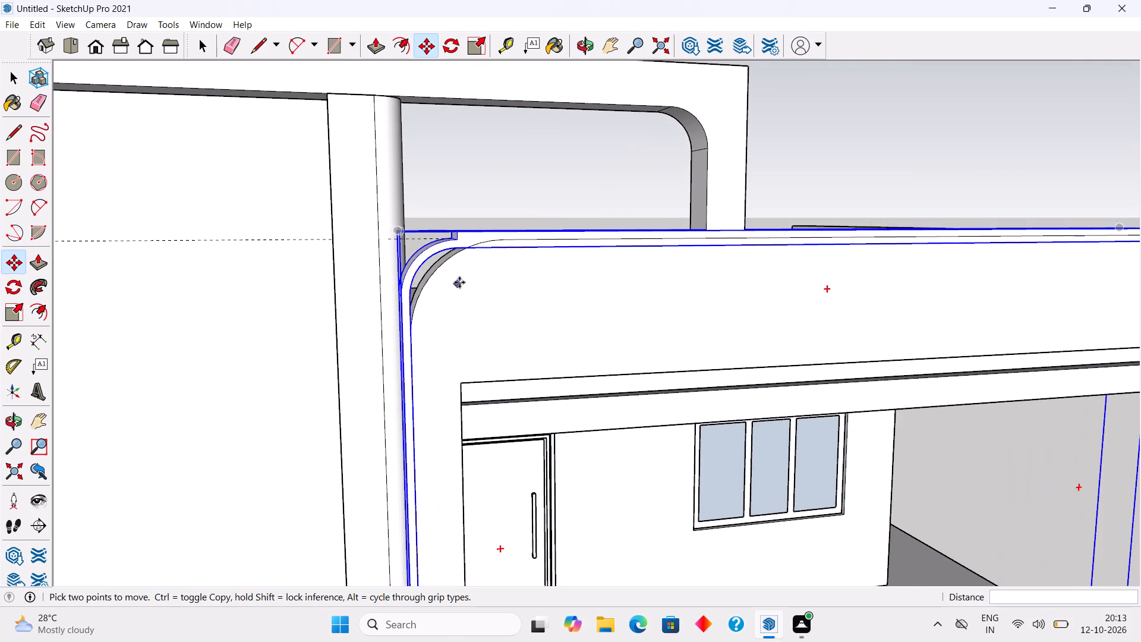
middle_click_drag(493, 255, 421, 249)
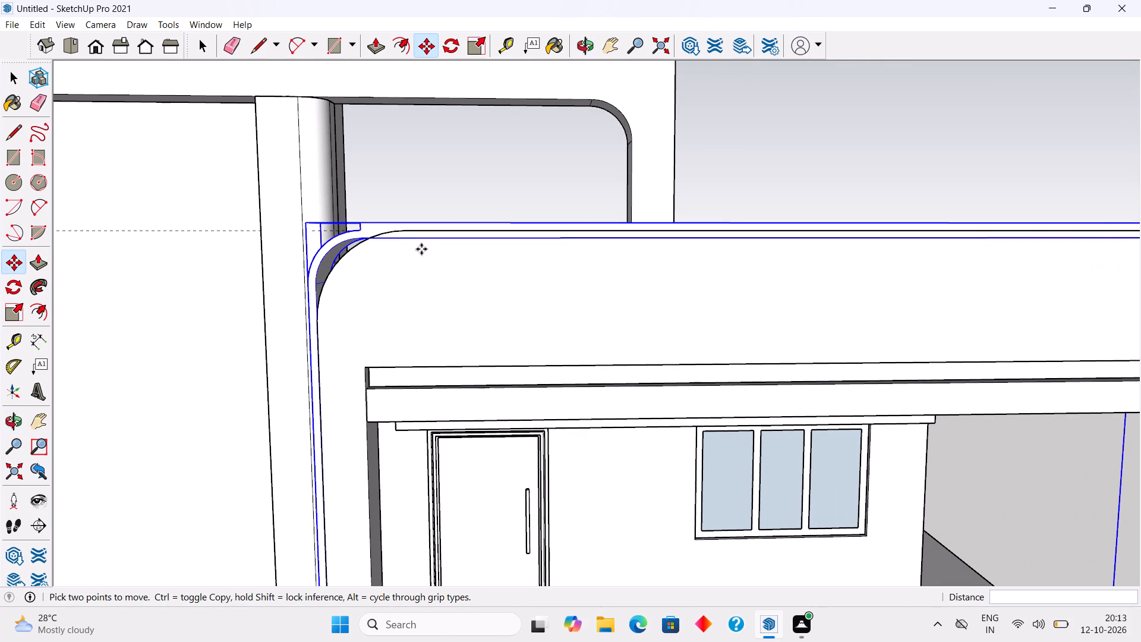
Delete the separate C-shaped band that was fitted around the facade frame and parapet.
scroll(421, 249, "down", 4)
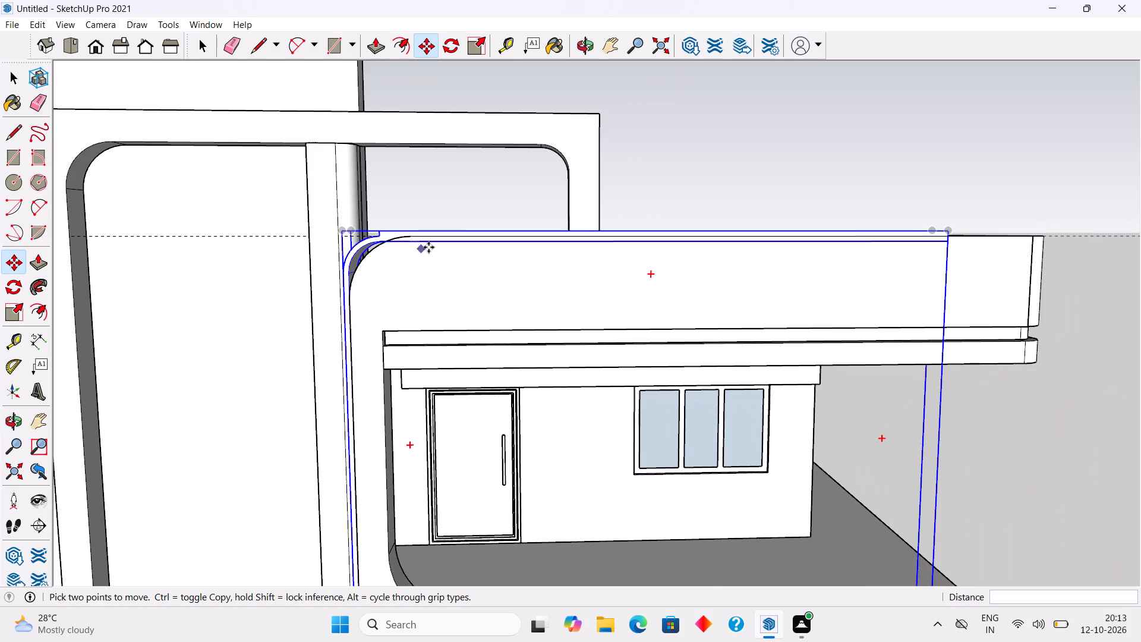
middle_click_drag(487, 254, 482, 281)
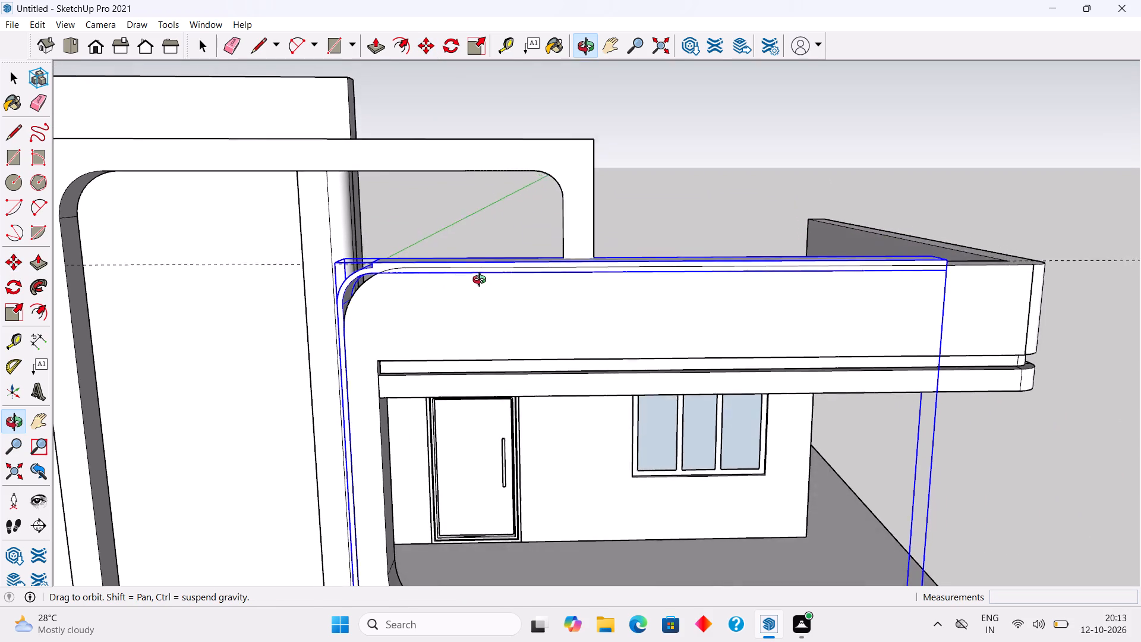
middle_click_drag(482, 281, 489, 319)
scroll(528, 316, "up", 2)
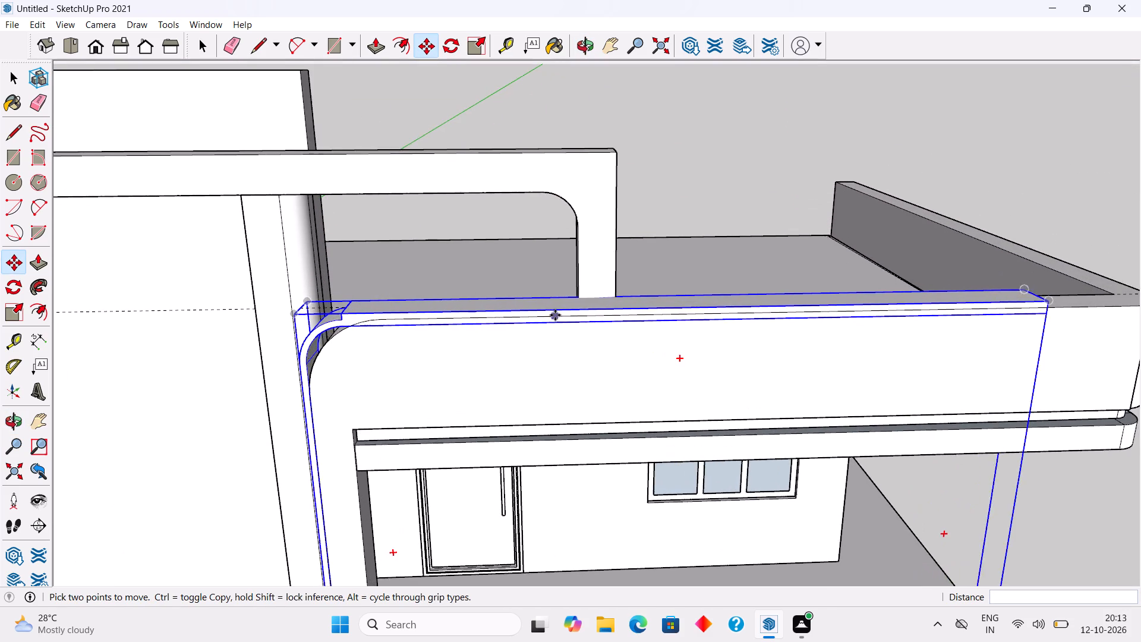
scroll(555, 315, "up", 1)
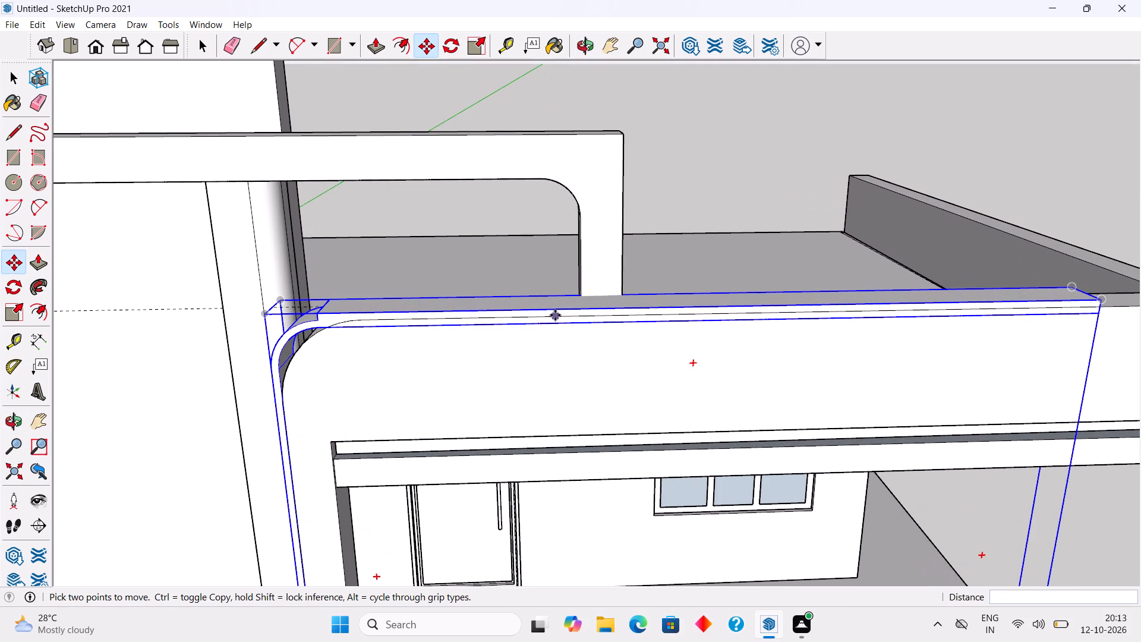
key("space")
middle_click_drag(415, 321, 475, 160)
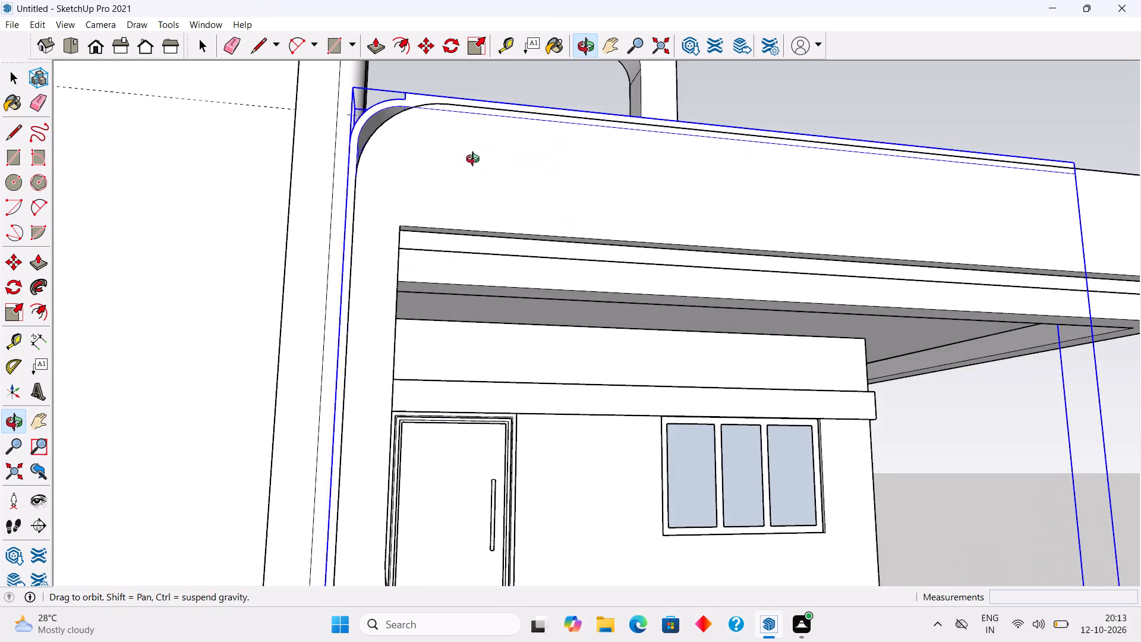
middle_click_drag(475, 160, 457, 193)
scroll(456, 194, "down", 3)
key("Delete")
scroll(454, 198, "down", 5)
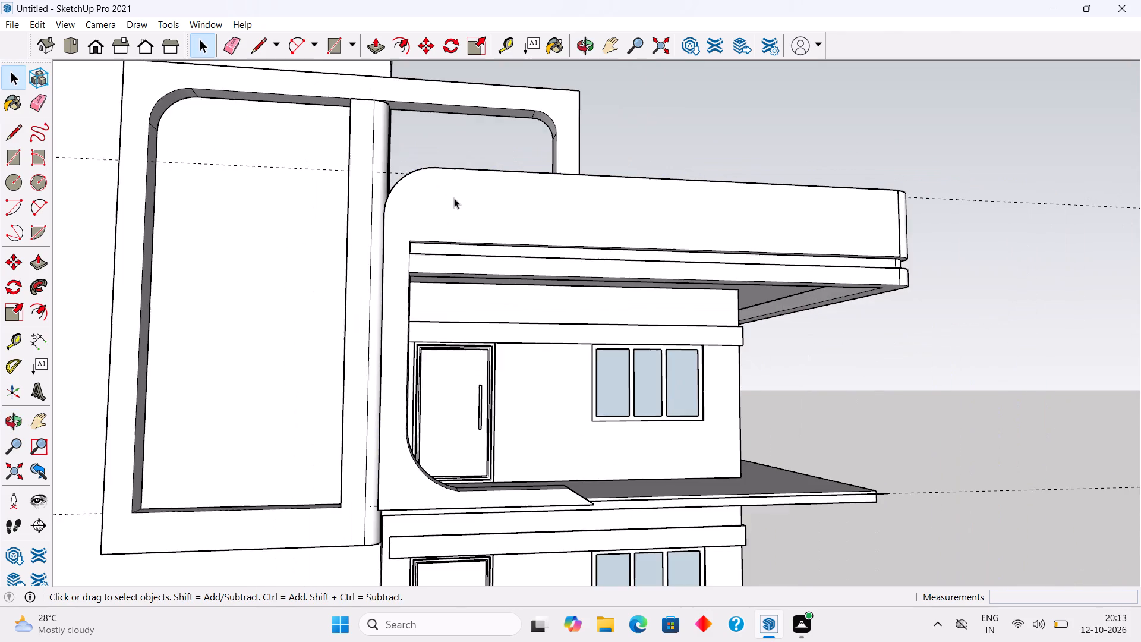
Examine the side and front of the round-cornered facade frame and its gap to the neighbouring tall frame.
middle_click_drag(454, 260, 543, 386)
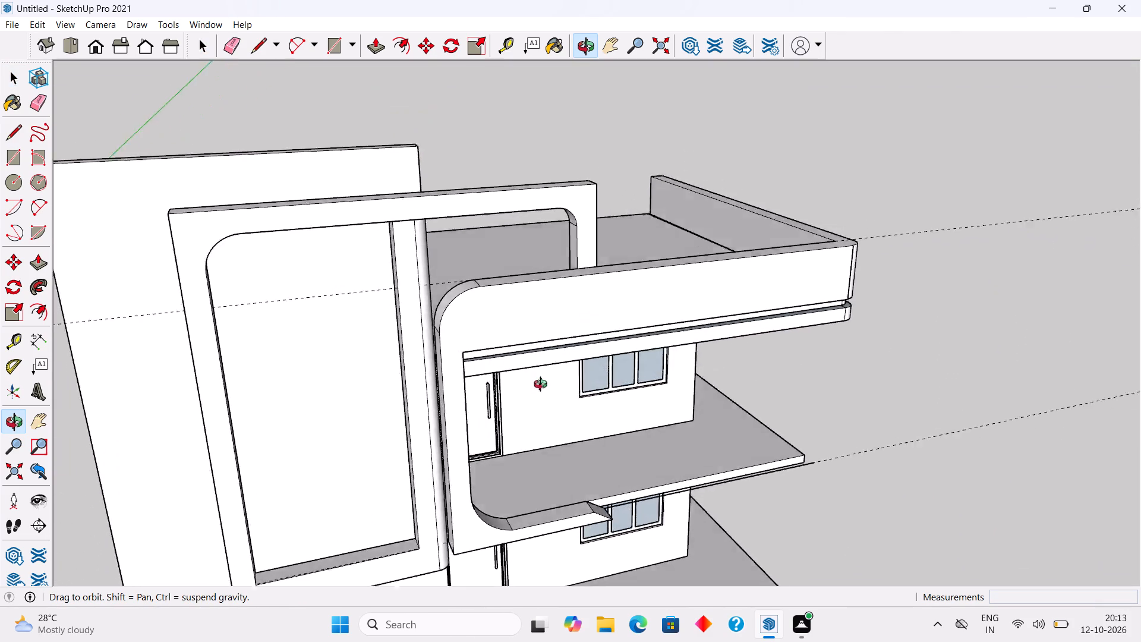
middle_click_drag(543, 386, 703, 339)
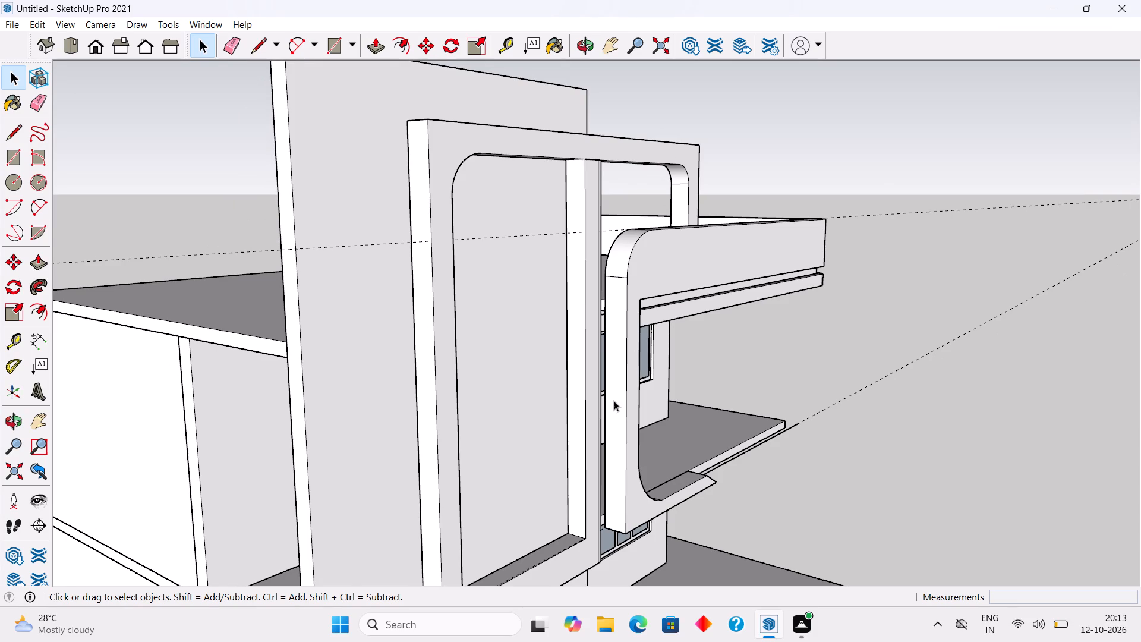
scroll(616, 396, "up", 3)
left_click(636, 353)
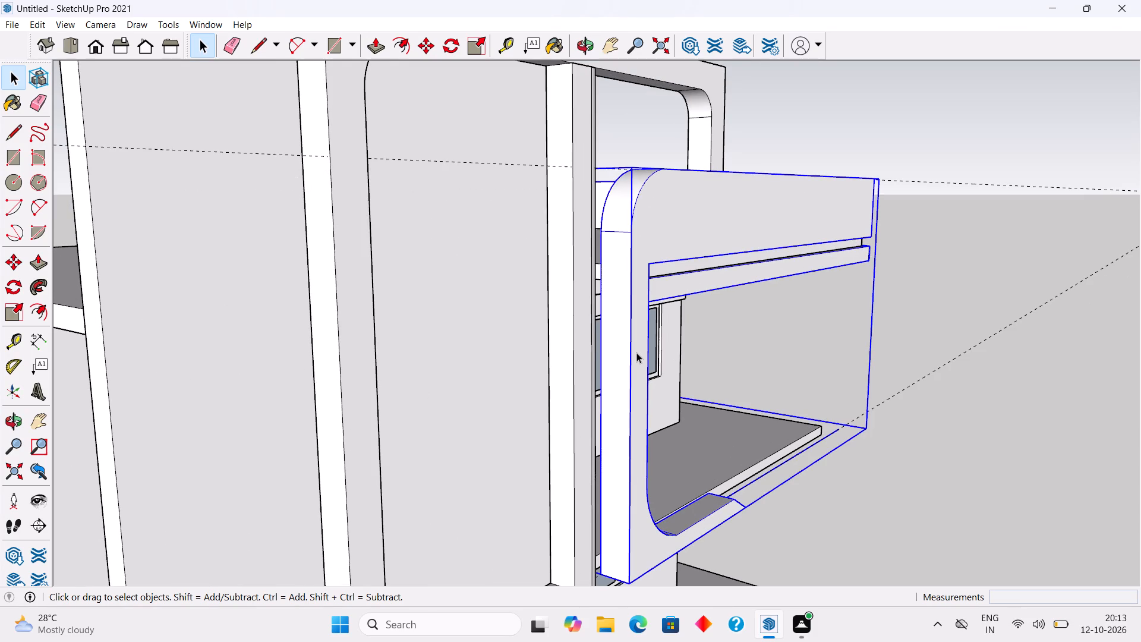
left_click(636, 353)
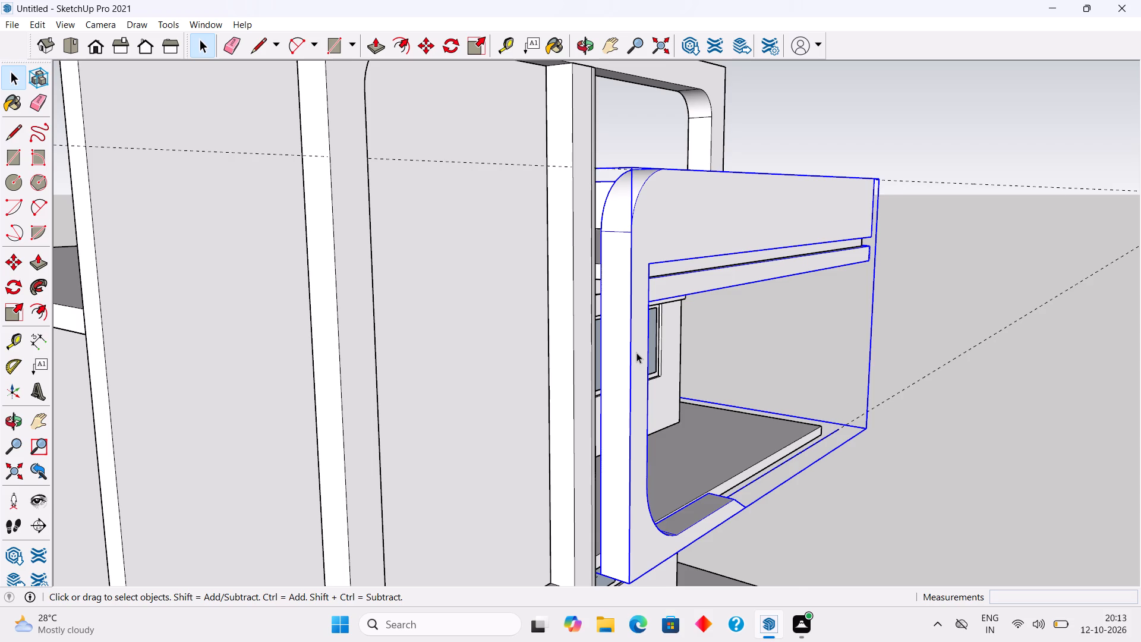
scroll(638, 348, "up", 5)
left_click(638, 348)
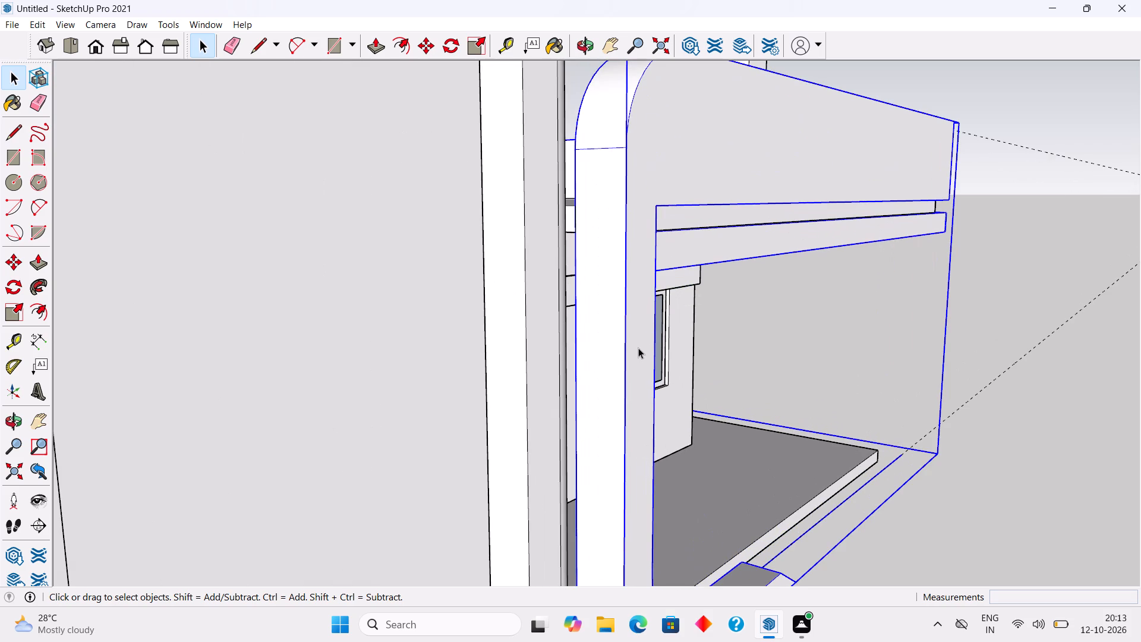
left_click(1026, 301)
middle_click_drag(819, 360, 718, 378)
scroll(719, 378, "down", 2)
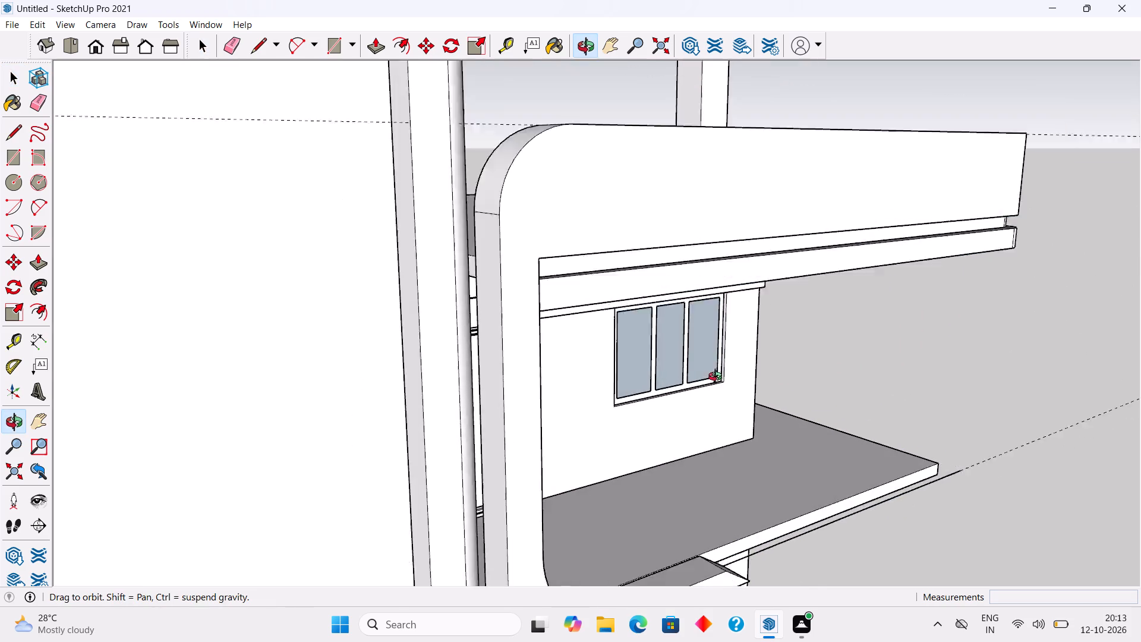
middle_click_drag(718, 378, 711, 377)
scroll(718, 378, "down", 2)
middle_click_drag(570, 418, 459, 394)
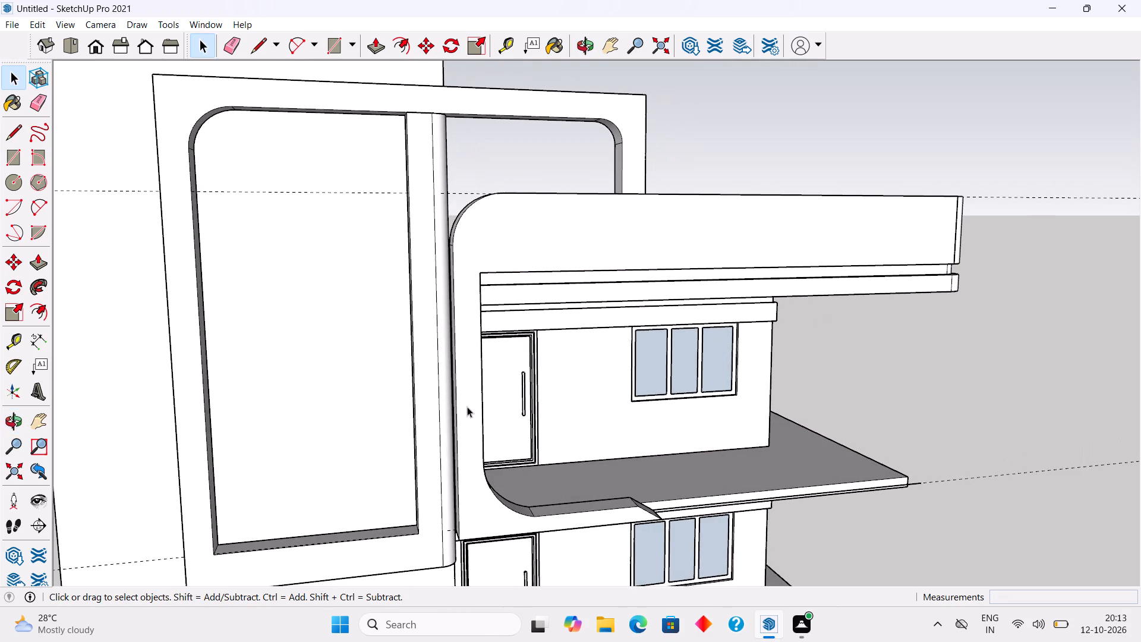
Open the C-shaped facade frame's group and offset its front face outline outward by 2".
left_click(468, 402)
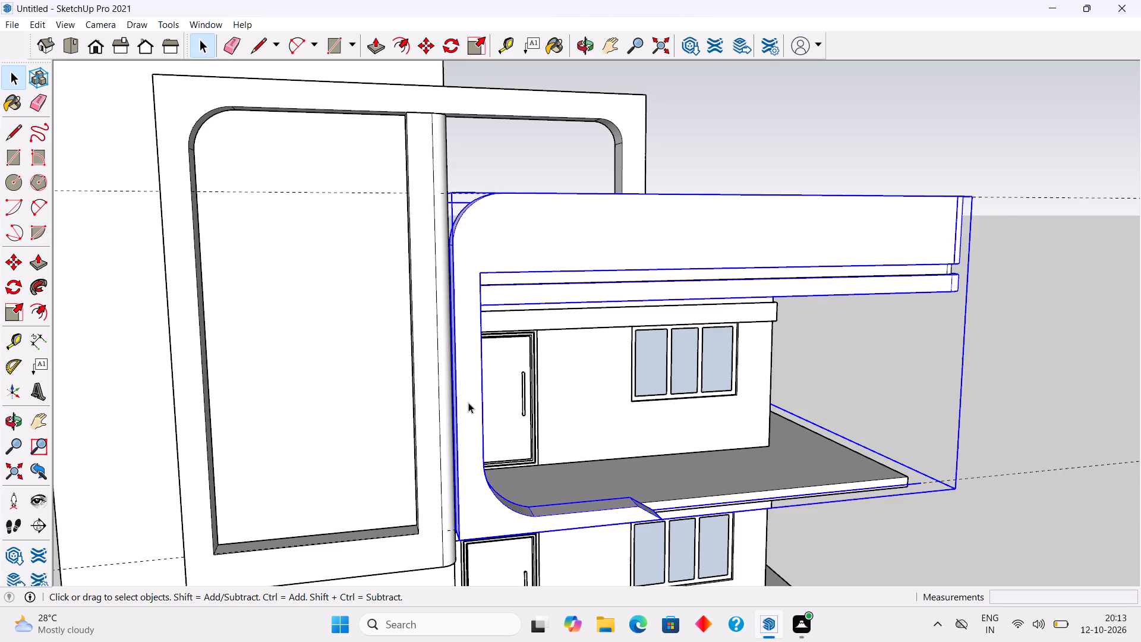
triple_click(468, 402)
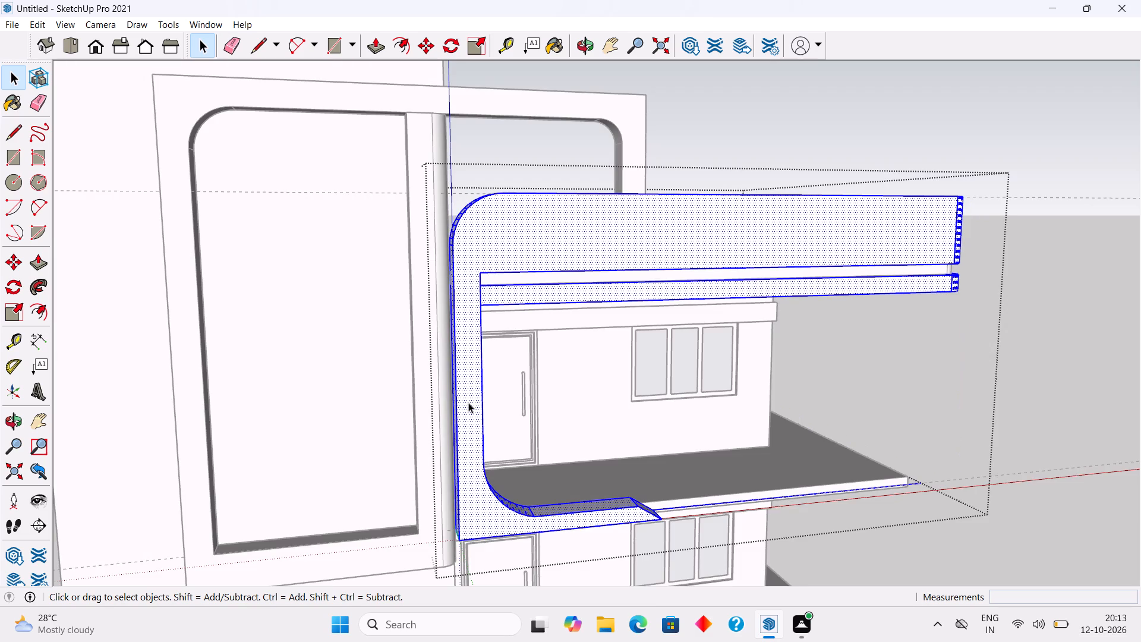
key("f")
left_click(467, 407)
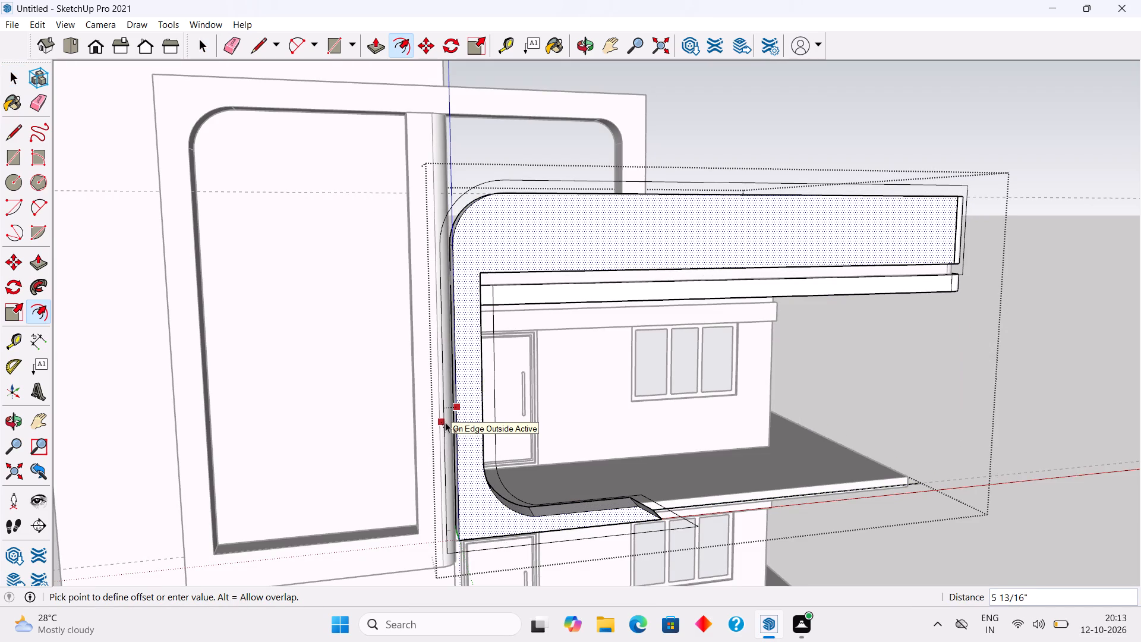
type("2\"")
key("Return")
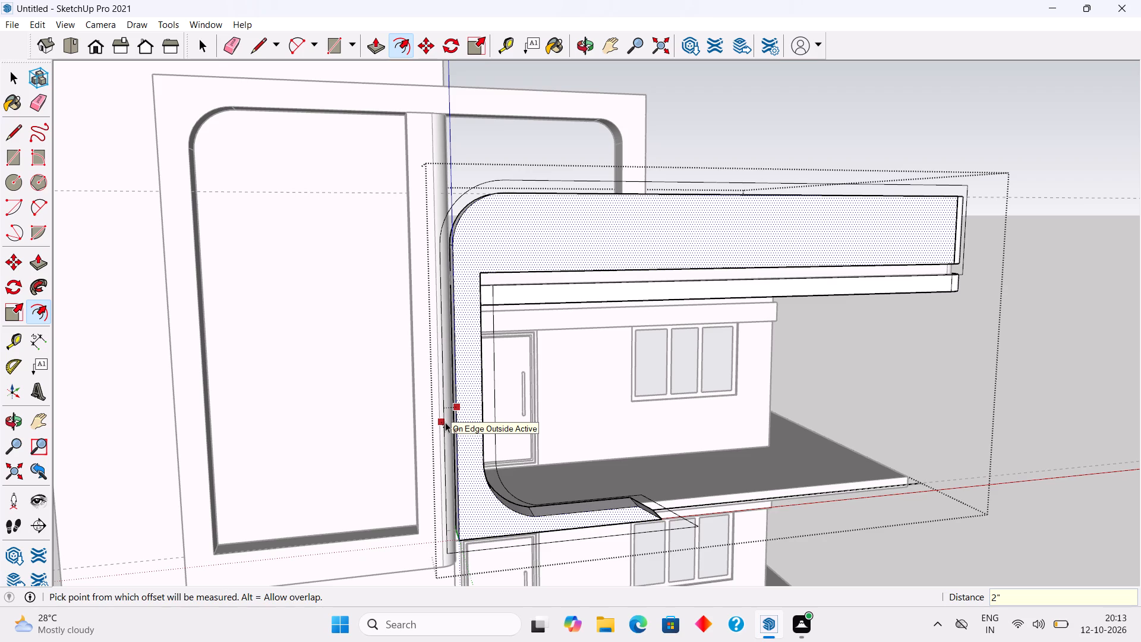
key("space")
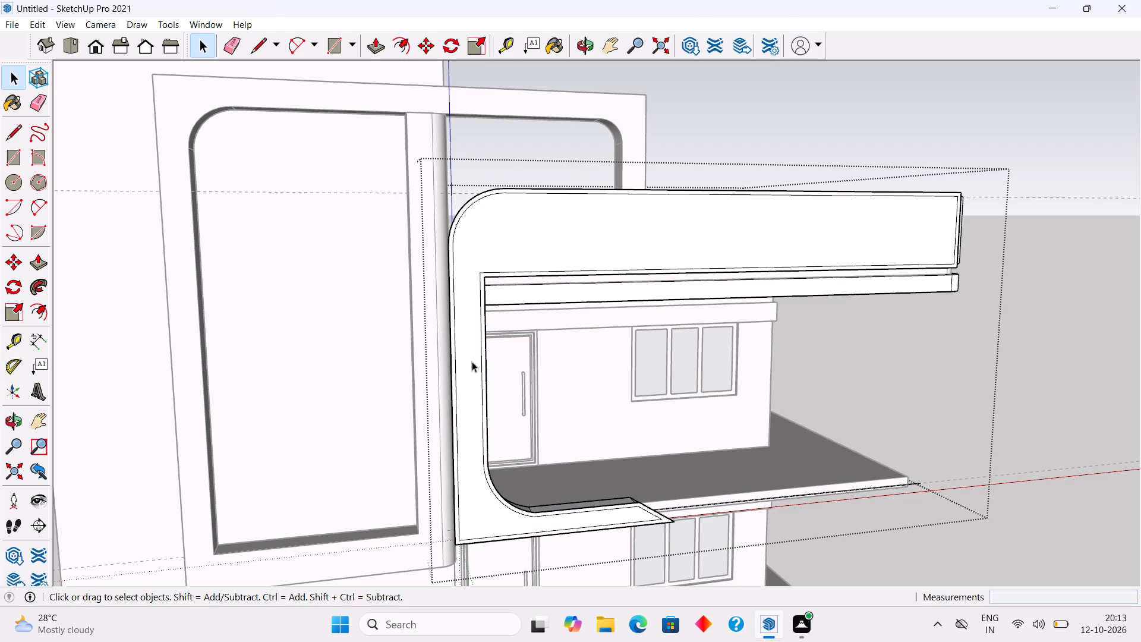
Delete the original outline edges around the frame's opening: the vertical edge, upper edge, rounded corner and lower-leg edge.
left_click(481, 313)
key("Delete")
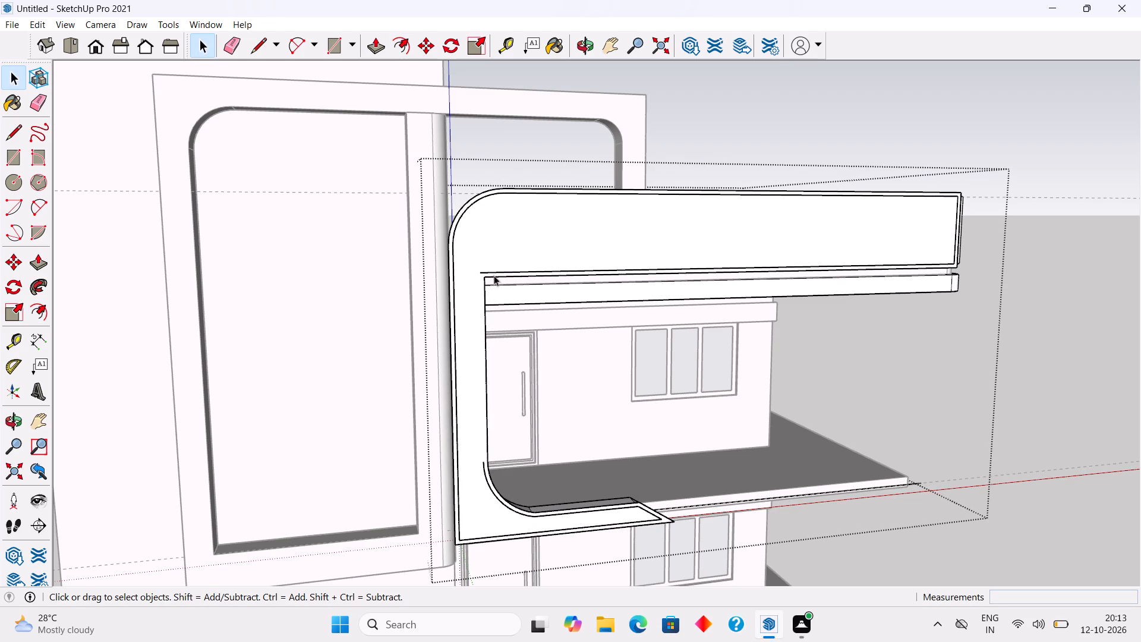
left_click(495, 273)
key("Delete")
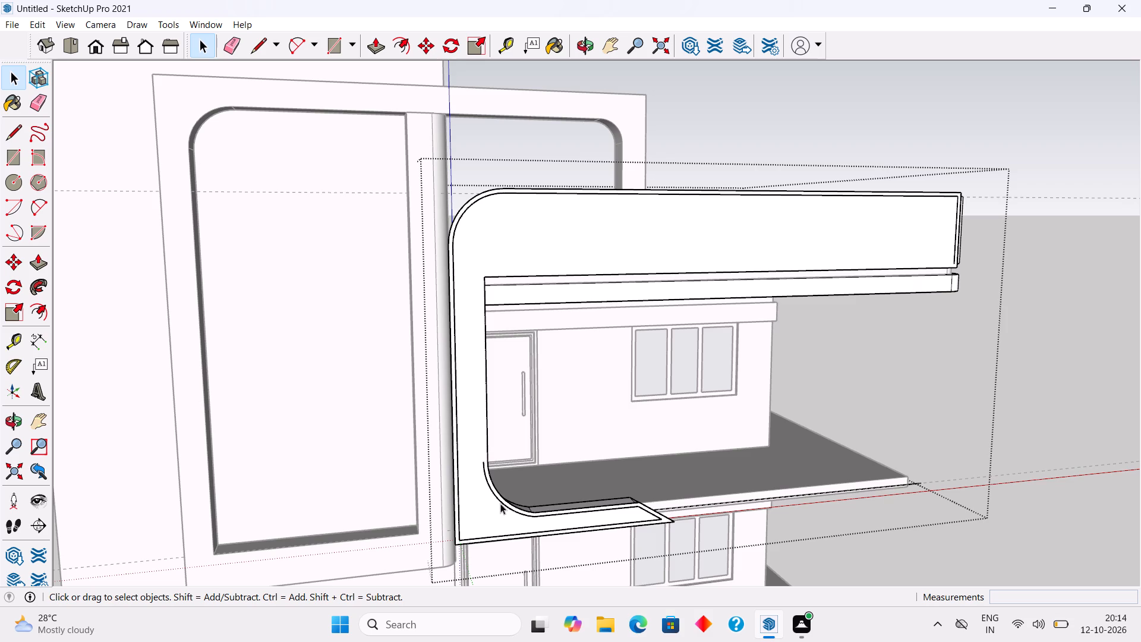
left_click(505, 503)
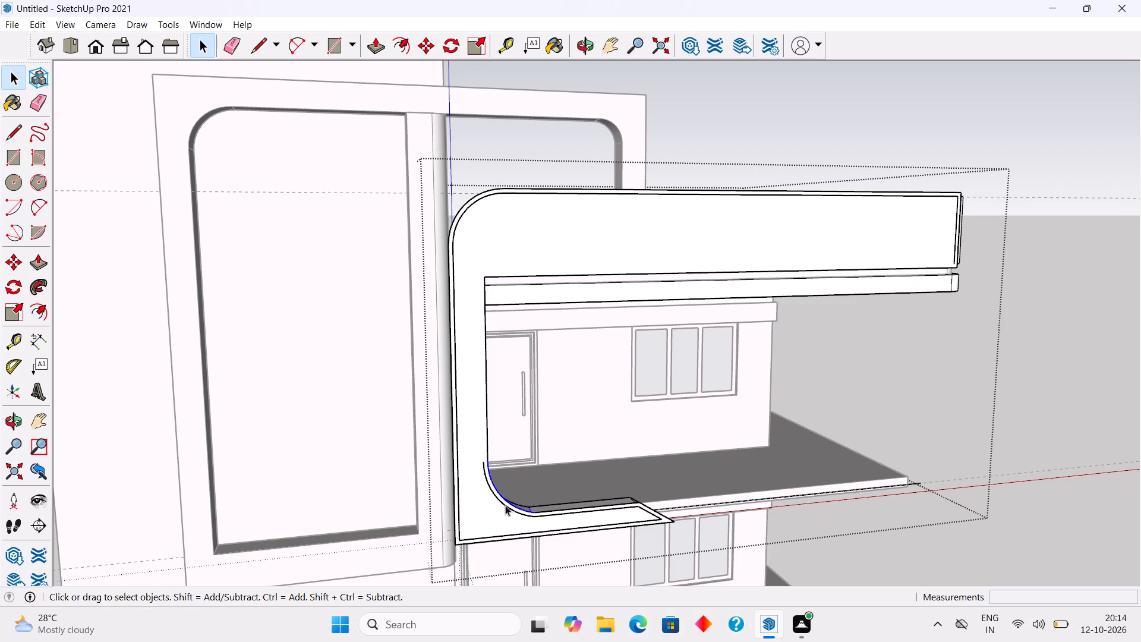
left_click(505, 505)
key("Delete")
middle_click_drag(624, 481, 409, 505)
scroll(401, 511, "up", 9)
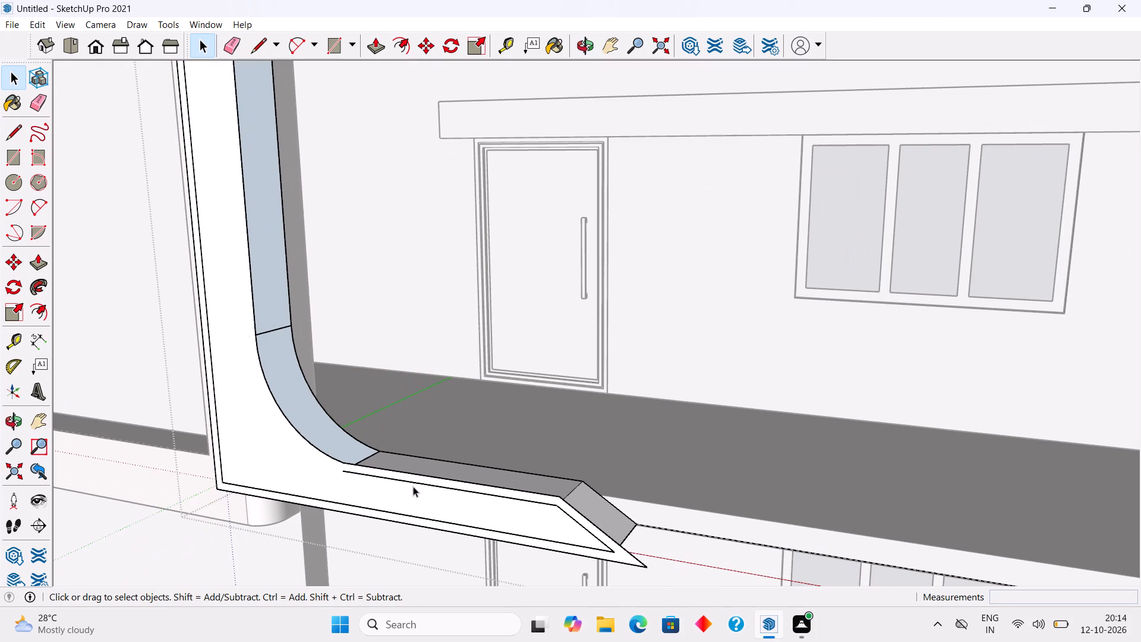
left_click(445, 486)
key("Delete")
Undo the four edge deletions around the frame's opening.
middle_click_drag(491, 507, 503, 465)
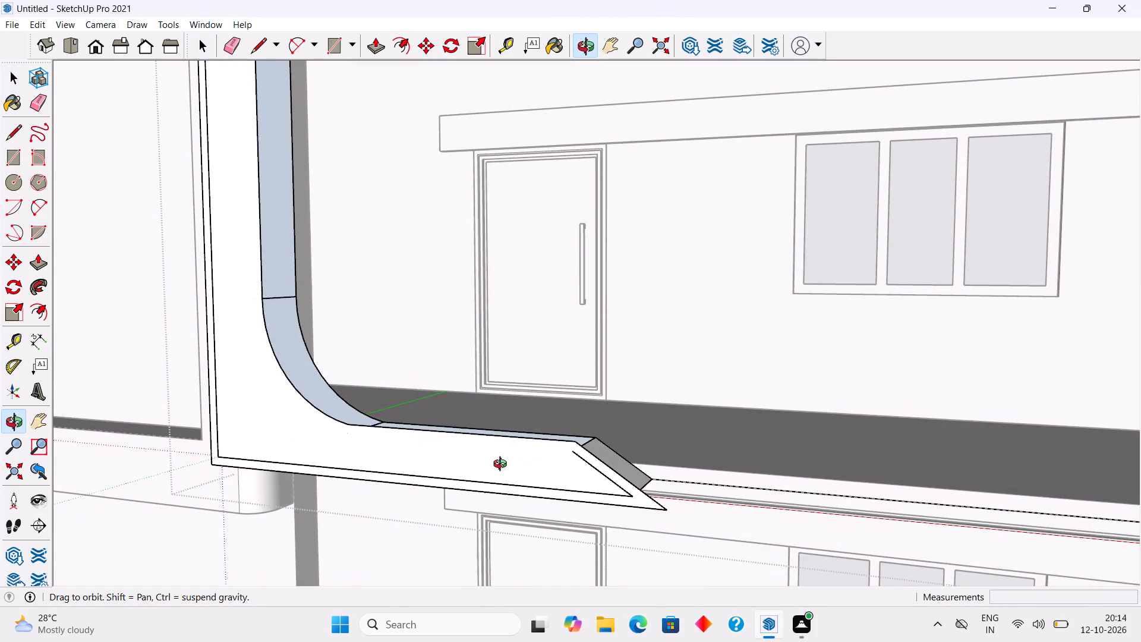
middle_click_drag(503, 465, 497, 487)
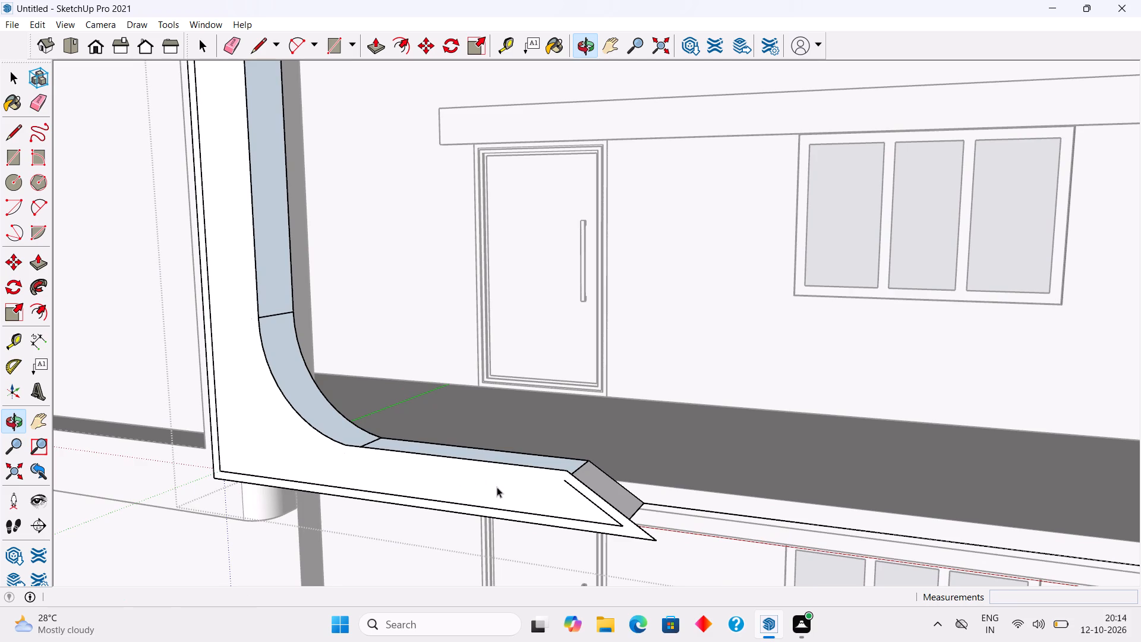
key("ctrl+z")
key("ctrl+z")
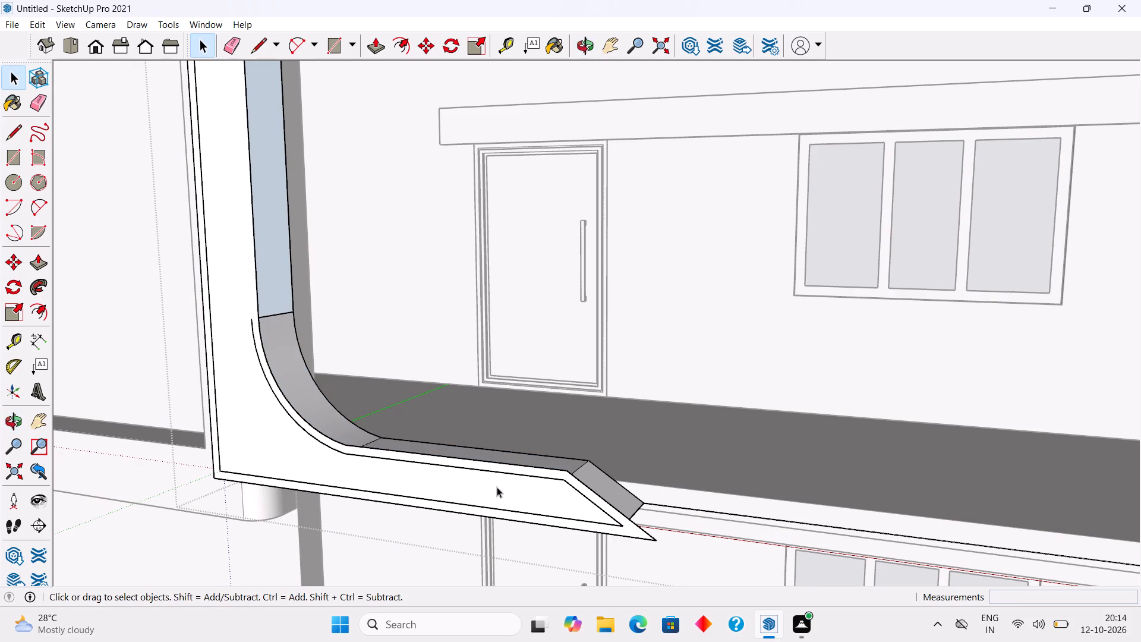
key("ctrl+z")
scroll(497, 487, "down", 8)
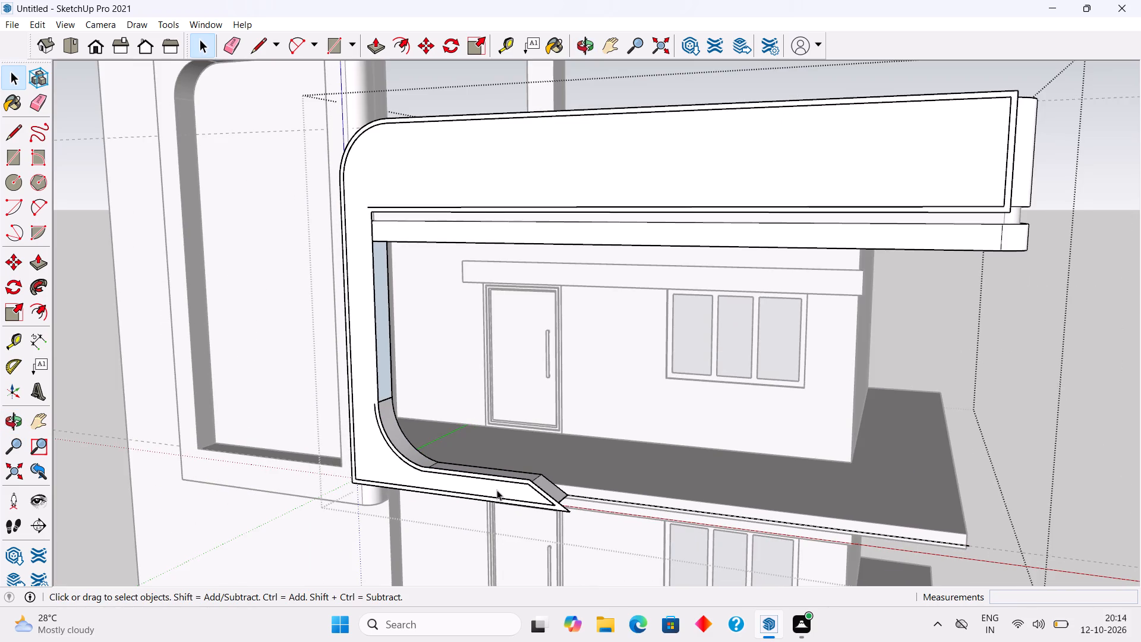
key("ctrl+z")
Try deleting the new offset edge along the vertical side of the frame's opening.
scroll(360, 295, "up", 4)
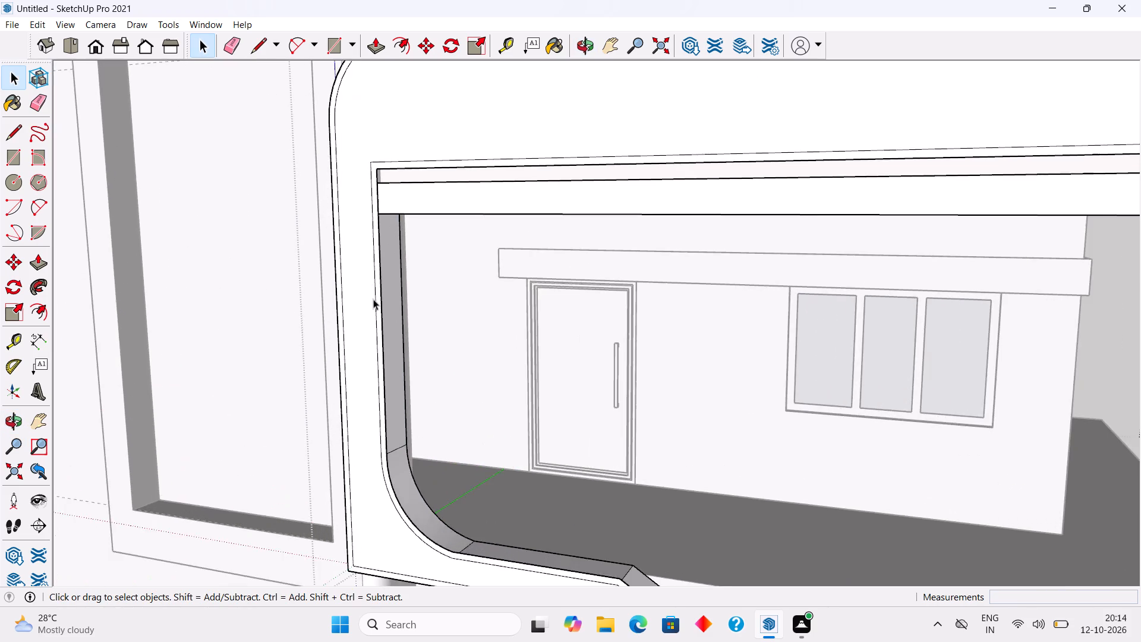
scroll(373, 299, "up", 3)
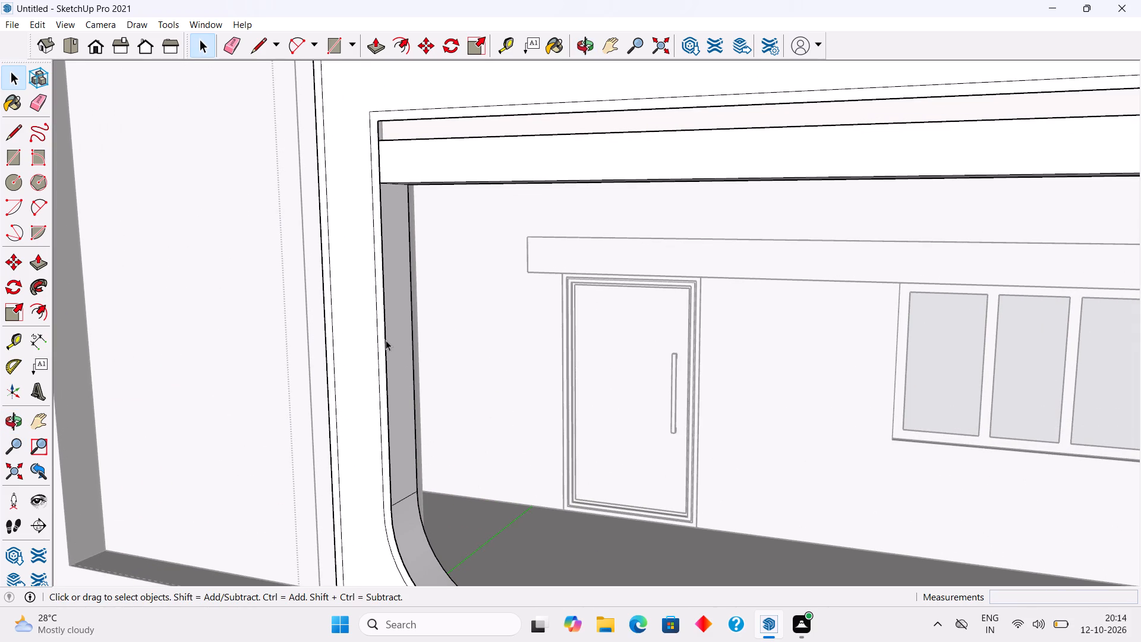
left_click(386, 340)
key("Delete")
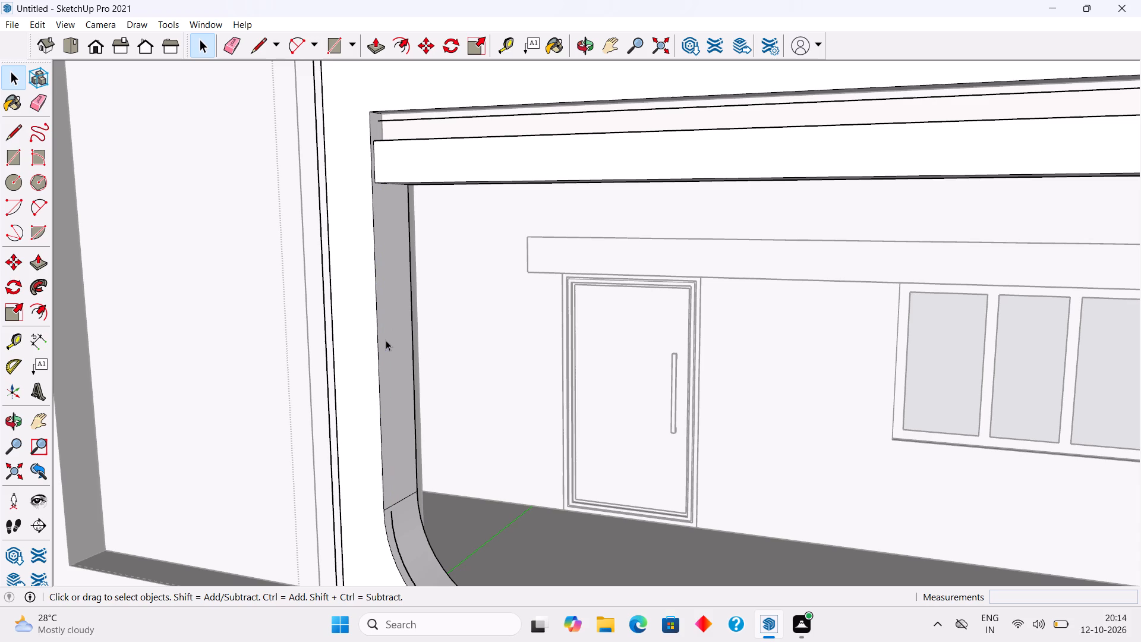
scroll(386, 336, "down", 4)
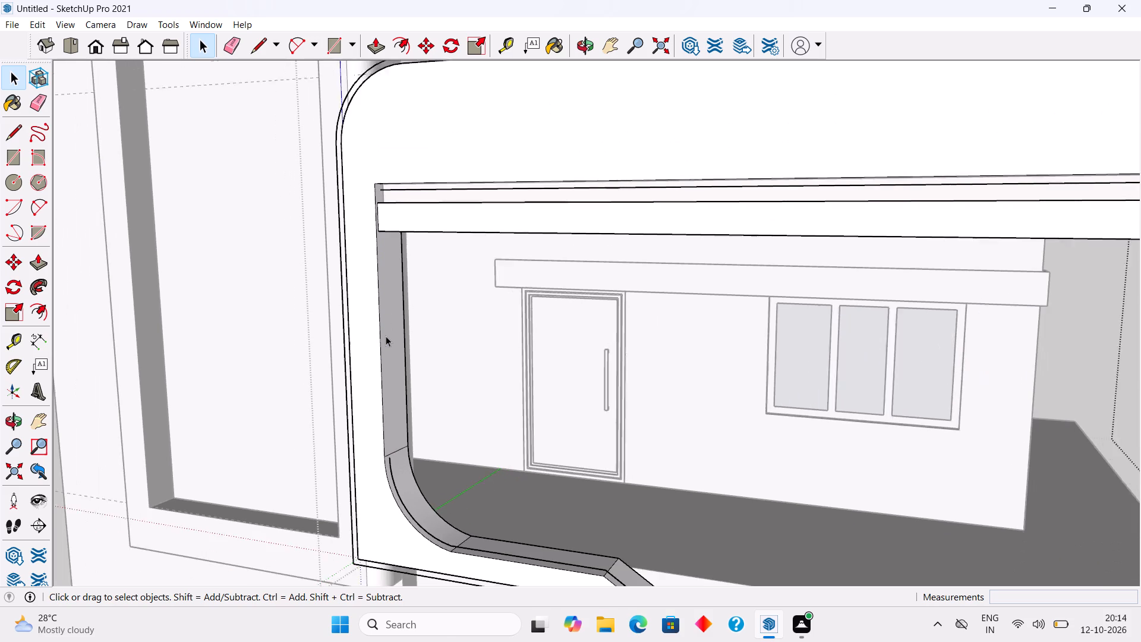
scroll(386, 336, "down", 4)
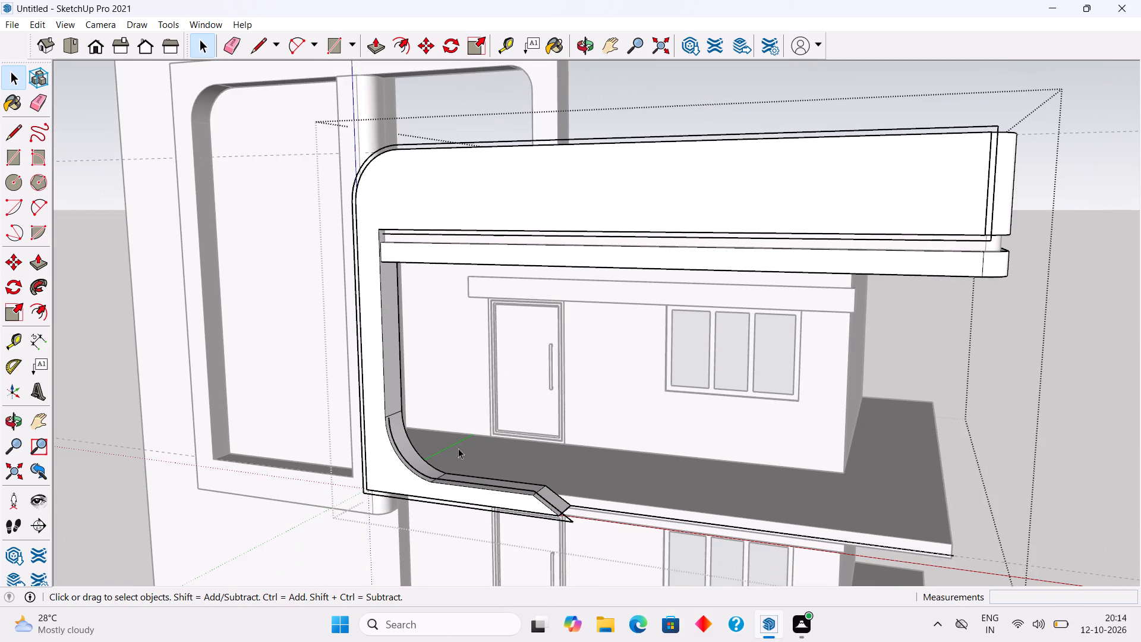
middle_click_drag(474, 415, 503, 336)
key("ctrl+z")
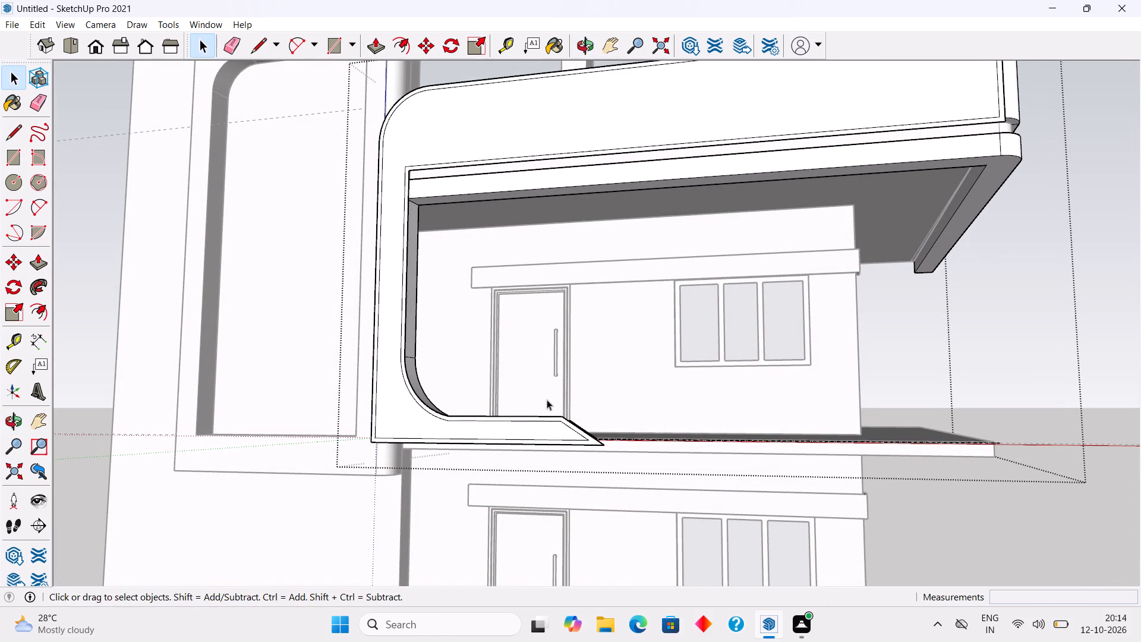
Draw a line about 7 1/8" long joining the offset outline's corner to the outer corner at the lower leg's pointed tip.
scroll(588, 462, "up", 9)
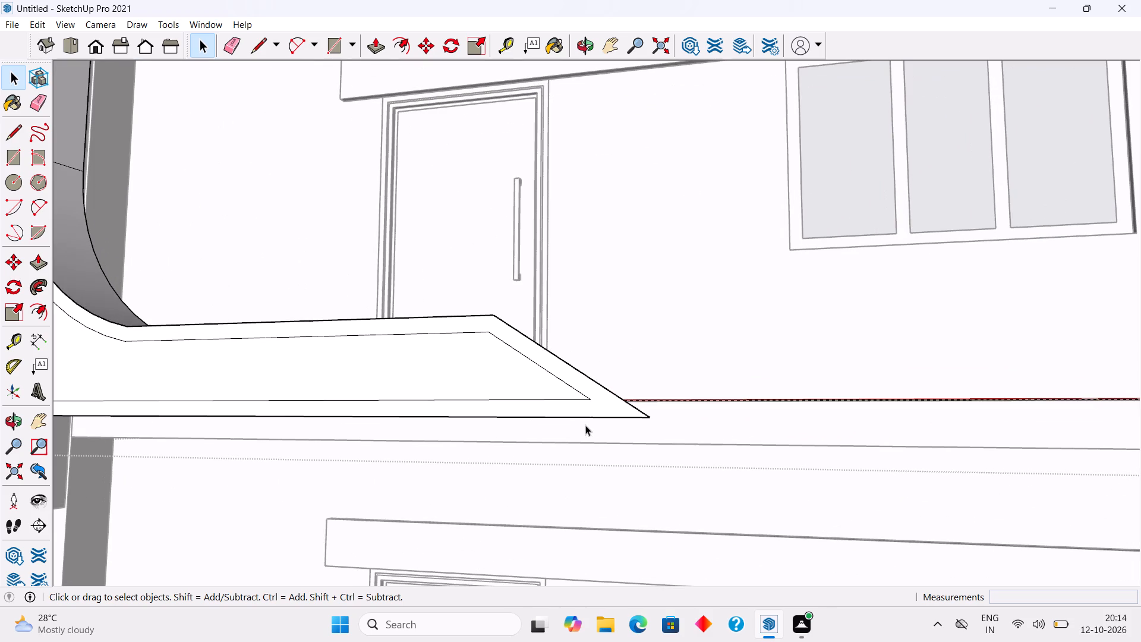
key("l")
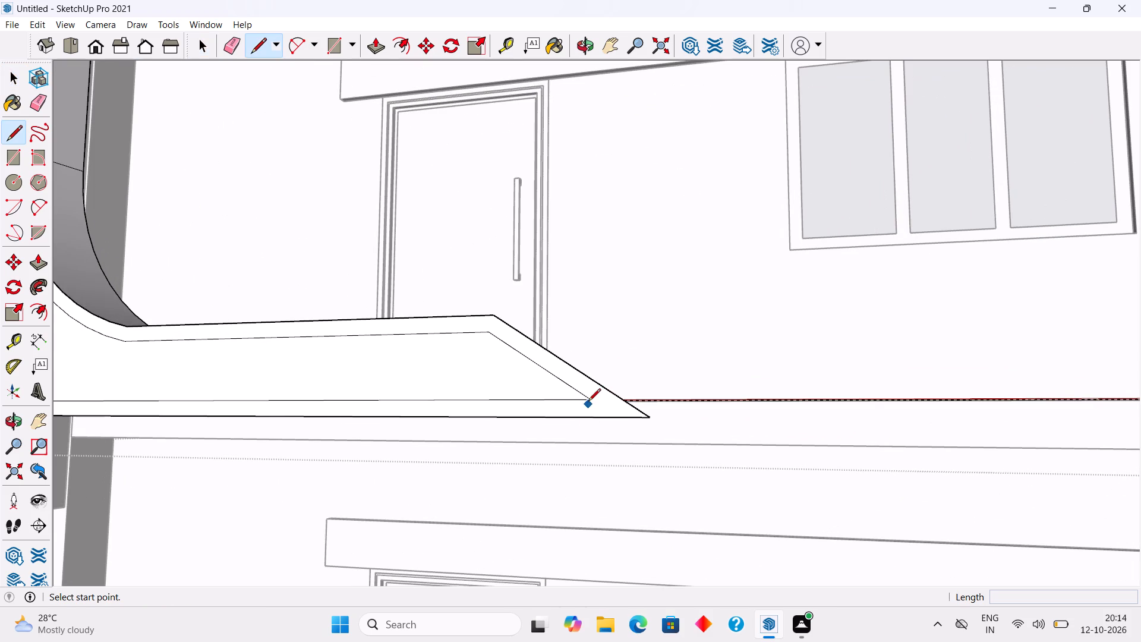
left_click(588, 401)
left_click(647, 416)
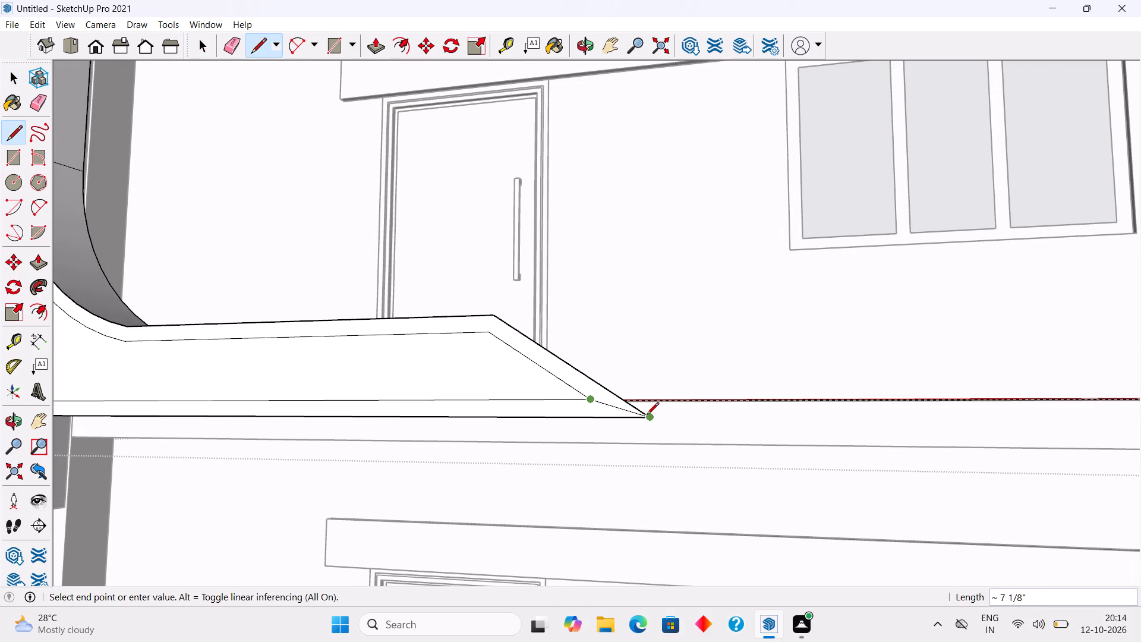
key("space")
Draw a 2" line from the offset outline's top corner straight across to the outer end edge of the frame's upper band.
scroll(647, 416, "down", 2)
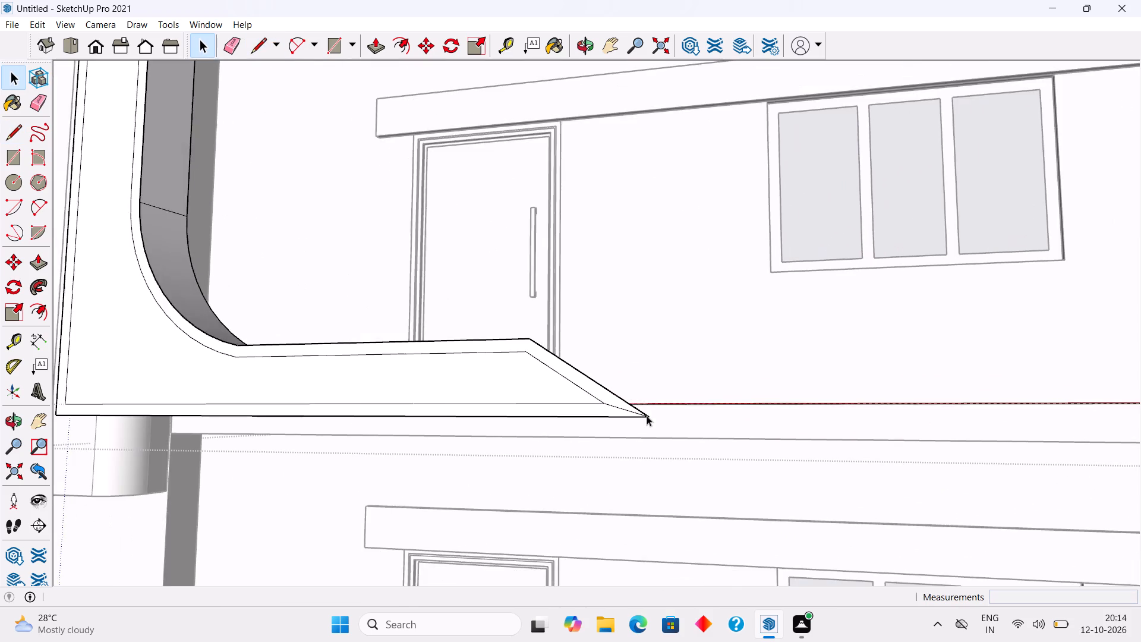
scroll(647, 416, "down", 15)
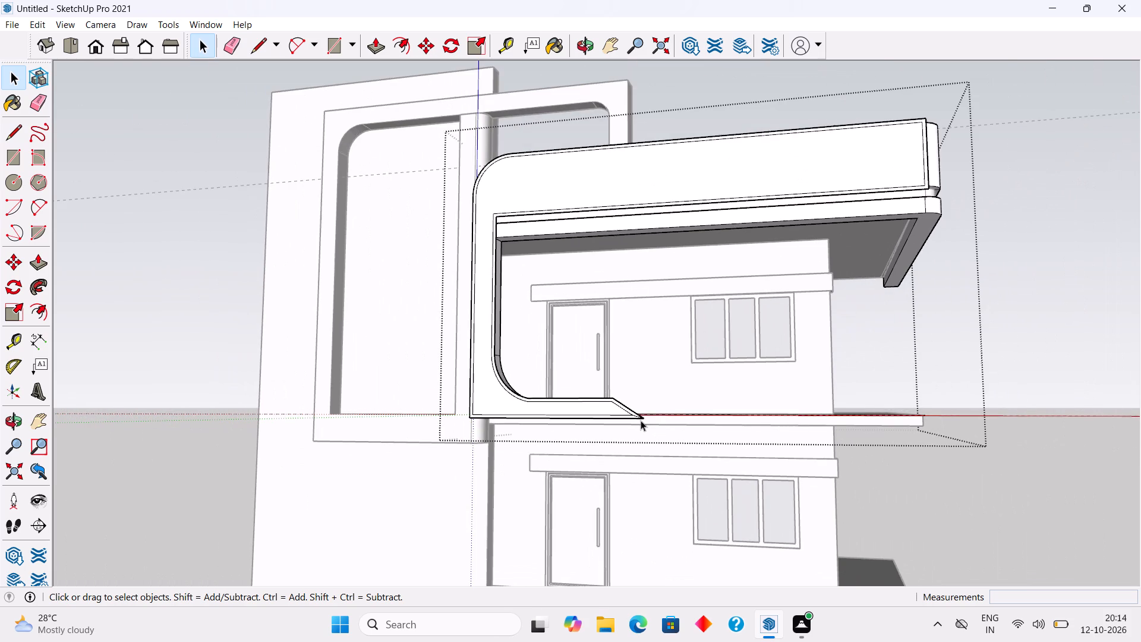
middle_click_drag(635, 430, 636, 534)
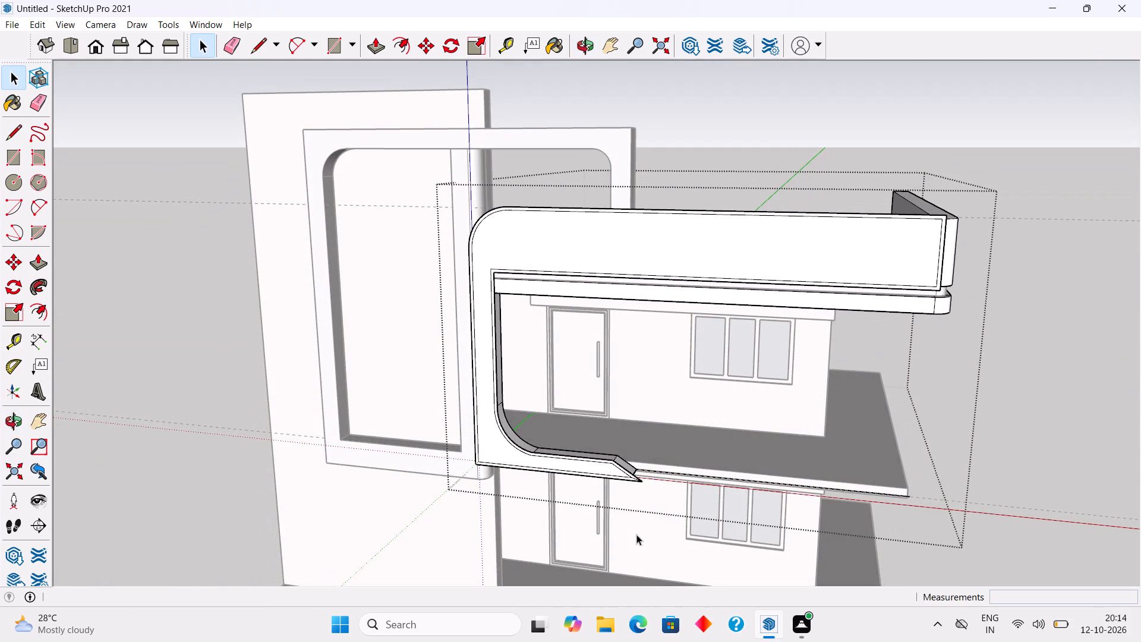
scroll(1014, 317, "up", 6)
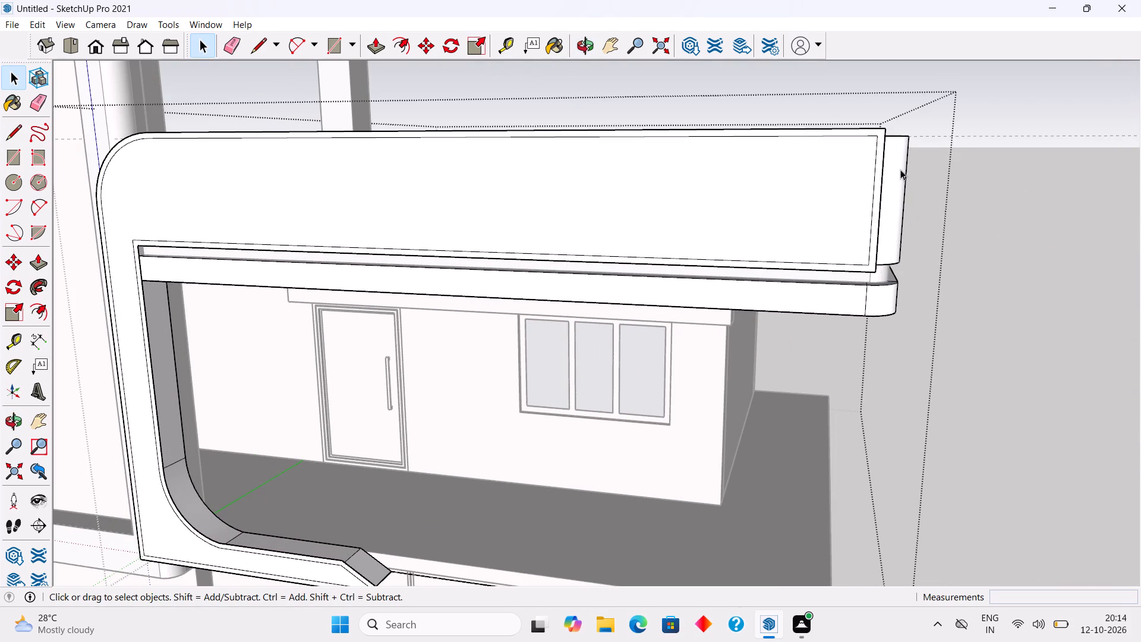
scroll(885, 127, "up", 12)
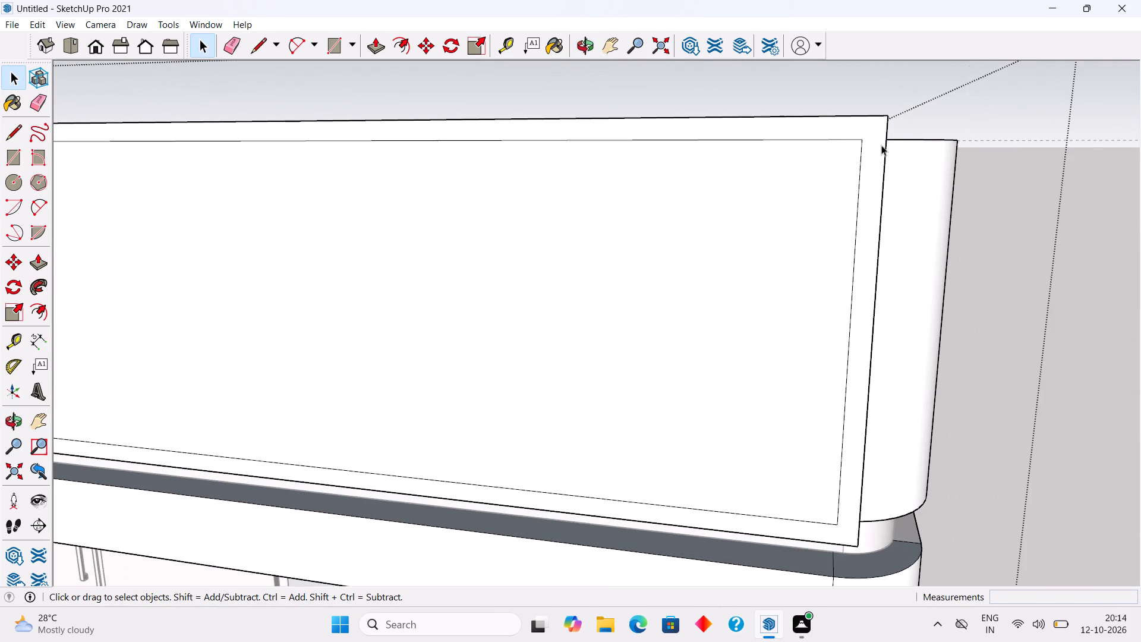
key("l")
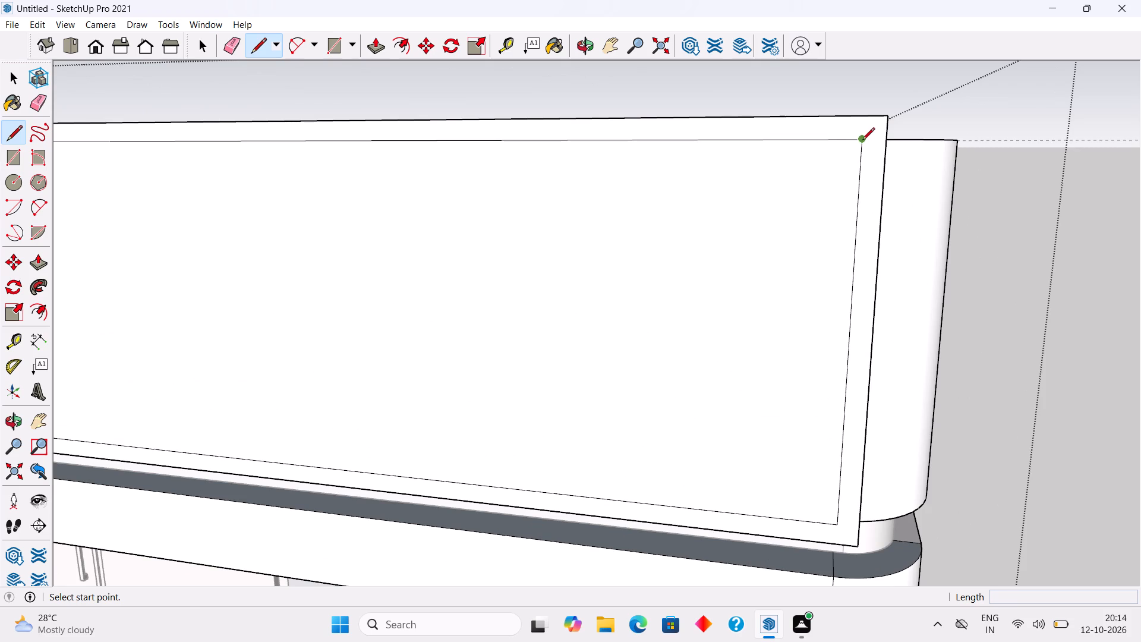
left_click(862, 141)
left_click(882, 139)
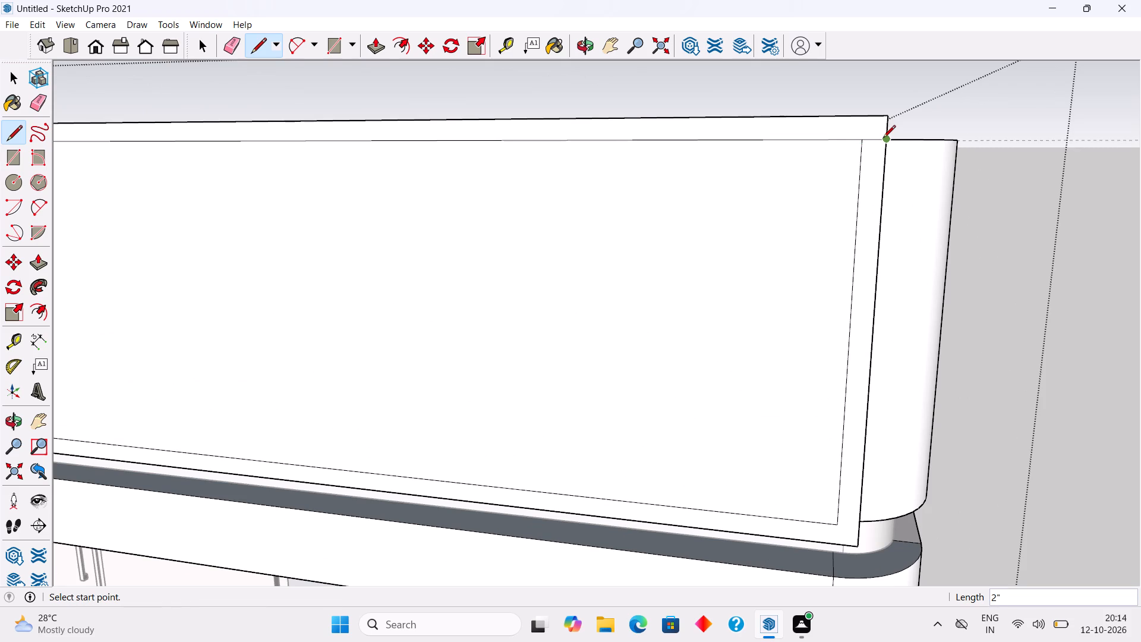
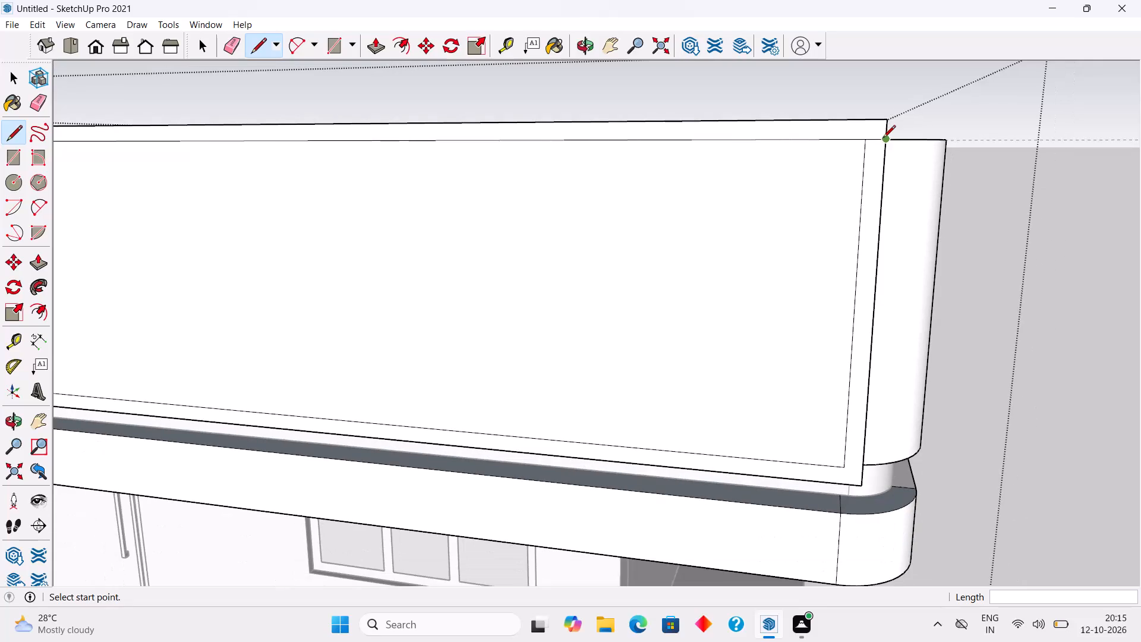
Delete the inner offset edges along the upper band's end, its underside and the vertical side of the frame's opening.
key("space")
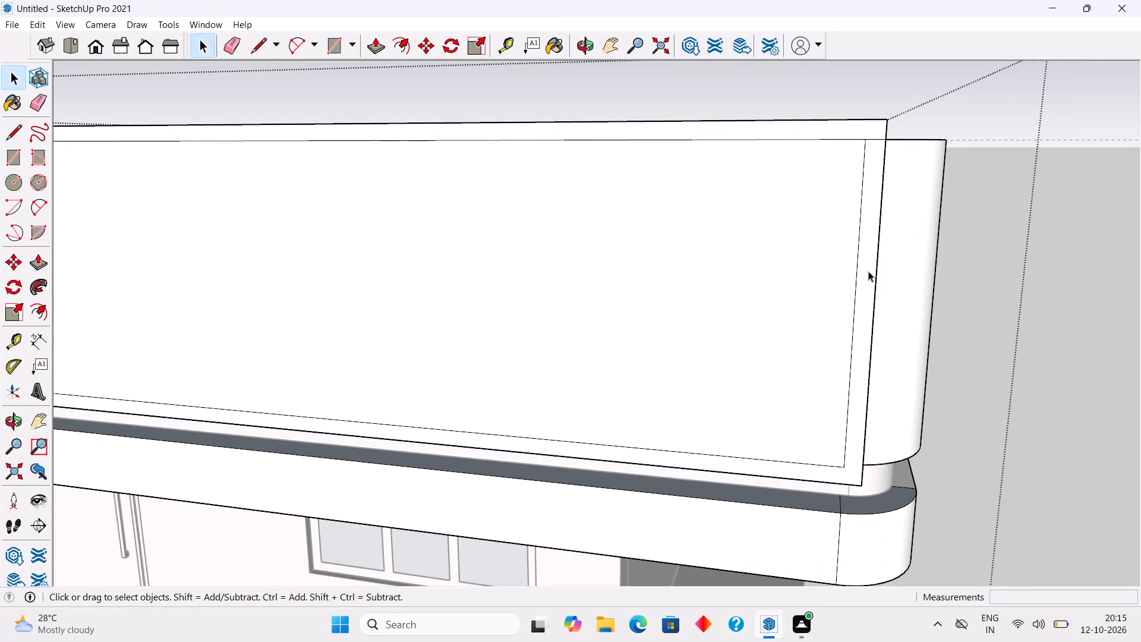
left_click(872, 328)
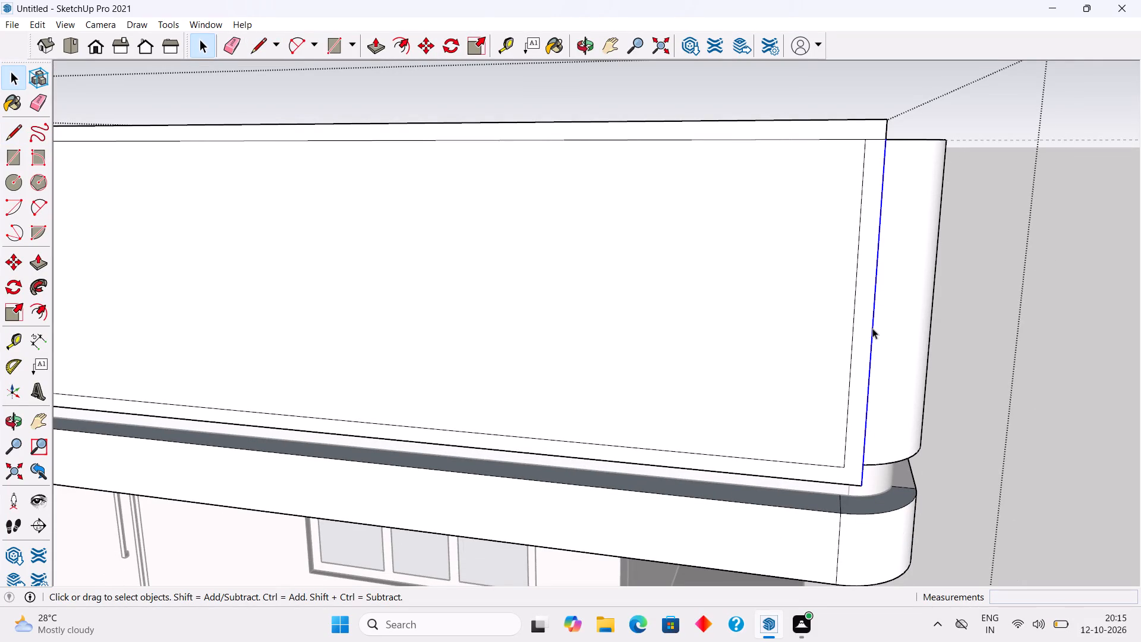
key("Delete")
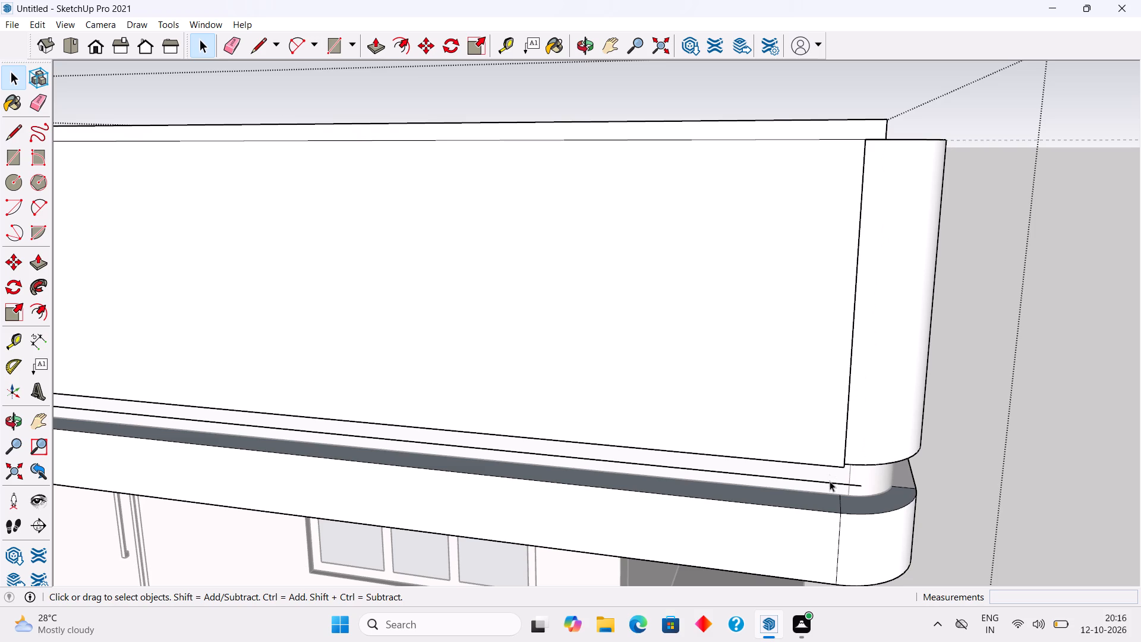
left_click(830, 481)
key("Delete")
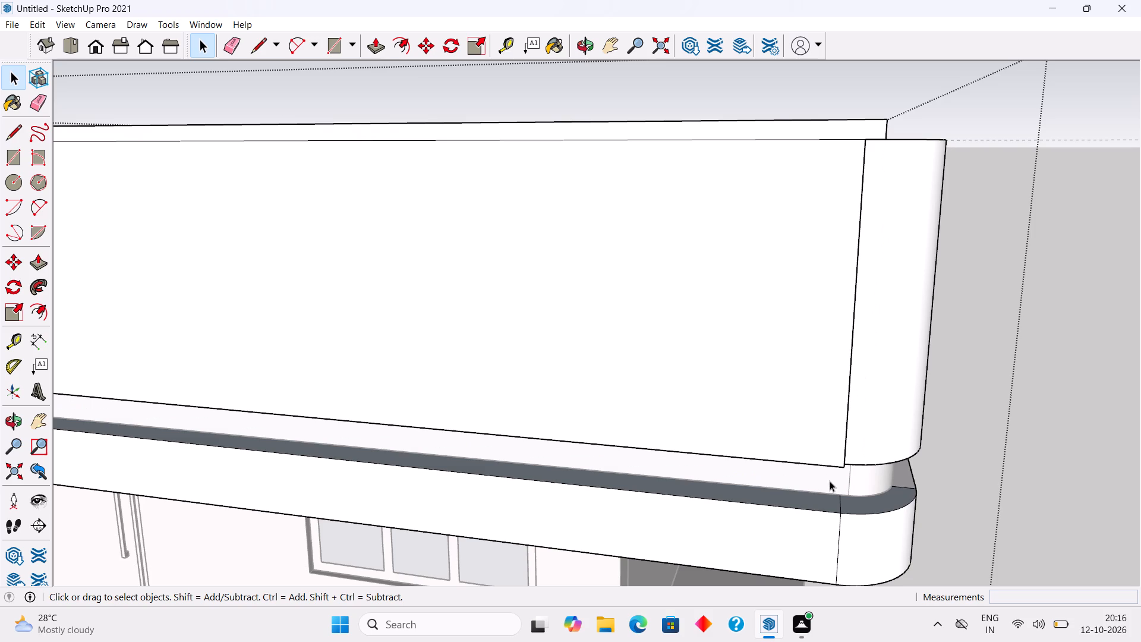
scroll(830, 481, "down", 11)
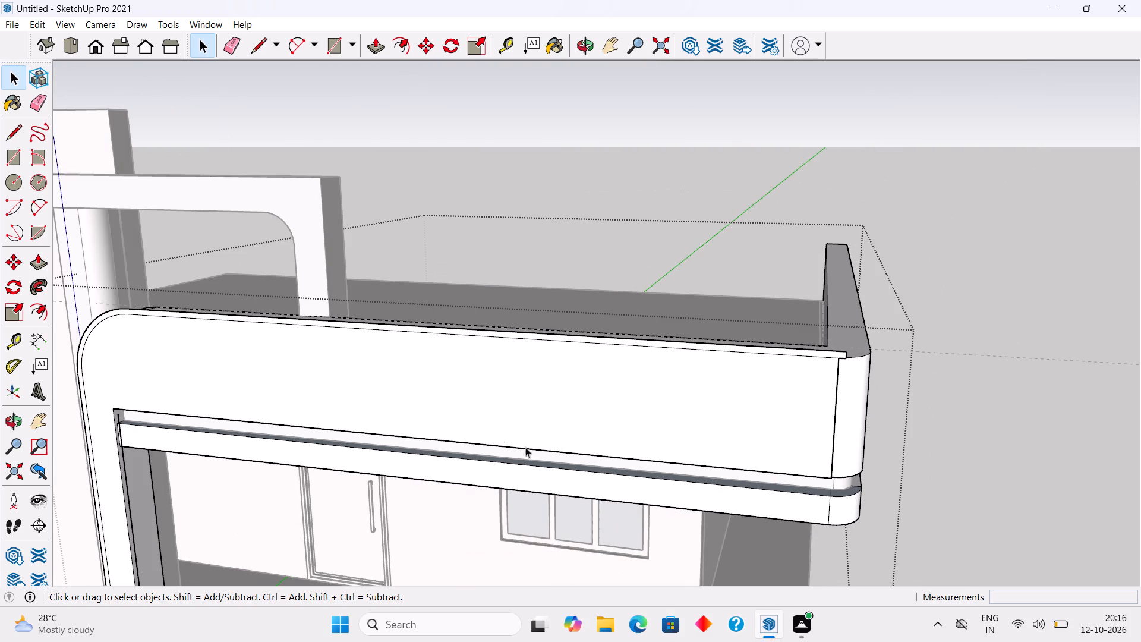
scroll(129, 438, "up", 12)
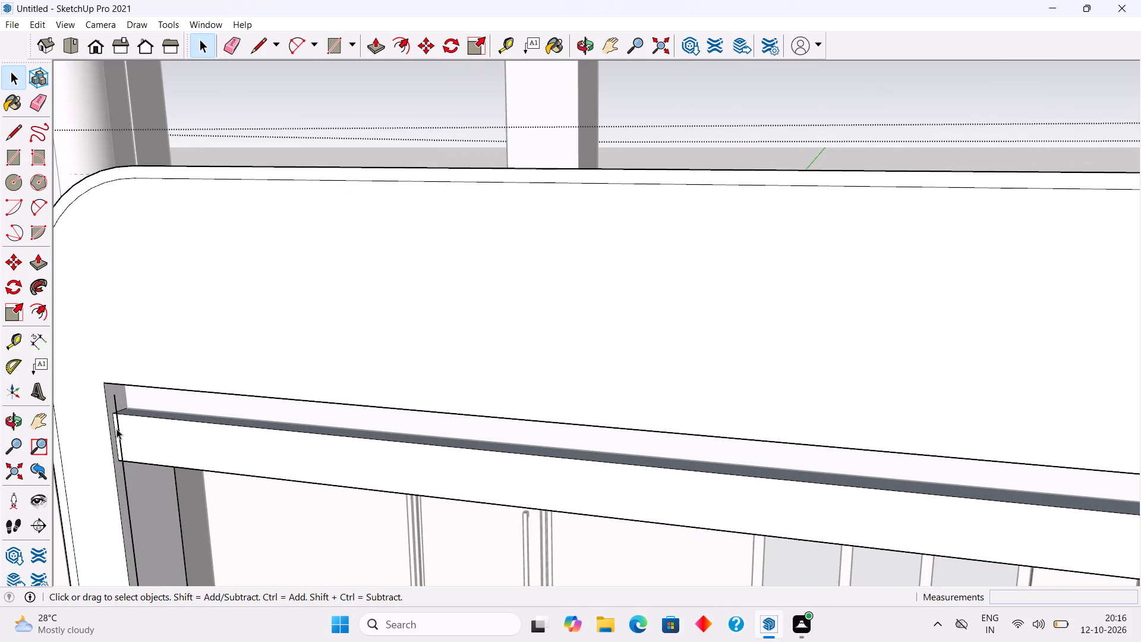
left_click(121, 440)
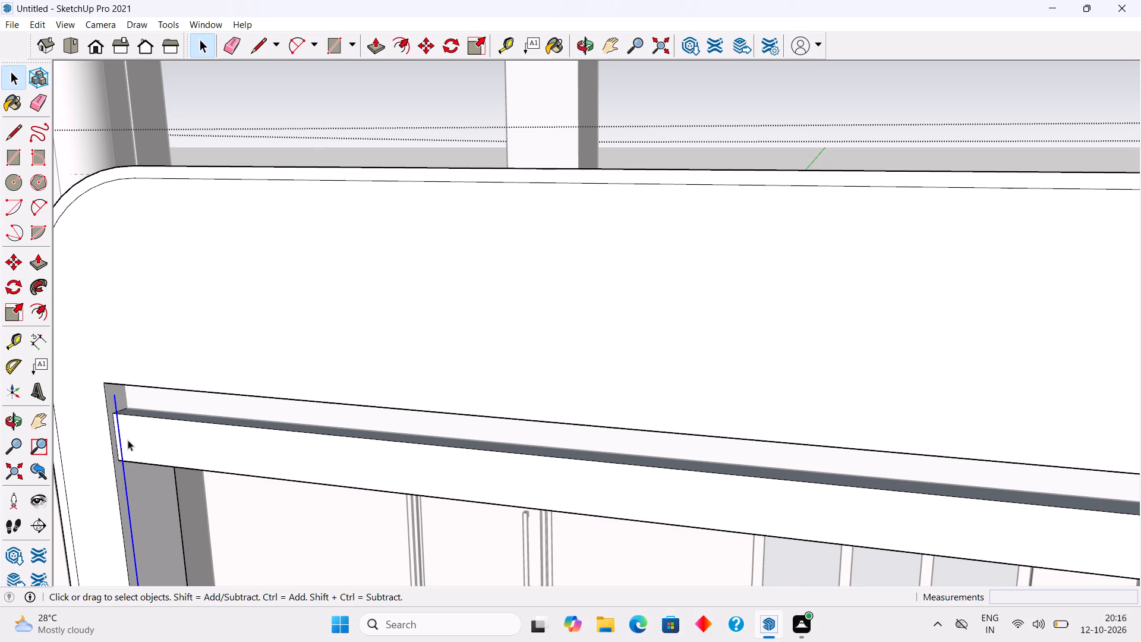
key("Delete")
Delete the remaining stray offset edges along the lower leg's sloped tip, the opening's rounded corner and the leg's straight inner edge.
scroll(370, 411, "down", 9)
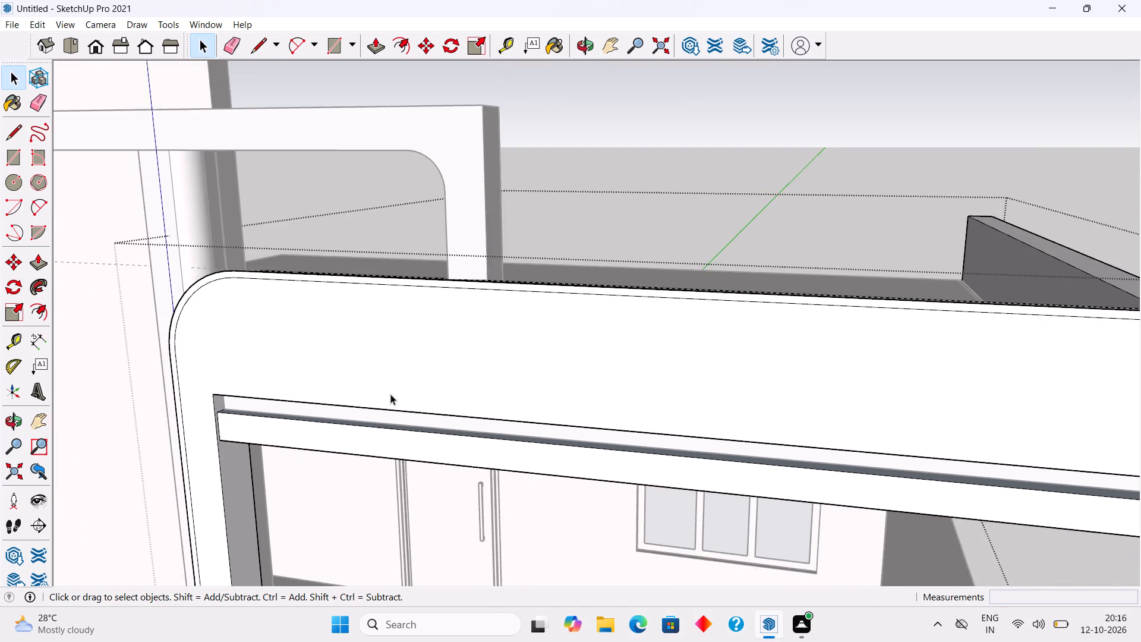
scroll(390, 394, "down", 8)
scroll(410, 579, "up", 8)
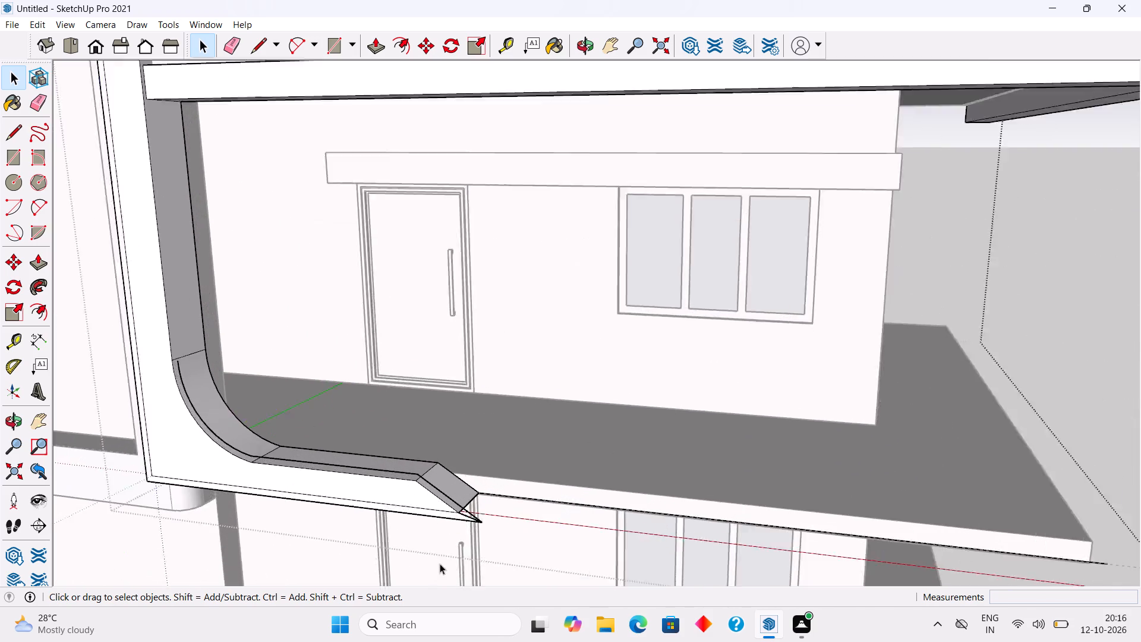
scroll(440, 564, "up", 2)
scroll(467, 518, "up", 3)
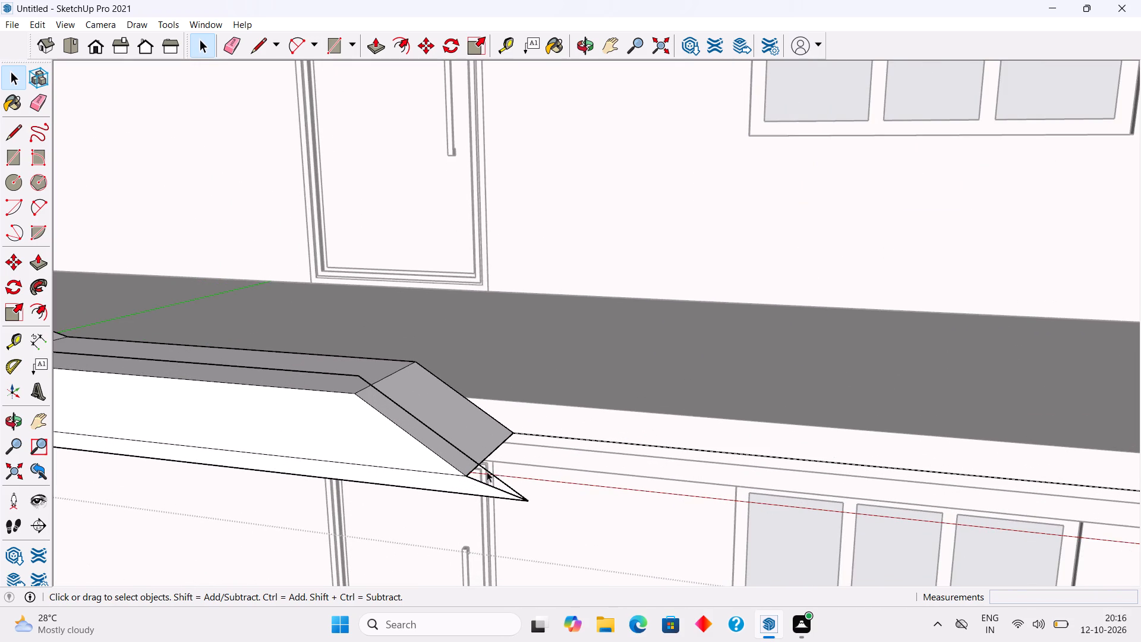
left_click(487, 471)
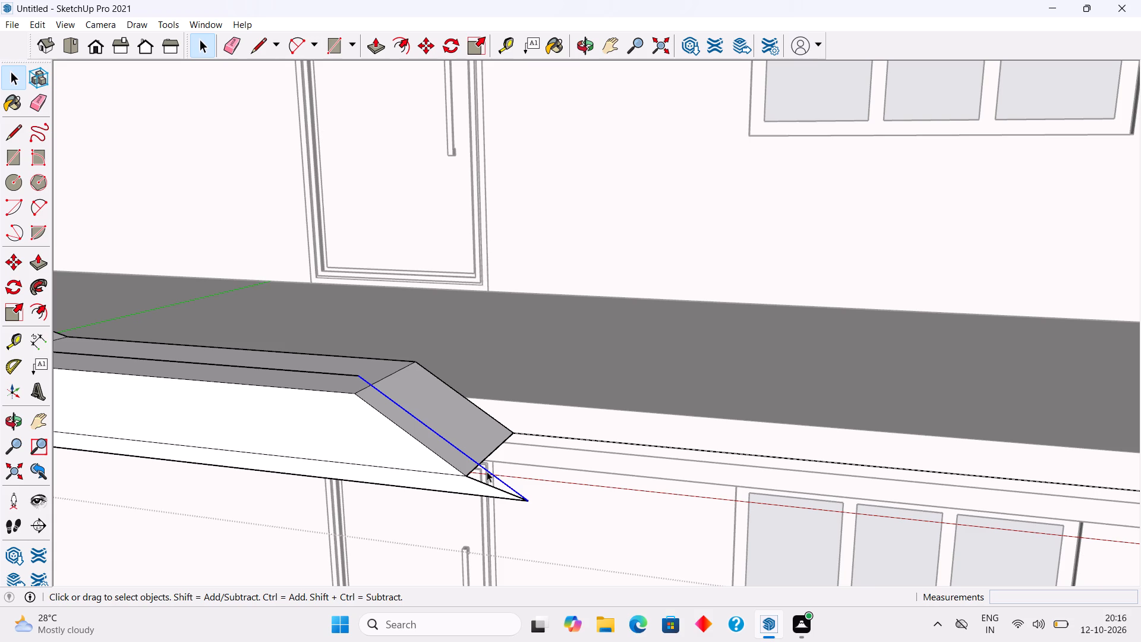
key("Delete")
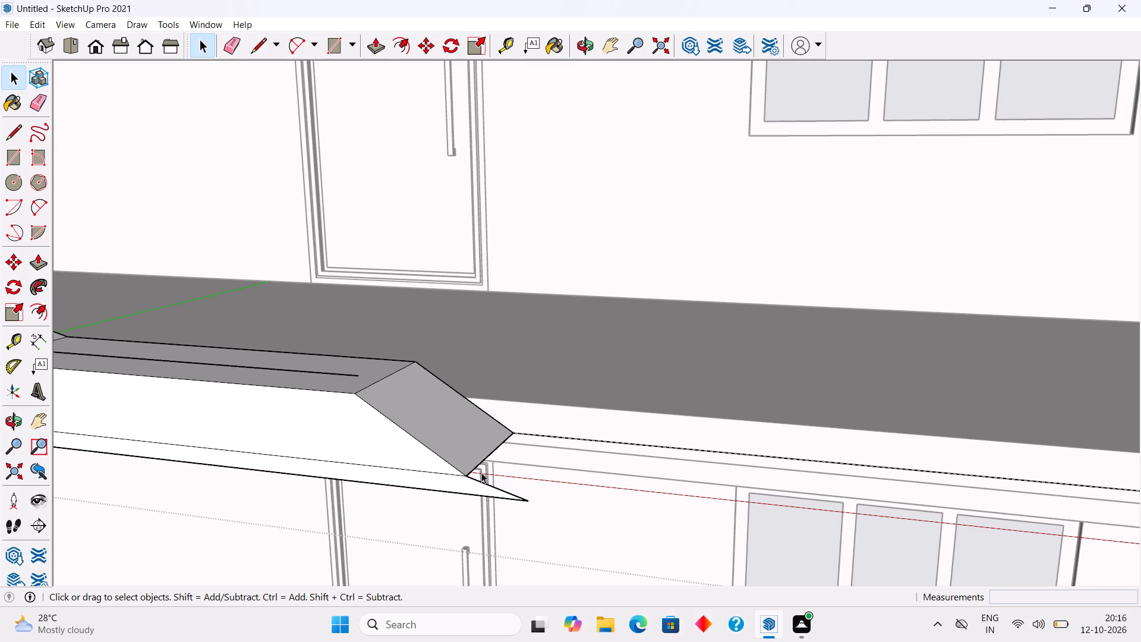
scroll(481, 473, "down", 3)
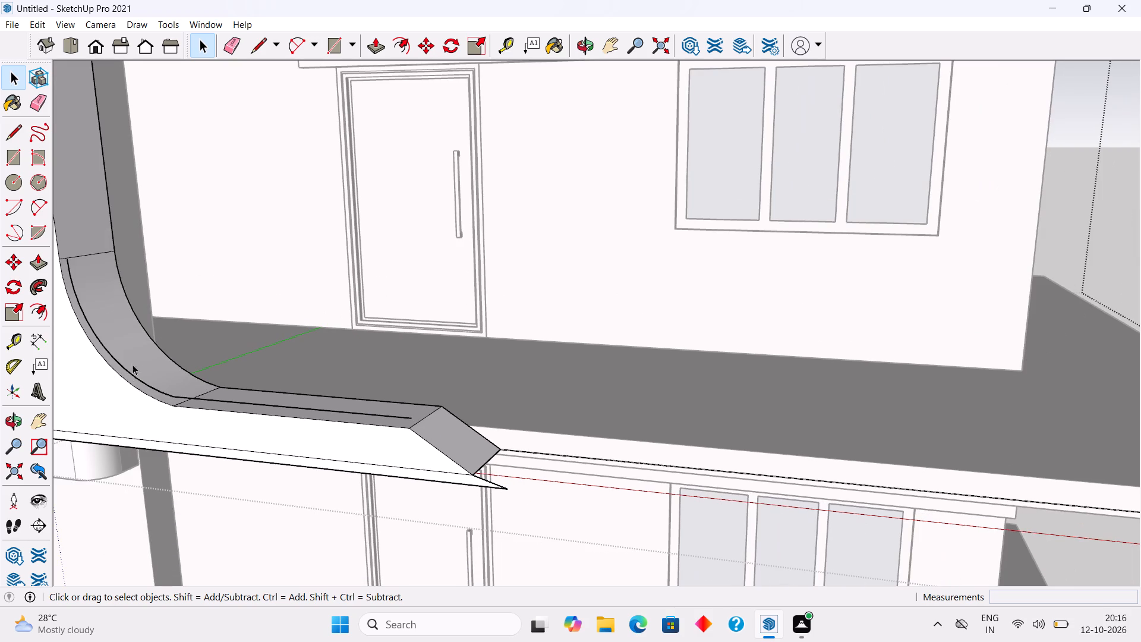
left_click(130, 373)
key("Delete")
left_click(304, 409)
key("Delete")
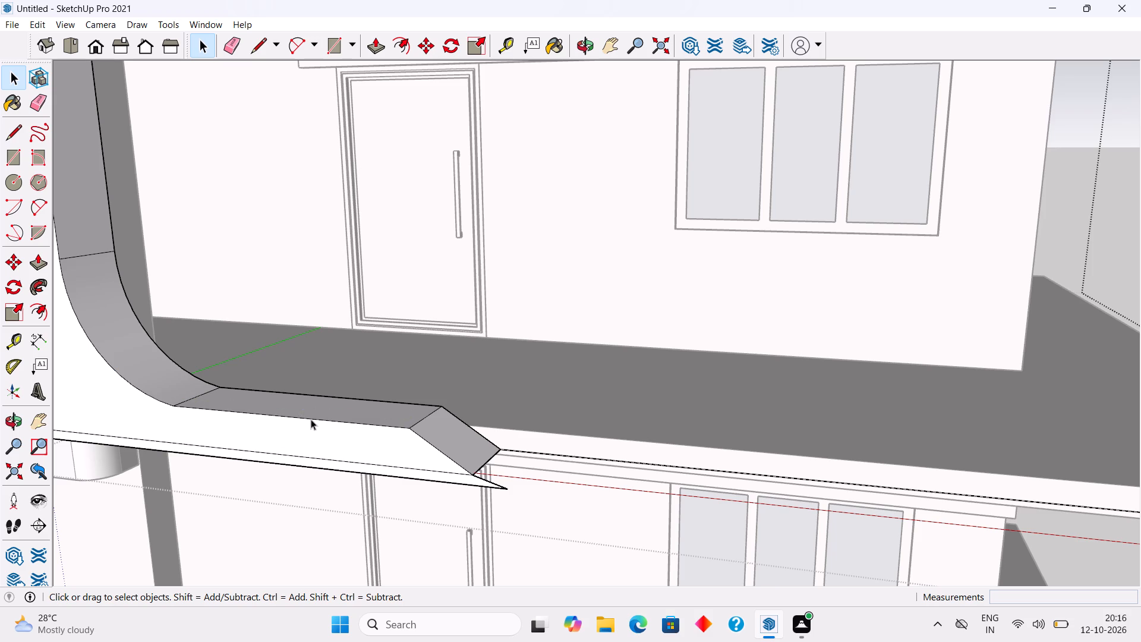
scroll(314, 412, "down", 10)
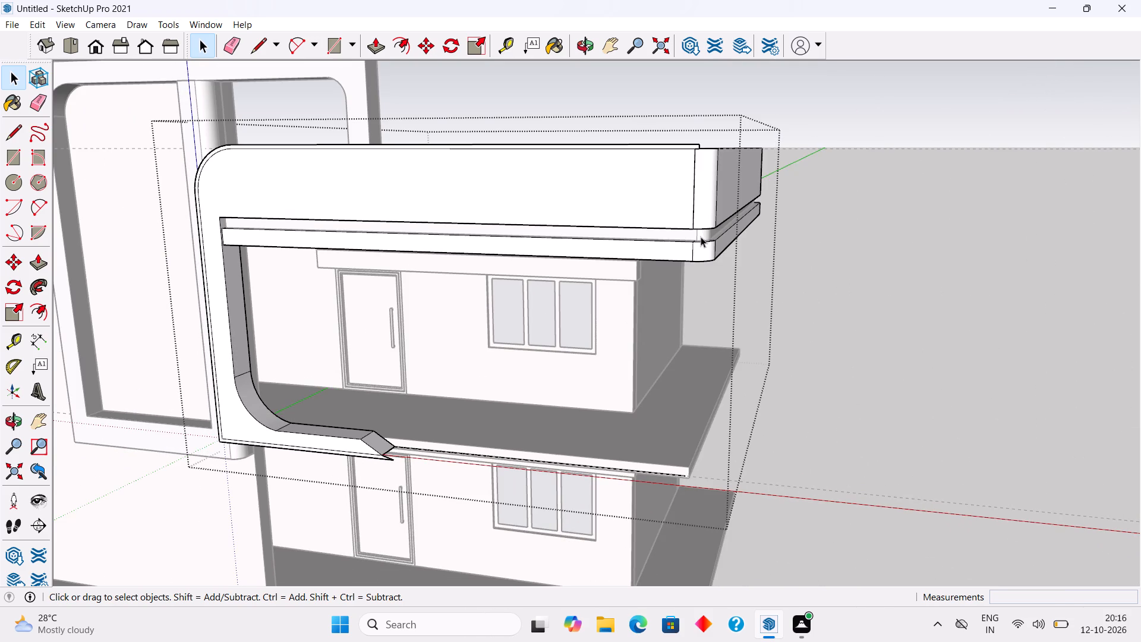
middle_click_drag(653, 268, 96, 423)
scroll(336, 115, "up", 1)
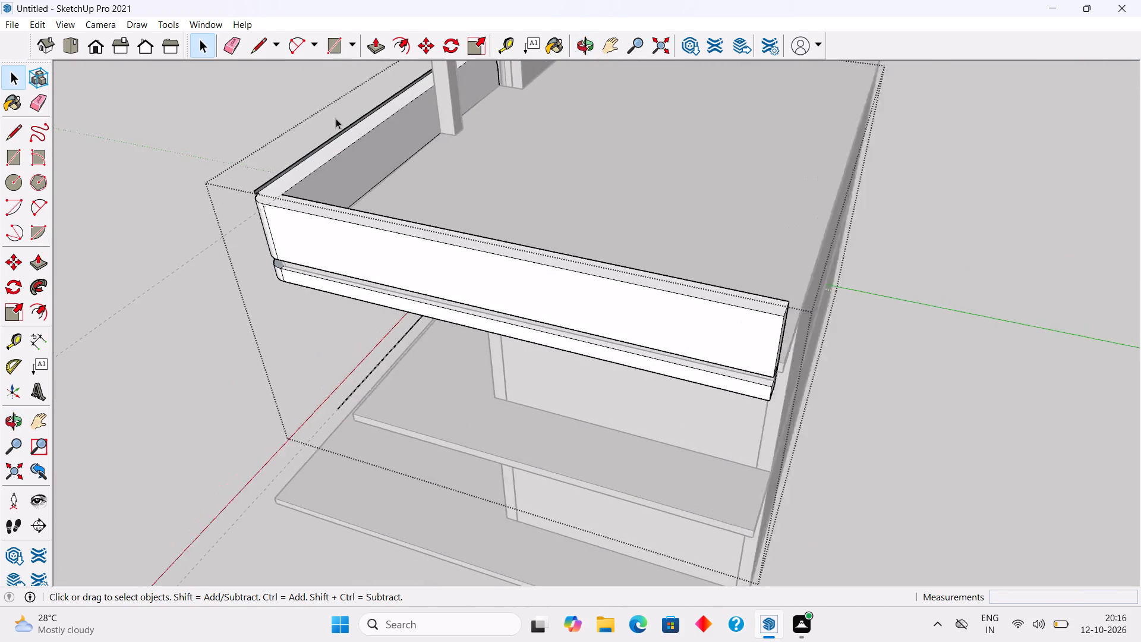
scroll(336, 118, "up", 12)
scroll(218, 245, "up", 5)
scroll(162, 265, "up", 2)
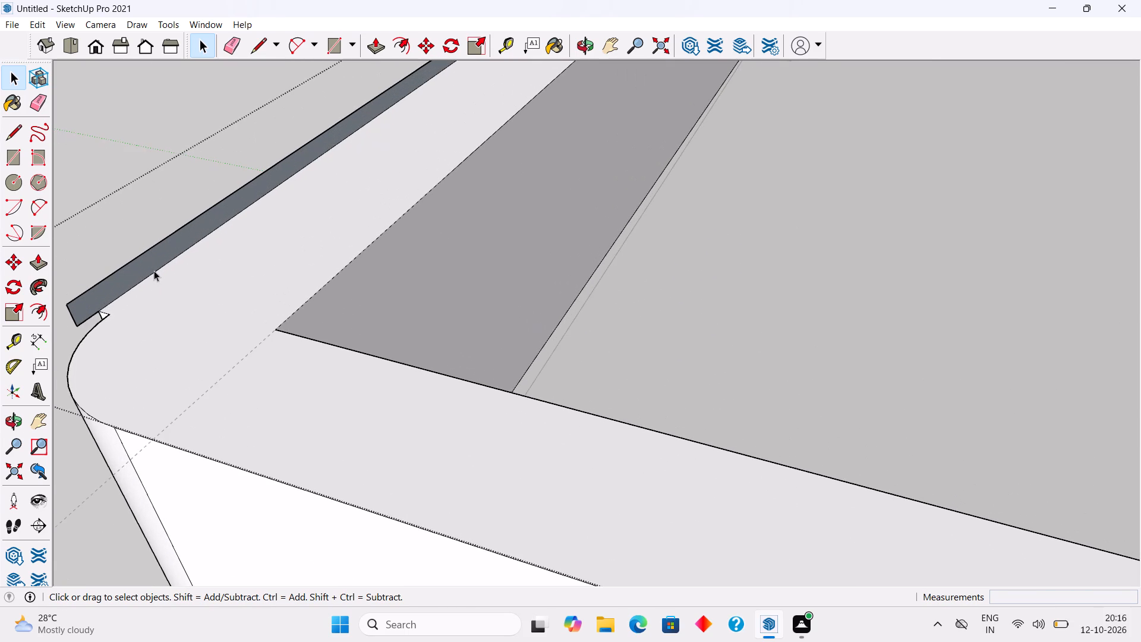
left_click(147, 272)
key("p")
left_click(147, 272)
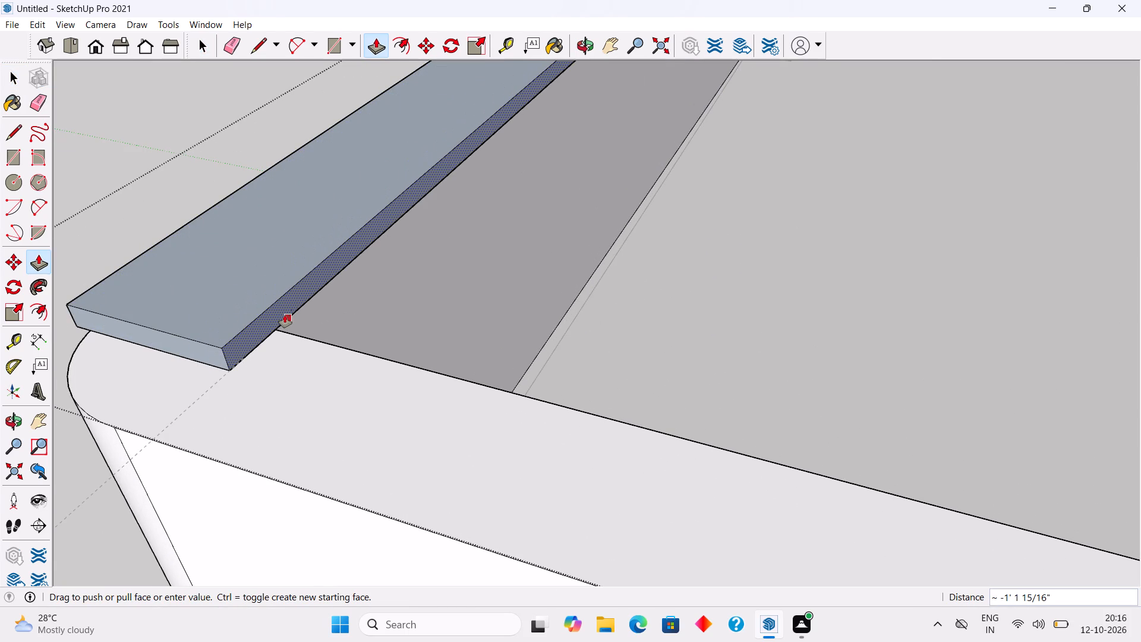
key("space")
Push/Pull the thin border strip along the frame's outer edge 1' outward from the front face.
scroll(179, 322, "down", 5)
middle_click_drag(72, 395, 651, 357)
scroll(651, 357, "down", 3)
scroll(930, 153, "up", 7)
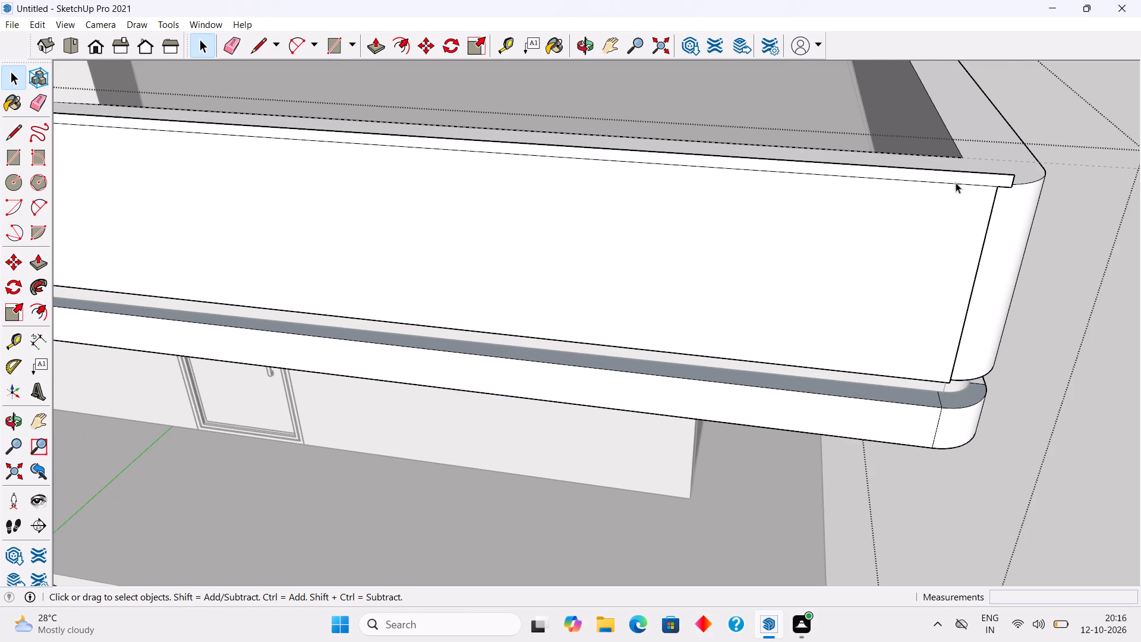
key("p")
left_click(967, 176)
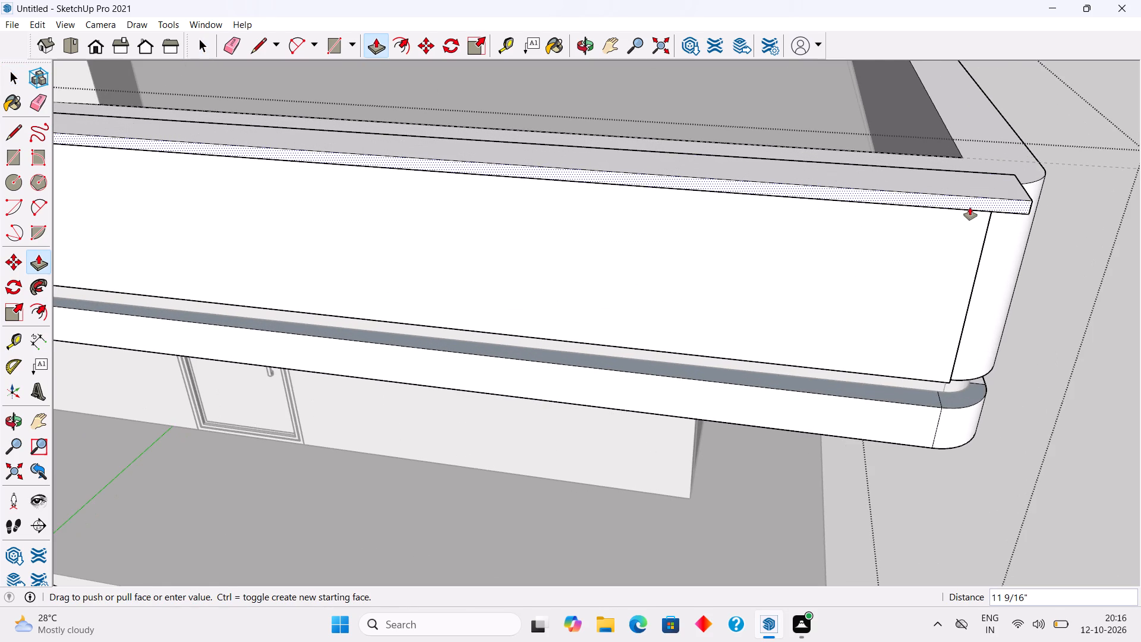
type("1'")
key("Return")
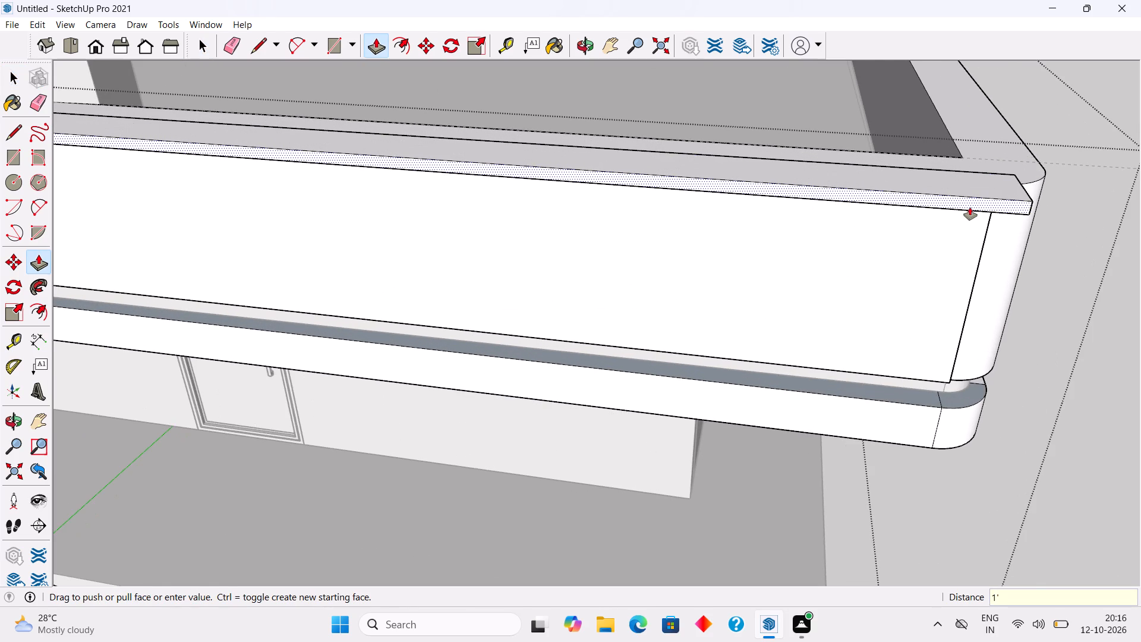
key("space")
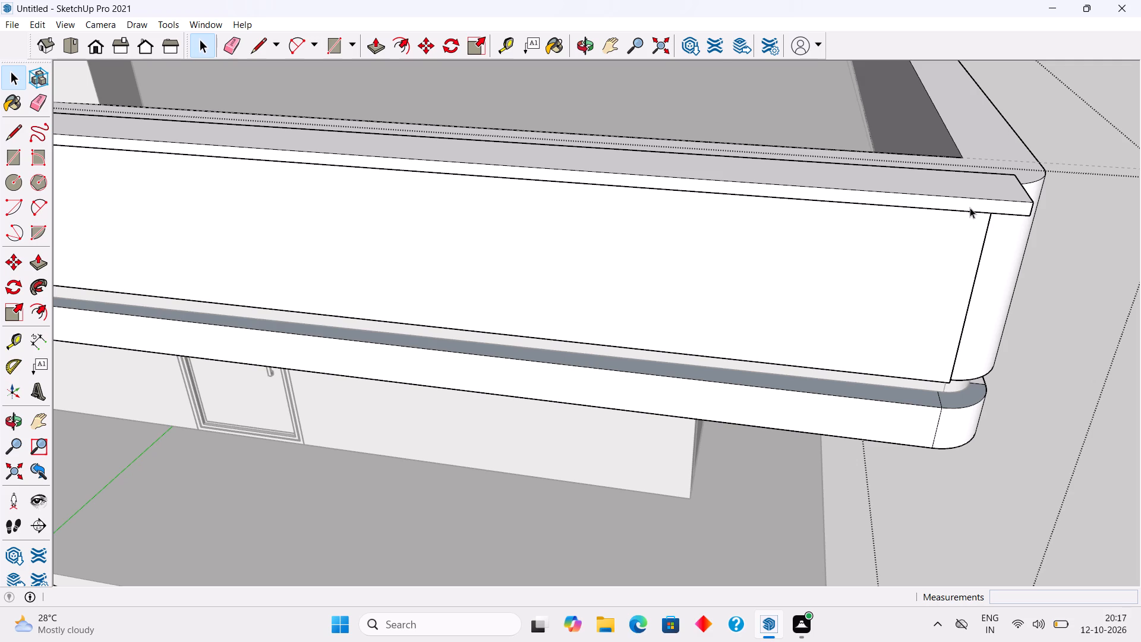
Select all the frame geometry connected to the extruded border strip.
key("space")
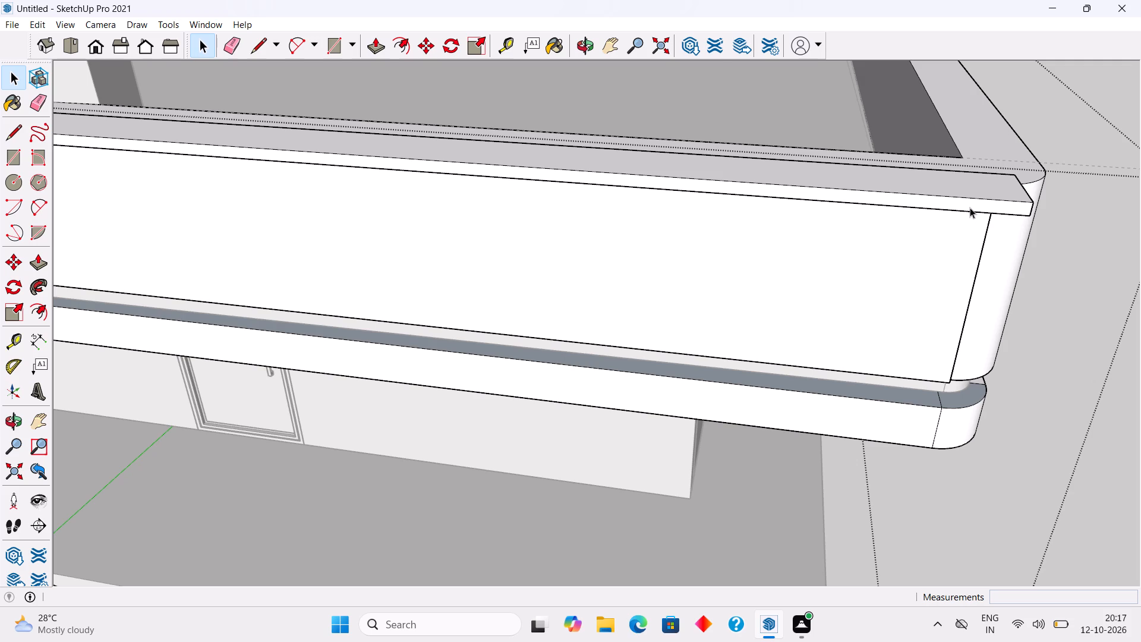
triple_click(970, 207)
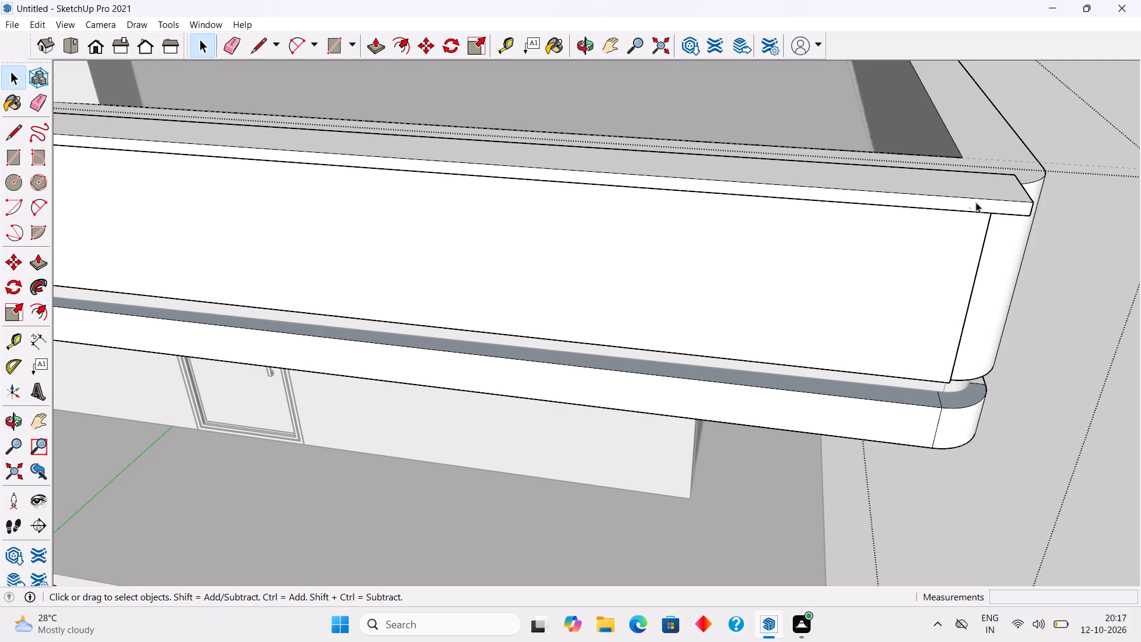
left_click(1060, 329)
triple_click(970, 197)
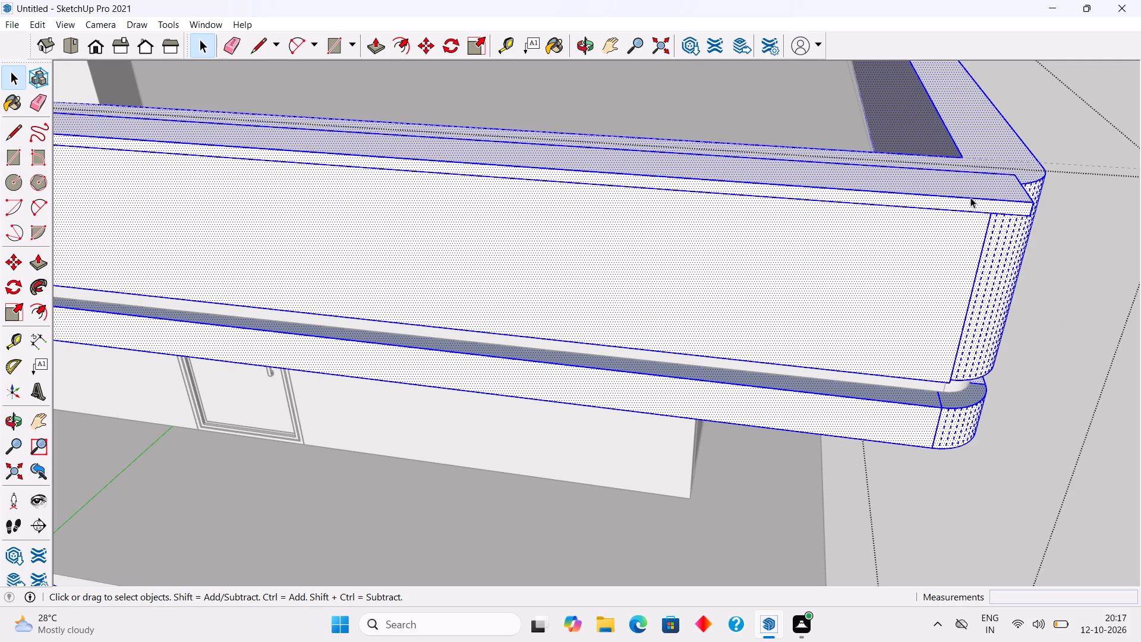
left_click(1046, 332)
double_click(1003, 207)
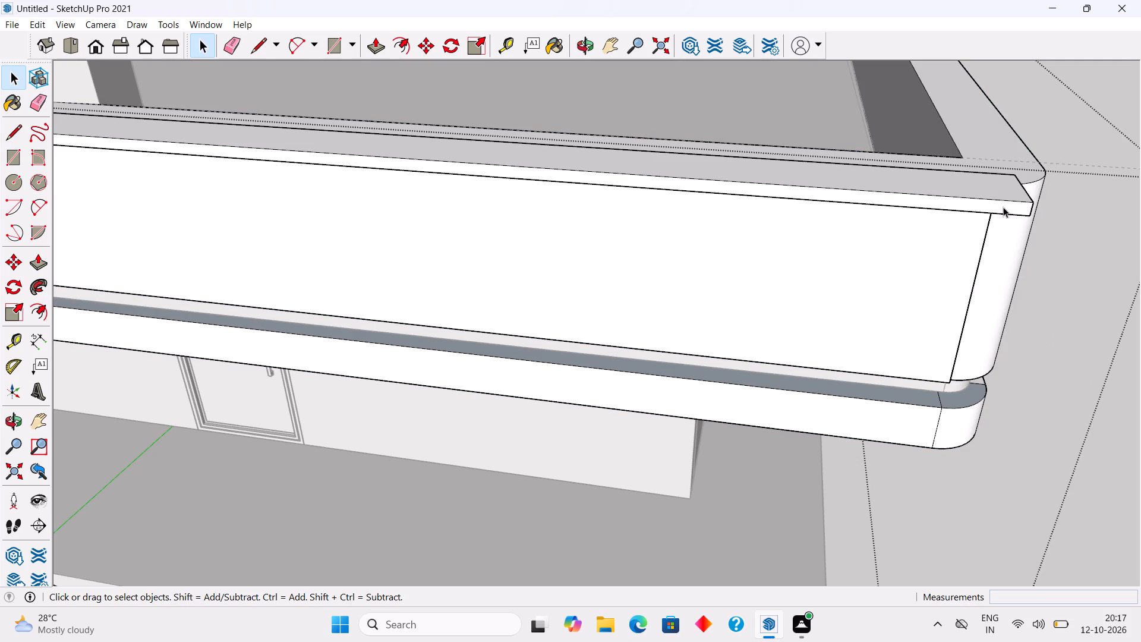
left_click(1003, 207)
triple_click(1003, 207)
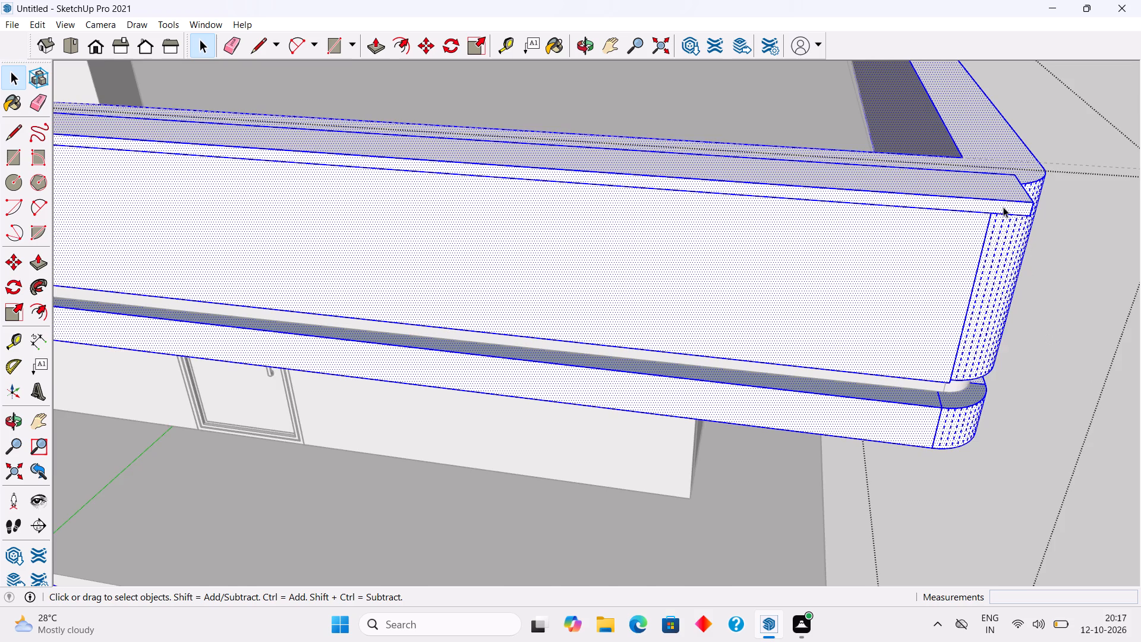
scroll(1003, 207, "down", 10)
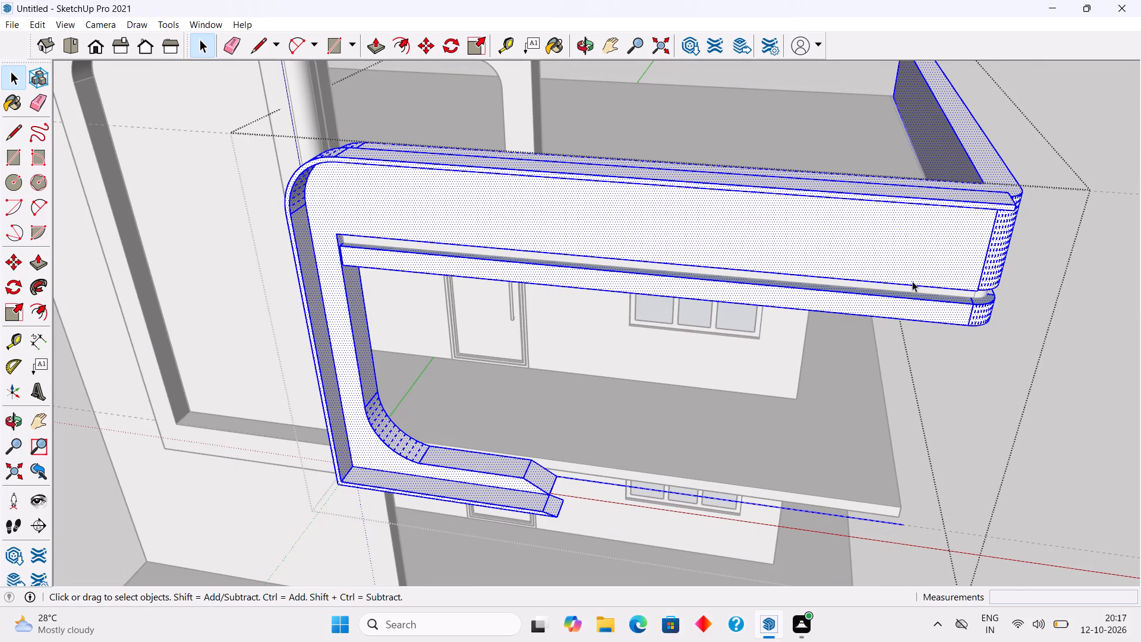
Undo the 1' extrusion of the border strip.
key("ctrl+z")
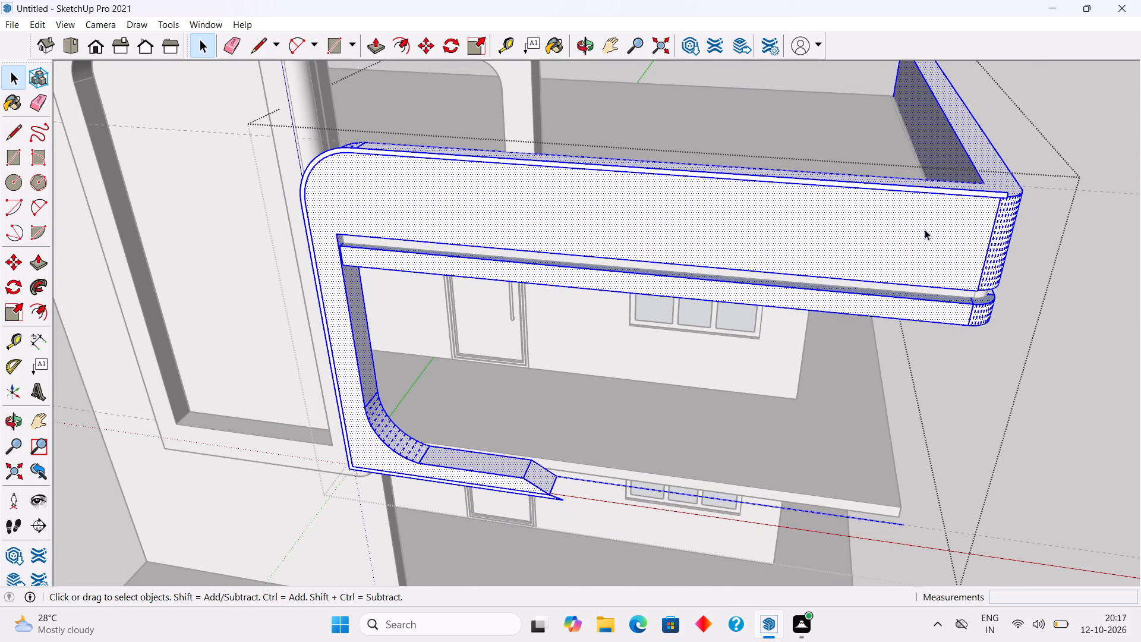
Push/Pull the border strip along the frame's outer edge 2" outward and exit the frame's group.
scroll(922, 217, "up", 5)
scroll(1030, 180, "up", 2)
left_click(1031, 180)
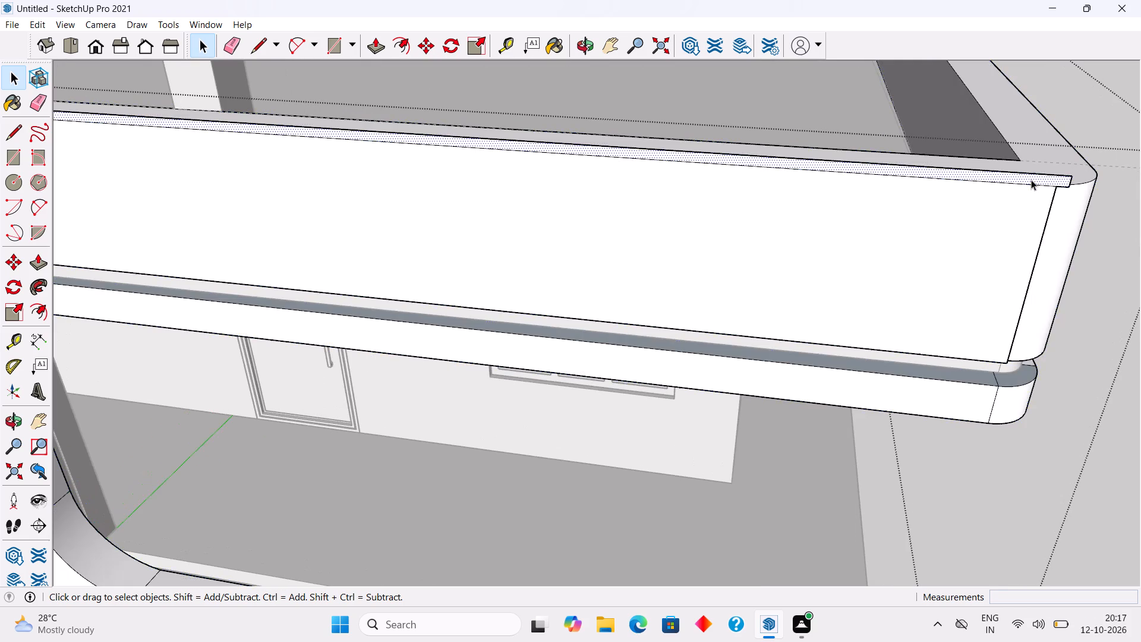
key("p")
left_click(1031, 180)
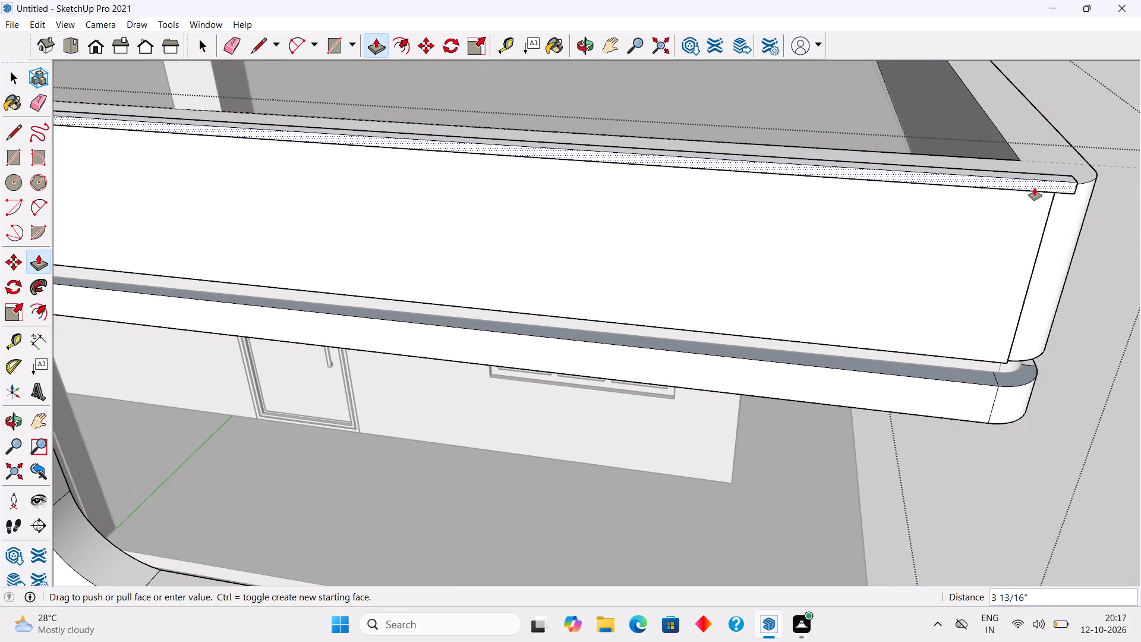
type("2\"")
key("Return")
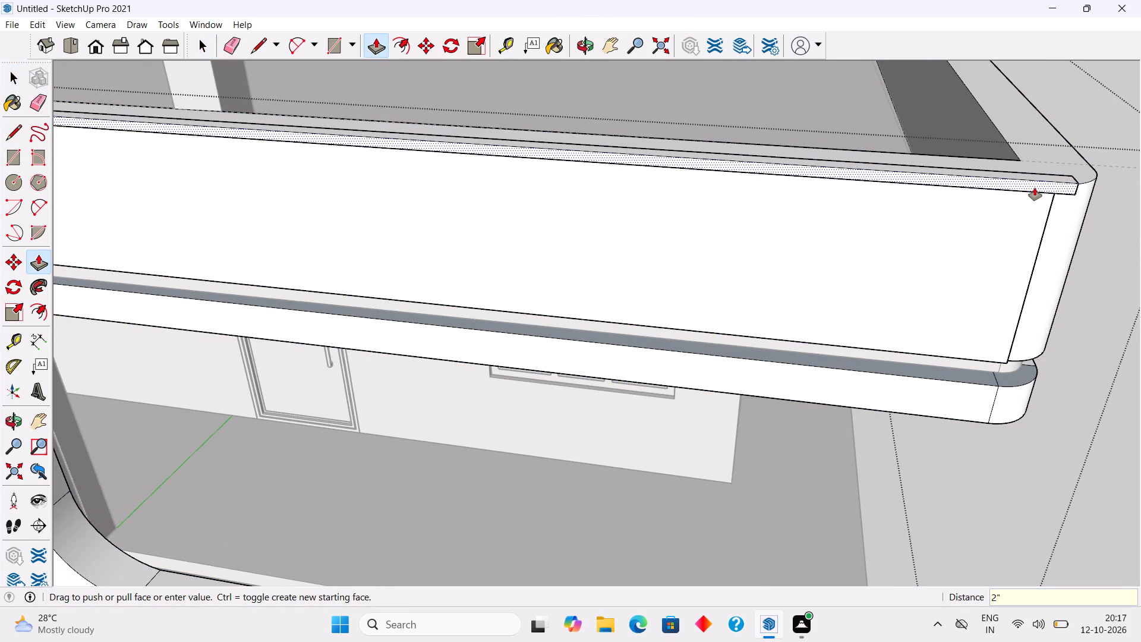
key("space")
scroll(1035, 188, "down", 11)
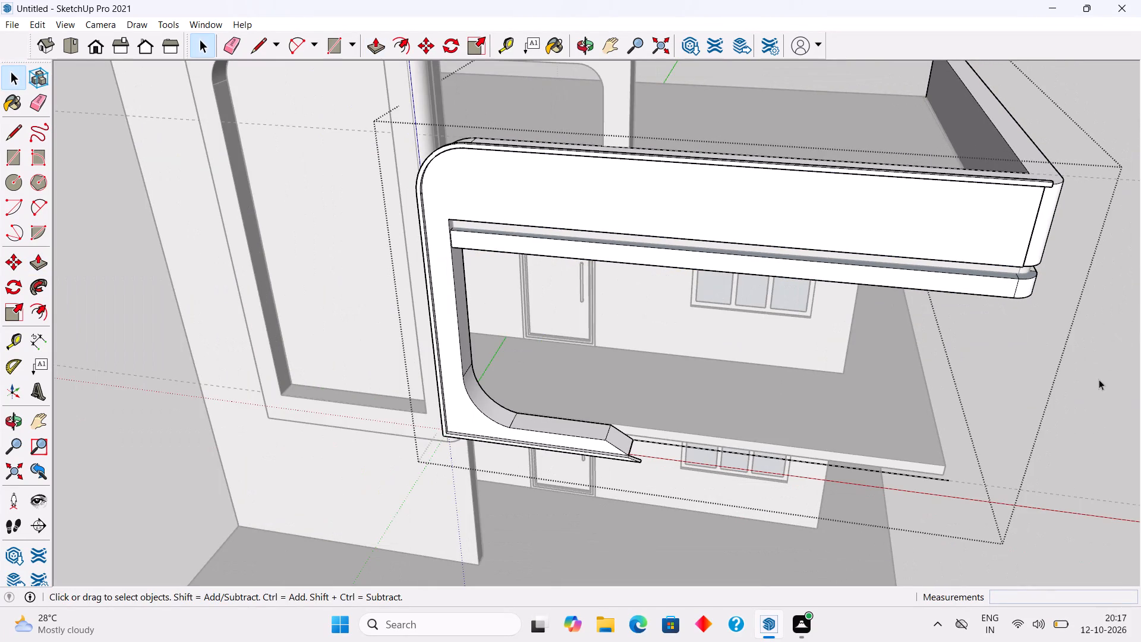
left_click(1110, 382)
middle_click_drag(1062, 342, 748, 354)
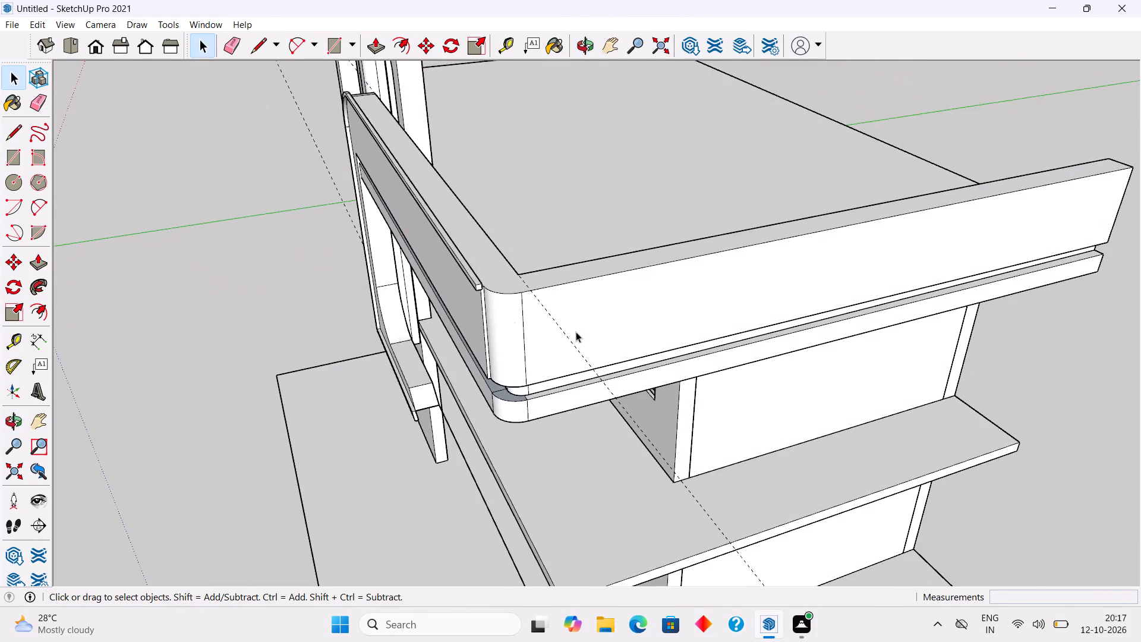
Push/Pull the end face of the frame's top border strip to align with the front face's vertical corner edge and exit the group.
scroll(478, 311, "up", 10)
left_click(480, 254)
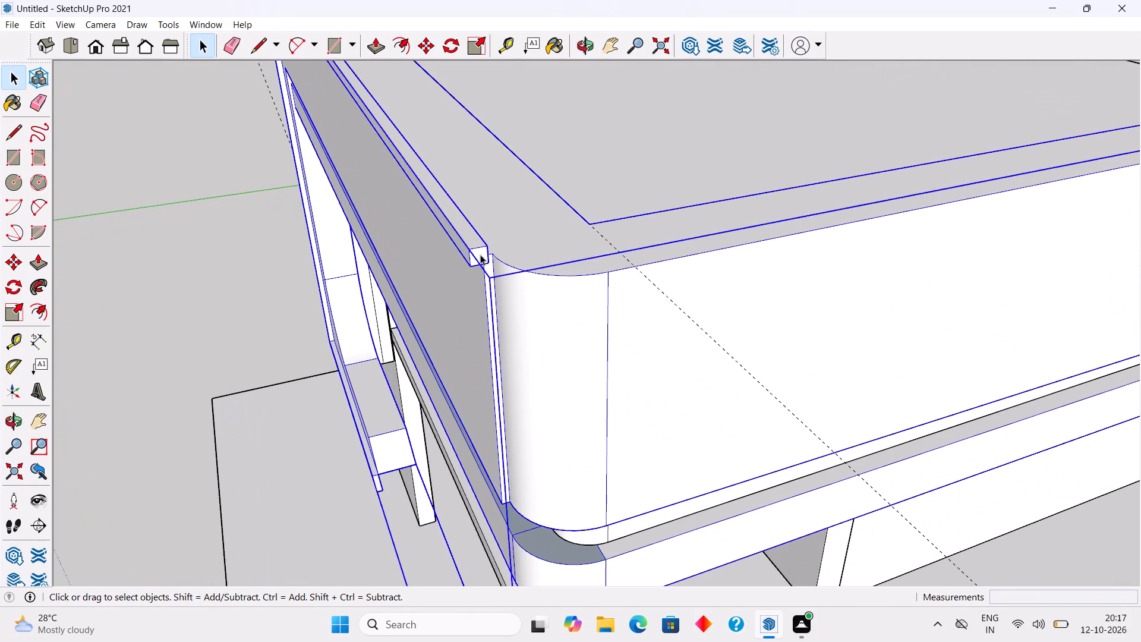
scroll(480, 254, "up", 4)
triple_click(480, 254)
left_click(480, 254)
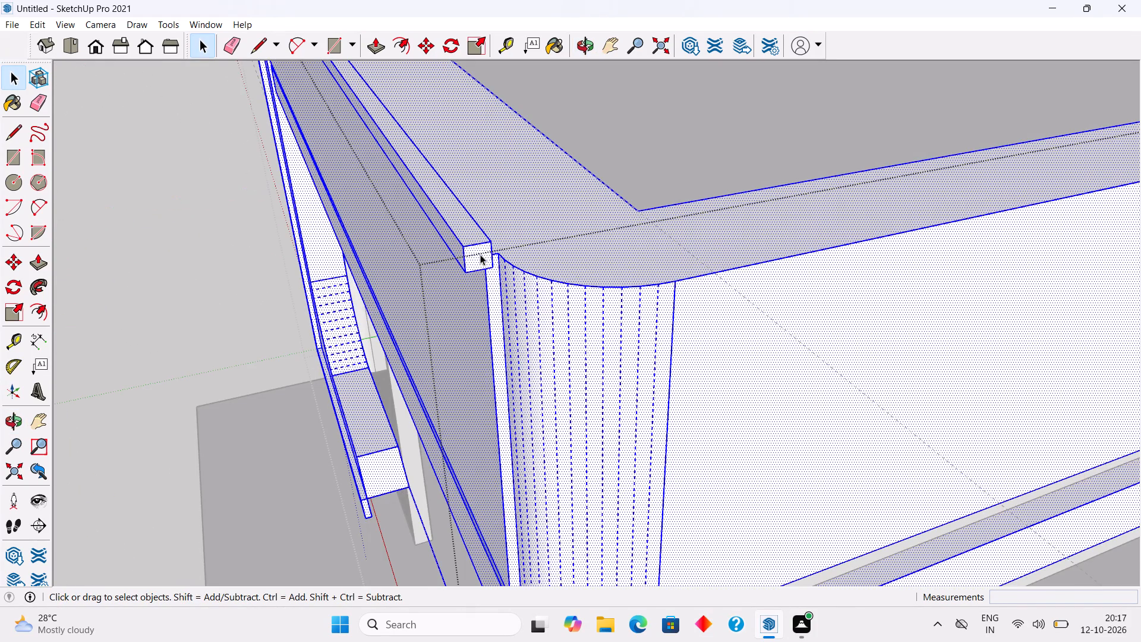
scroll(480, 254, "up", 2)
key("p")
left_click(480, 254)
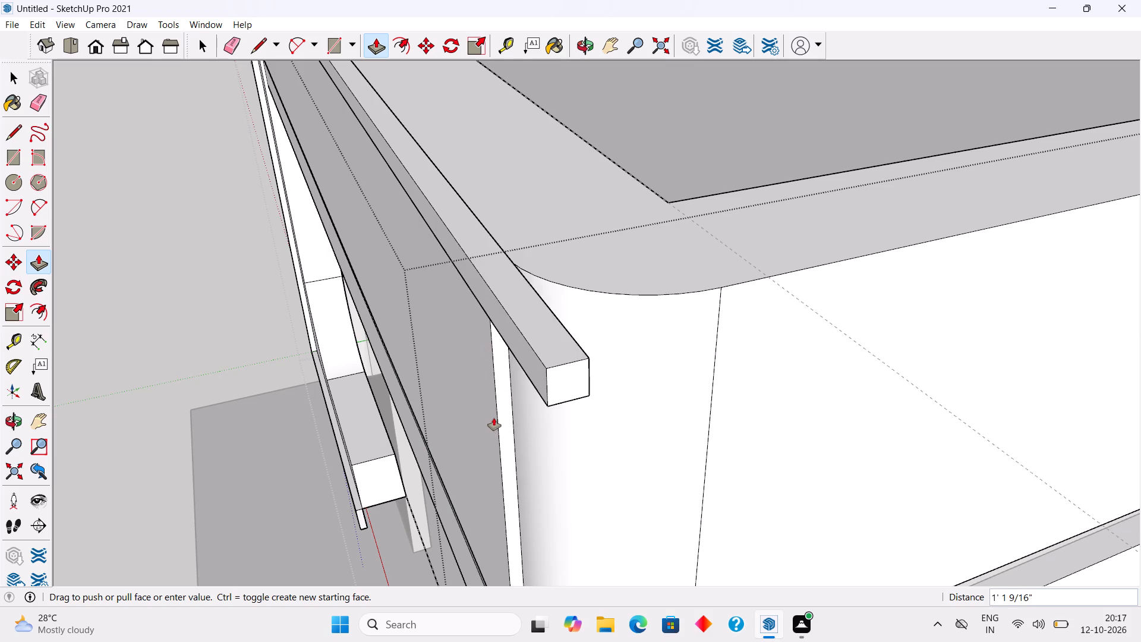
left_click(497, 409)
key("space")
scroll(497, 407, "down", 12)
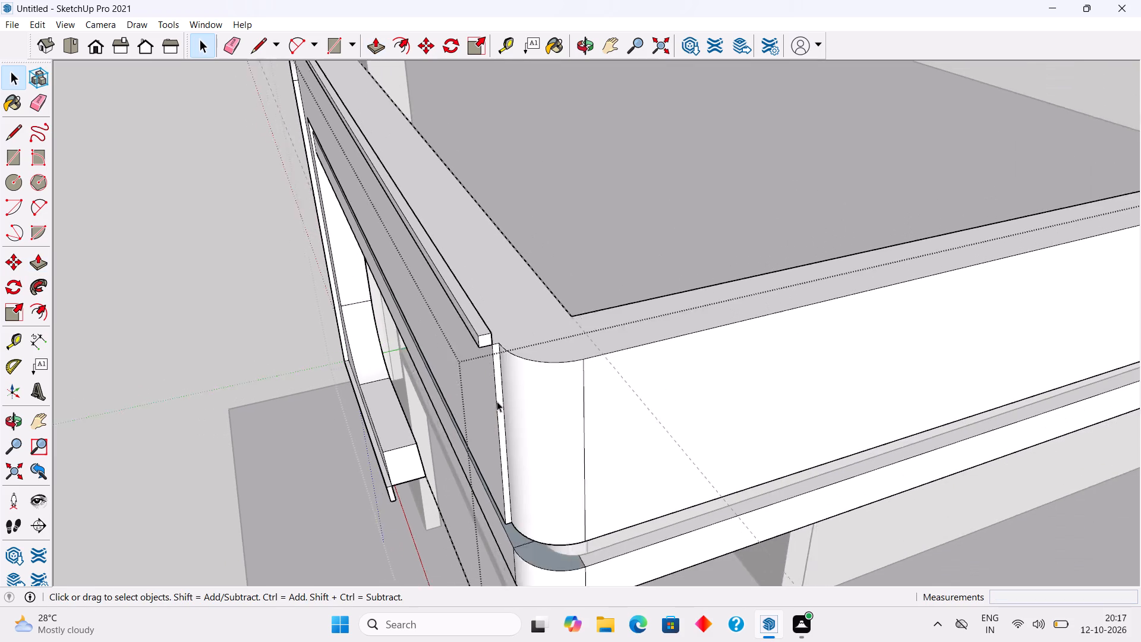
left_click(306, 280)
Draw a line about 1' 1 3/16" long across the frame's top, from the rounded corner's start to the inner corner.
middle_click_drag(314, 297, 401, 296)
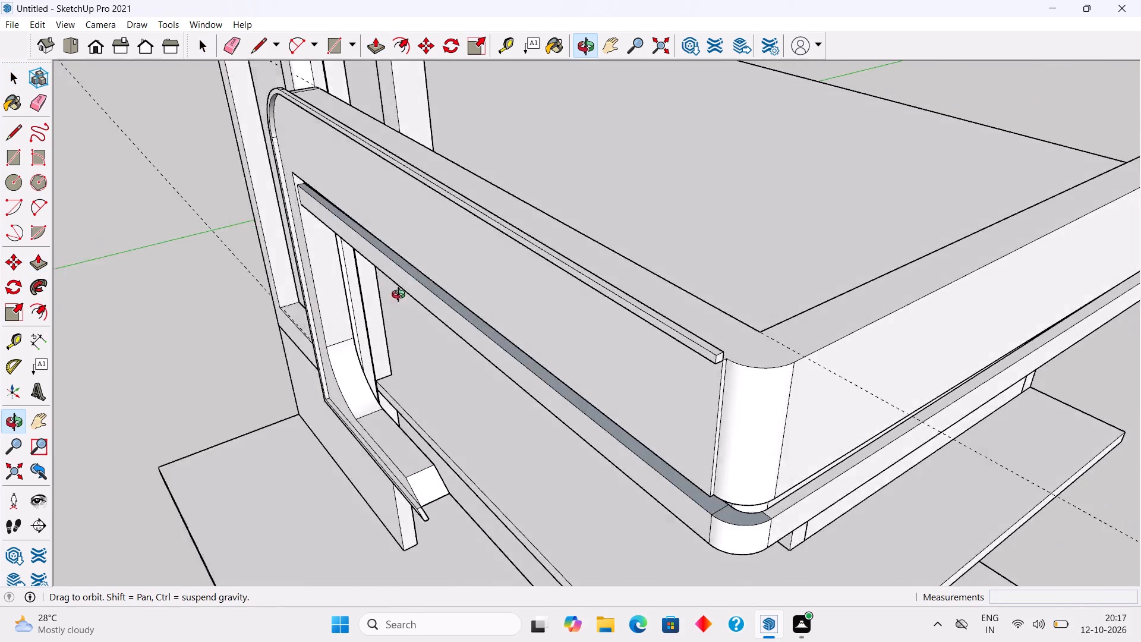
middle_click_drag(401, 296, 459, 278)
scroll(458, 278, "down", 5)
middle_click_drag(492, 440, 493, 497)
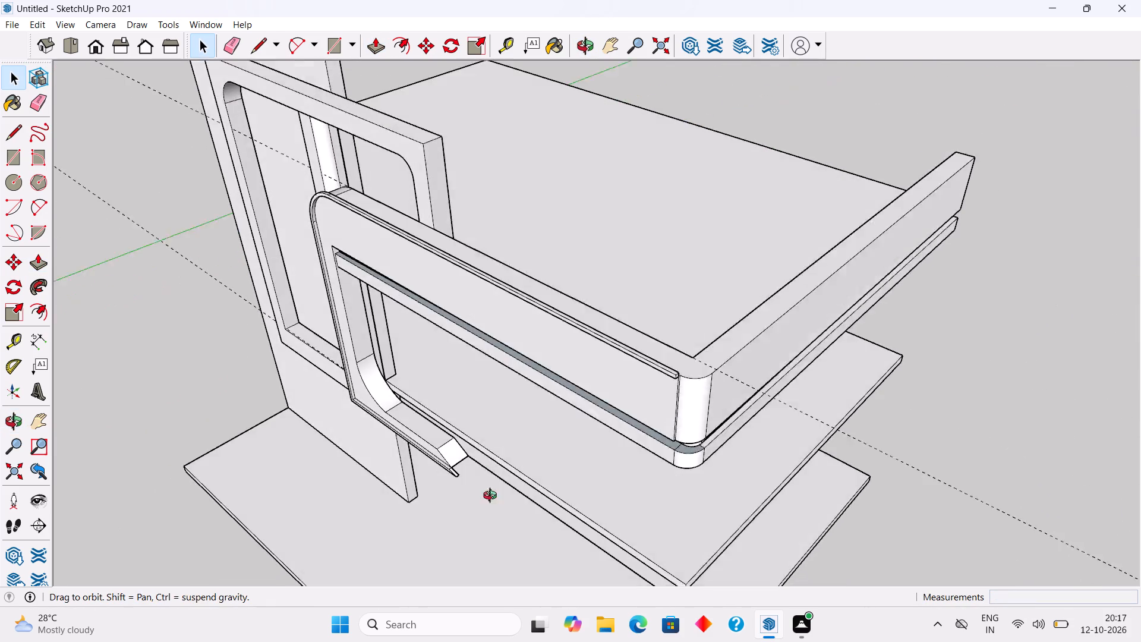
middle_click_drag(493, 497, 493, 512)
scroll(494, 514, "up", 3)
scroll(931, 281, "down", 1)
middle_click_drag(861, 312, 769, 336)
scroll(758, 381, "up", 6)
middle_click_drag(761, 403, 714, 418)
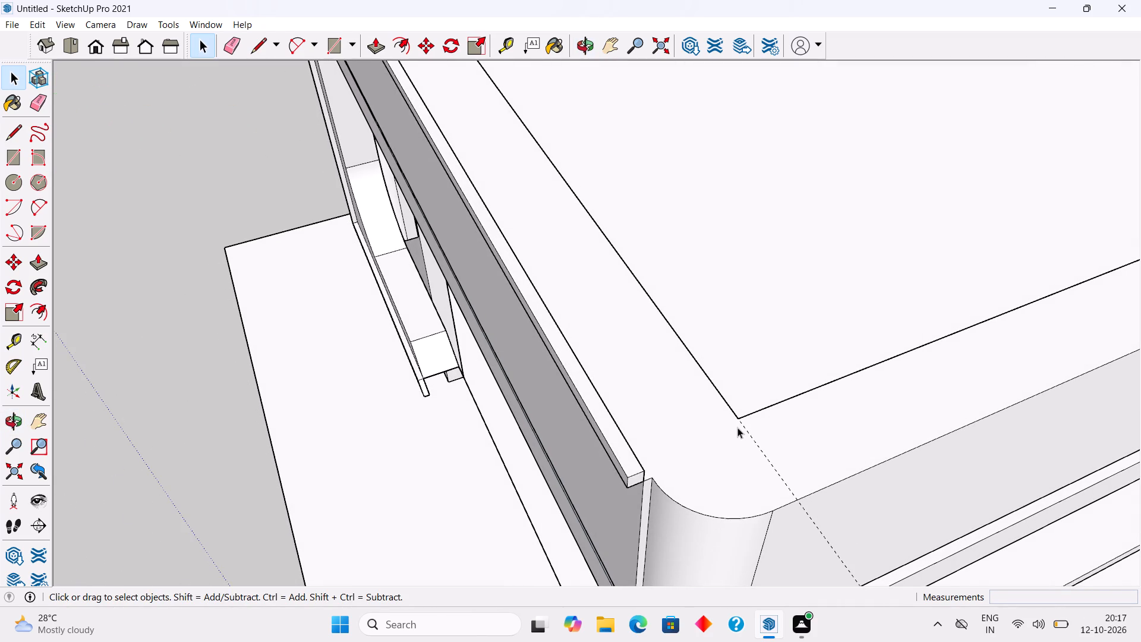
key("l")
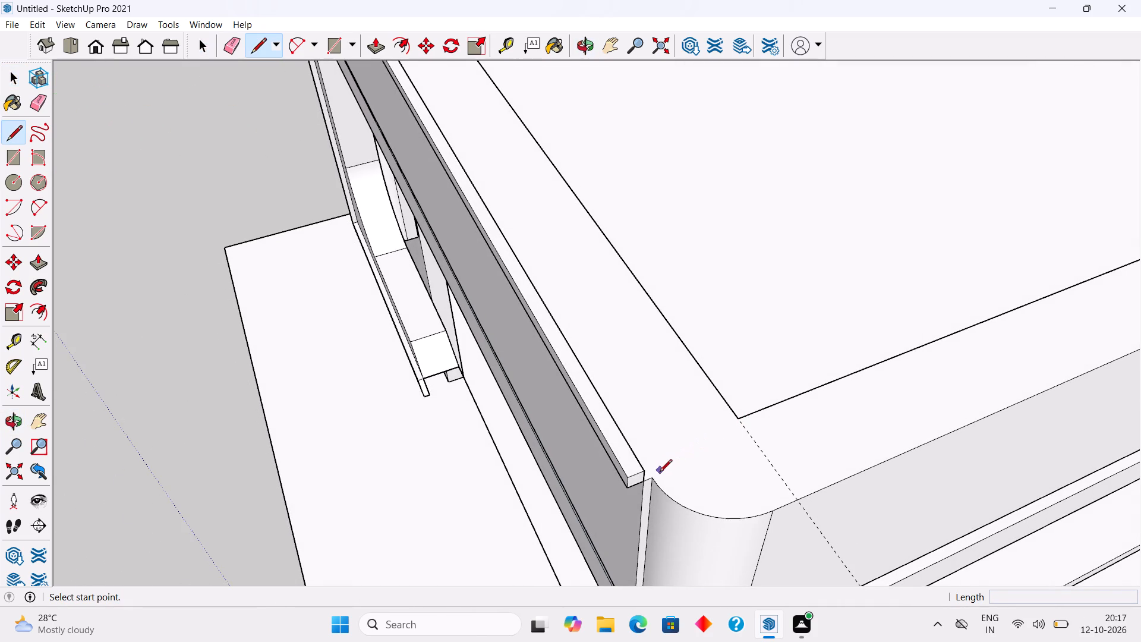
left_click(657, 479)
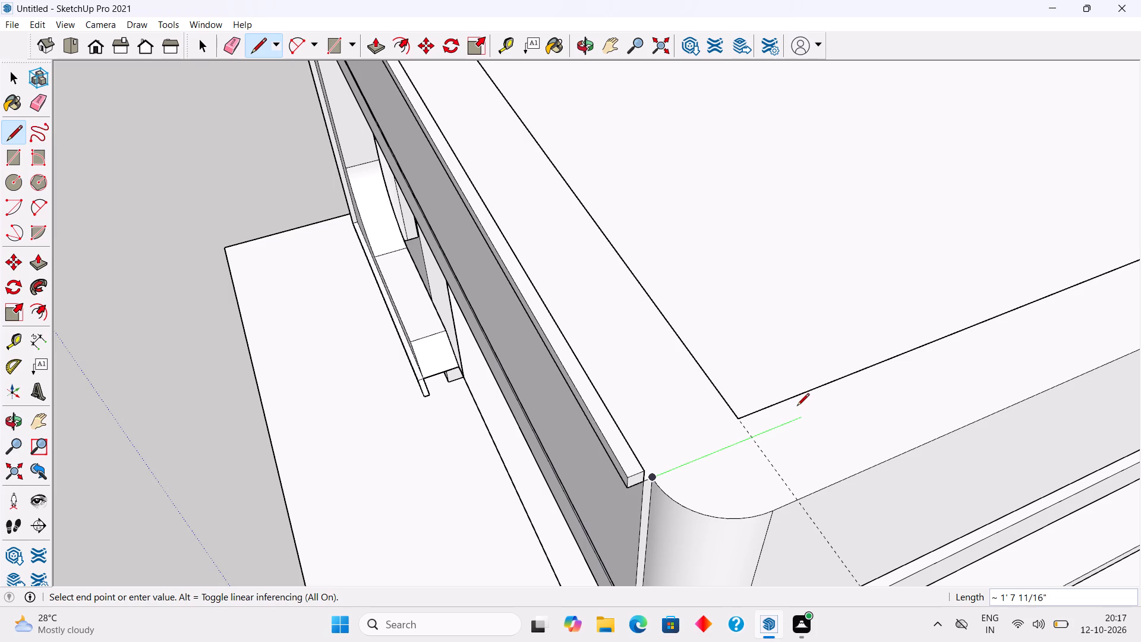
scroll(797, 407, "down", 13)
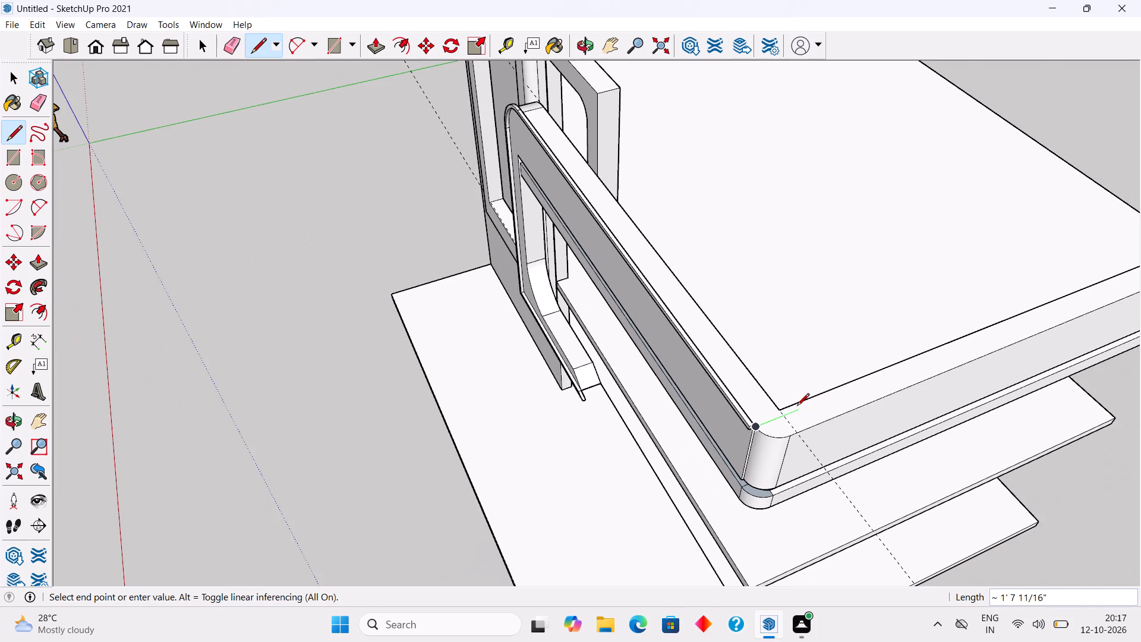
left_click(782, 407)
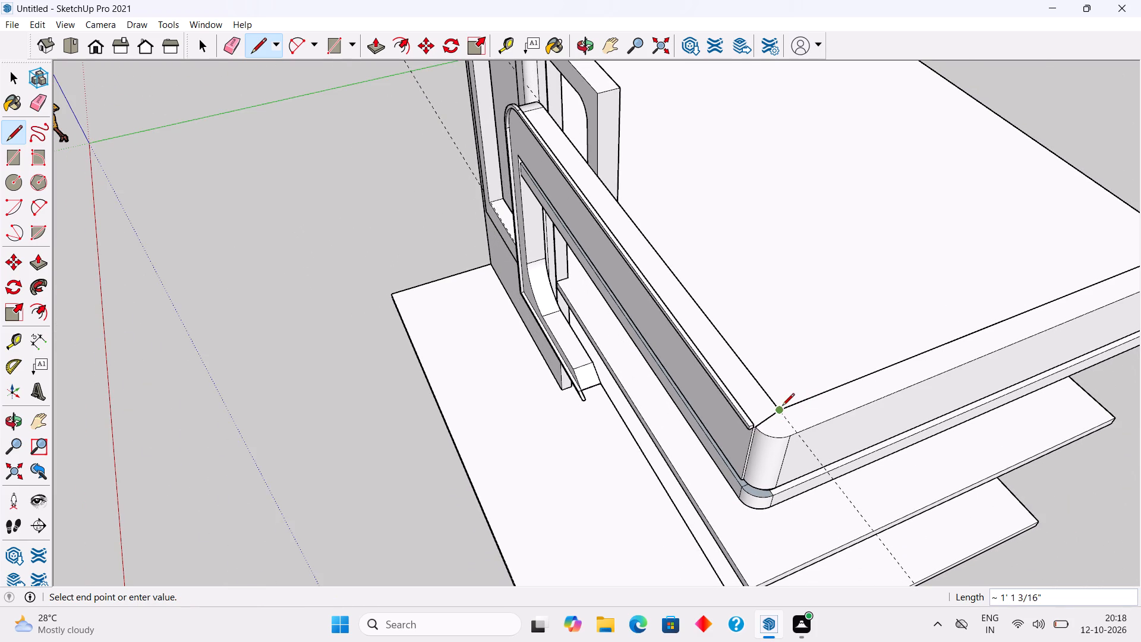
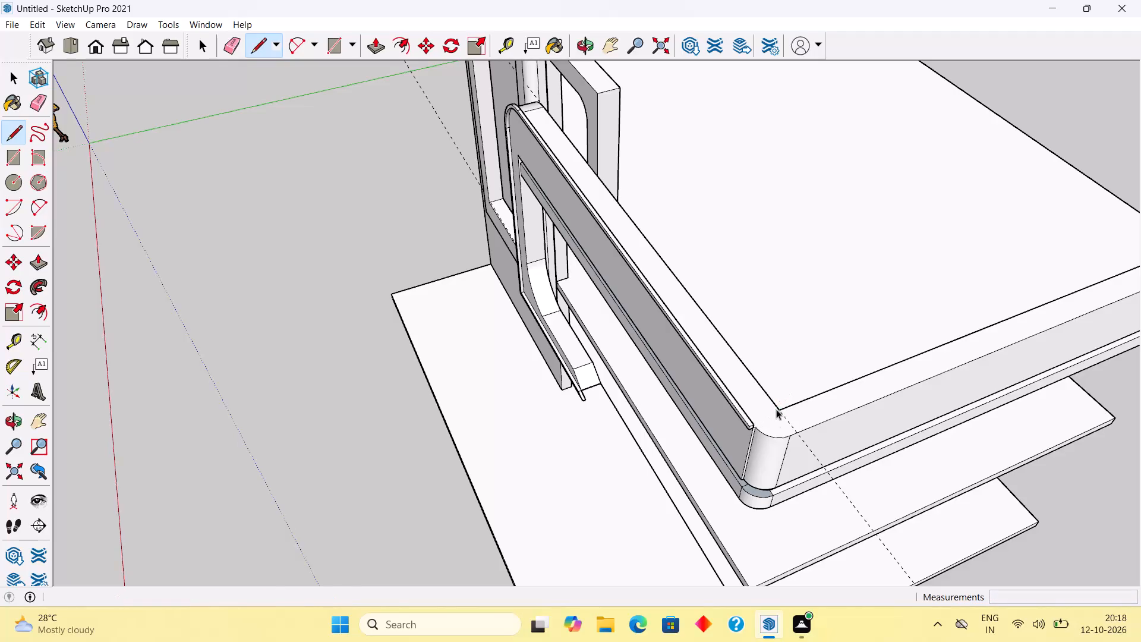
Inside the frame's group, draw a line about 1' 1 3/16" long across the top, from the rounded corner's start to the inner corner.
triple_click(774, 417)
scroll(774, 417, "up", 3)
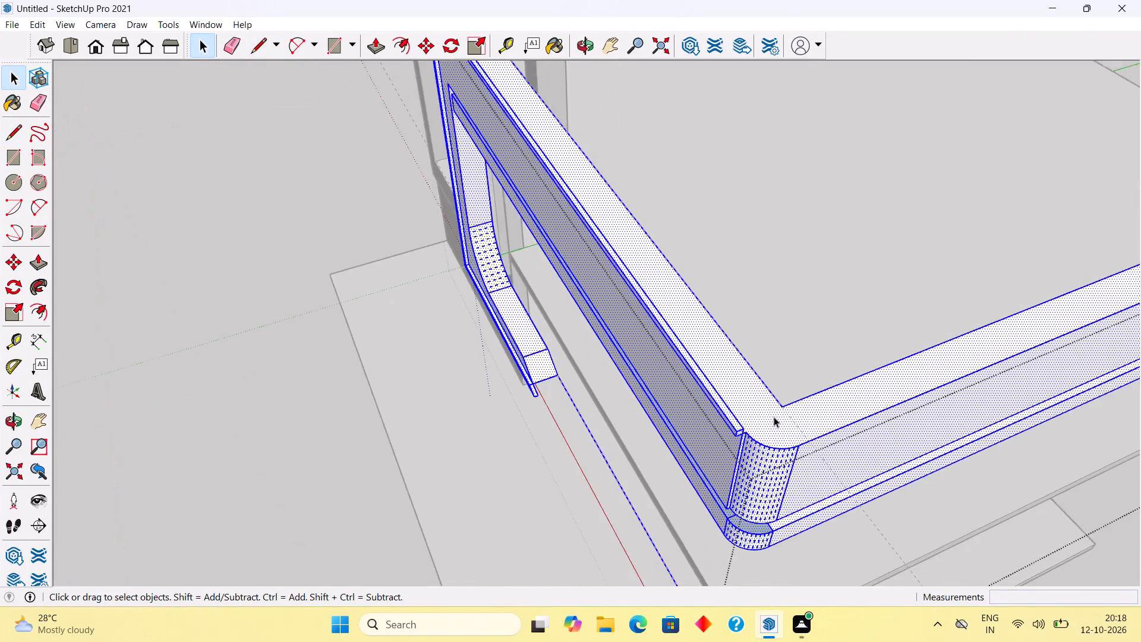
scroll(774, 417, "up", 8)
key("l")
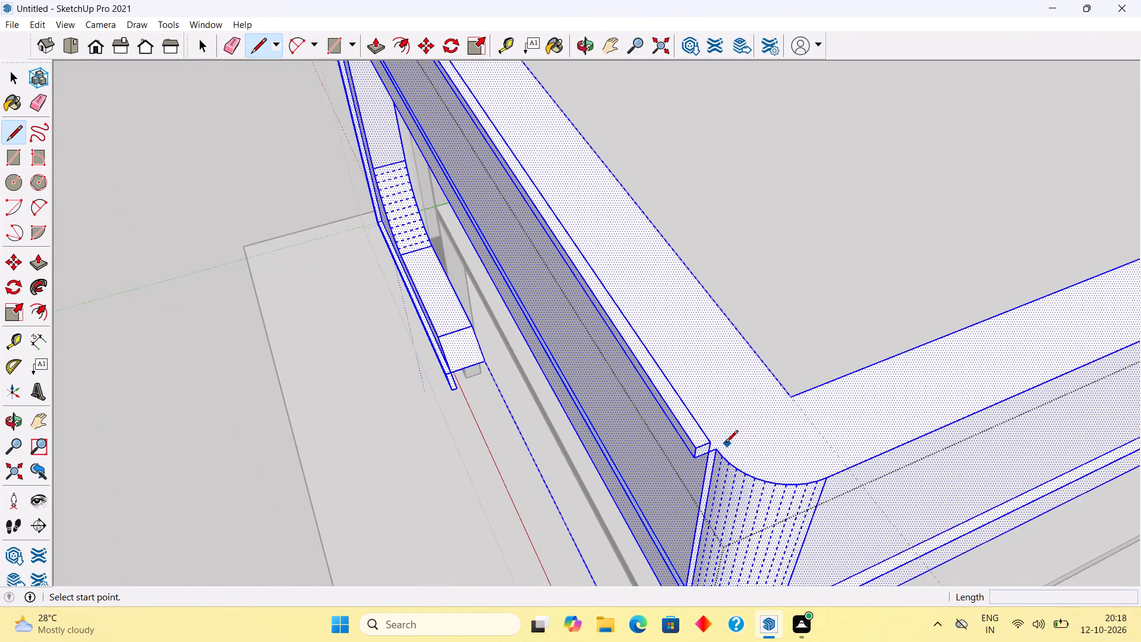
left_click(719, 451)
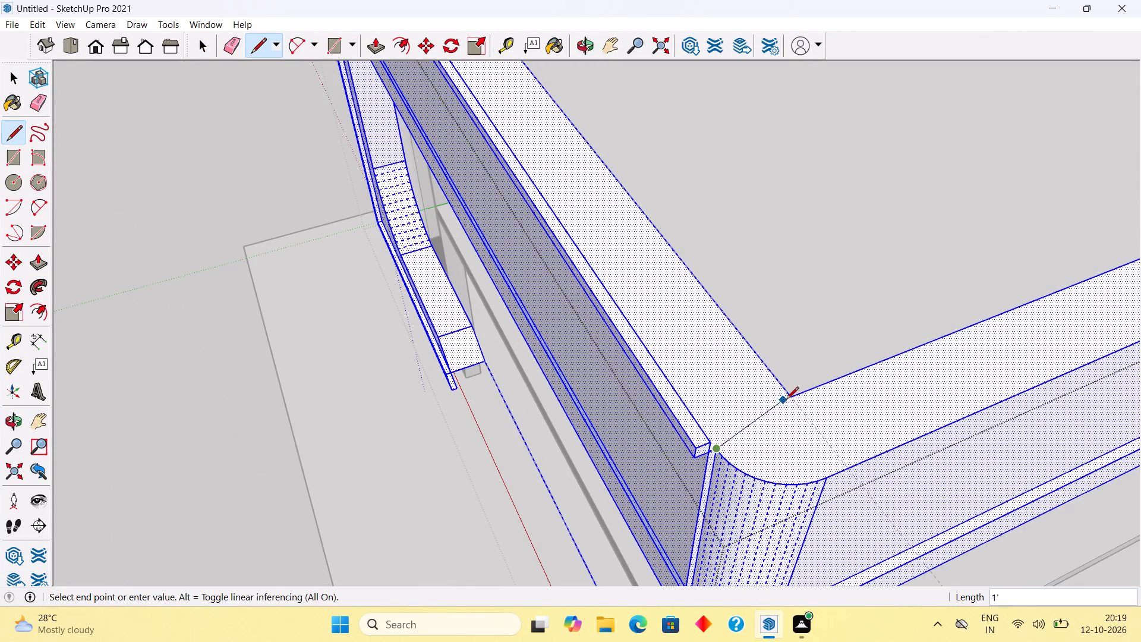
left_click(795, 398)
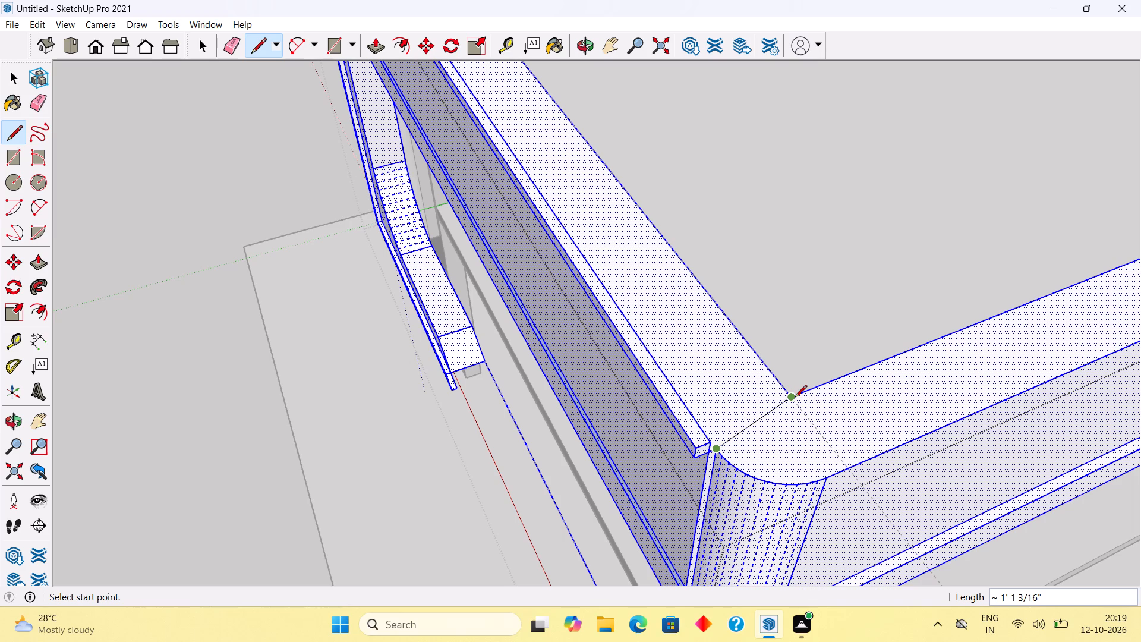
key("space")
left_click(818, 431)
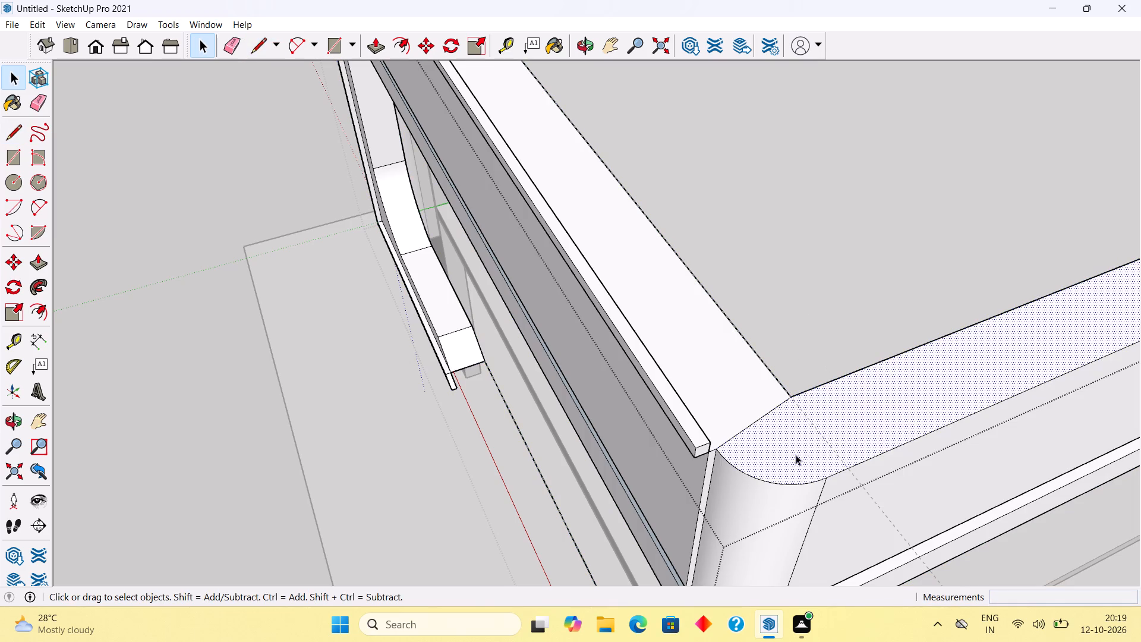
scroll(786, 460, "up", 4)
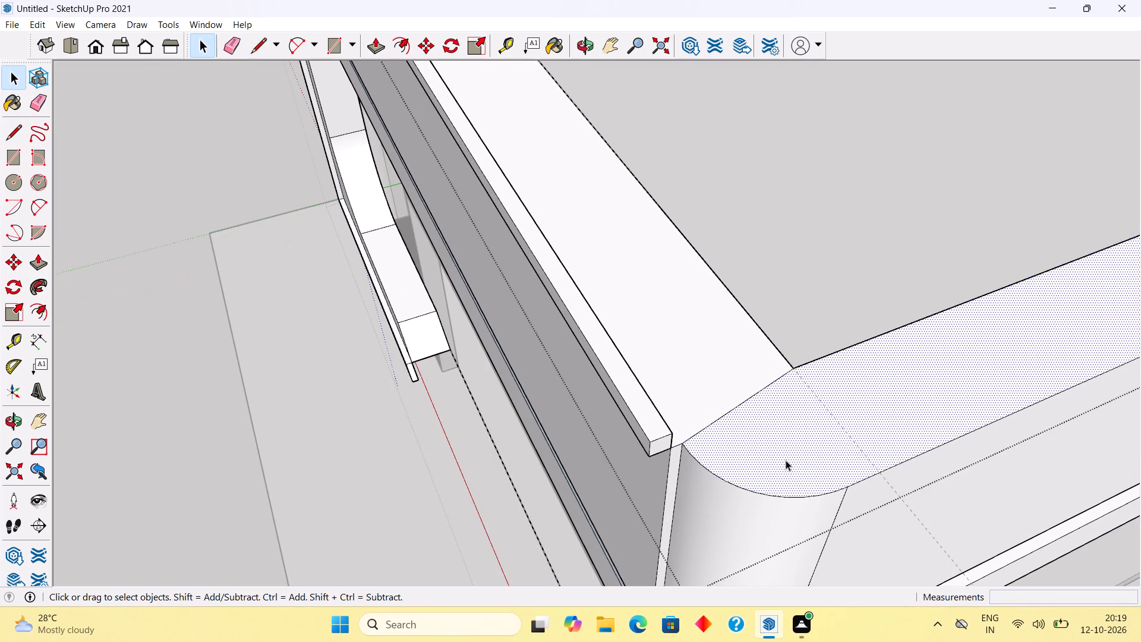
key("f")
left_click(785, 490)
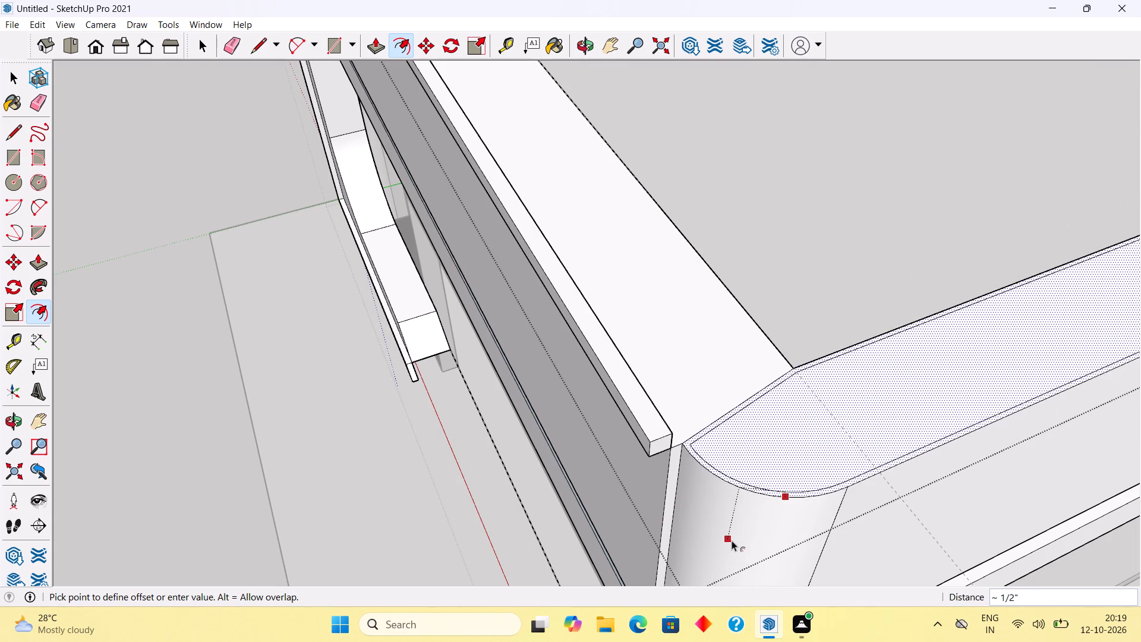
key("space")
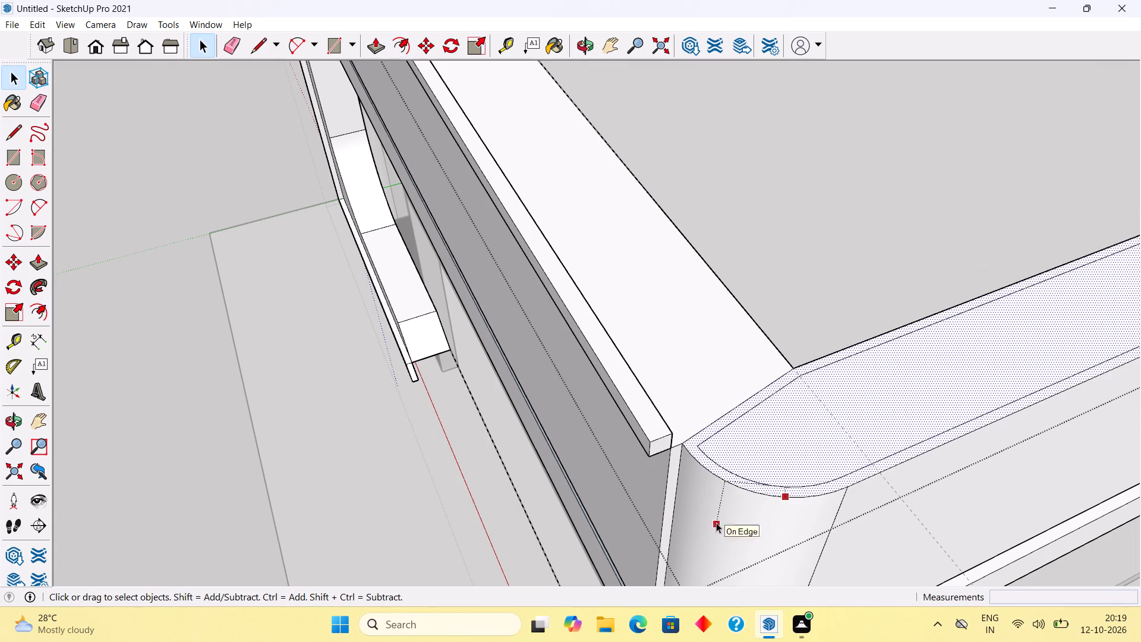
Offset the outline of the side wall's top face about 3" outward, to the lower outer corner of the border strip's end.
left_click(781, 410)
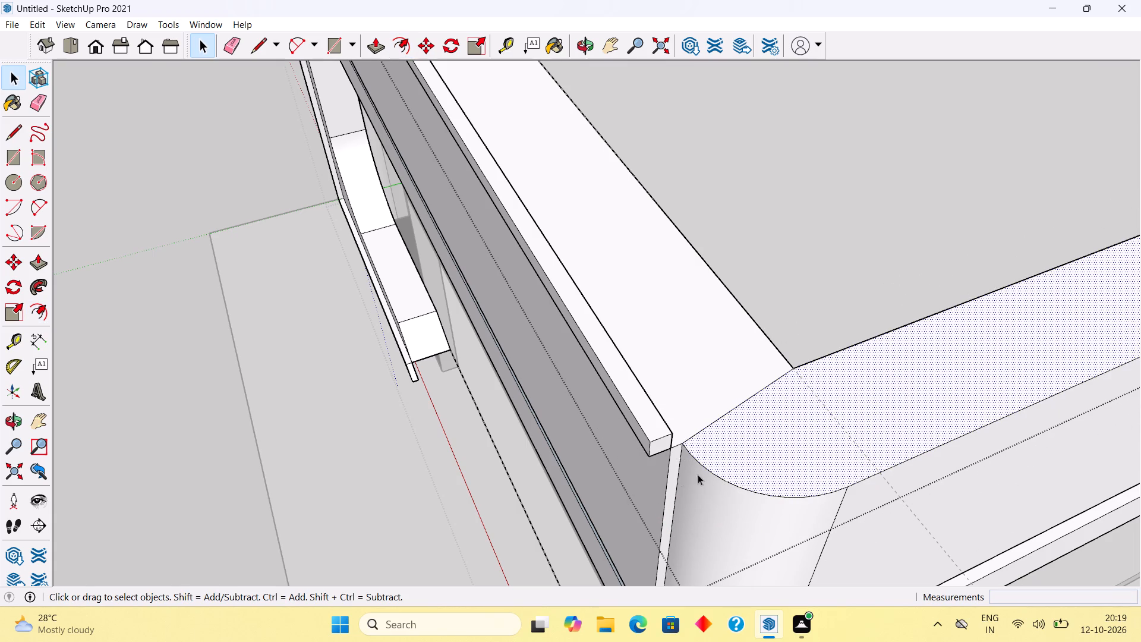
middle_click_drag(677, 477, 844, 423)
scroll(774, 415, "up", 11)
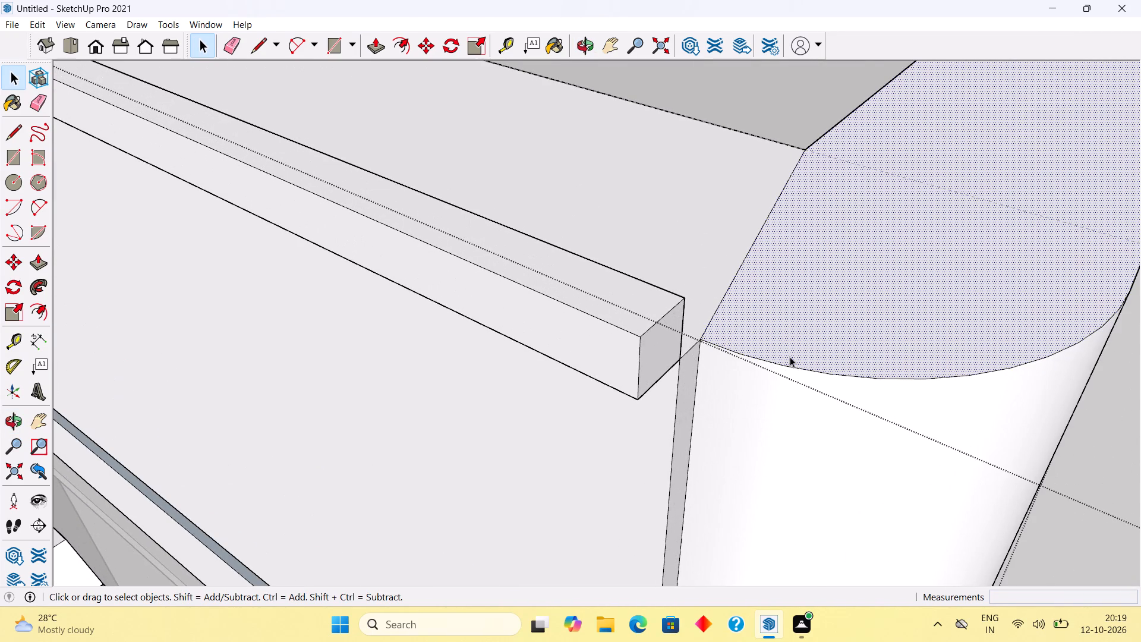
scroll(765, 354, "up", 3)
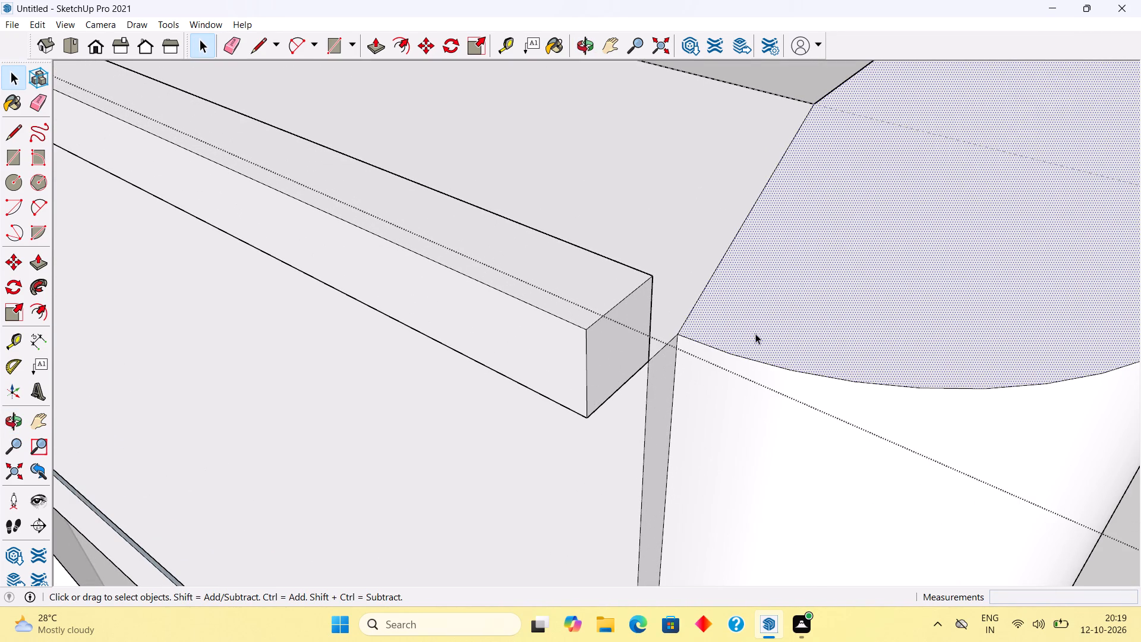
key("f")
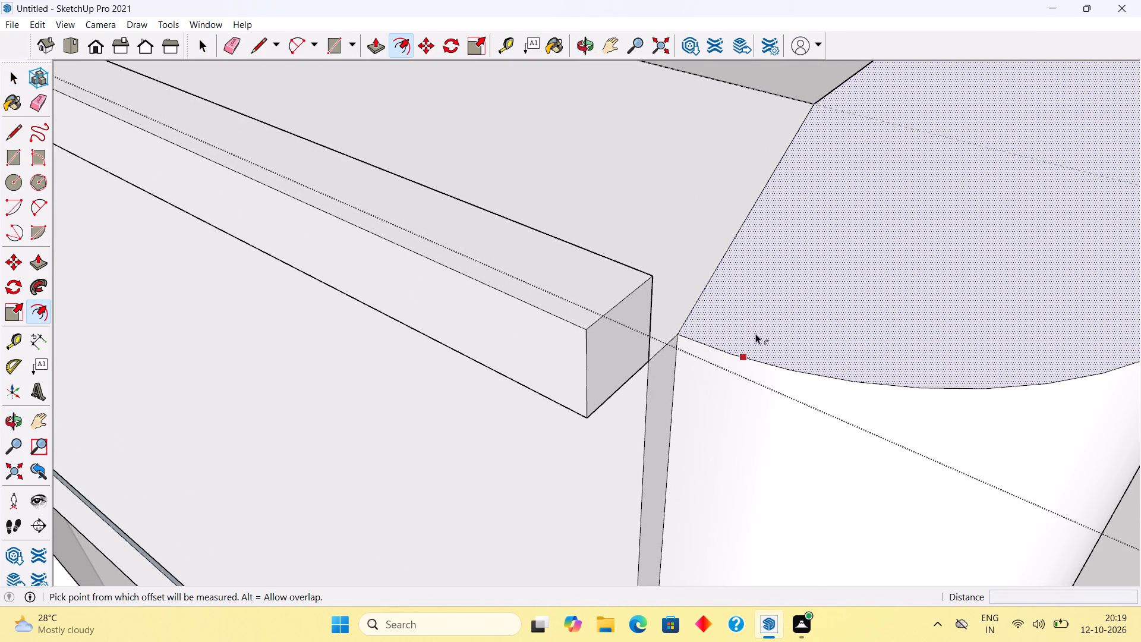
left_click(745, 356)
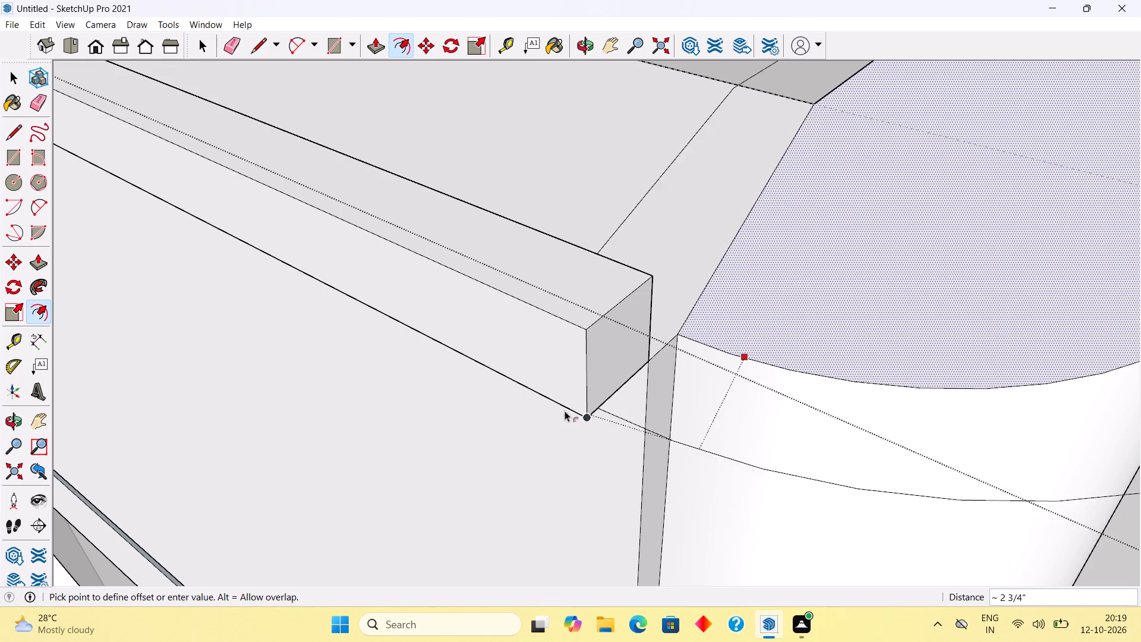
middle_click_drag(584, 417, 625, 361)
scroll(625, 361, "down", 9)
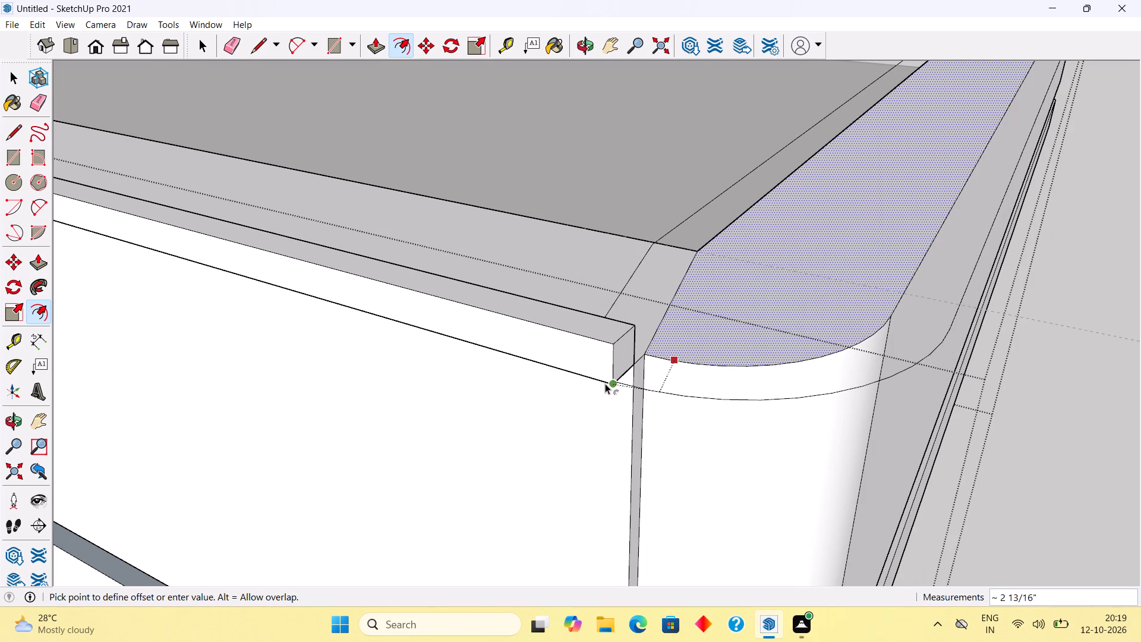
left_click(604, 385)
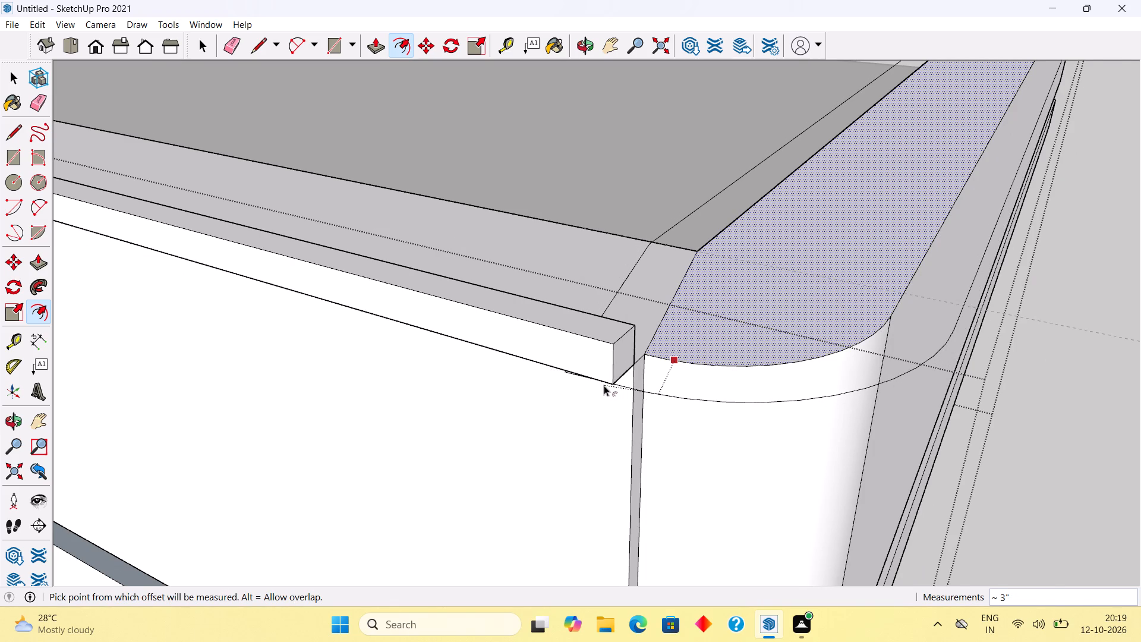
key("space")
Draw a line about 3 1/16" long across the offset band, from the border strip's outer end corner to the rounded corner's start.
scroll(604, 385, "down", 5)
middle_click_drag(604, 355, 610, 337)
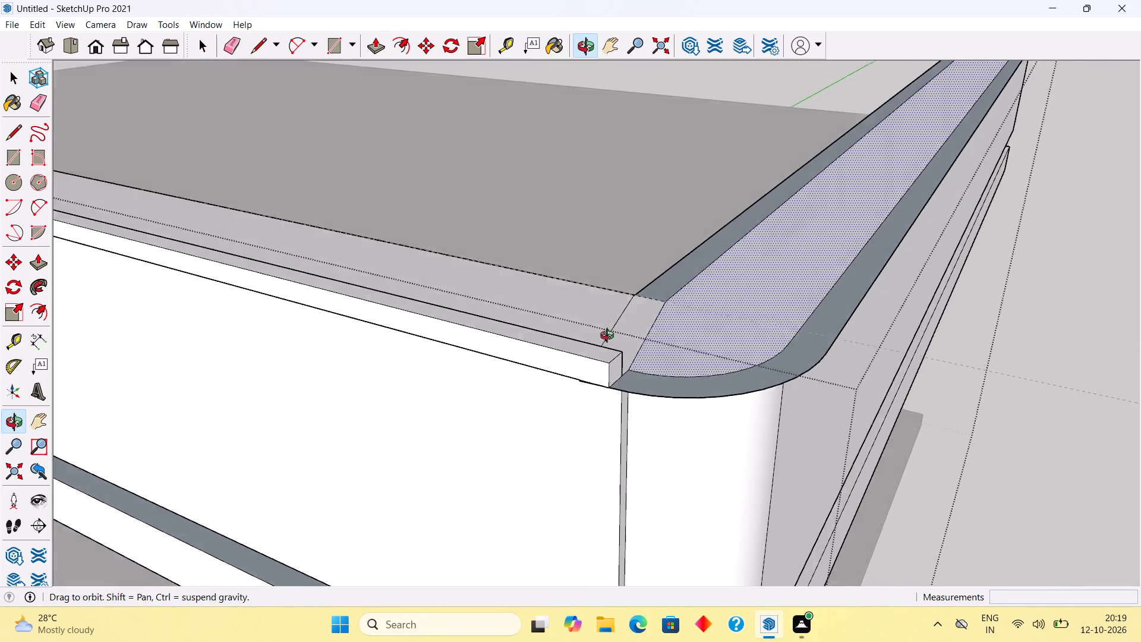
middle_click_drag(610, 337, 647, 218)
middle_click_drag(614, 383, 448, 525)
scroll(449, 524, "down", 2)
scroll(487, 433, "down", 5)
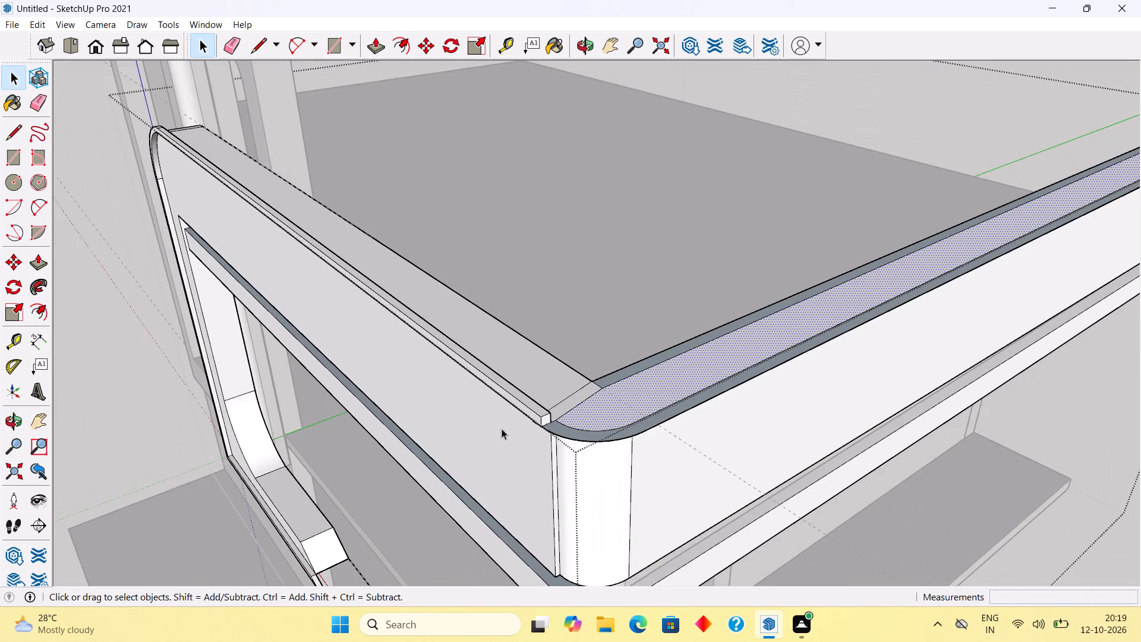
middle_click_drag(659, 401, 480, 477)
scroll(487, 474, "down", 3)
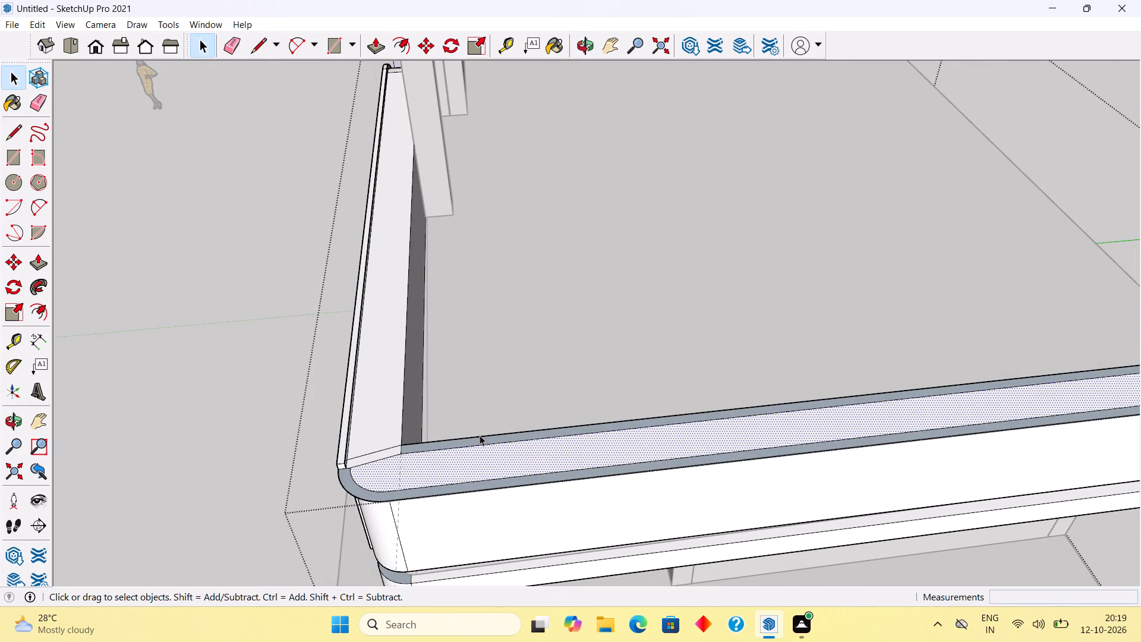
scroll(320, 468, "up", 9)
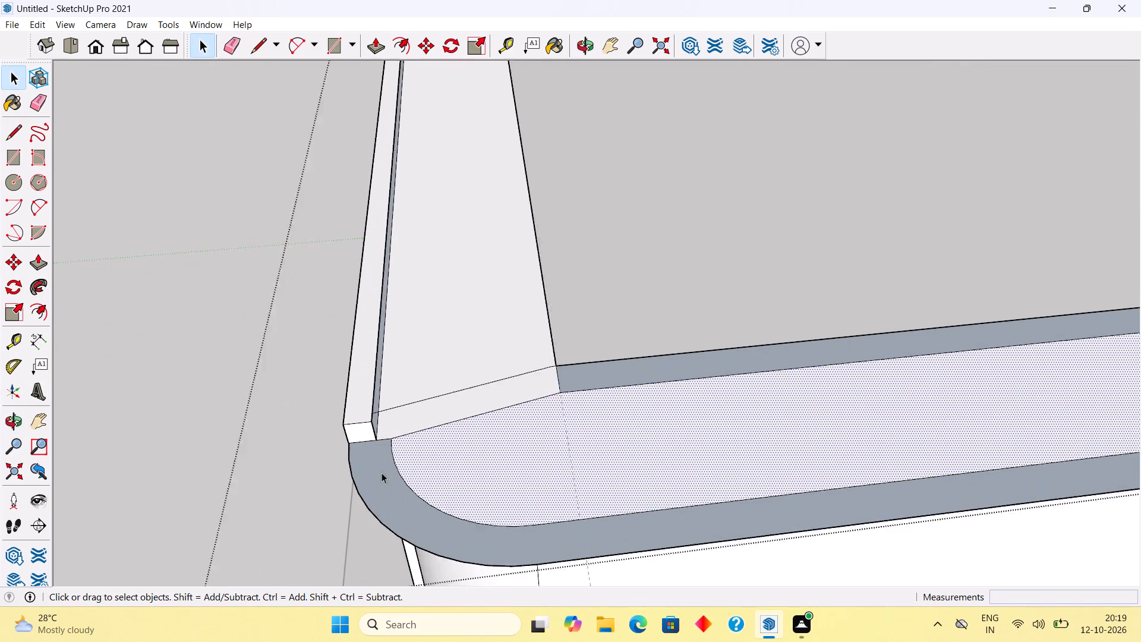
scroll(382, 473, "up", 10)
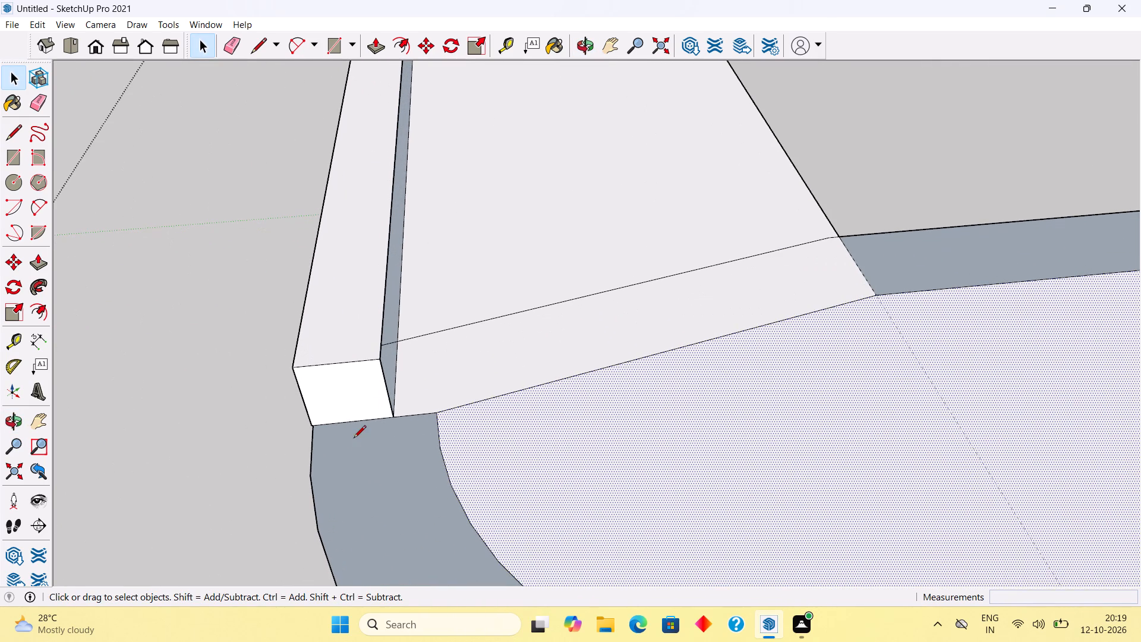
key("l")
left_click(320, 425)
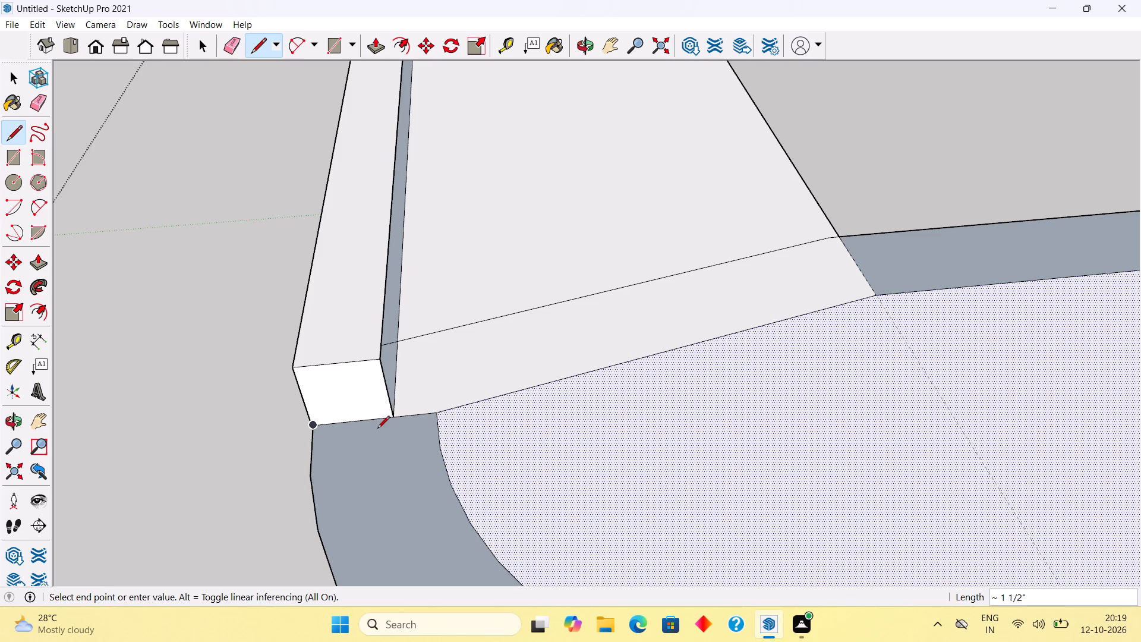
left_click(433, 414)
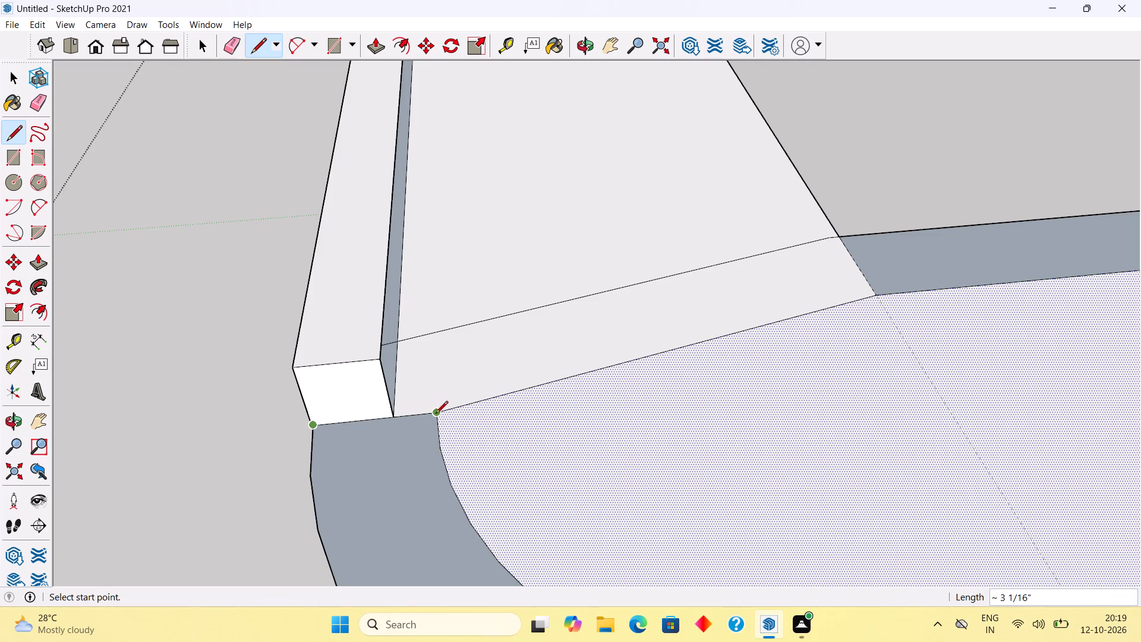
key("space")
left_click(425, 454)
Delete the diagonal offset edge crossing the front frame's top face, parallel to the corner dividing line.
scroll(425, 454, "down", 7)
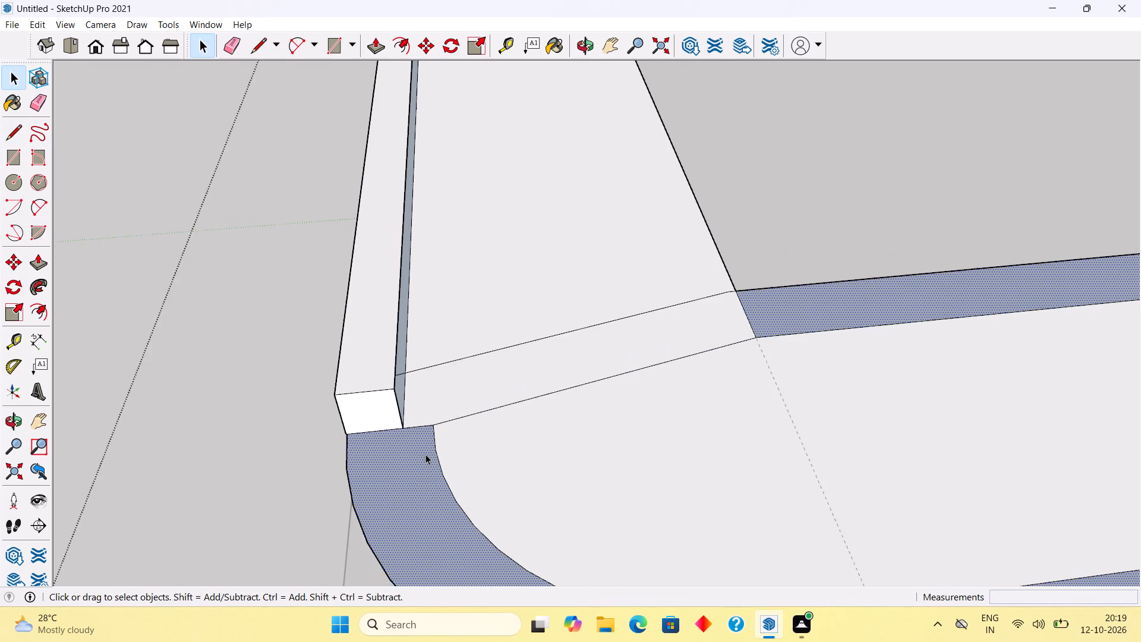
scroll(425, 454, "down", 3)
middle_click_drag(449, 446, 396, 451)
scroll(403, 449, "down", 3)
left_click(465, 390)
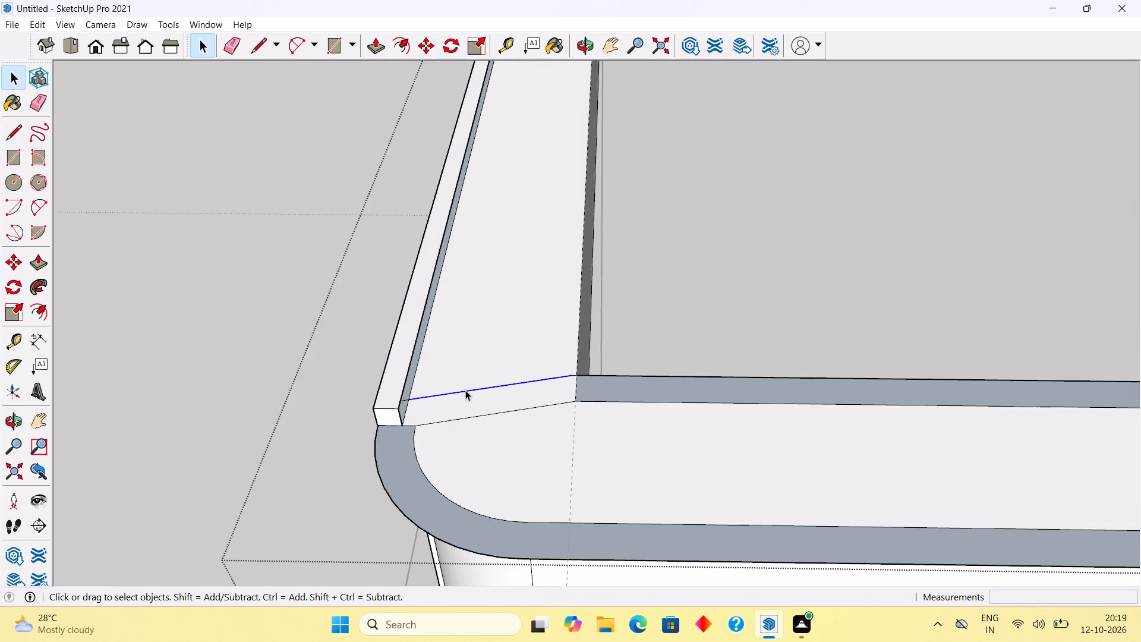
key("Delete")
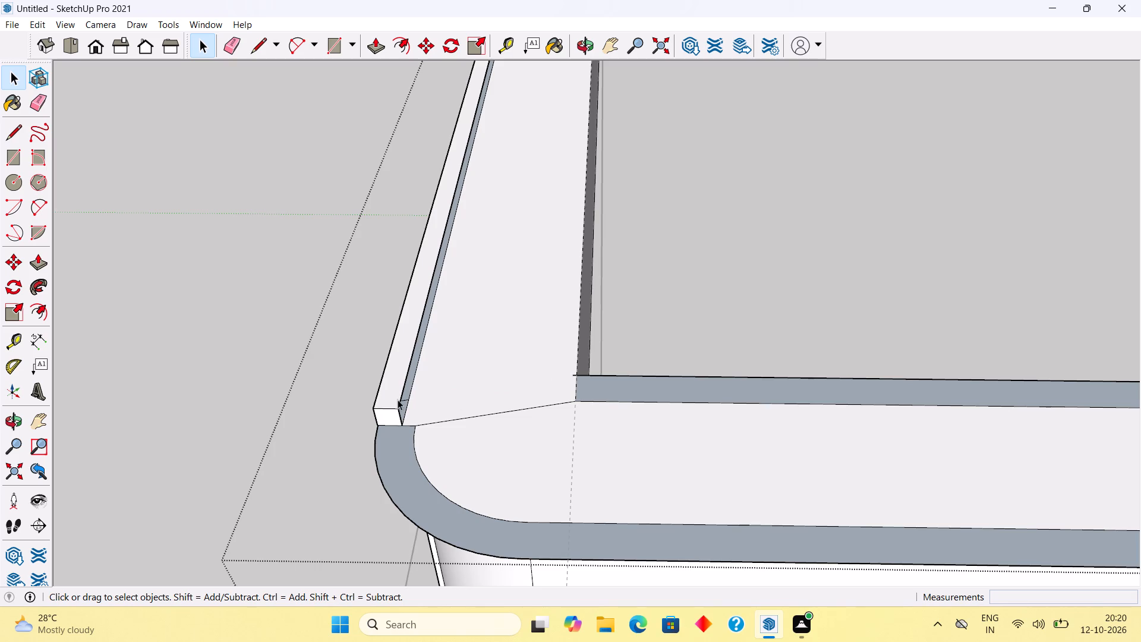
Delete the short leftover offset edges beneath the front border strip, beside the rounded corner.
middle_click_drag(390, 405, 758, 288)
scroll(758, 288, "down", 9)
middle_click_drag(632, 411, 639, 350)
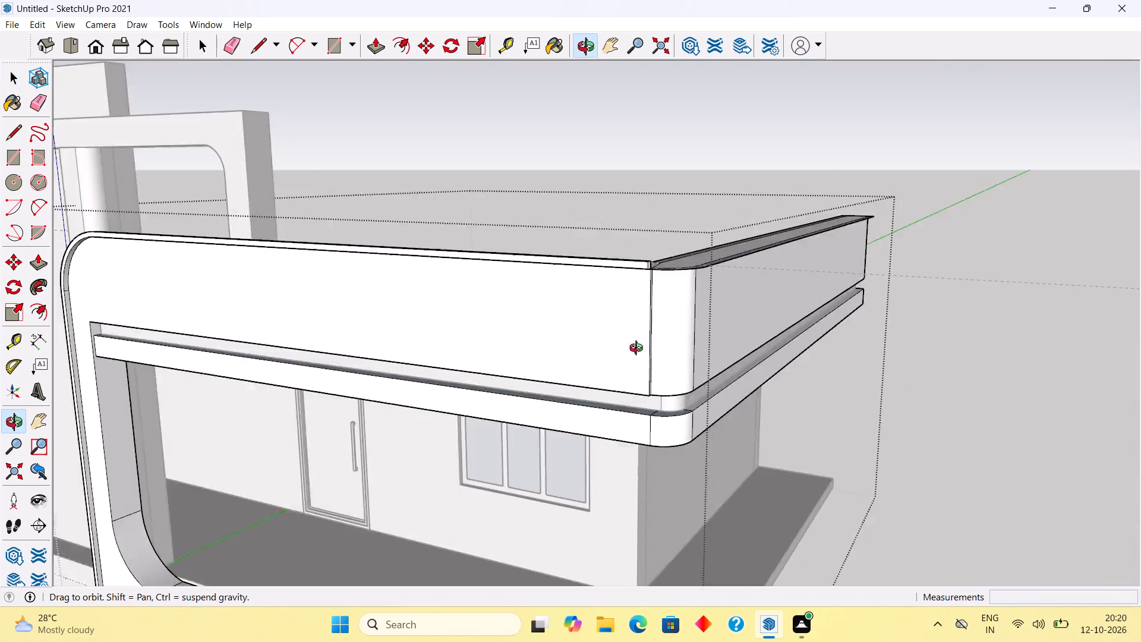
middle_click_drag(639, 350, 680, 278)
scroll(680, 268, "down", 1)
scroll(740, 135, "up", 7)
scroll(696, 234, "up", 1)
middle_click_drag(672, 235, 666, 174)
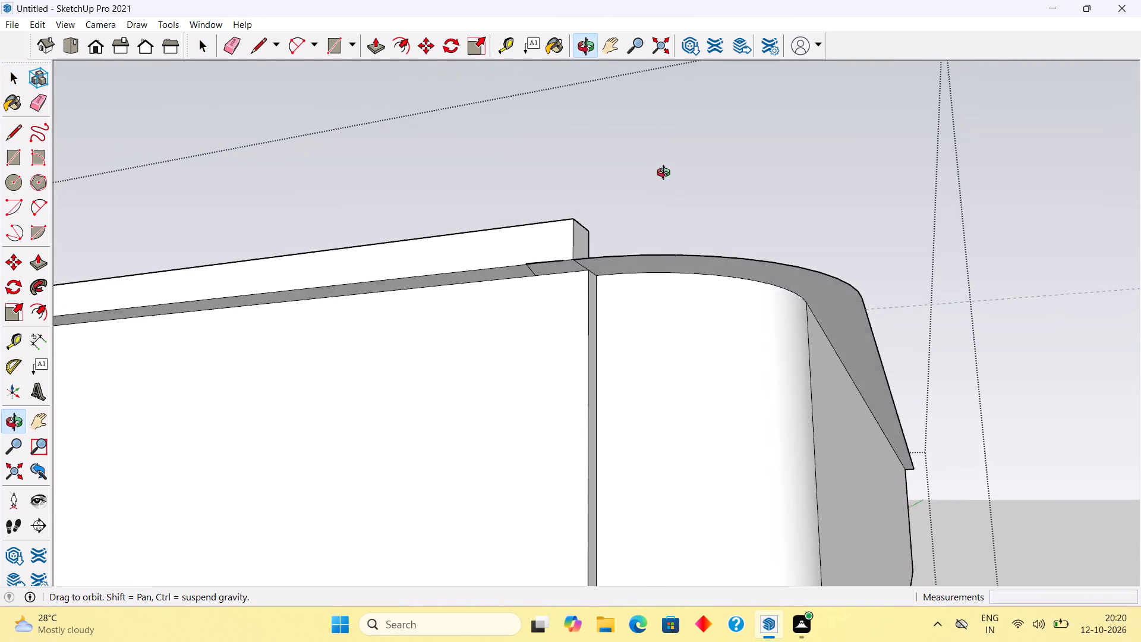
middle_click_drag(666, 174, 674, 157)
scroll(560, 269, "up", 5)
left_click(553, 263)
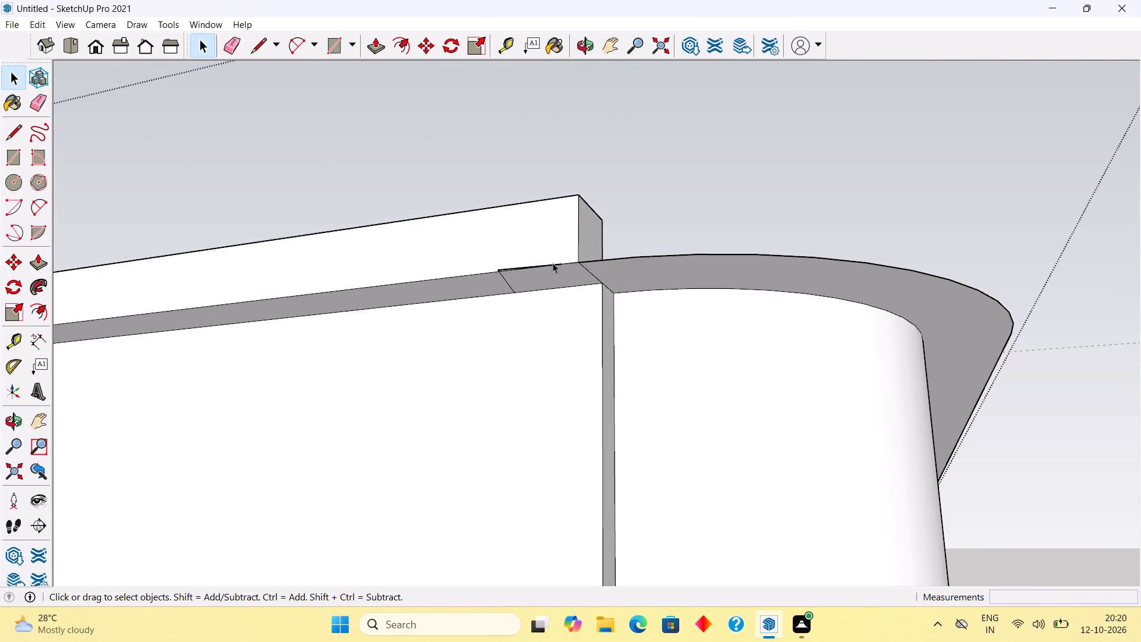
key("Delete")
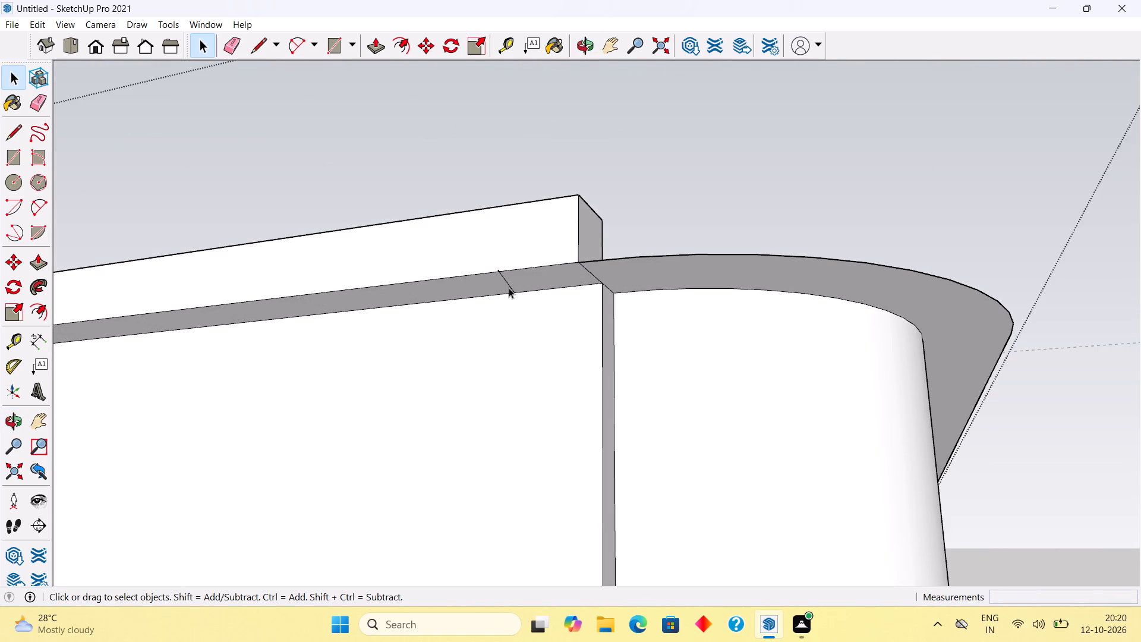
left_click(509, 287)
key("Delete")
scroll(502, 267, "up", 8)
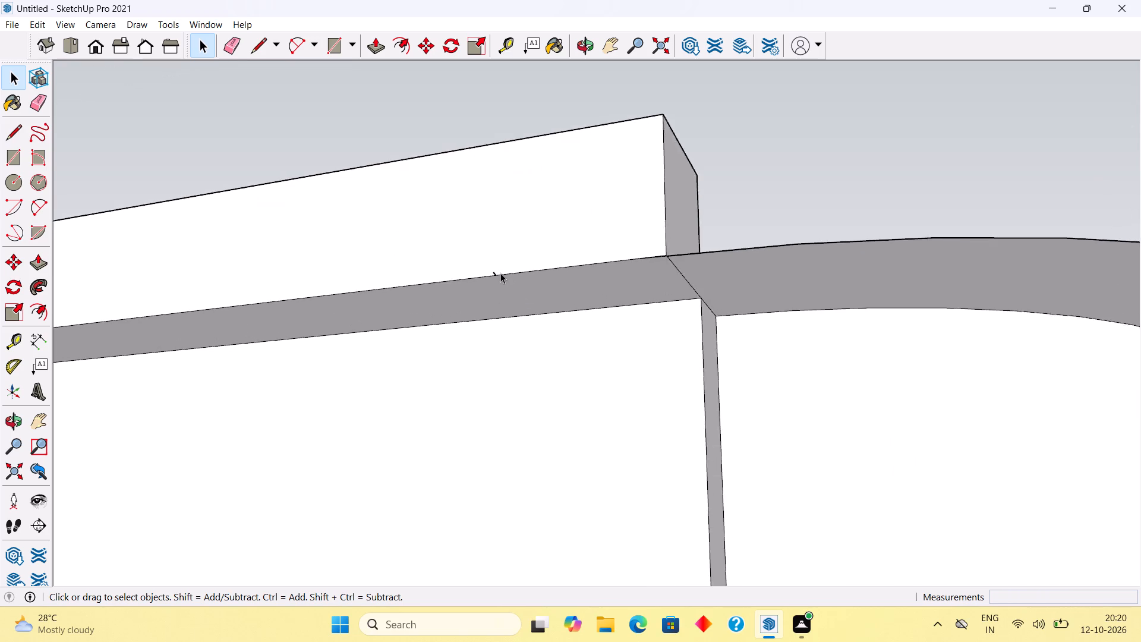
scroll(500, 273, "up", 3)
left_click(491, 274)
key("Delete")
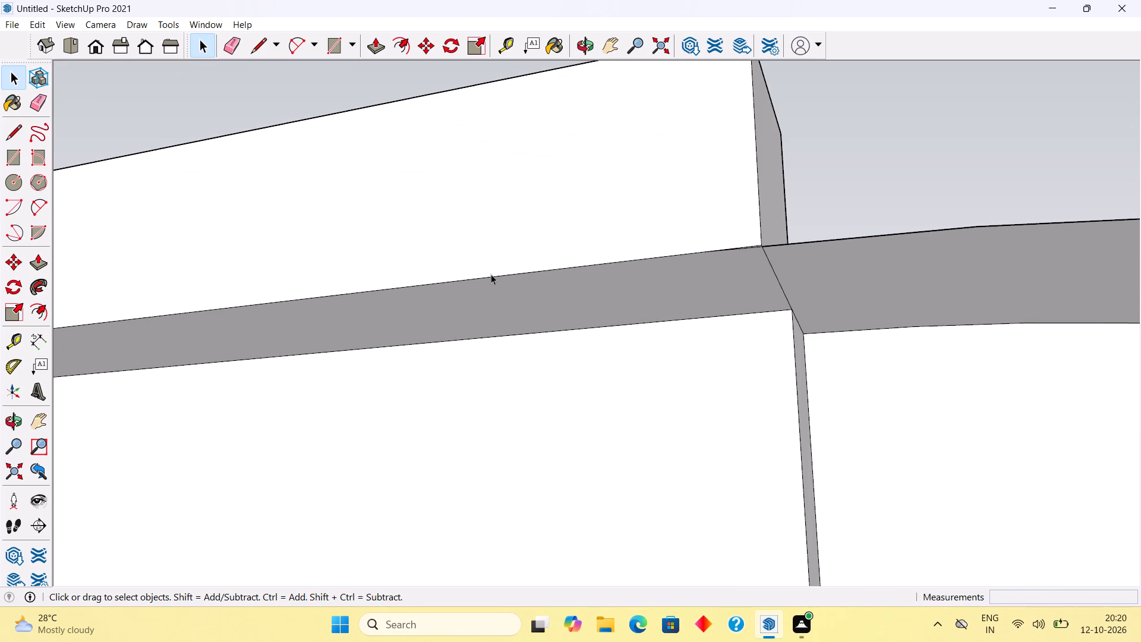
Draw a line across the offset band at the side wall's far end, from the top face's outer corner to the end edge.
scroll(491, 274, "down", 20)
middle_click_drag(553, 215, 509, 384)
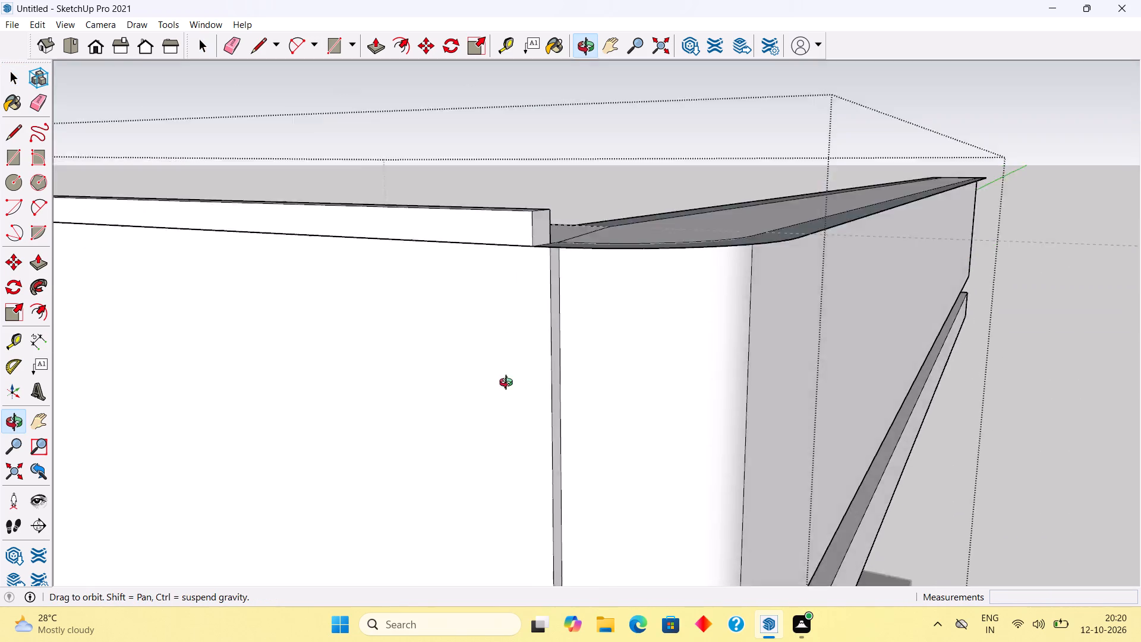
middle_click_drag(509, 384, 506, 408)
scroll(506, 408, "down", 4)
middle_click_drag(627, 285, 568, 477)
scroll(568, 477, "down", 4)
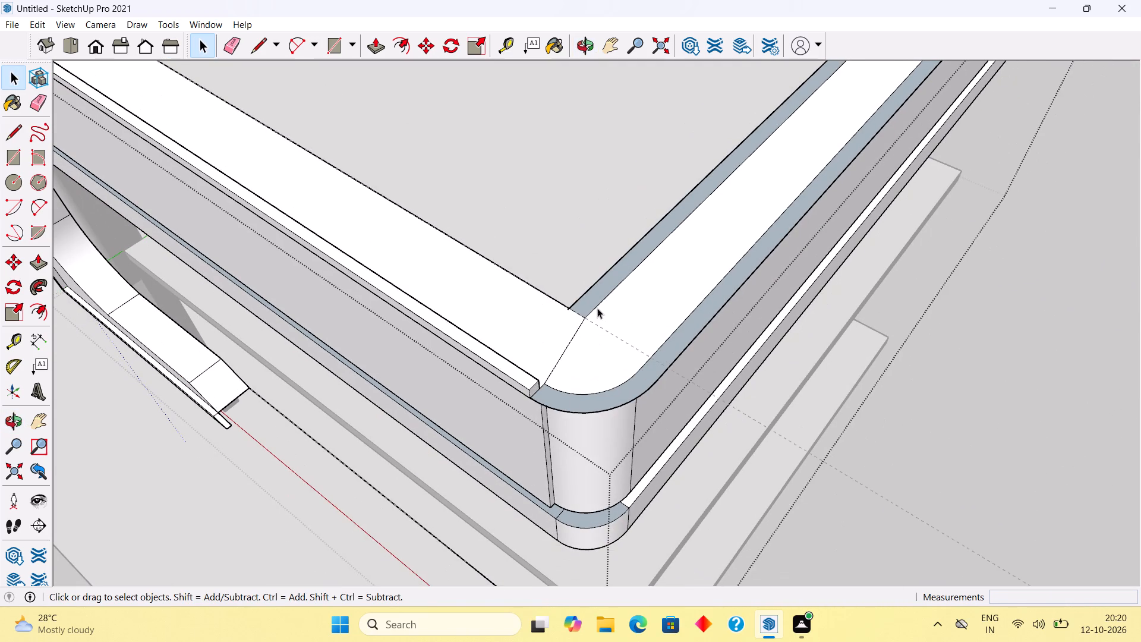
scroll(620, 305, "down", 15)
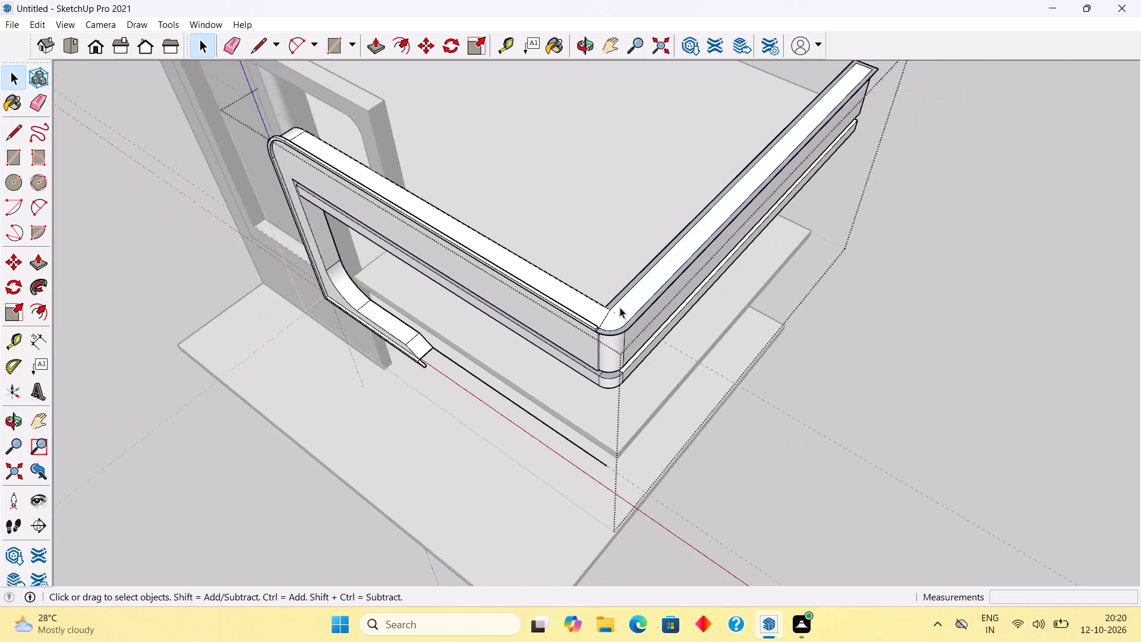
scroll(620, 307, "down", 4)
scroll(830, 130, "up", 13)
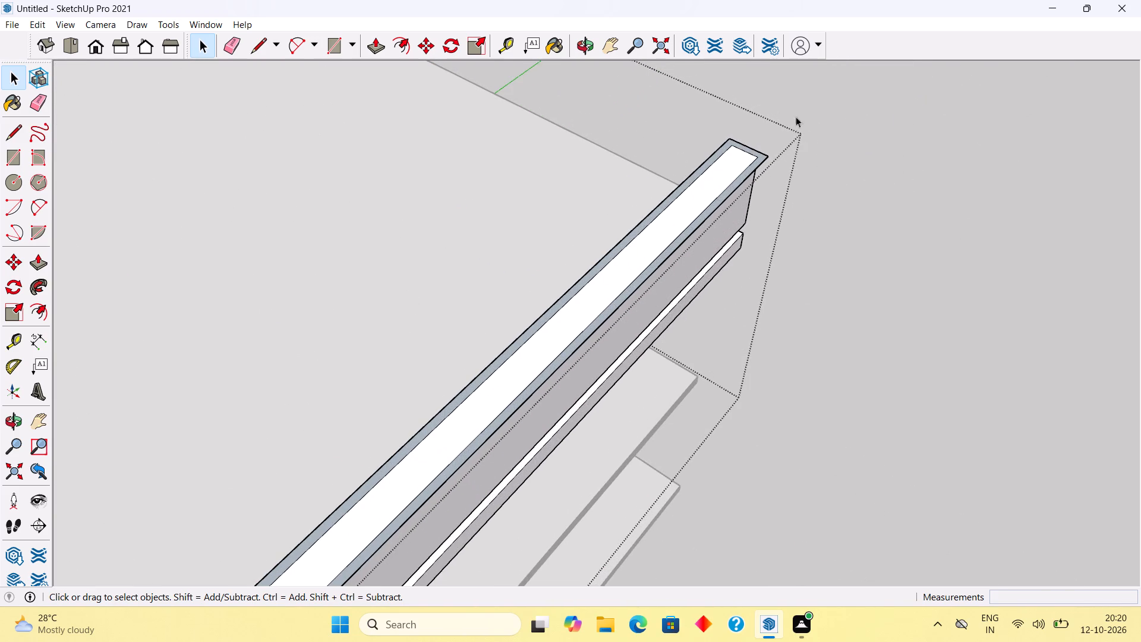
scroll(760, 159, "up", 6)
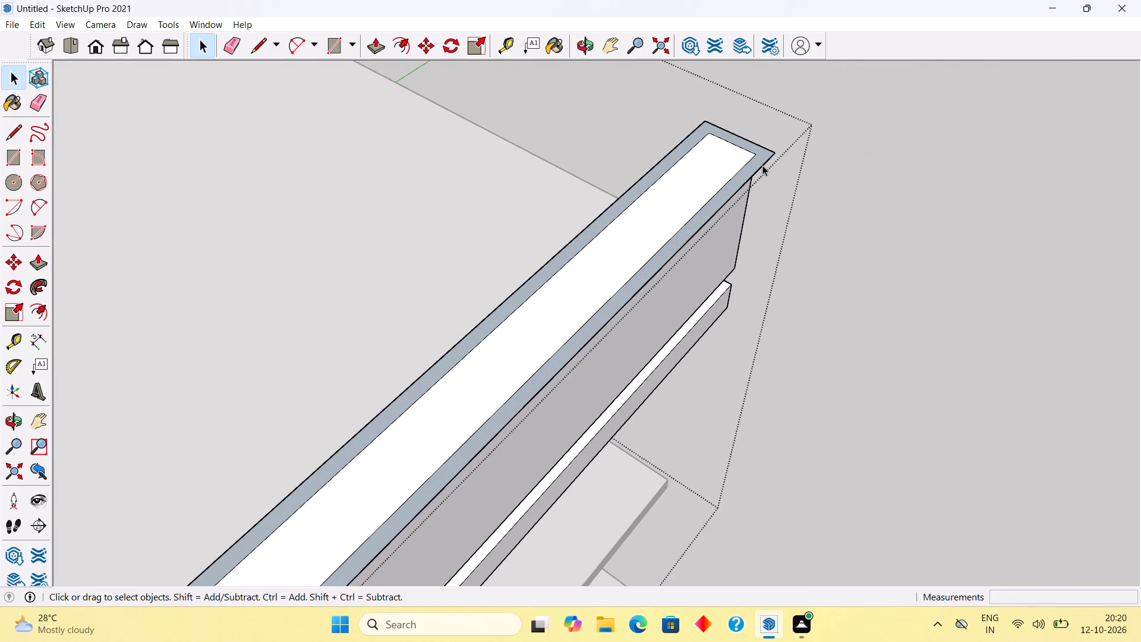
key("l")
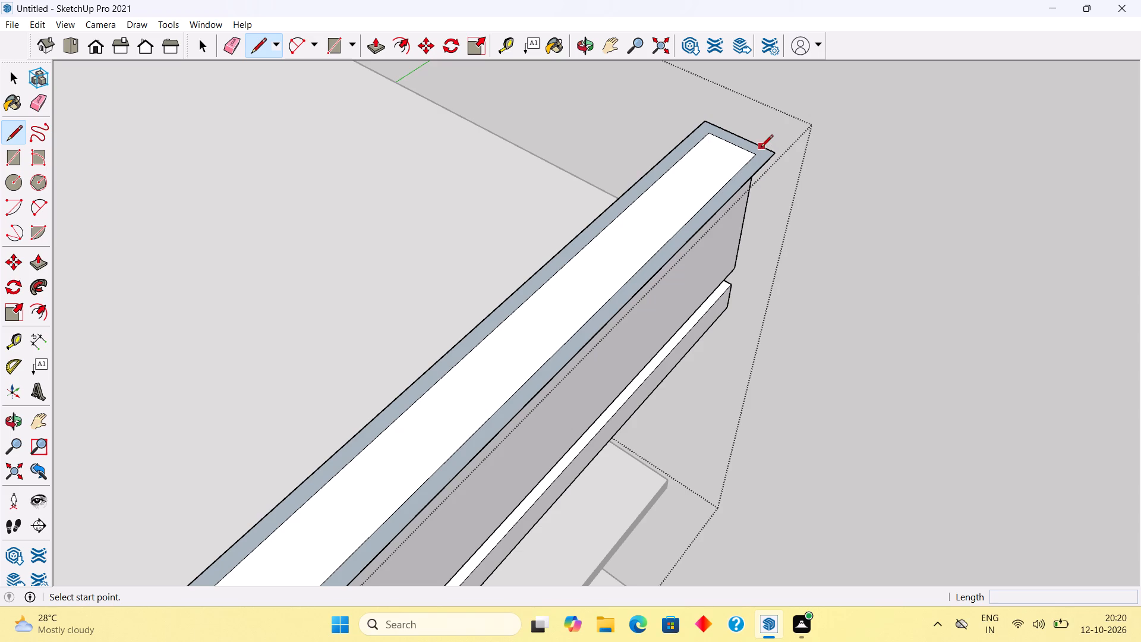
scroll(761, 148, "up", 3)
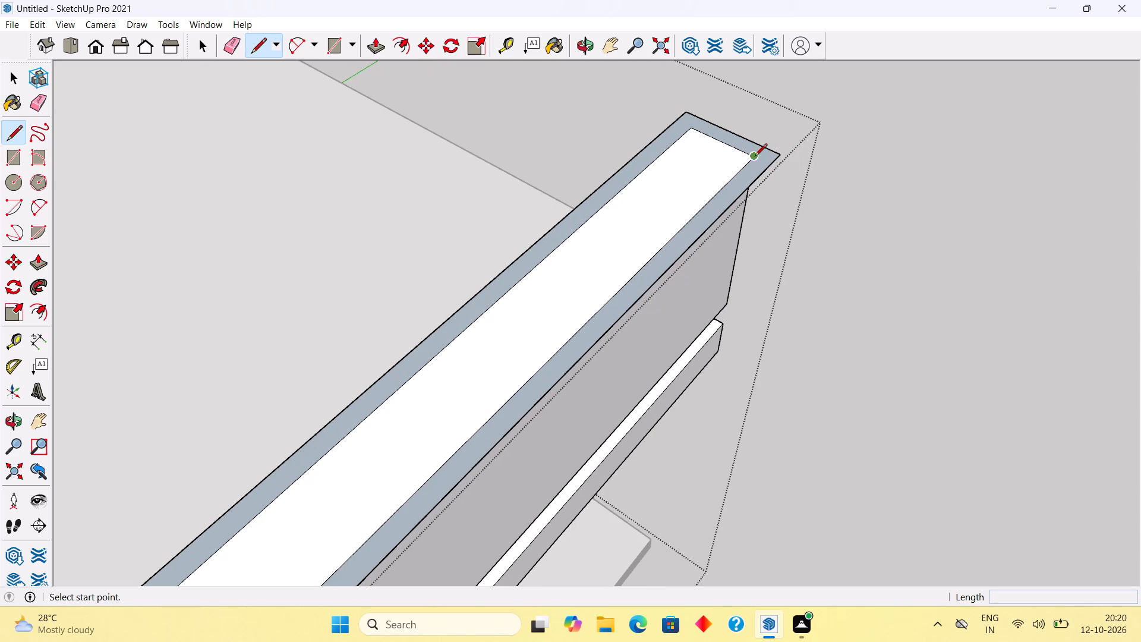
left_click(755, 157)
left_click(765, 147)
key("space")
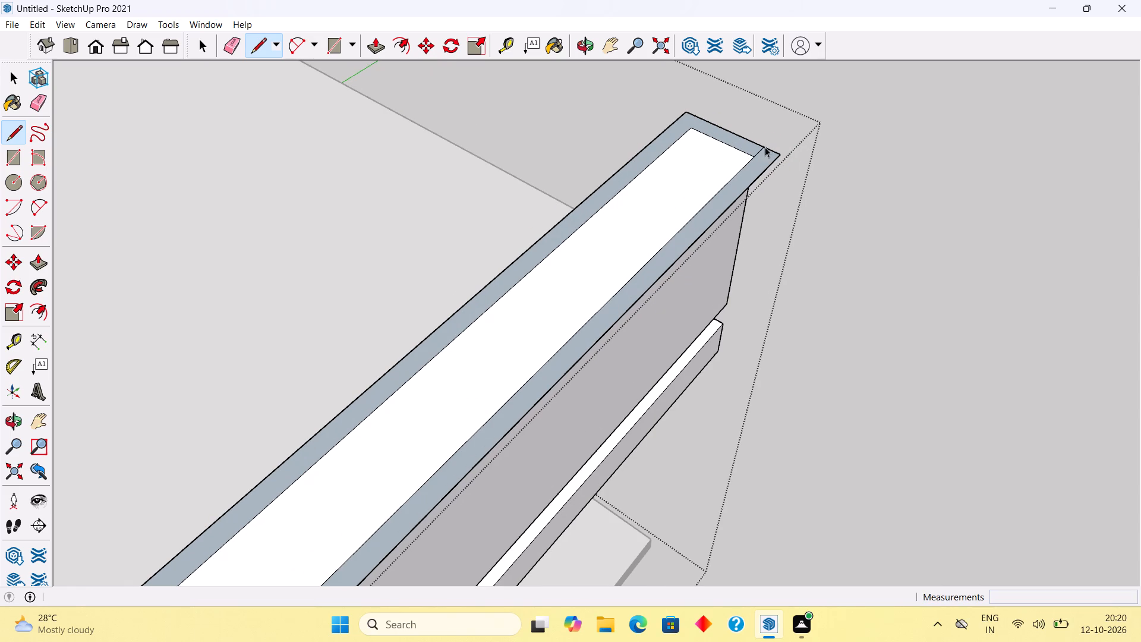
Delete the surplus offset edges across the side wall's far end and along its inner side.
left_click(757, 150)
left_click(755, 145)
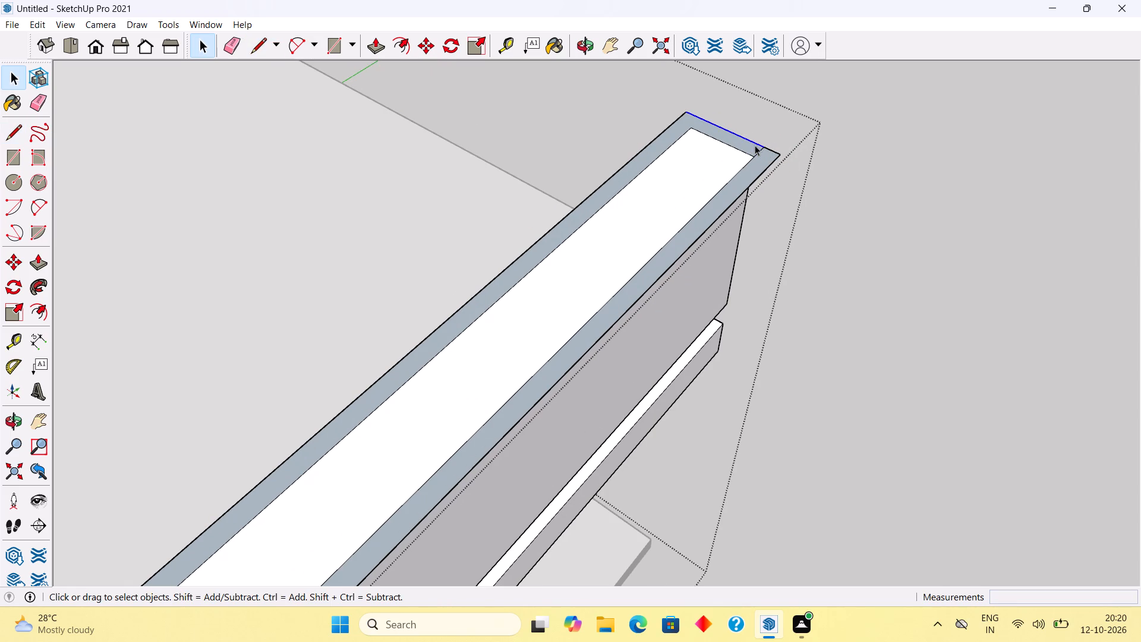
key("Delete")
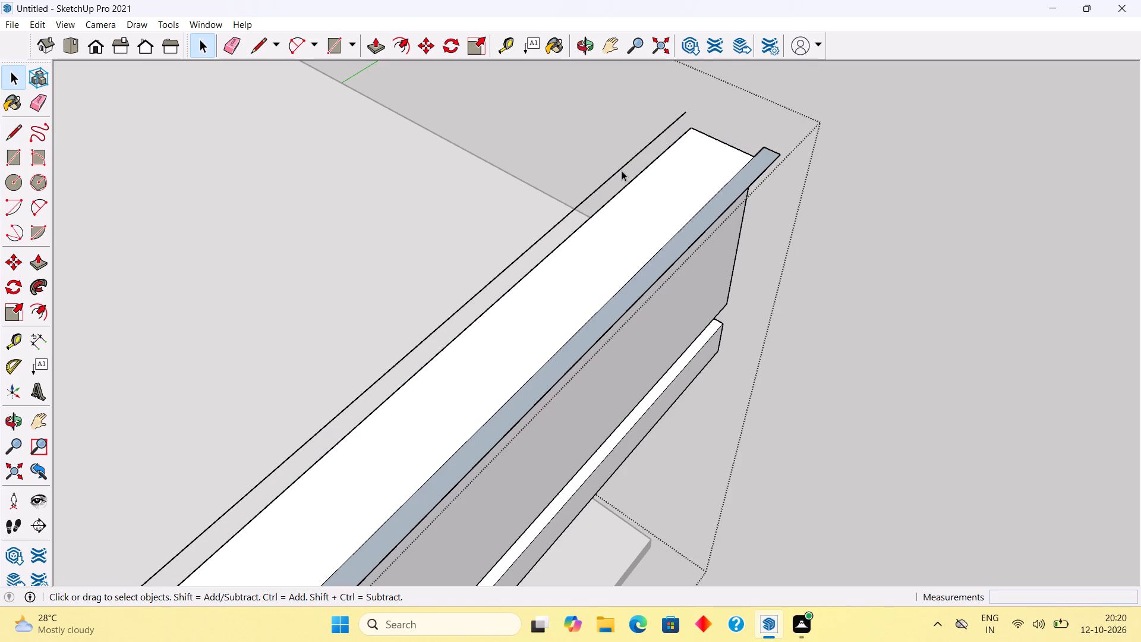
left_click(612, 174)
key("Delete")
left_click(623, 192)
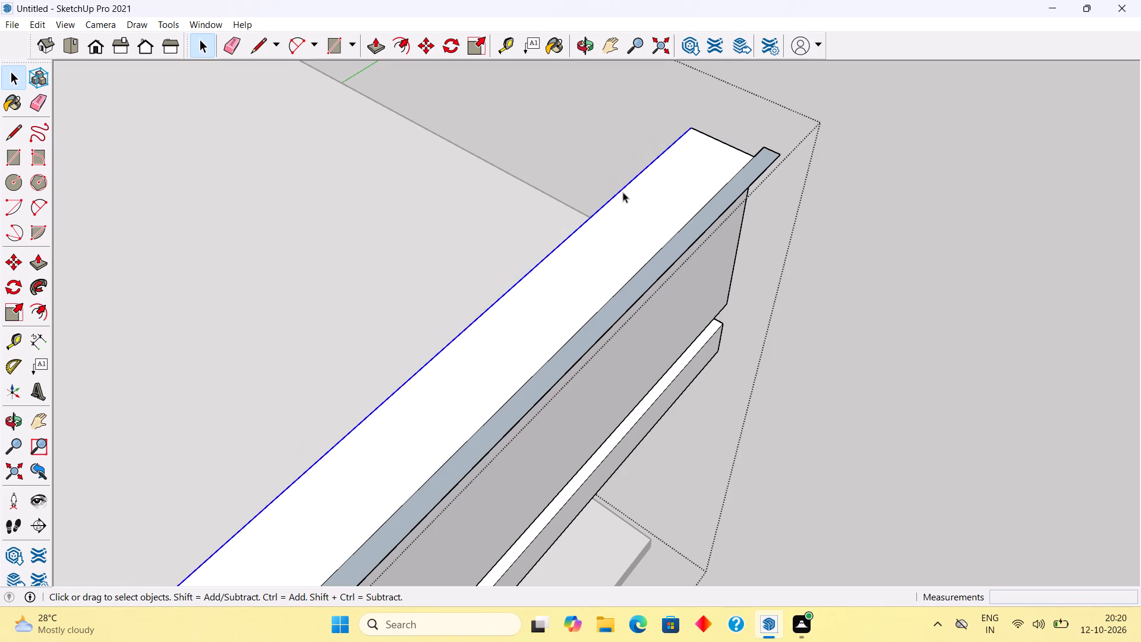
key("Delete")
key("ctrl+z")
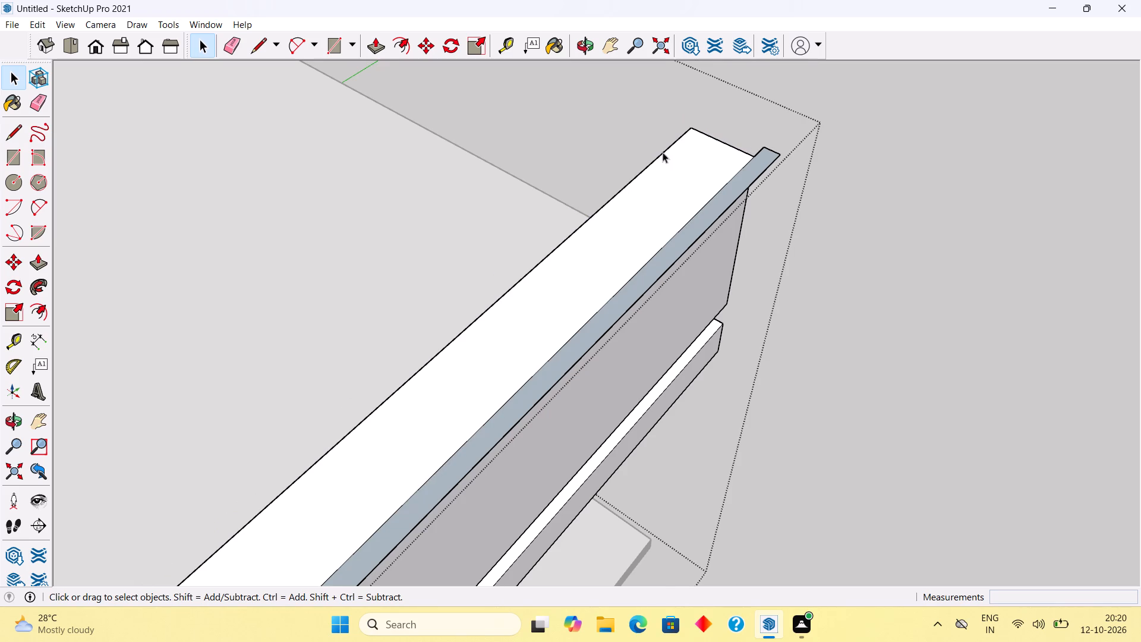
Push/Pull the remaining offset band around the rounded corner and side wall up to the front border strip's end corner, and close the group.
scroll(666, 152, "down", 20)
scroll(666, 152, "down", 2)
middle_click_drag(614, 313, 488, 265)
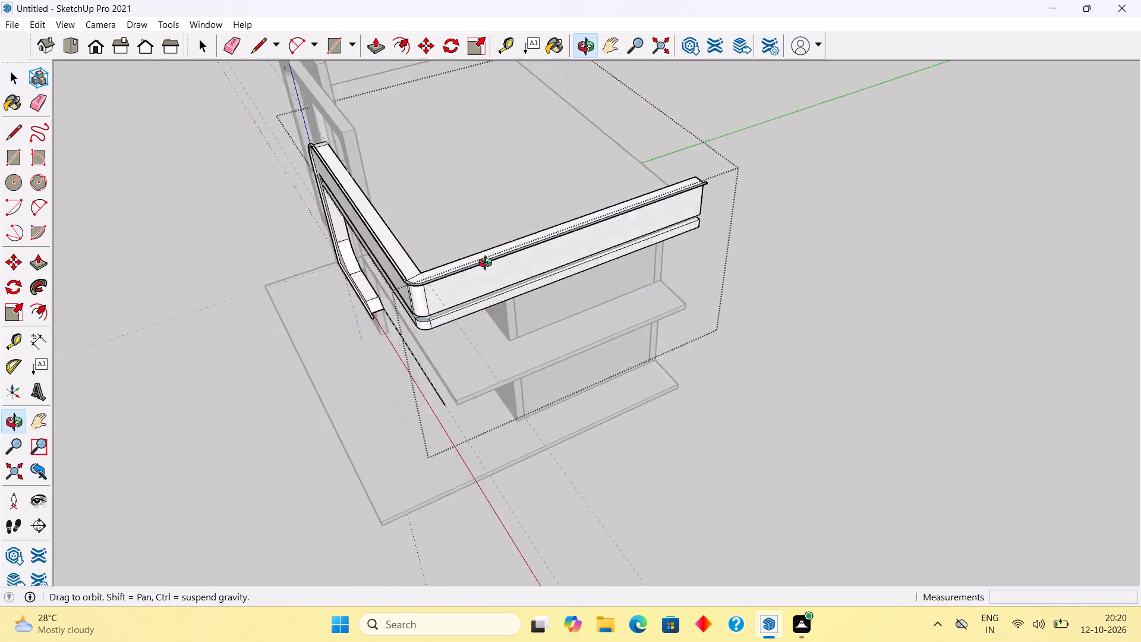
middle_click_drag(488, 265, 363, 335)
scroll(362, 338, "up", 7)
scroll(426, 274, "up", 4)
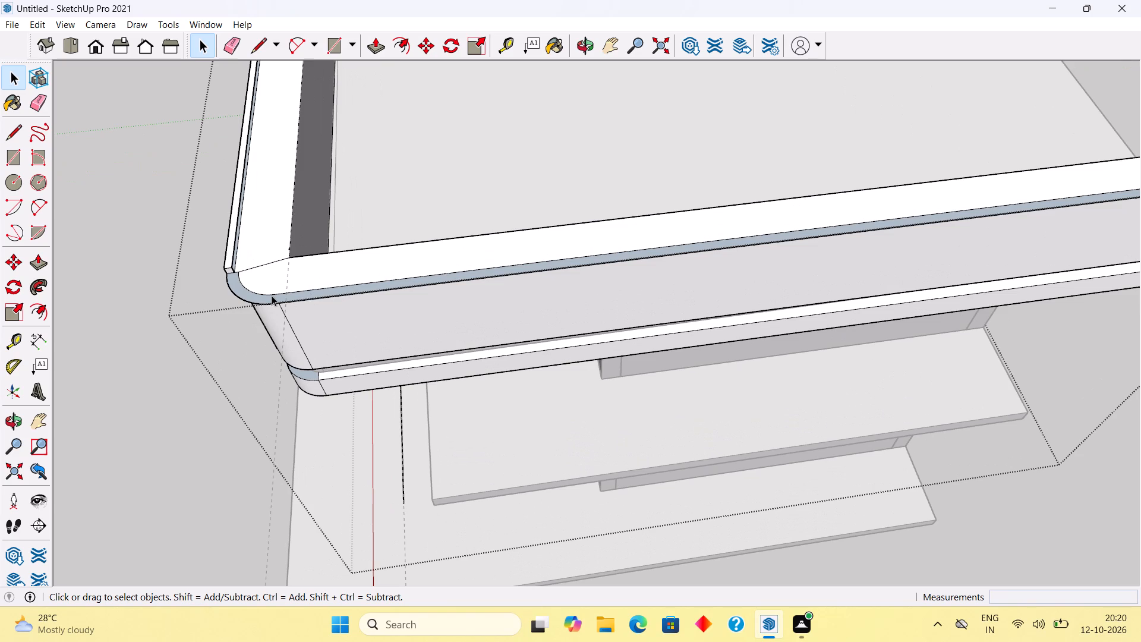
key("p")
left_click(245, 292)
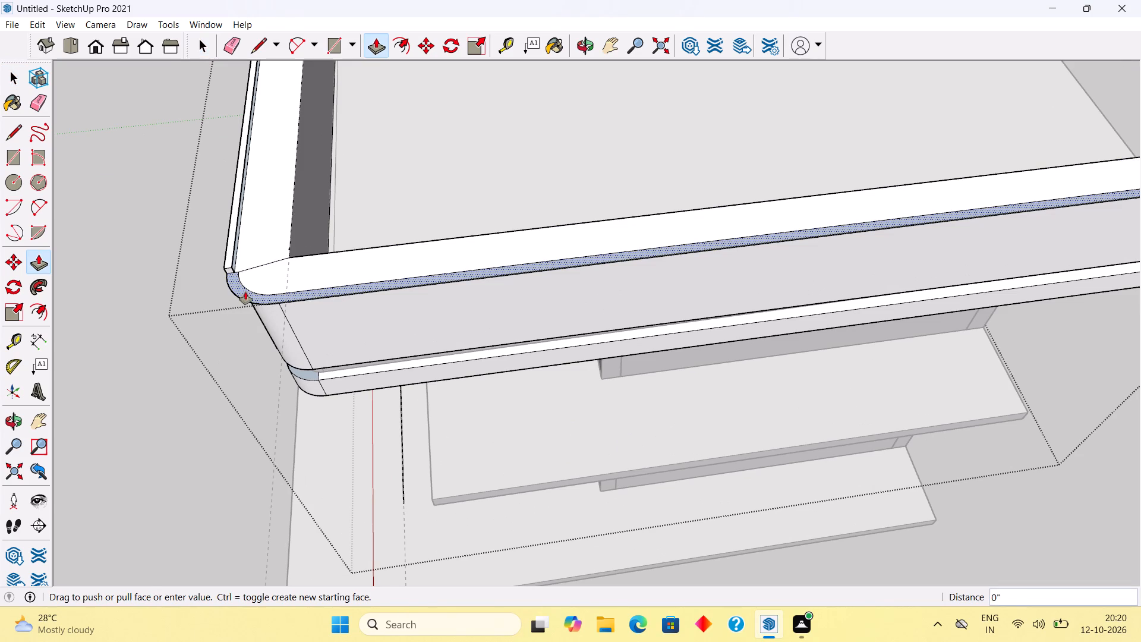
middle_click_drag(241, 275, 495, 225)
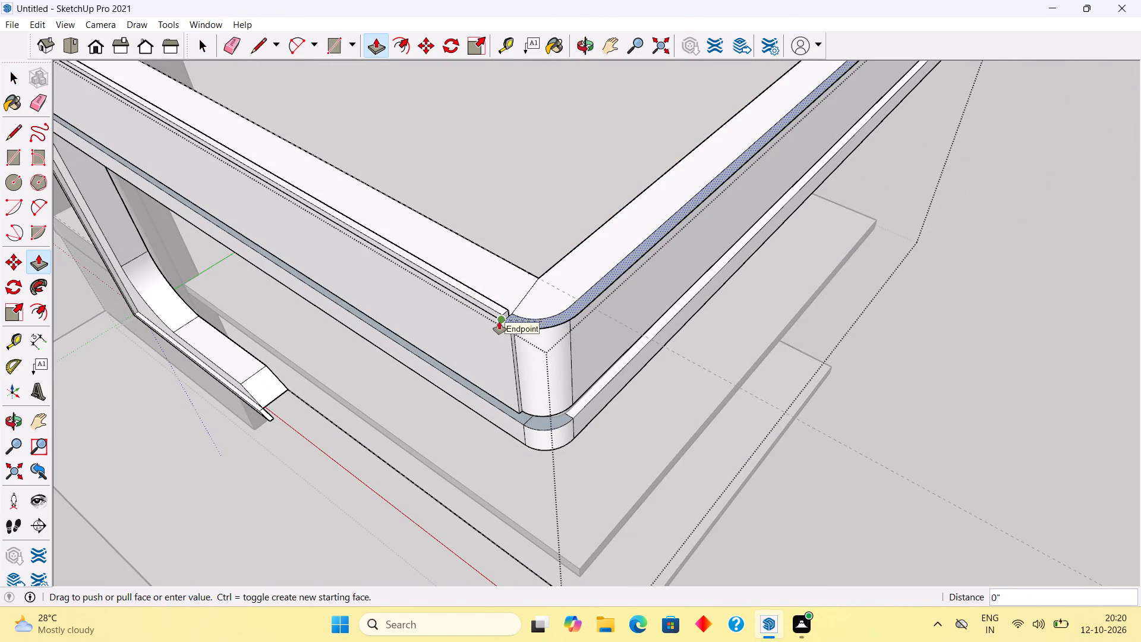
left_click(506, 307)
key("space")
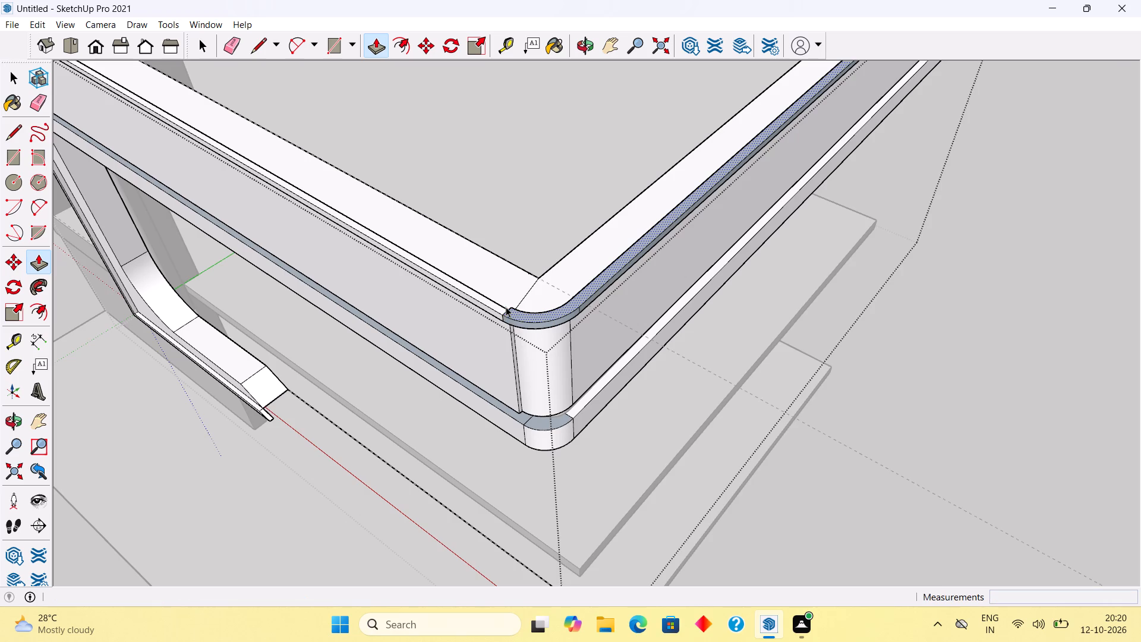
scroll(506, 307, "down", 5)
left_click(539, 194)
middle_click_drag(643, 426, 694, 310)
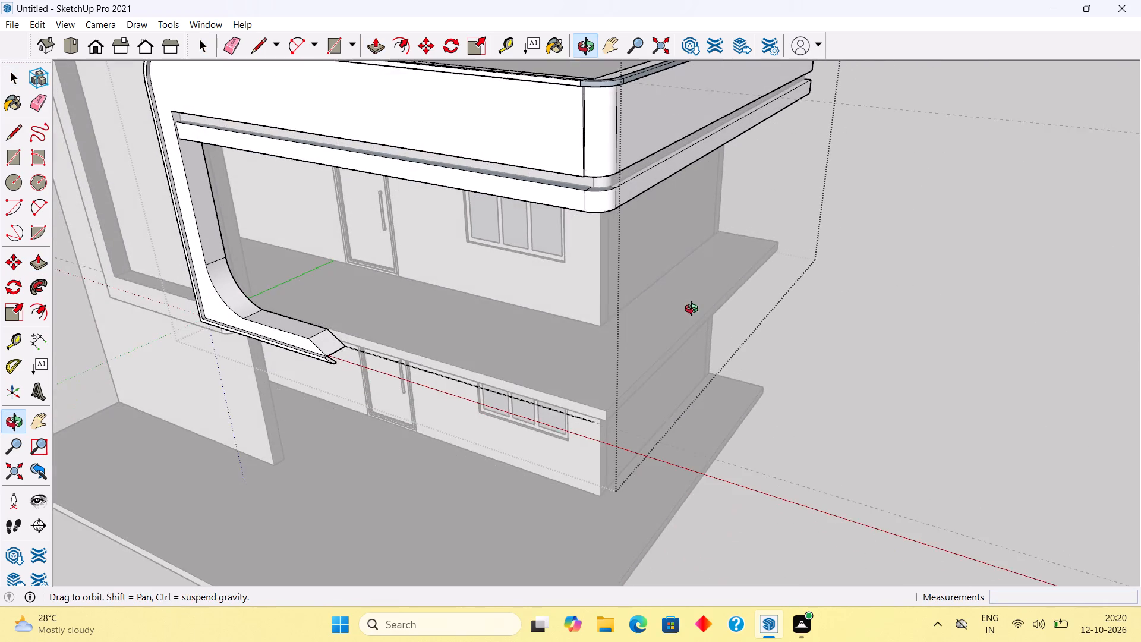
middle_click_drag(694, 310, 694, 310)
left_click(811, 376)
Paint the whole C-shaped frame group with the white Color M00 from the Colors collection.
middle_click_drag(642, 225, 556, 248)
scroll(575, 246, "down", 8)
middle_click_drag(557, 220, 765, 140)
middle_click_drag(607, 222, 699, 178)
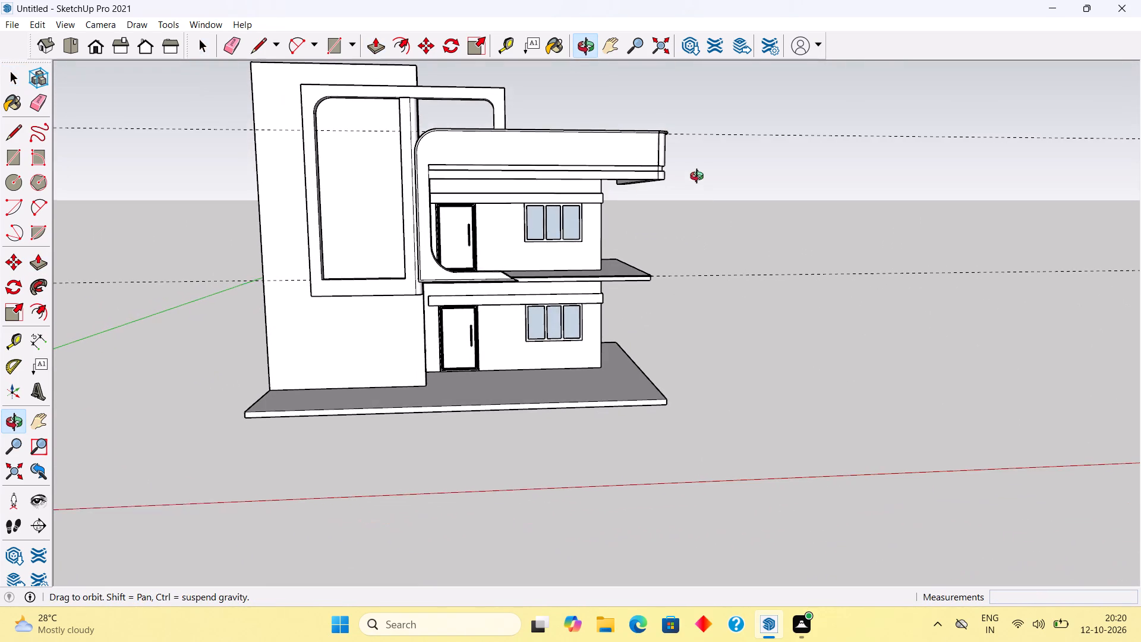
middle_click_drag(699, 178, 701, 180)
scroll(670, 172, "up", 10)
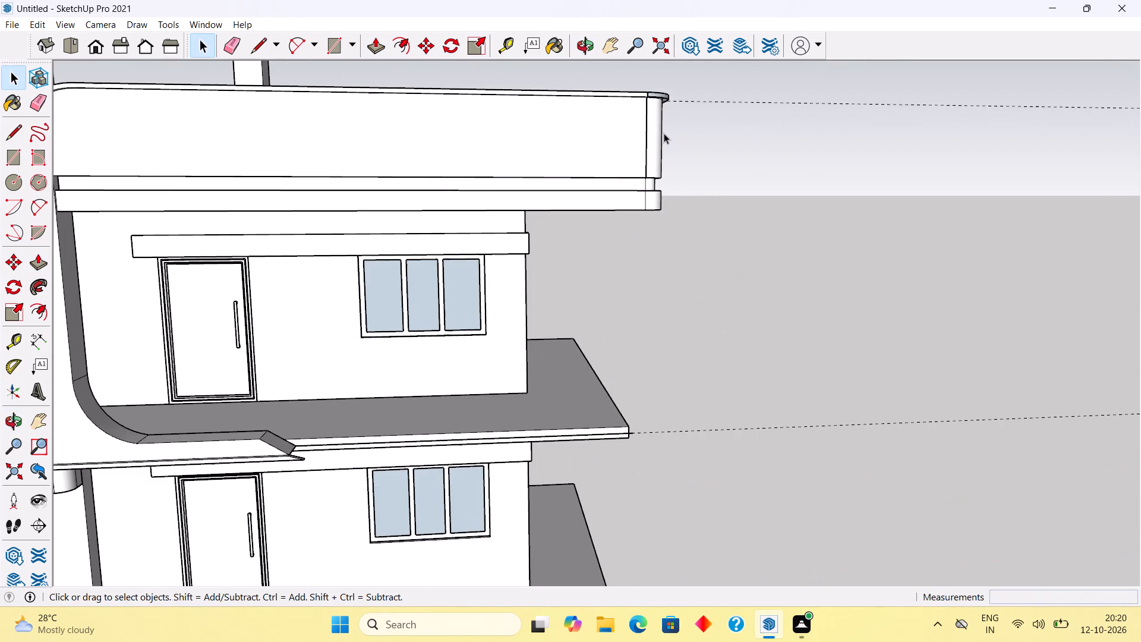
key("b")
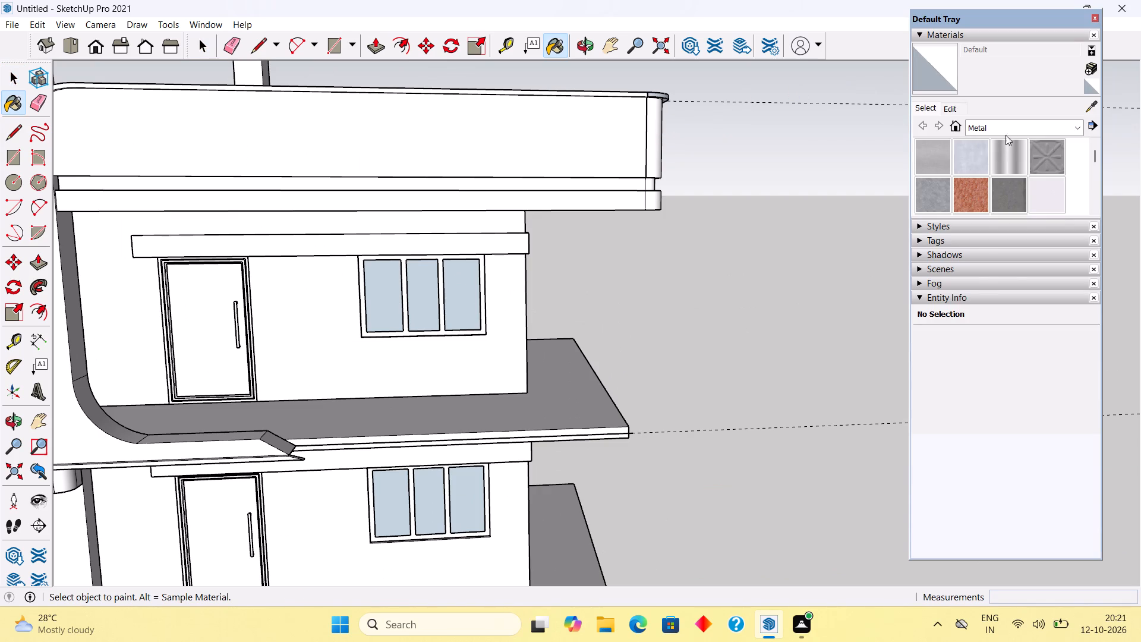
left_click(1007, 124)
left_click(1001, 182)
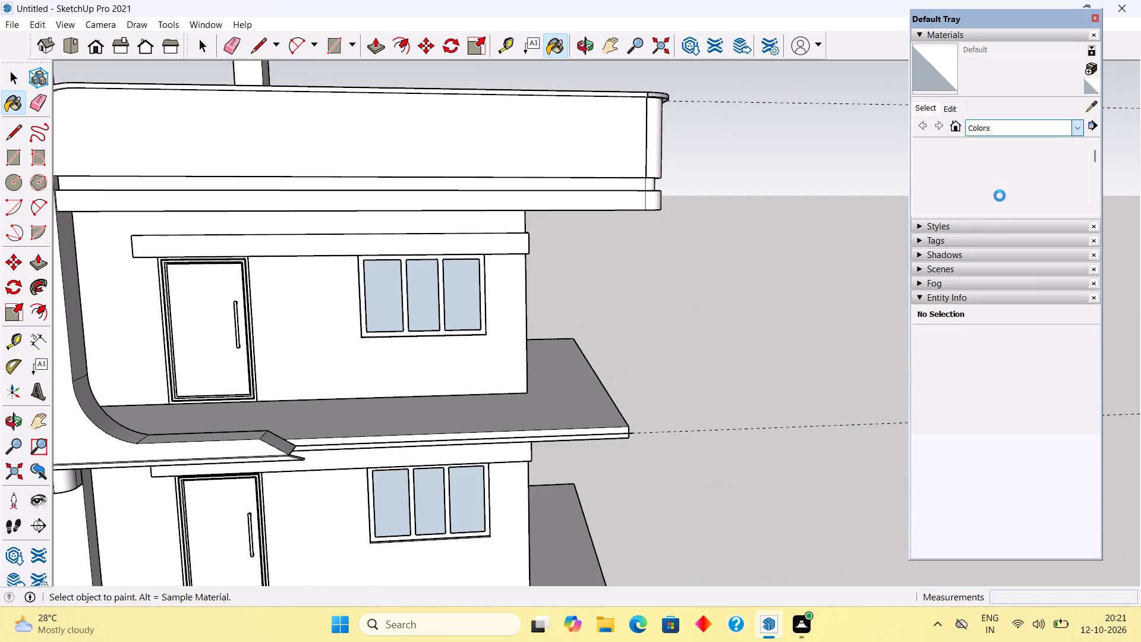
scroll(1000, 196, "down", 18)
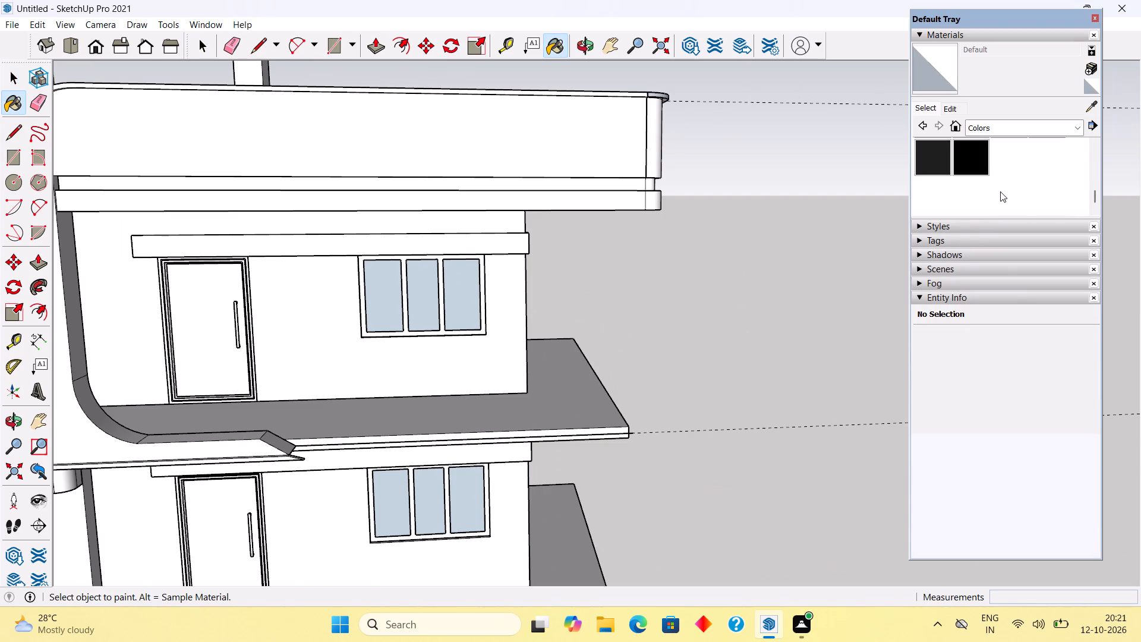
scroll(1000, 191, "up", 2)
scroll(1000, 191, "down", 1)
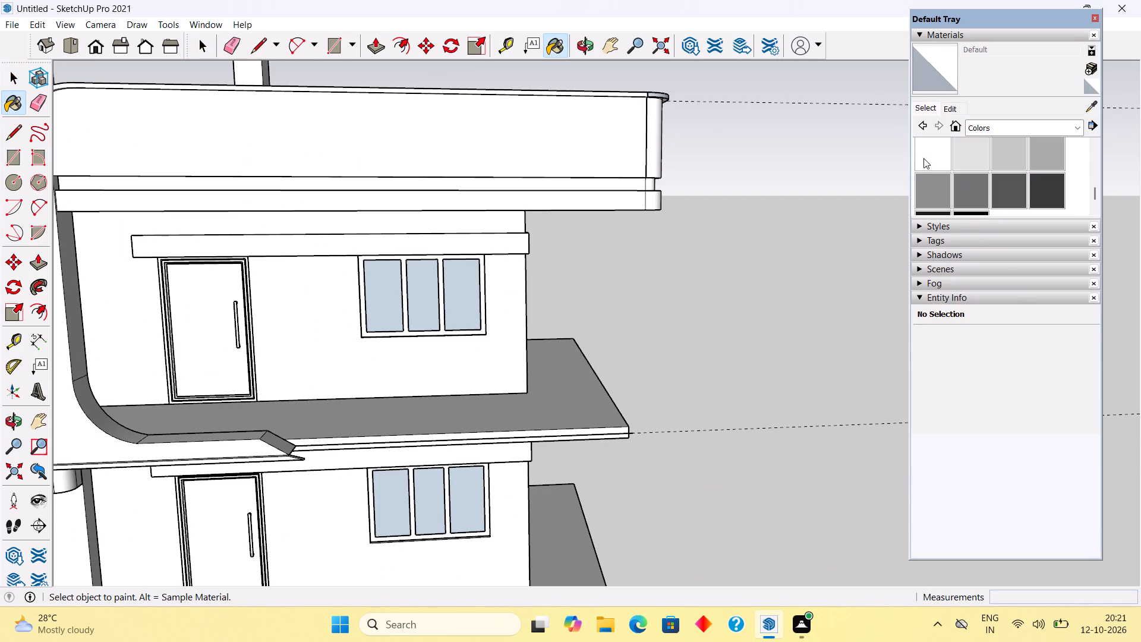
left_click(923, 158)
middle_click_drag(731, 110, 689, 241)
scroll(647, 208, "up", 4)
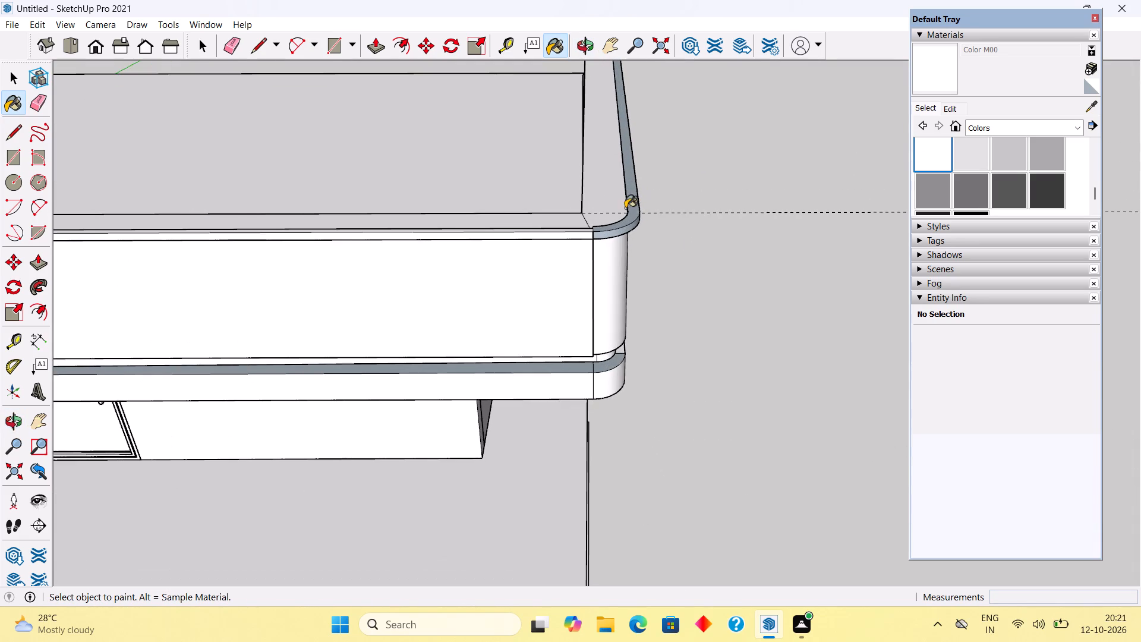
left_click(635, 219)
scroll(635, 219, "down", 7)
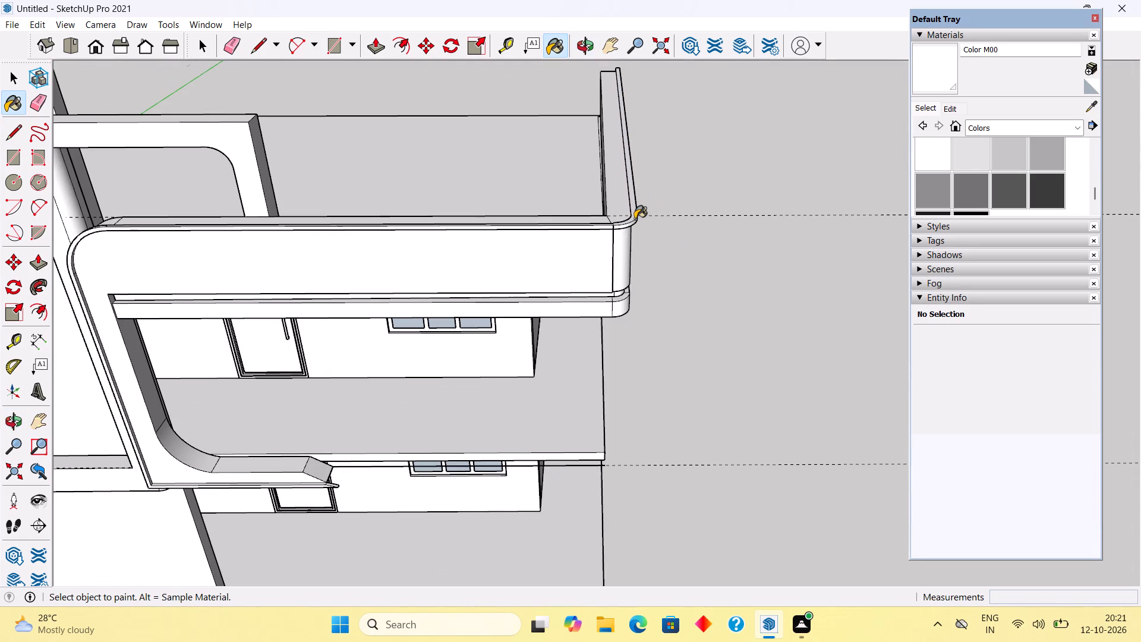
scroll(635, 219, "down", 1)
key("space")
left_click(689, 292)
Examine the white C-shaped frame from the front, side and above, especially the gap between its rounded post and the tall rectangular frame.
middle_click_drag(636, 298, 641, 224)
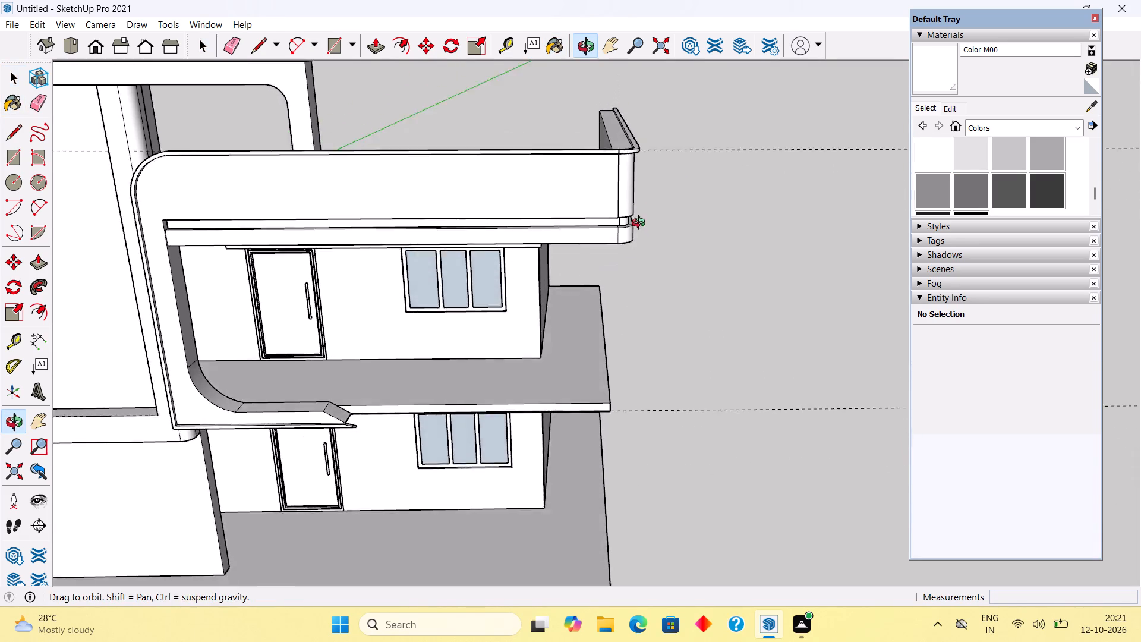
middle_click_drag(641, 224, 641, 224)
scroll(641, 224, "down", 4)
middle_click_drag(636, 226, 636, 115)
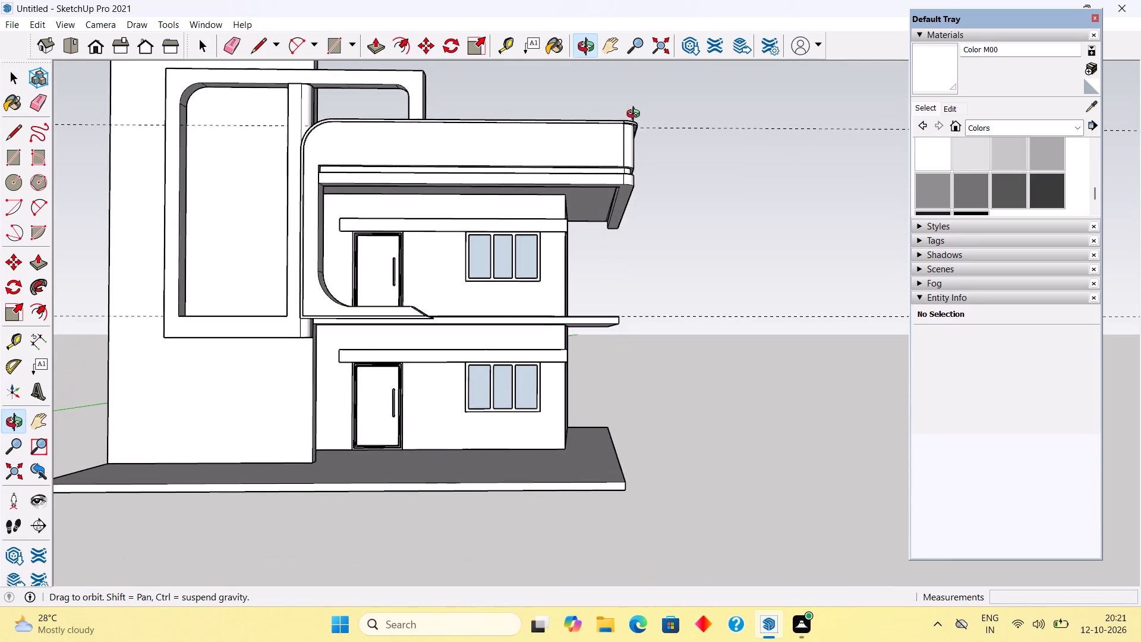
middle_click_drag(636, 115, 698, 160)
middle_click_drag(374, 226, 437, 226)
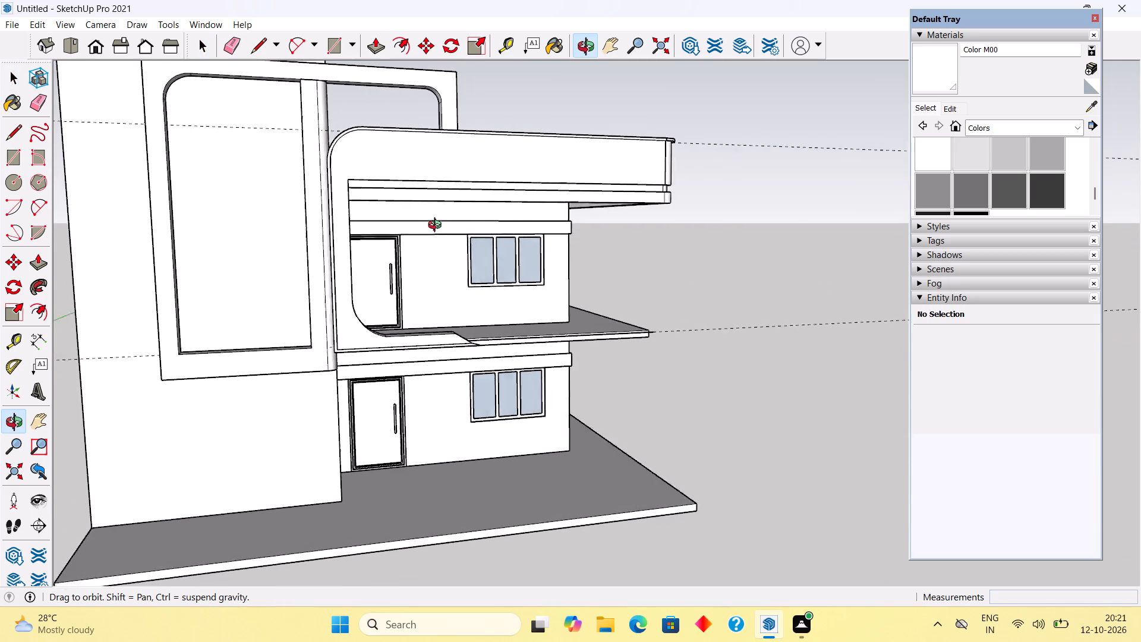
middle_click_drag(437, 226, 597, 274)
scroll(415, 375, "up", 1)
middle_click_drag(424, 375, 481, 383)
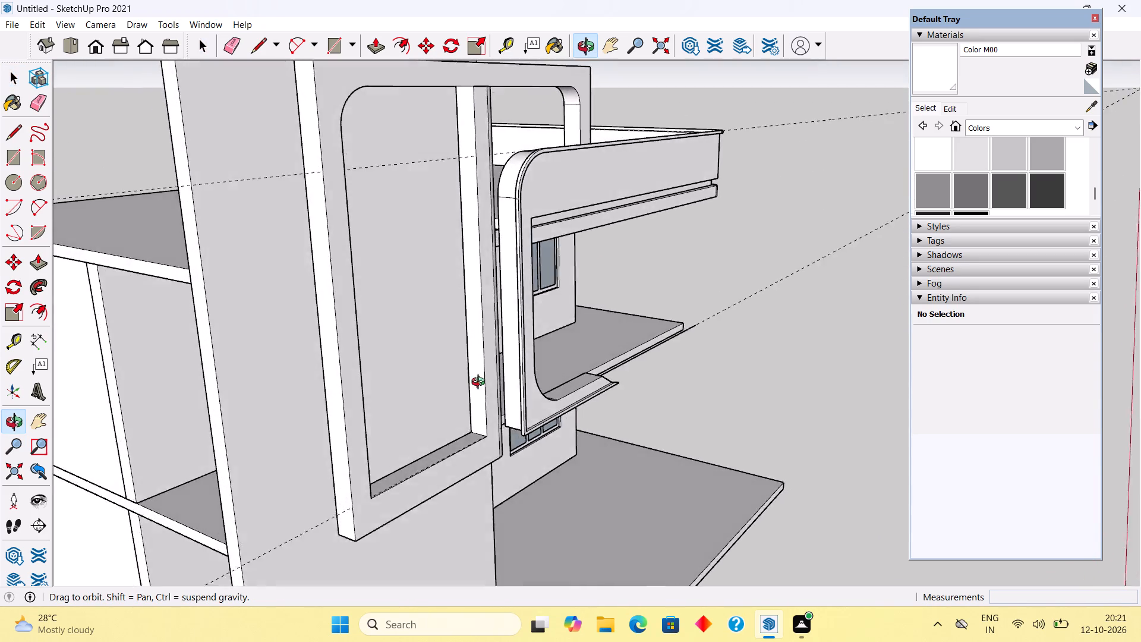
middle_click_drag(481, 383, 829, 528)
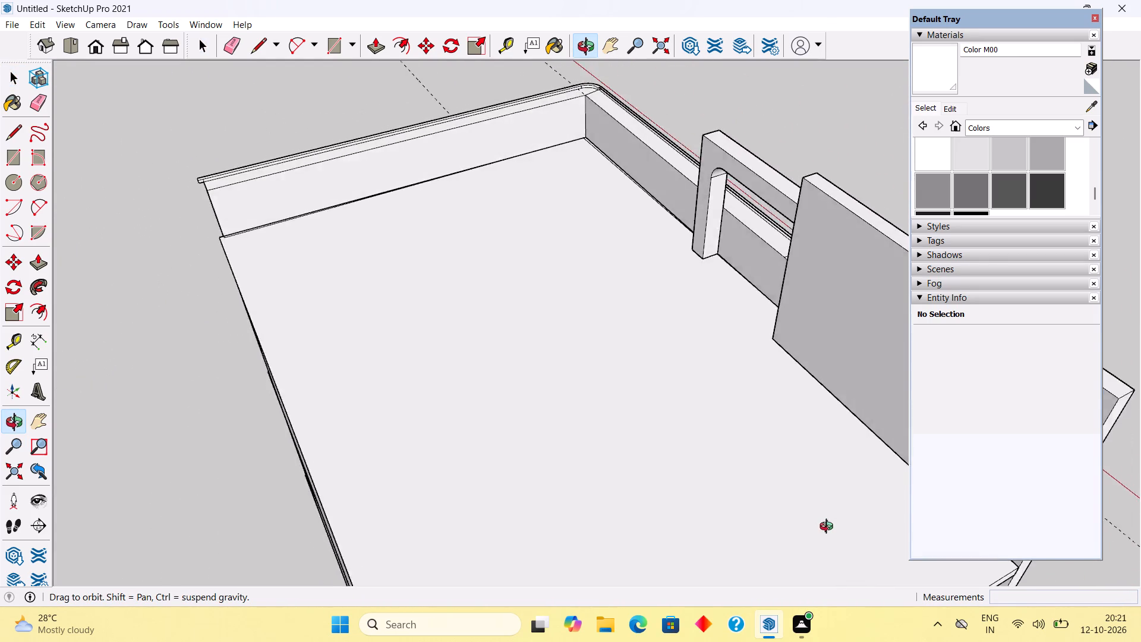
middle_click_drag(829, 528, 540, 426)
scroll(540, 426, "up", 2)
scroll(597, 283, "up", 1)
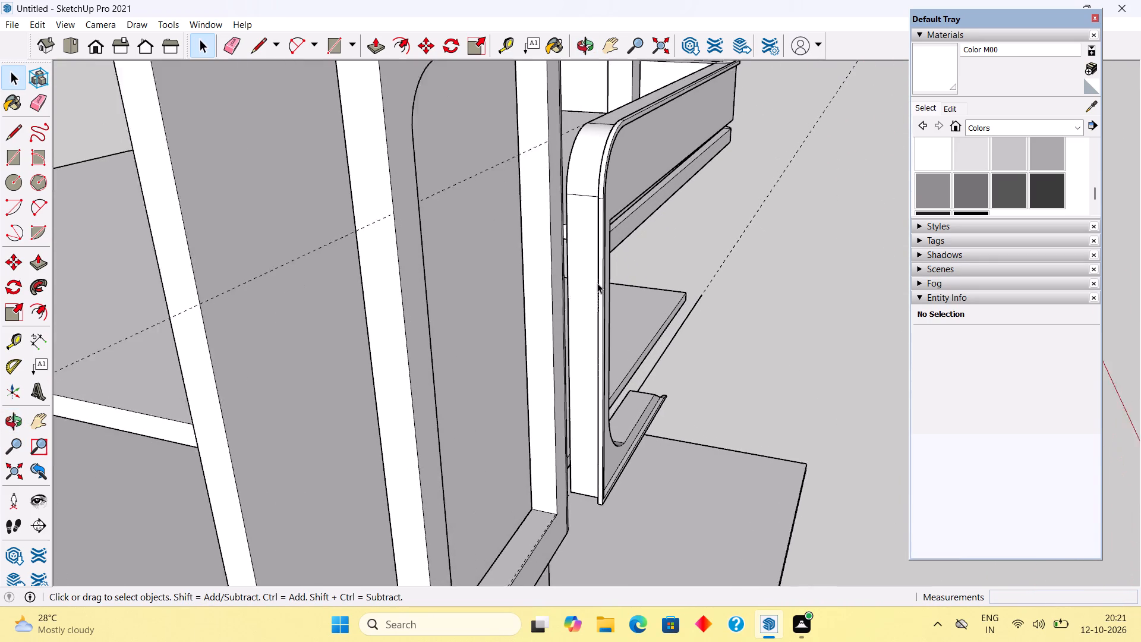
scroll(597, 283, "up", 2)
middle_click_drag(597, 294, 644, 327)
scroll(647, 311, "up", 2)
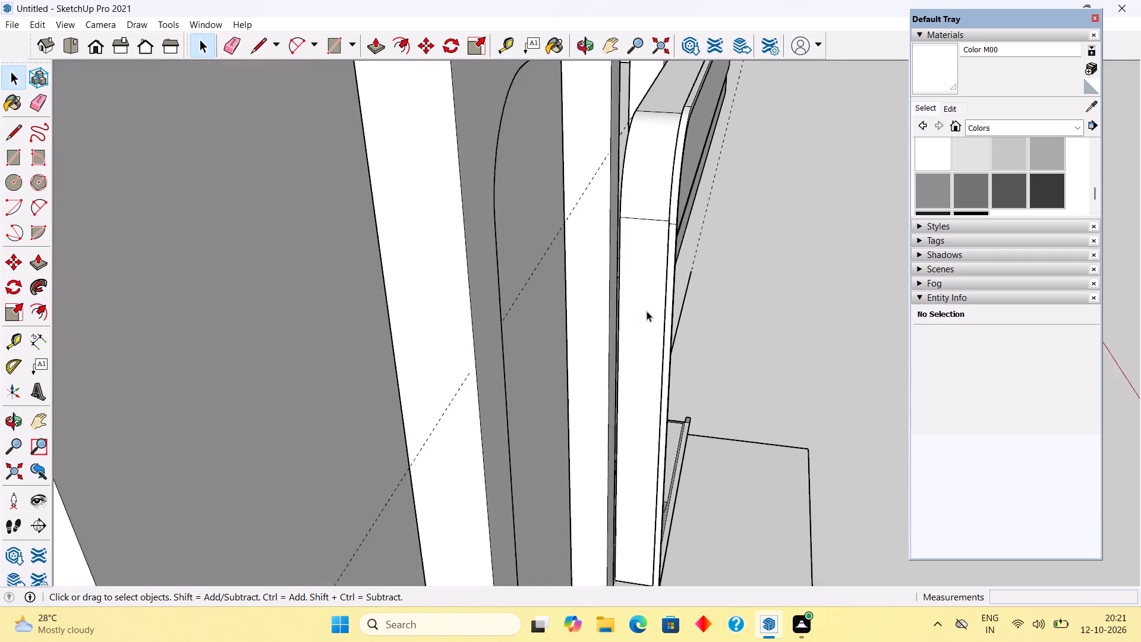
scroll(647, 311, "up", 5)
middle_click_drag(646, 307, 674, 326)
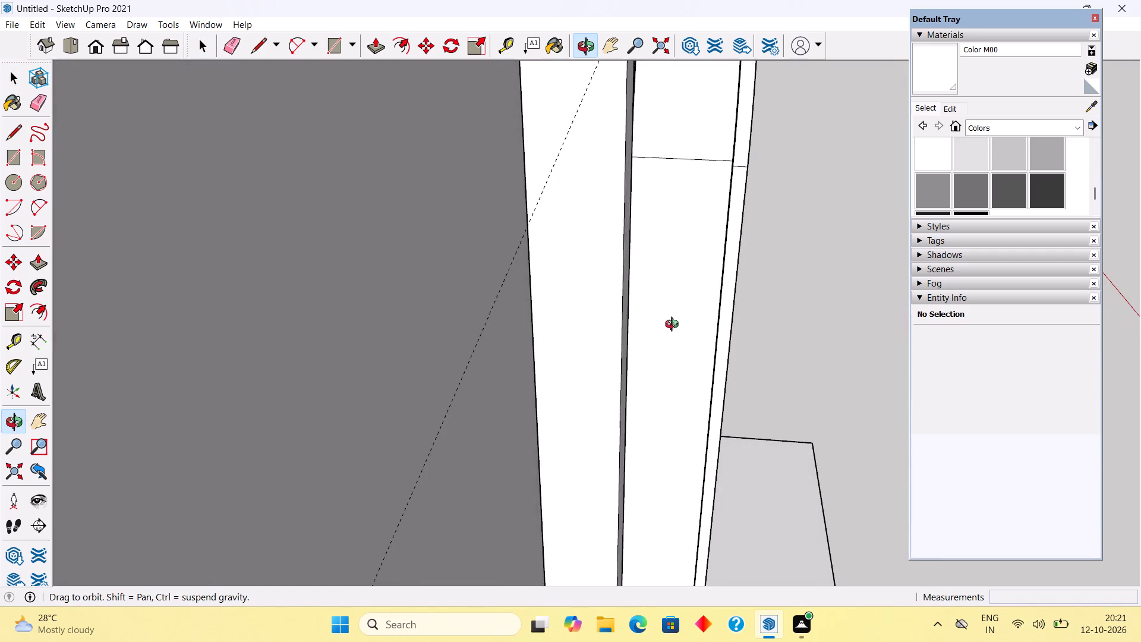
middle_click_drag(674, 326, 681, 474)
scroll(726, 353, "up", 5)
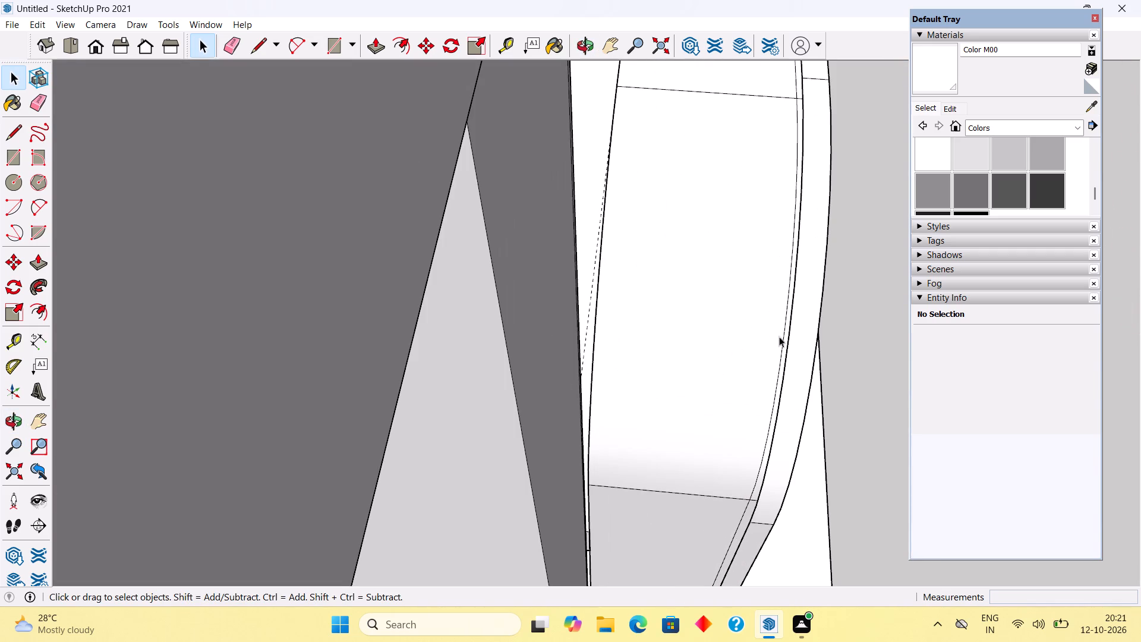
scroll(783, 342, "down", 10)
middle_click_drag(691, 338, 414, 240)
scroll(427, 247, "down", 4)
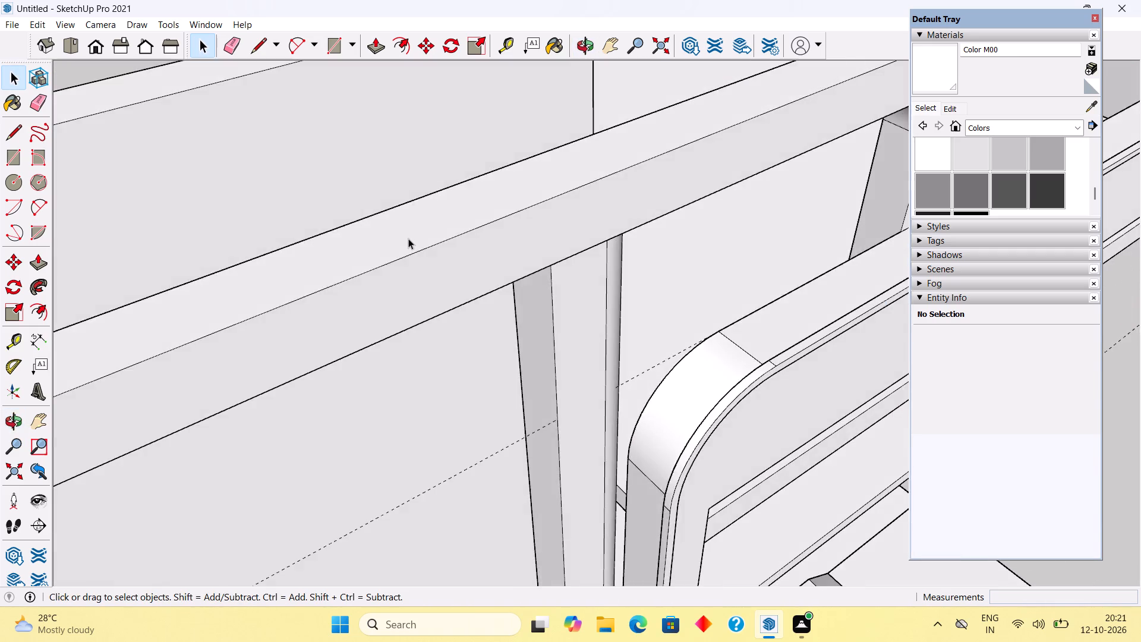
scroll(408, 238, "down", 6)
scroll(531, 313, "down", 1)
middle_click_drag(572, 348, 596, 394)
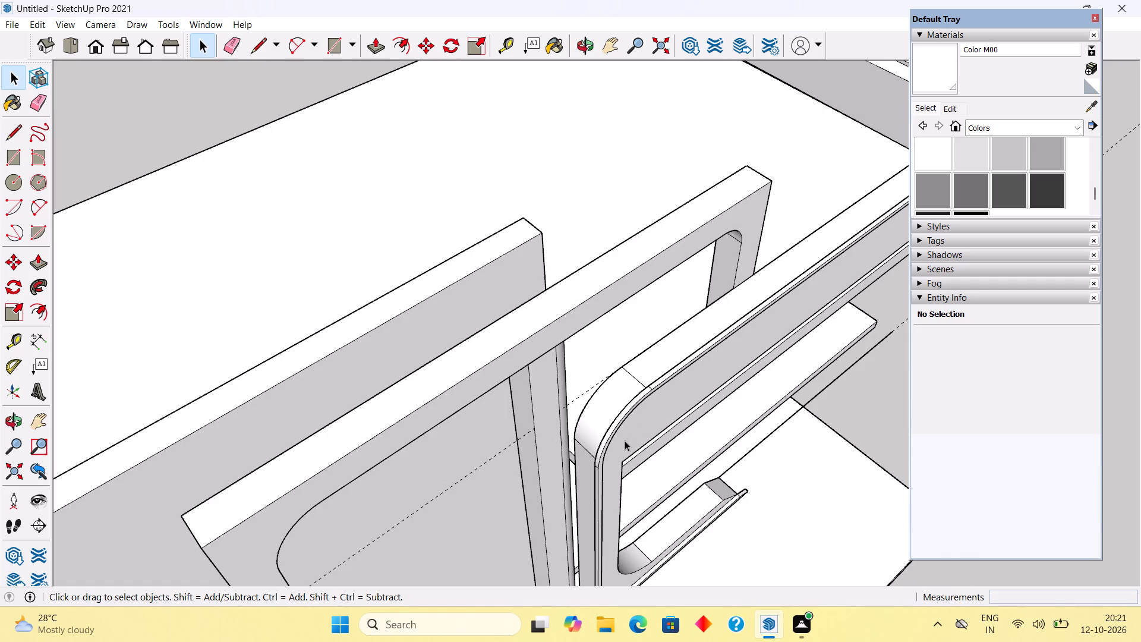
Move the C-shaped frame group 6 9/16" toward the tall rectangular frame to close the gap between them, and deselect it.
left_click(625, 440)
middle_click_drag(604, 473, 674, 326)
scroll(660, 315, "up", 4)
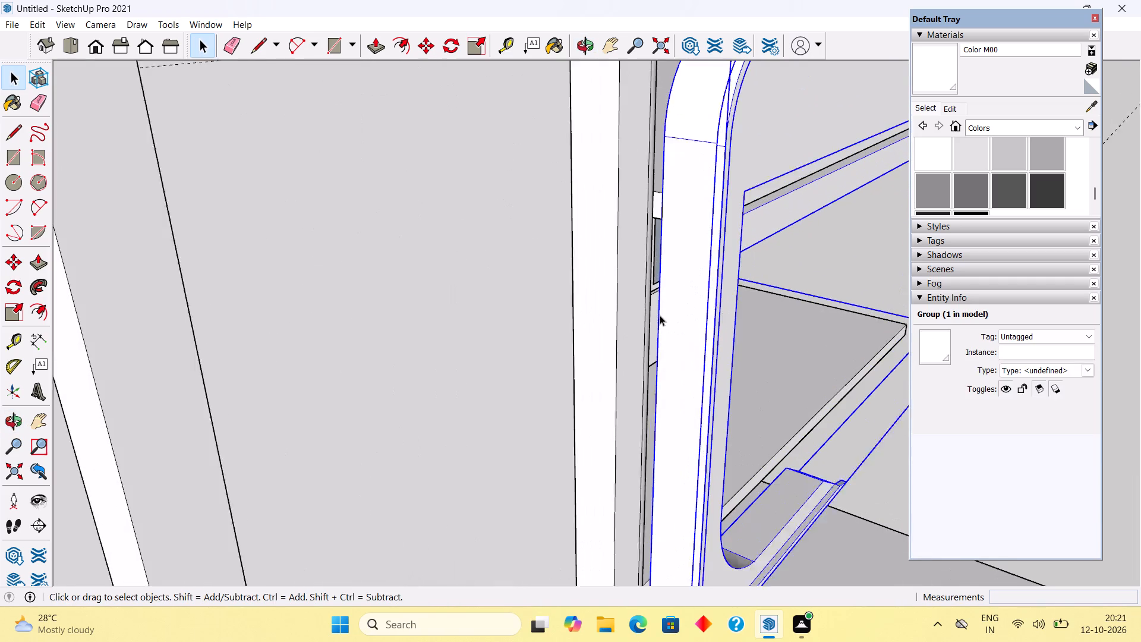
scroll(660, 315, "up", 2)
scroll(659, 302, "down", 2)
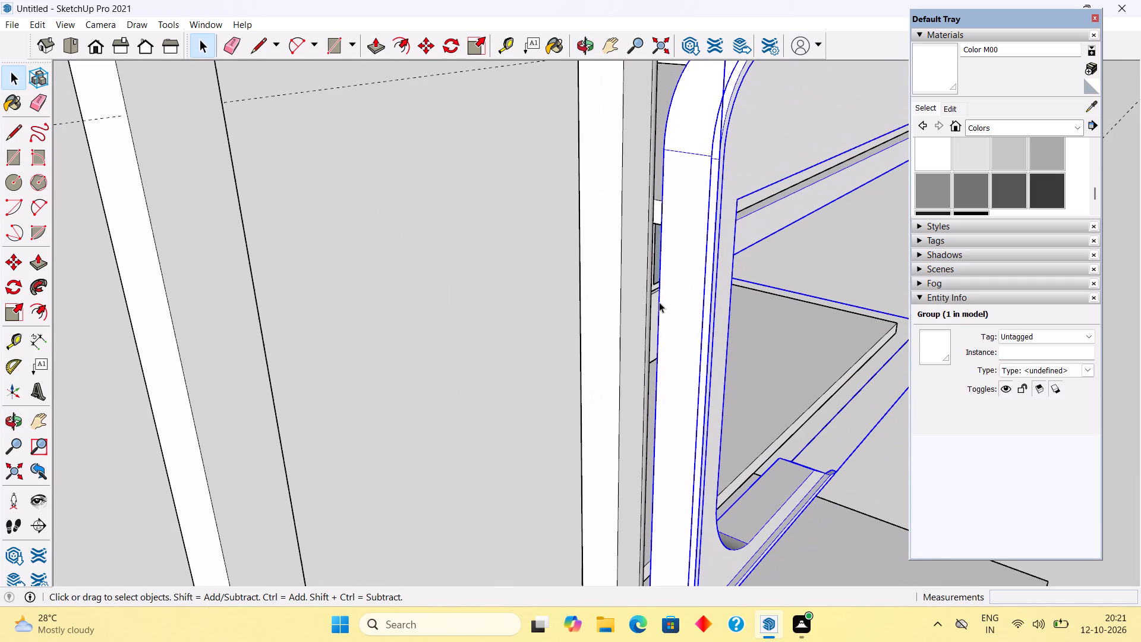
key("m")
left_click(659, 302)
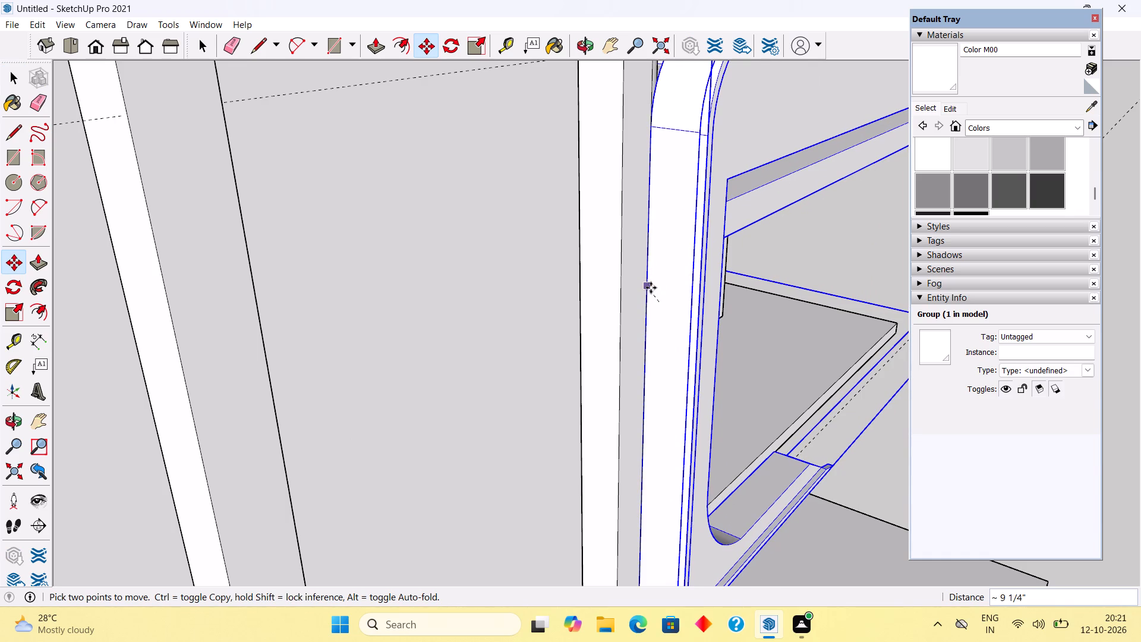
key("space")
key("m")
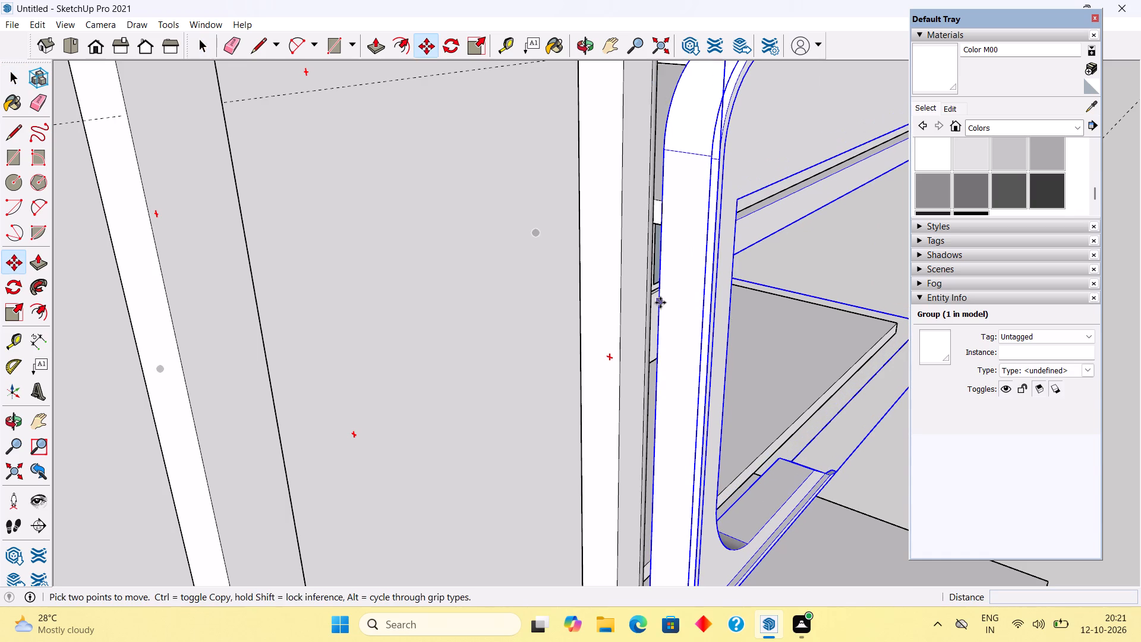
left_click(660, 304)
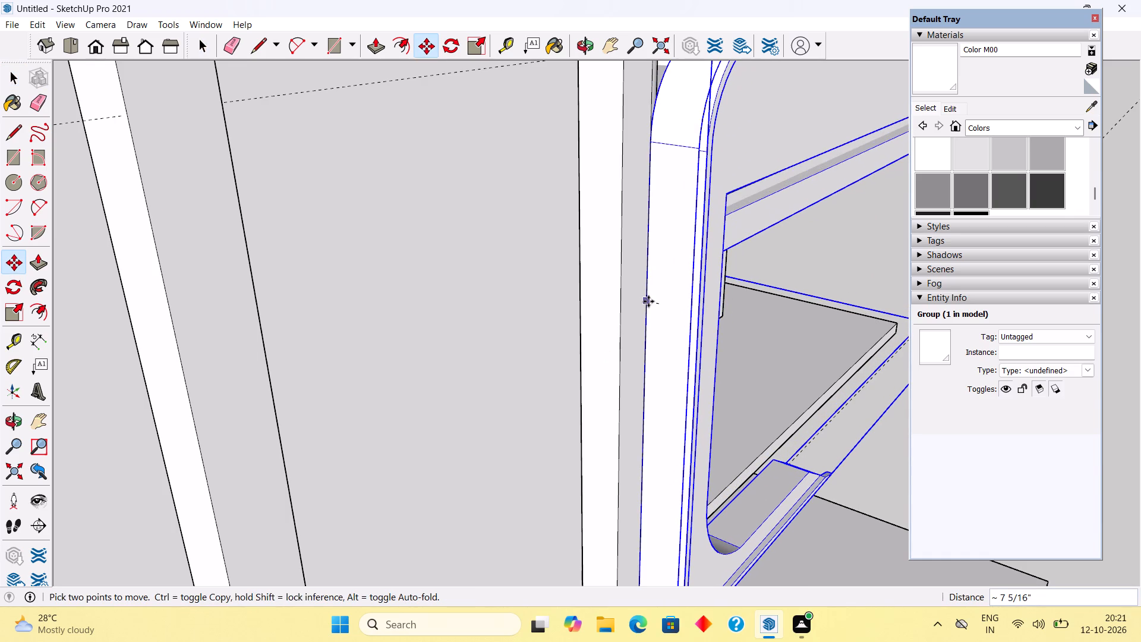
left_click(641, 304)
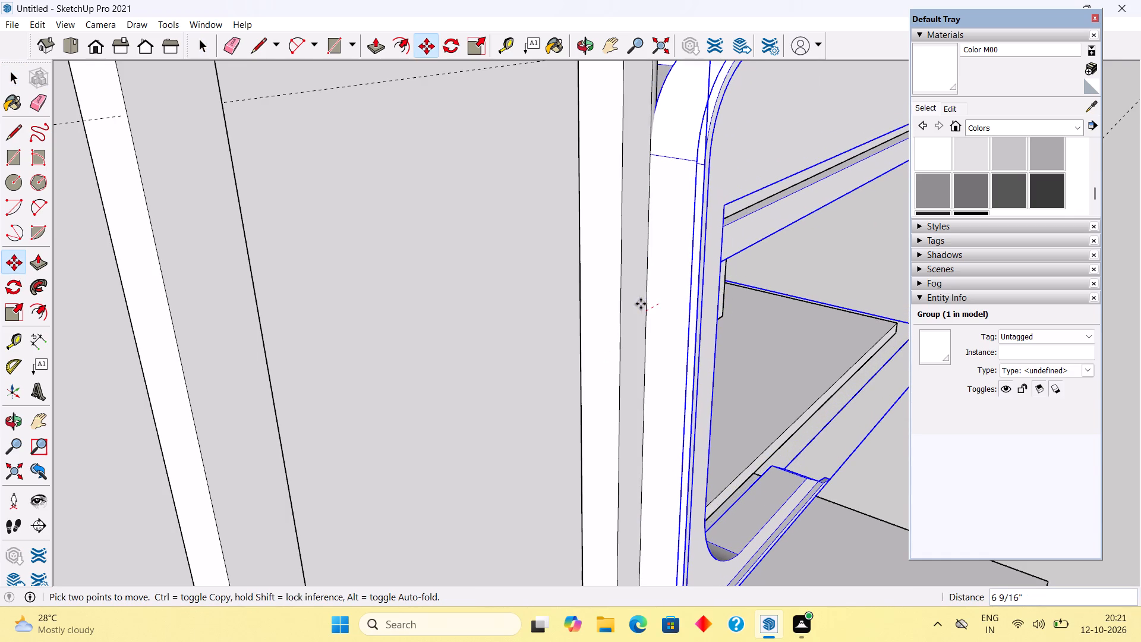
key("space")
scroll(641, 304, "down", 11)
left_click(785, 370)
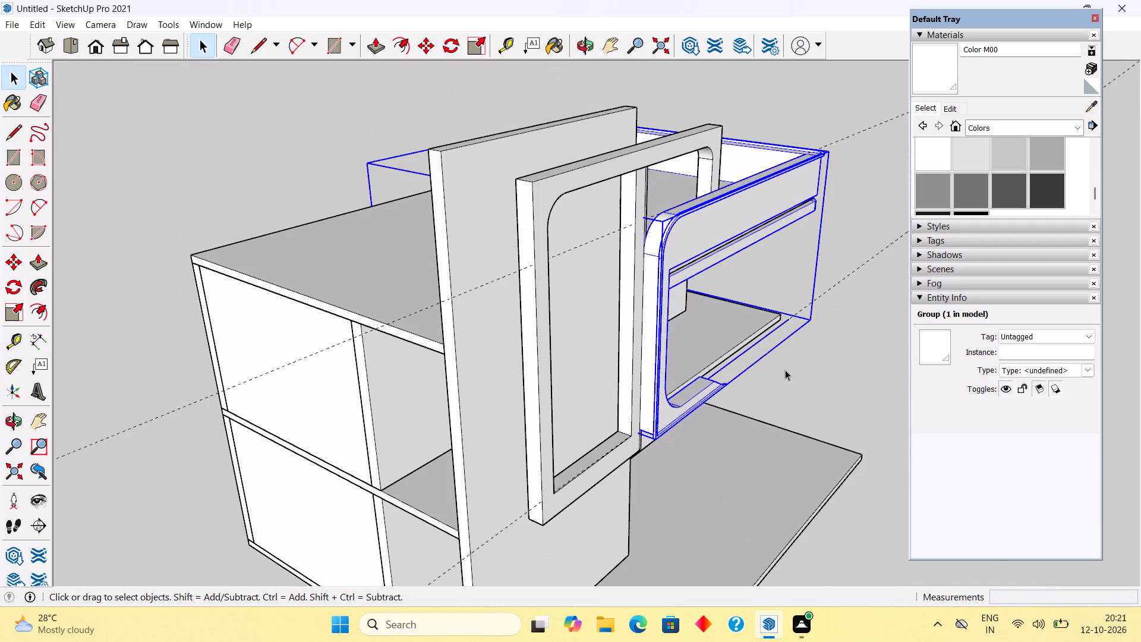
Open for editing the recessed horizontal strip's group above the upper-storey door, at the end nearest the C-shaped frame's post.
middle_click_drag(752, 383, 342, 378)
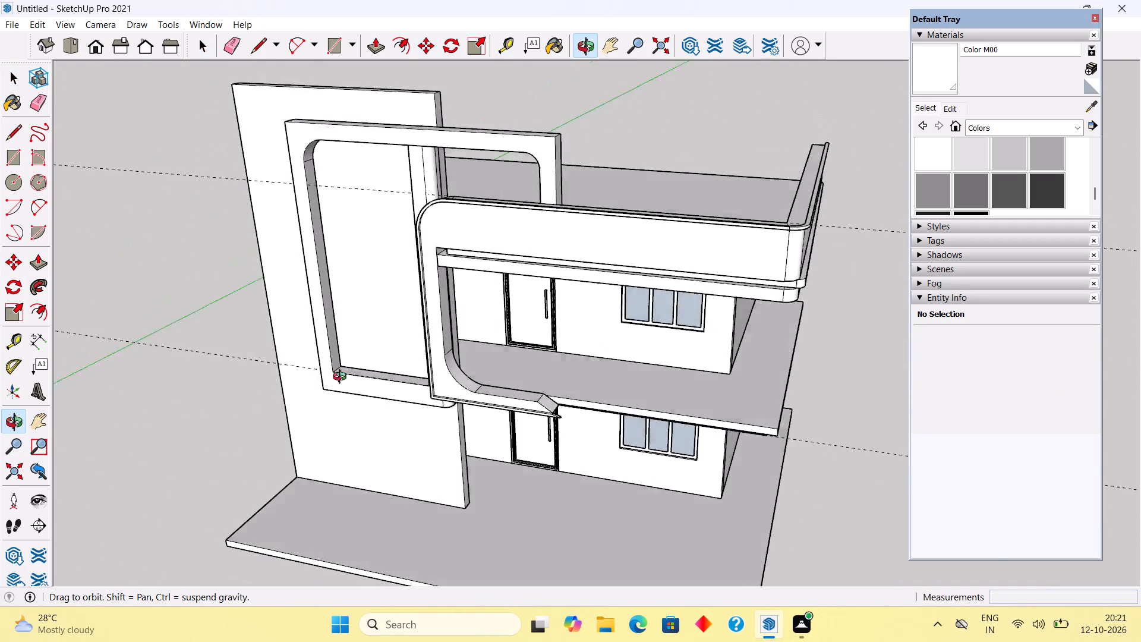
middle_click_drag(342, 378, 459, 317)
scroll(513, 224, "up", 5)
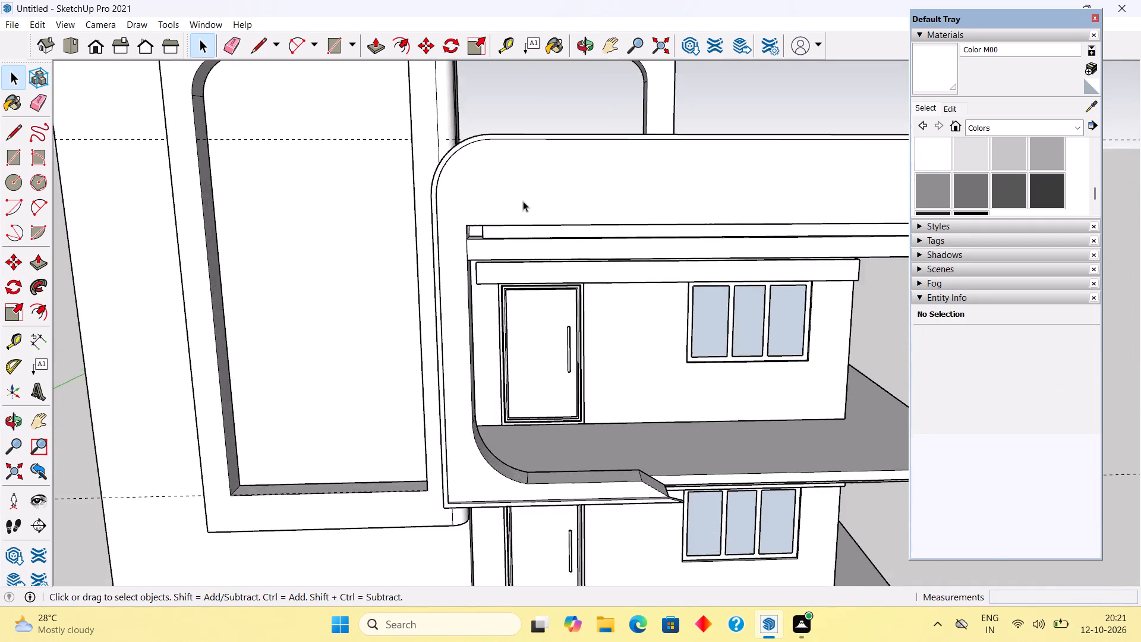
scroll(507, 225, "up", 12)
middle_click_drag(418, 252, 455, 266)
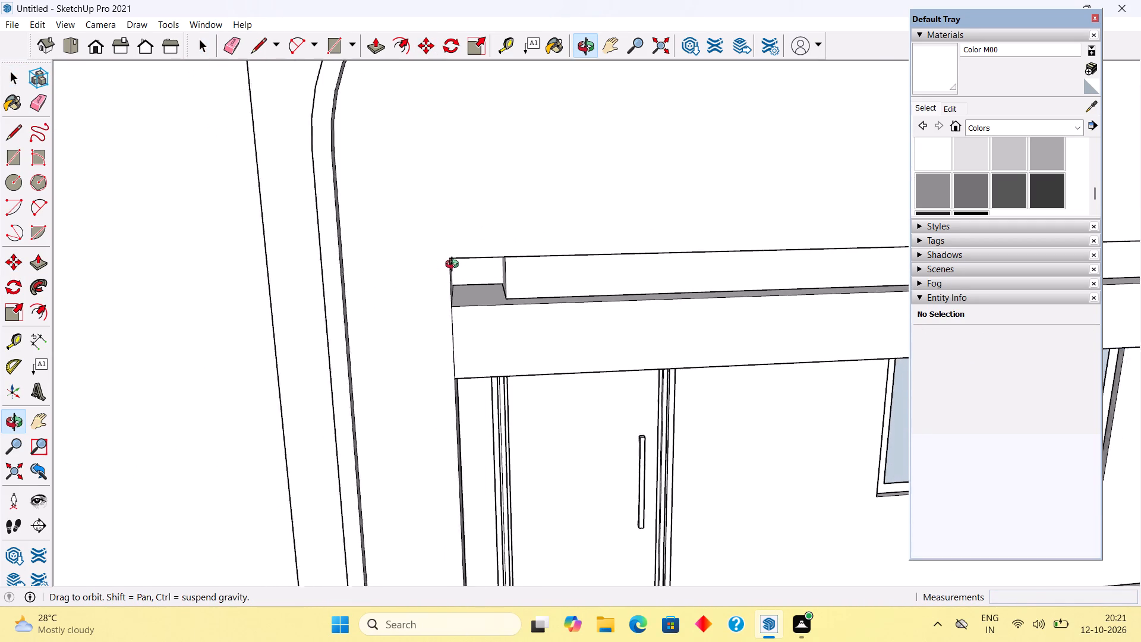
middle_click_drag(455, 266, 475, 261)
scroll(568, 265, "up", 10)
triple_click(566, 266)
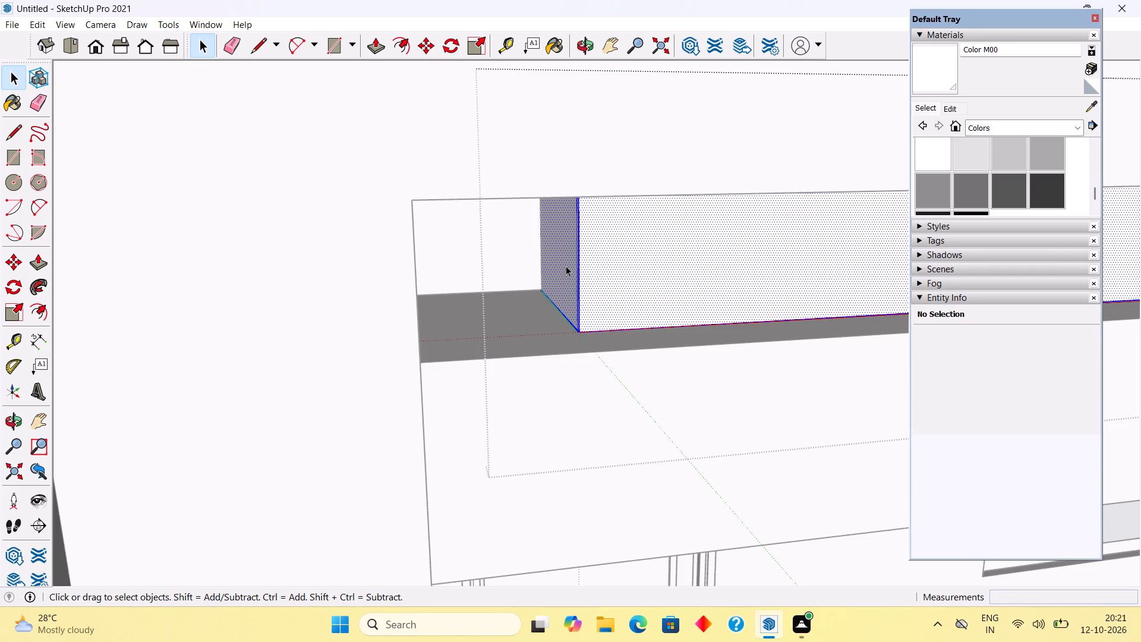
left_click(566, 266)
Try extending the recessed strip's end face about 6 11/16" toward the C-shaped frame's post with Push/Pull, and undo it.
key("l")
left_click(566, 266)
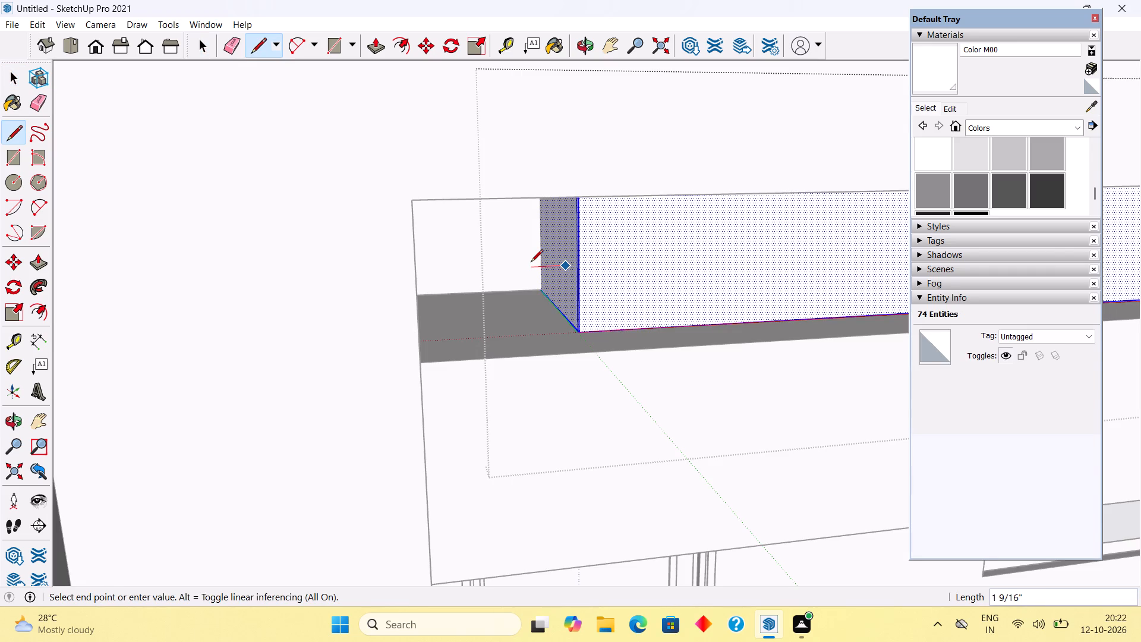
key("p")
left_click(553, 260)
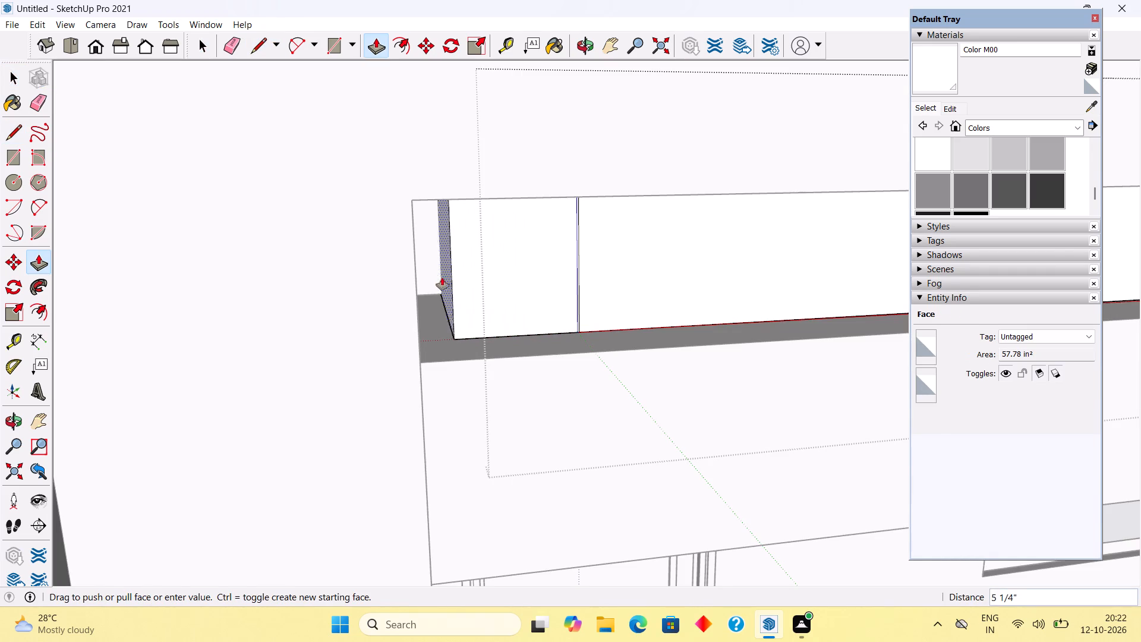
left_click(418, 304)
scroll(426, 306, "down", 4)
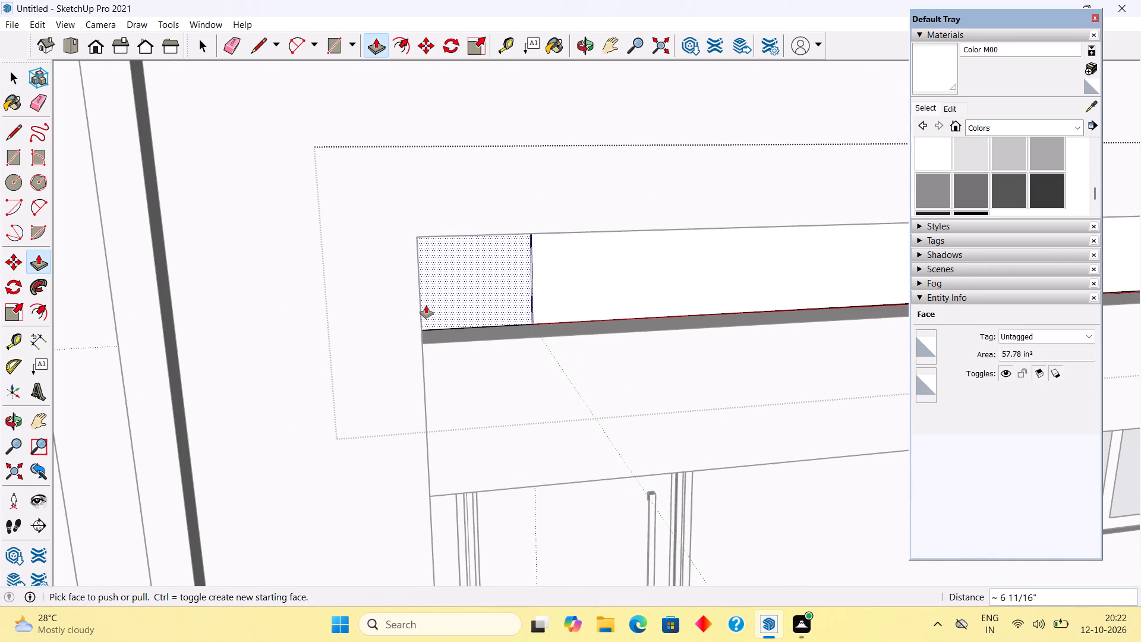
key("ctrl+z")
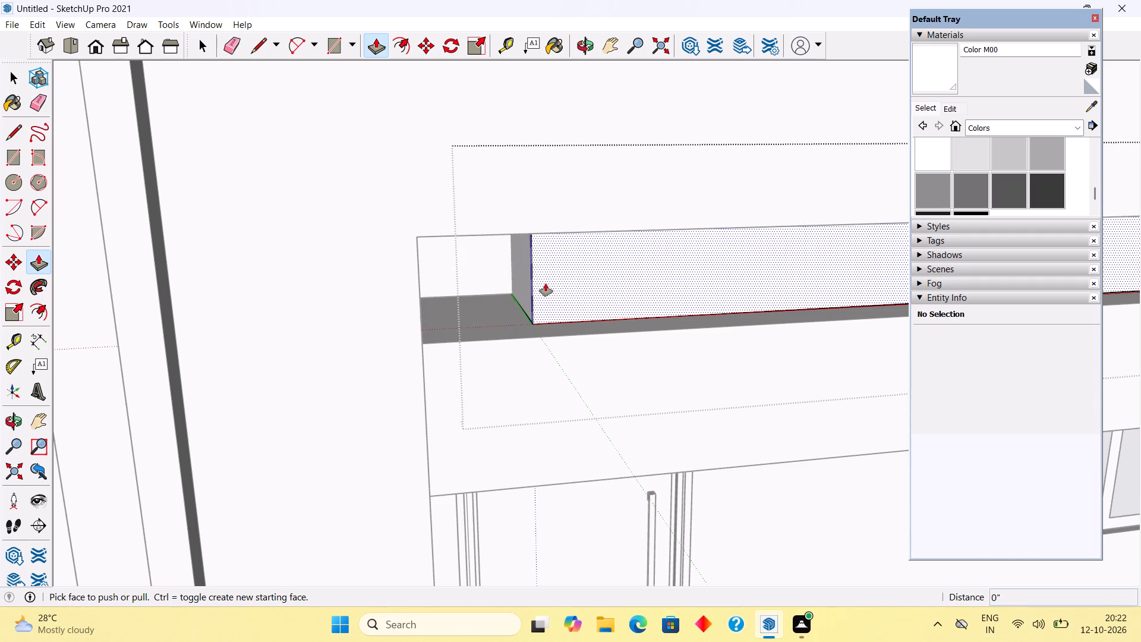
Push/Pull the recessed strip's end face about 6 3/4" up to the inner side of the C-shaped frame's post.
scroll(547, 281, "up", 17)
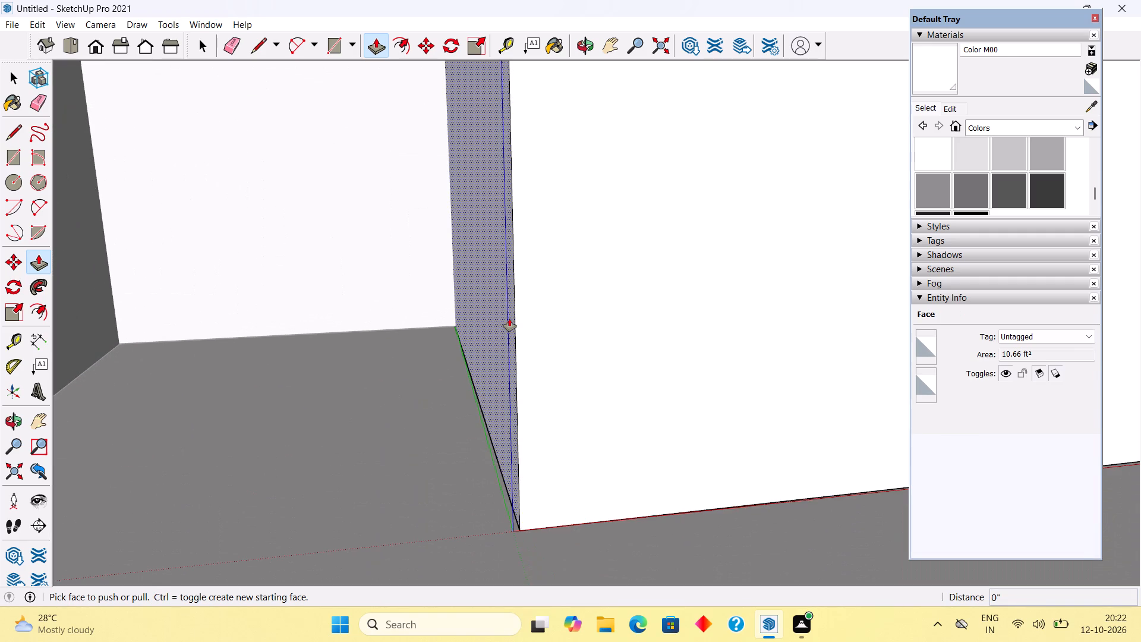
left_click(509, 319)
scroll(382, 329, "down", 6)
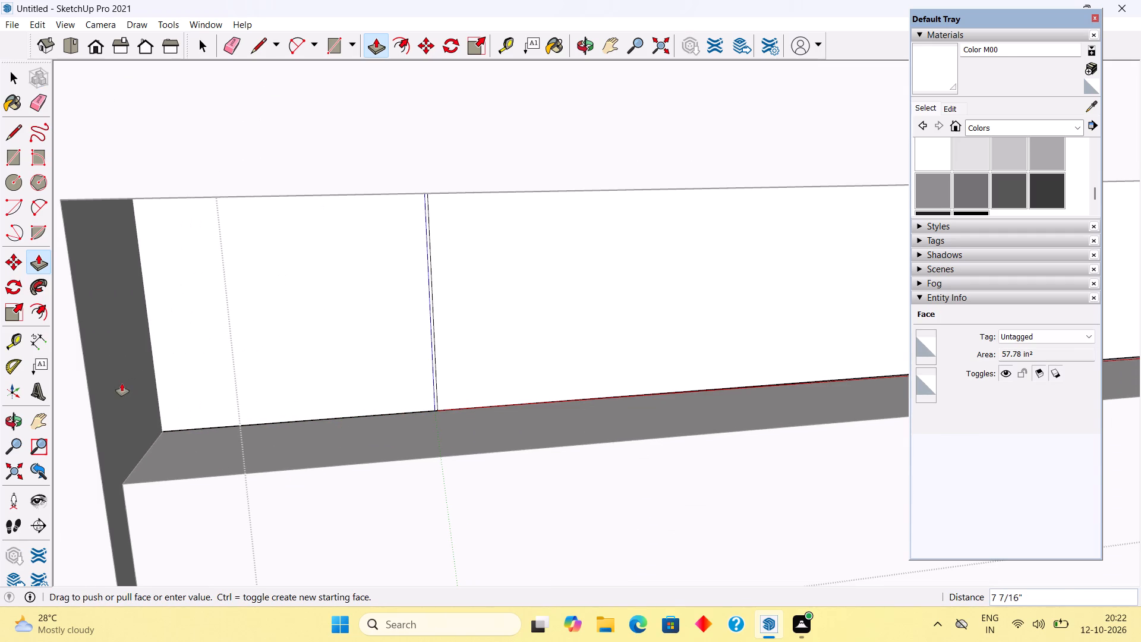
left_click(153, 410)
key("space")
scroll(153, 410, "down", 2)
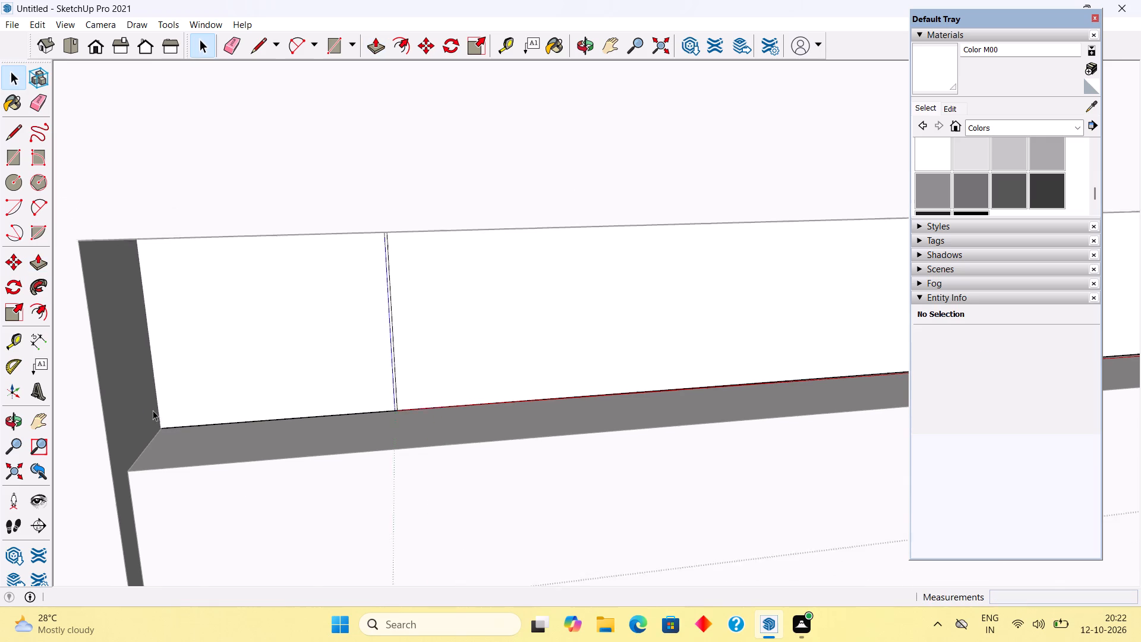
scroll(153, 410, "down", 17)
Examine the seam lines on the recessed strip's front where the extension begins, selecting the connected geometry.
scroll(203, 410, "up", 20)
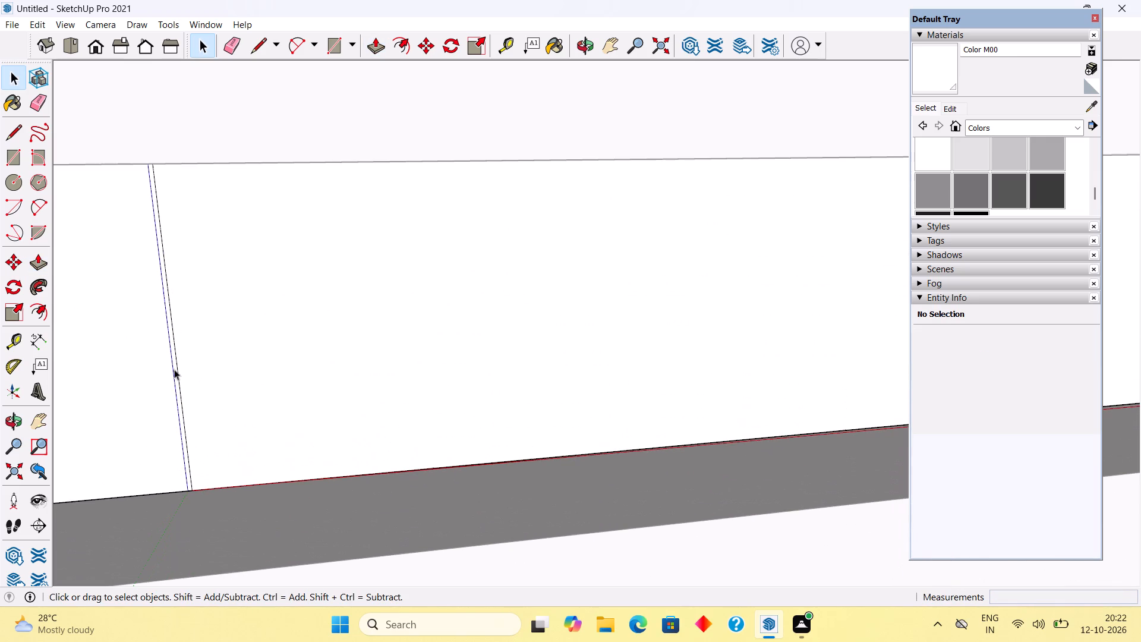
double_click(176, 372)
left_click(176, 372)
scroll(176, 372, "up", 2)
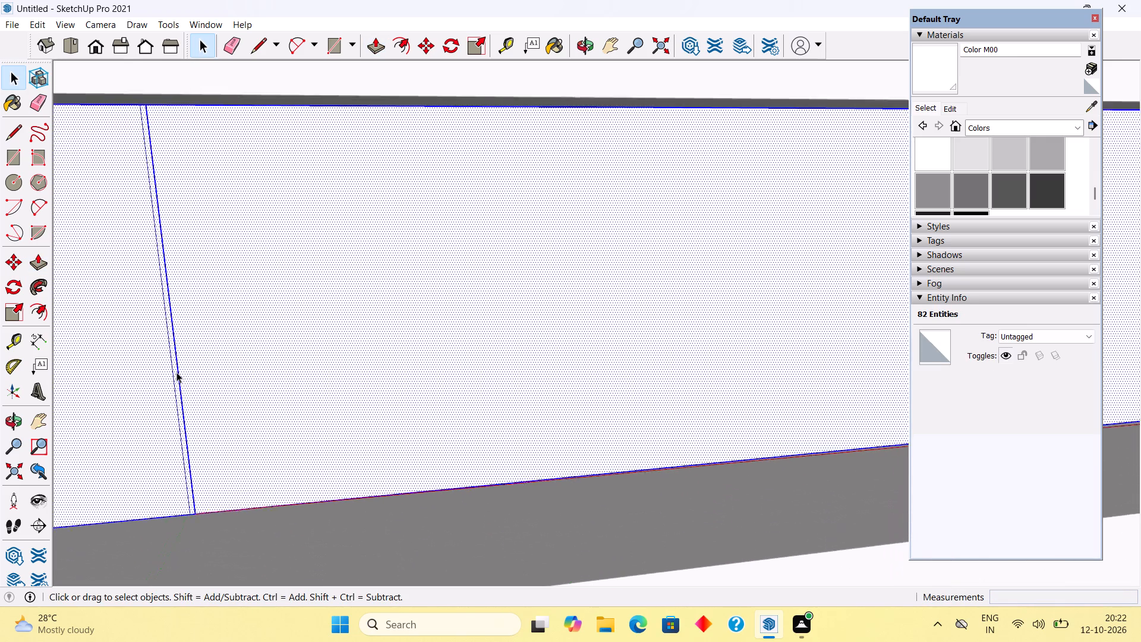
scroll(176, 372, "up", 3)
triple_click(176, 372)
scroll(176, 372, "up", 2)
scroll(176, 372, "down", 6)
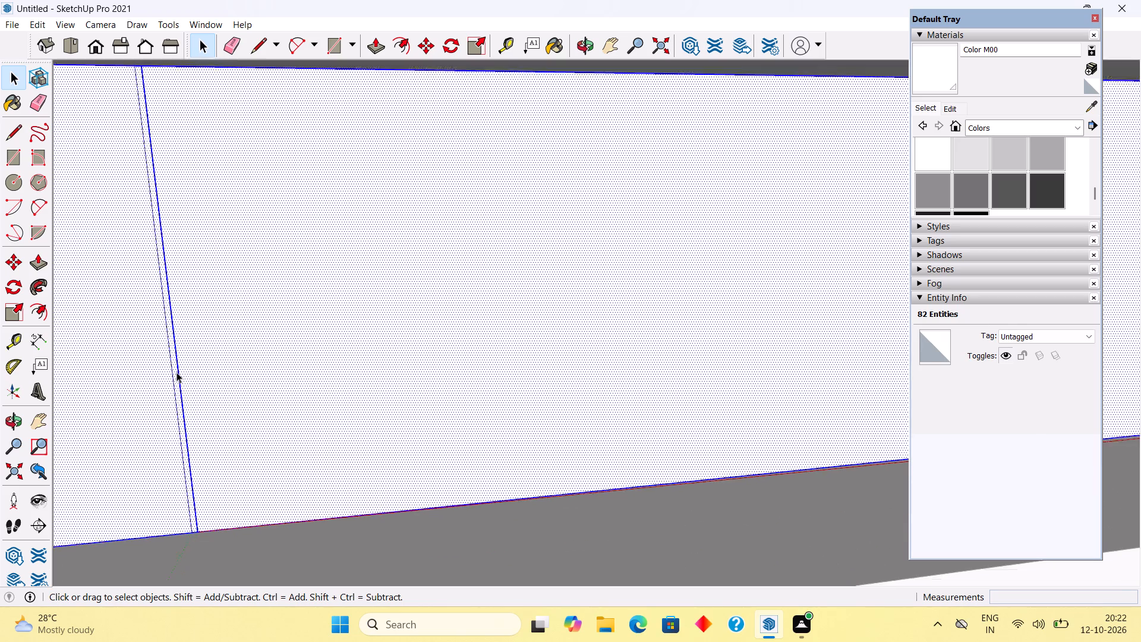
scroll(176, 372, "down", 2)
scroll(176, 372, "down", 20)
scroll(176, 372, "down", 9)
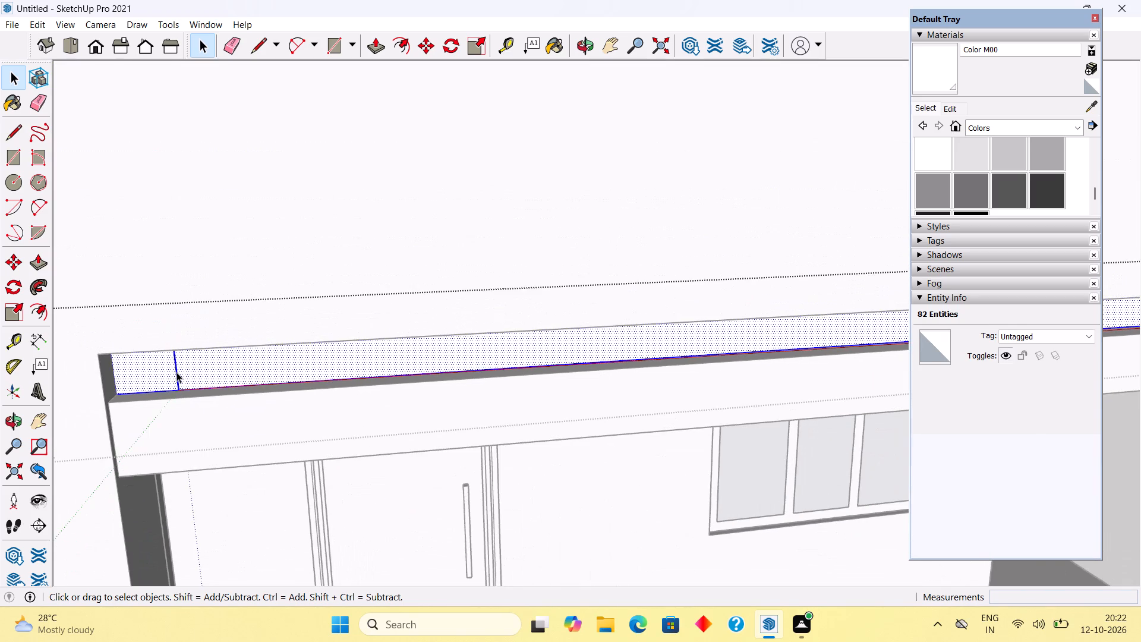
scroll(176, 372, "down", 6)
Close the recessed strip's group and return to a view of the whole front facade.
middle_click_drag(176, 310, 590, 361)
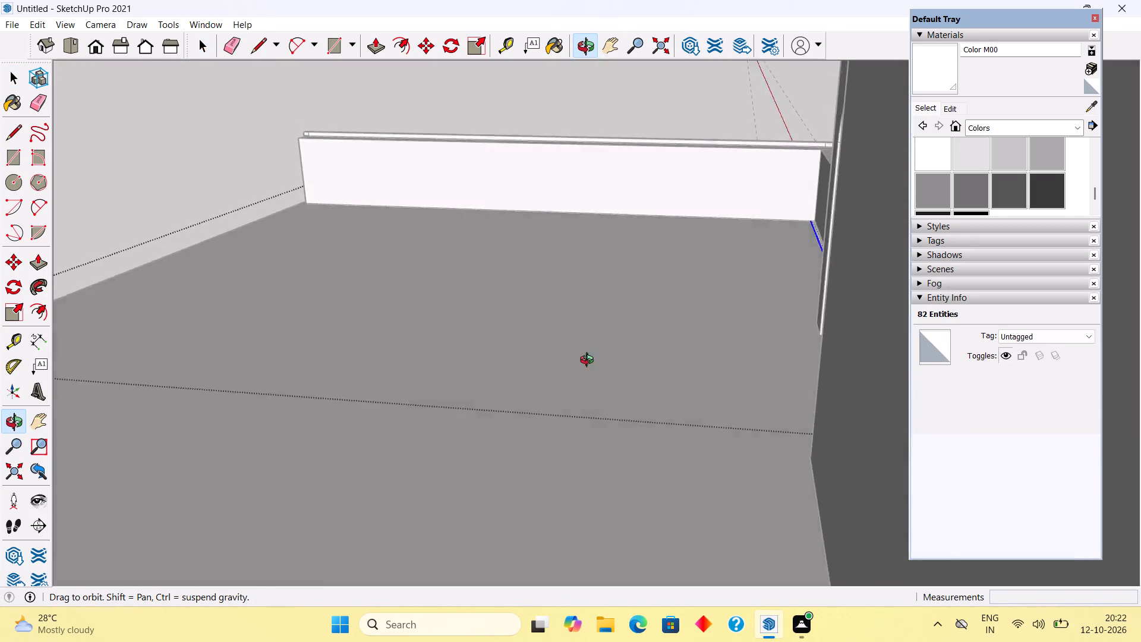
middle_click_drag(590, 361, 0, 246)
scroll(0, 250, "down", 11)
scroll(237, 224, "down", 11)
middle_click_drag(267, 317, 439, 319)
left_click(529, 362)
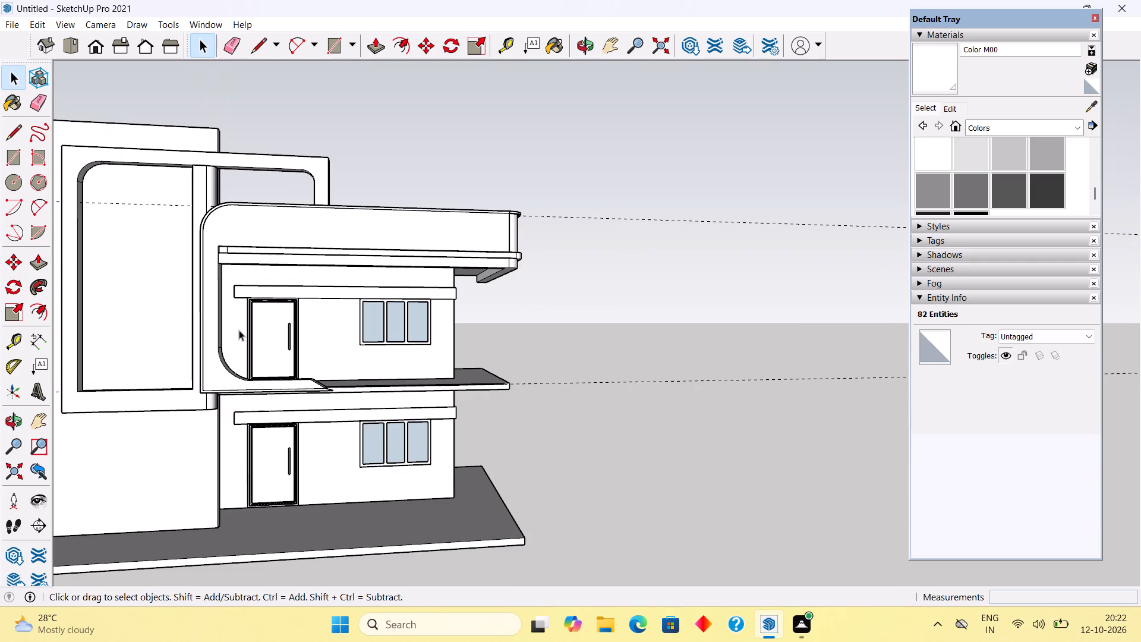
Draw a line about 2" long across the missing edge where the C-shaped frame's underside meets the tall frame's lower post.
scroll(112, 322, "up", 5)
scroll(119, 319, "down", 5)
middle_click_drag(200, 329, 404, 364)
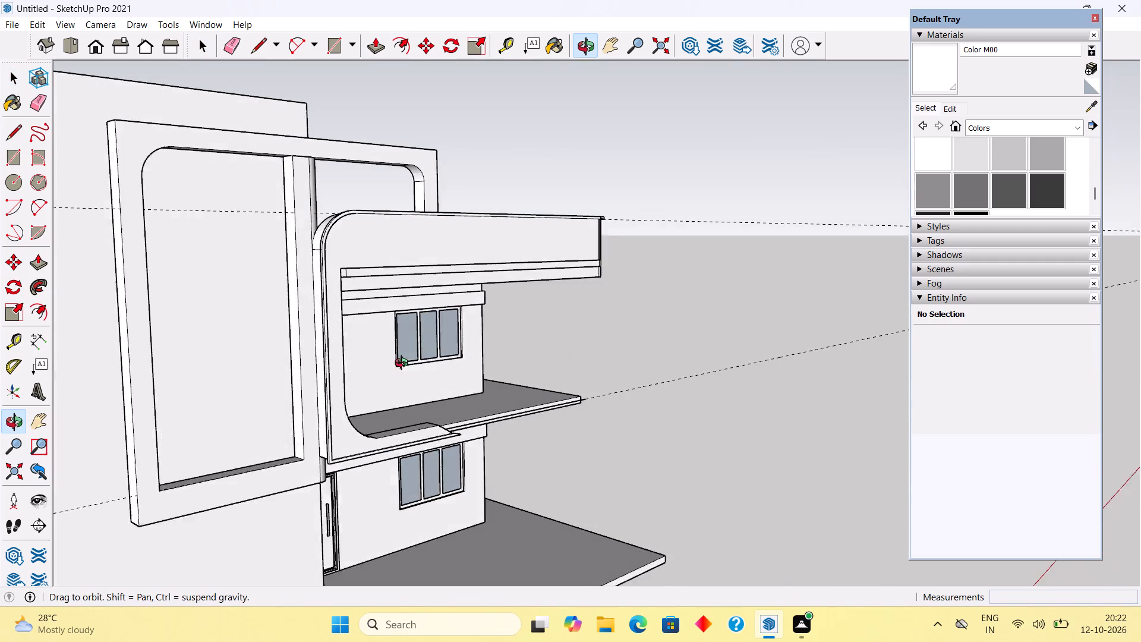
middle_click_drag(404, 364, 323, 308)
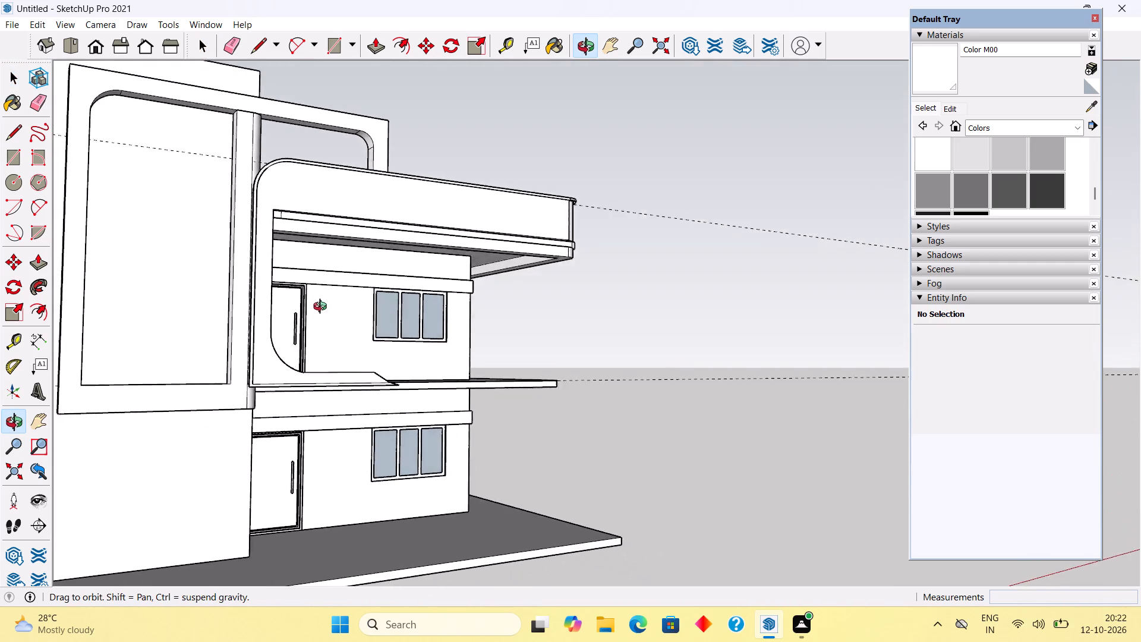
middle_click_drag(323, 308, 293, 277)
scroll(238, 364, "up", 8)
middle_click_drag(251, 320, 216, 241)
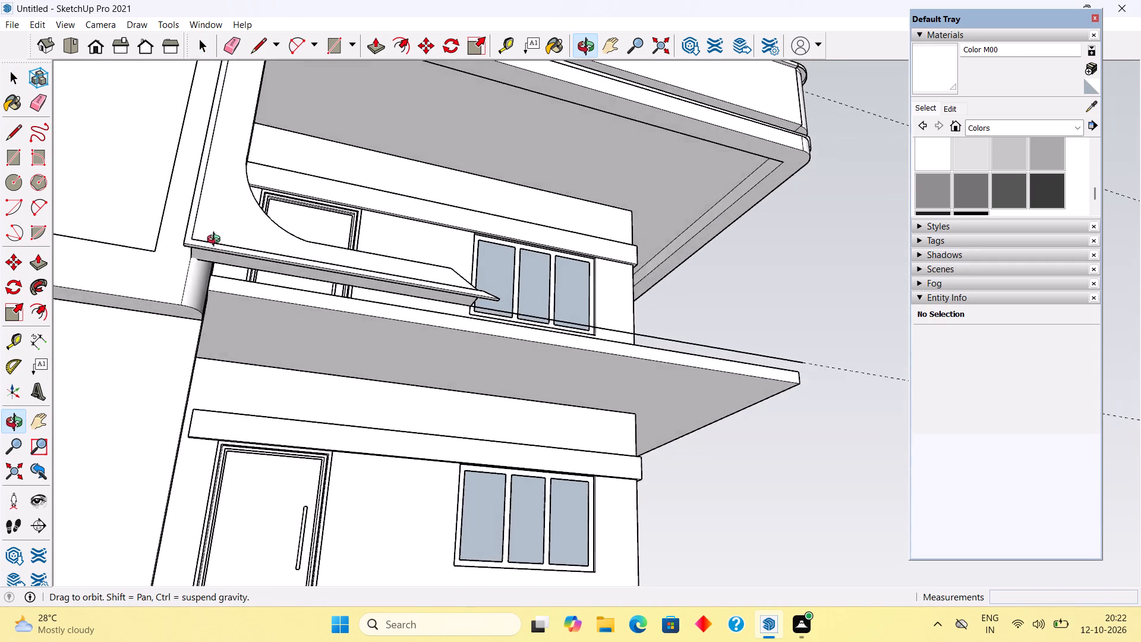
middle_click_drag(216, 241, 61, 273)
scroll(135, 350, "up", 4)
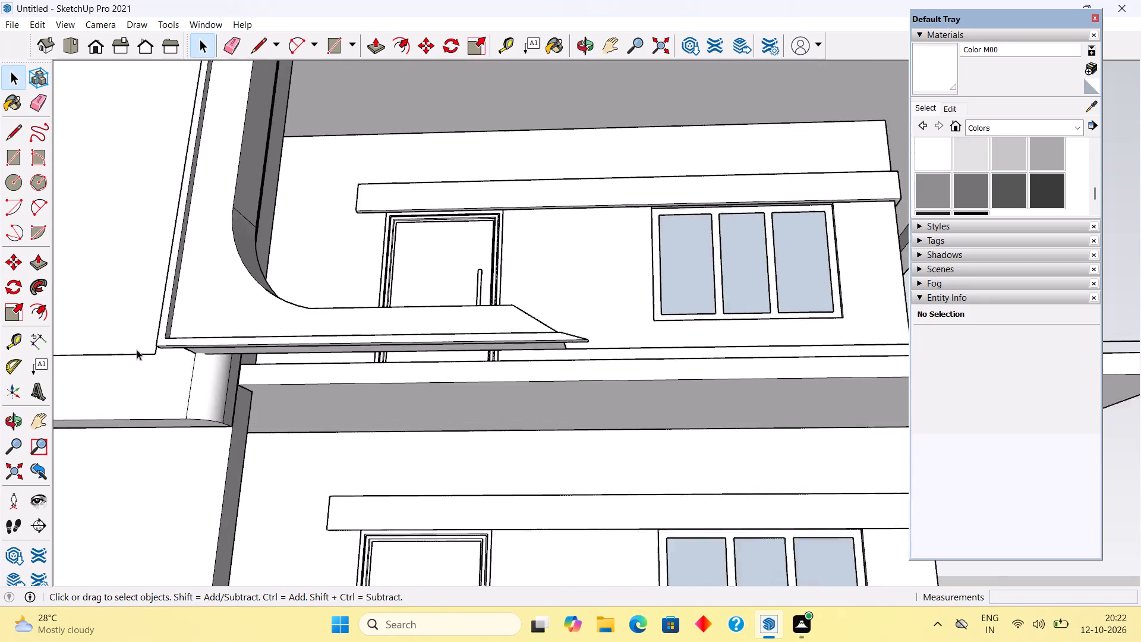
scroll(137, 350, "up", 2)
scroll(235, 383, "up", 5)
scroll(173, 336, "up", 19)
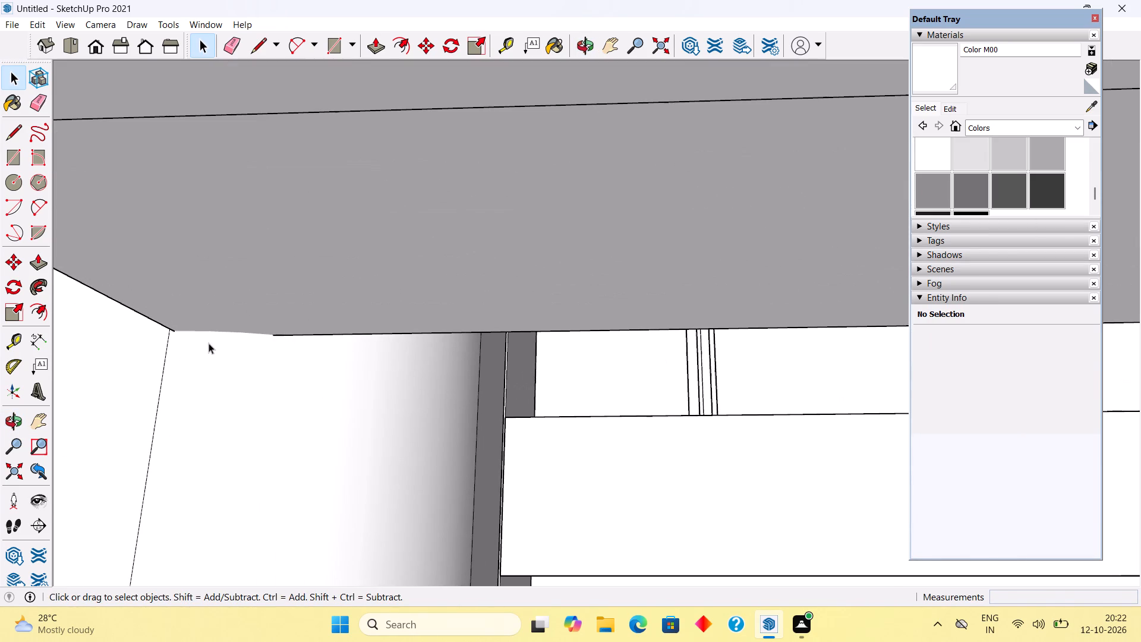
key("l")
left_click(175, 327)
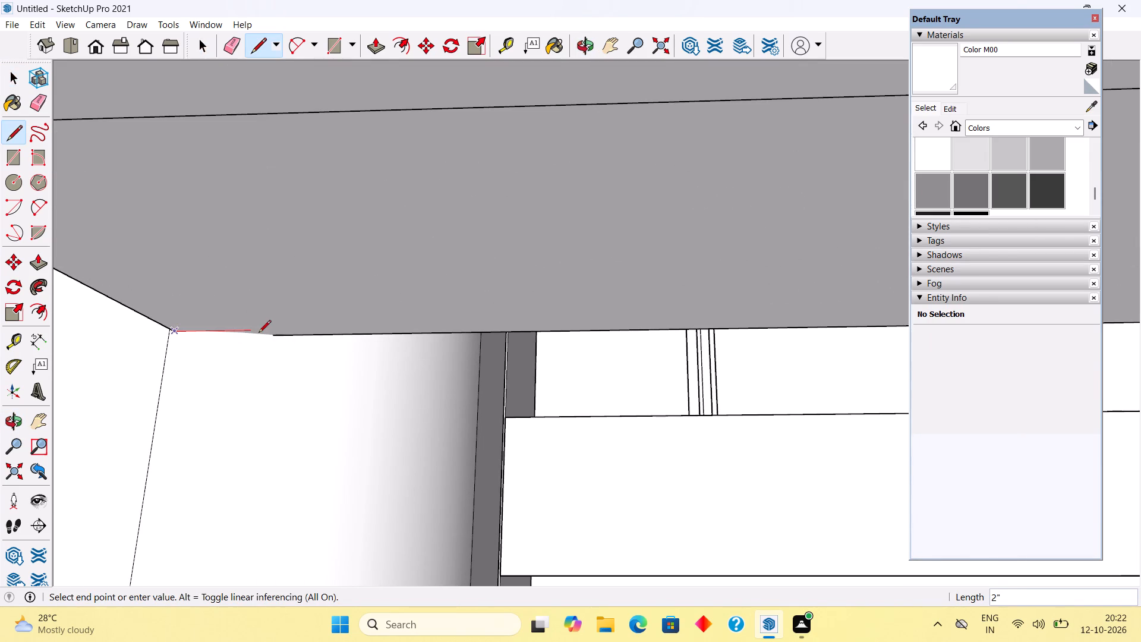
left_click(271, 336)
left_click(271, 336)
Draw a shallow two-point arc between the same two endpoints, following the curved junction of the C-shaped frame's underside and the post.
key("a")
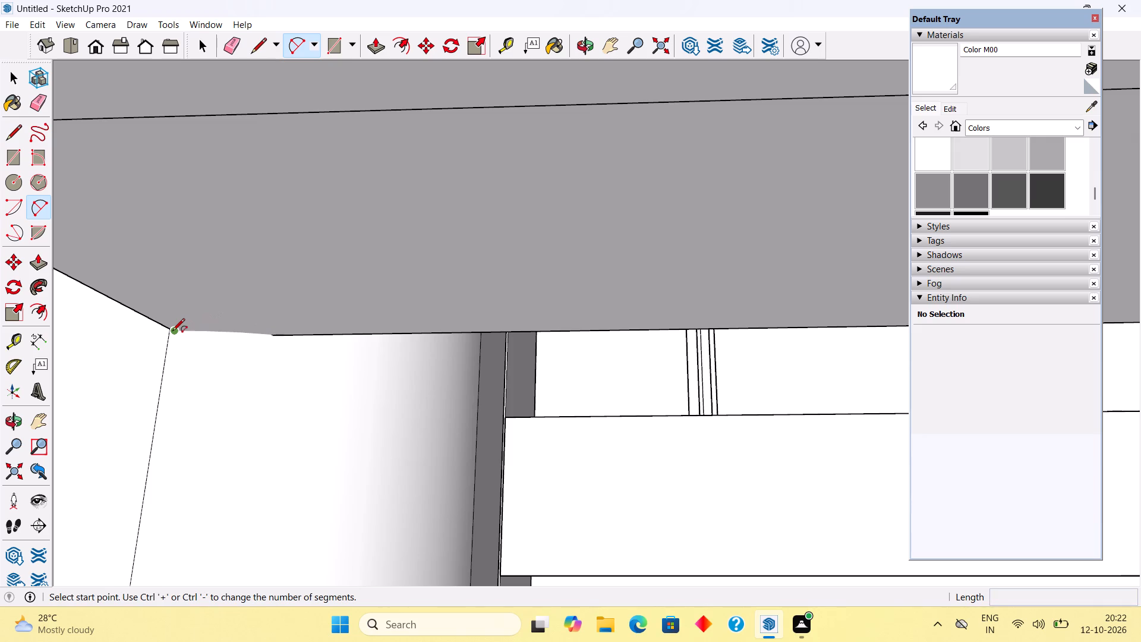
left_click(172, 332)
left_click(270, 333)
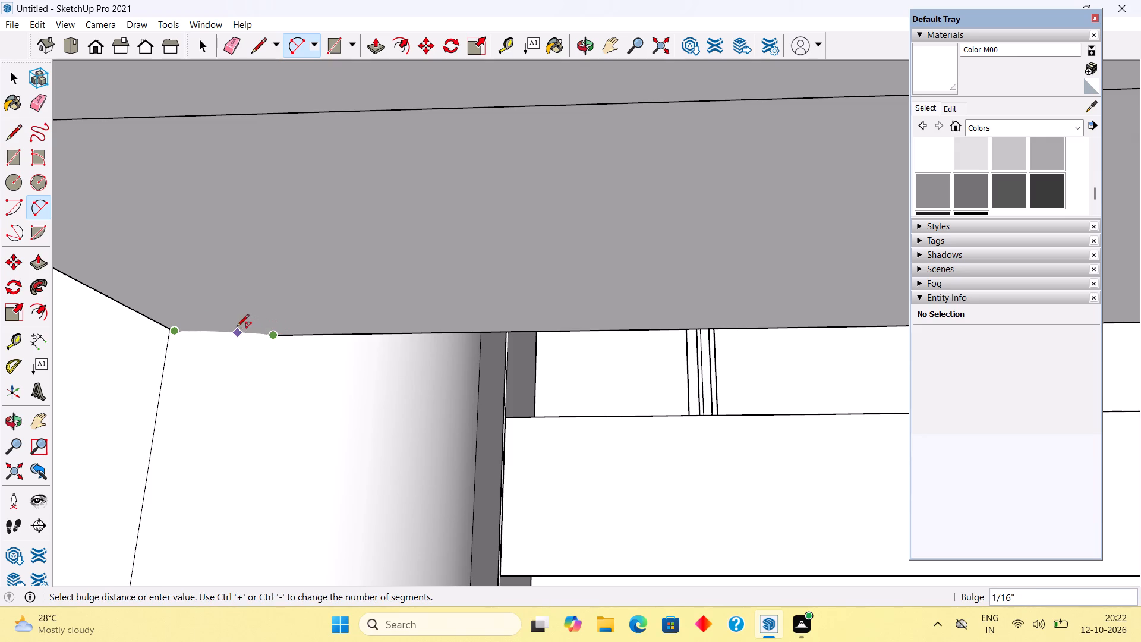
left_click(224, 323)
key("space")
Examine the whole house from below, from above and from the front to check how the frames meet.
scroll(224, 323, "down", 4)
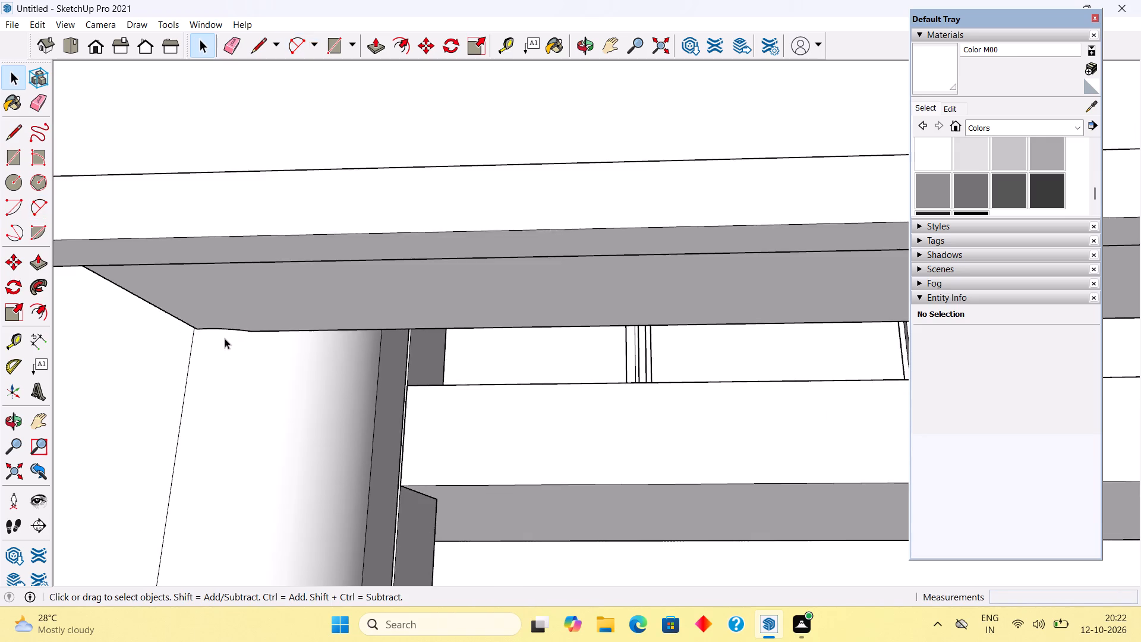
scroll(225, 338, "down", 20)
scroll(225, 338, "down", 18)
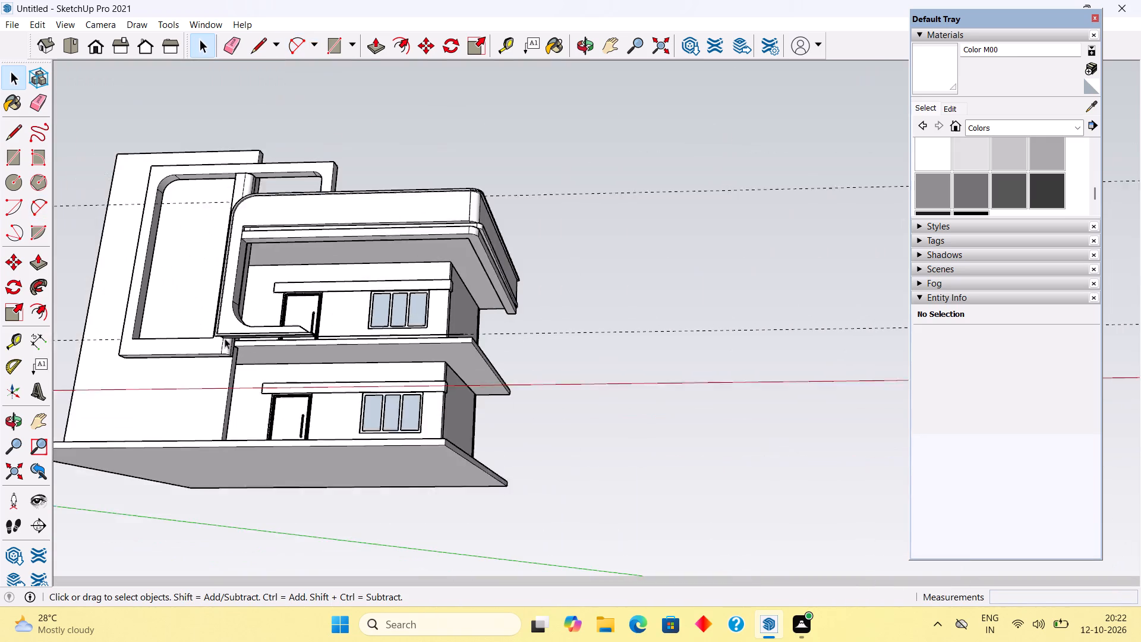
scroll(225, 338, "down", 2)
middle_click_drag(196, 320, 327, 480)
scroll(302, 471, "down", 4)
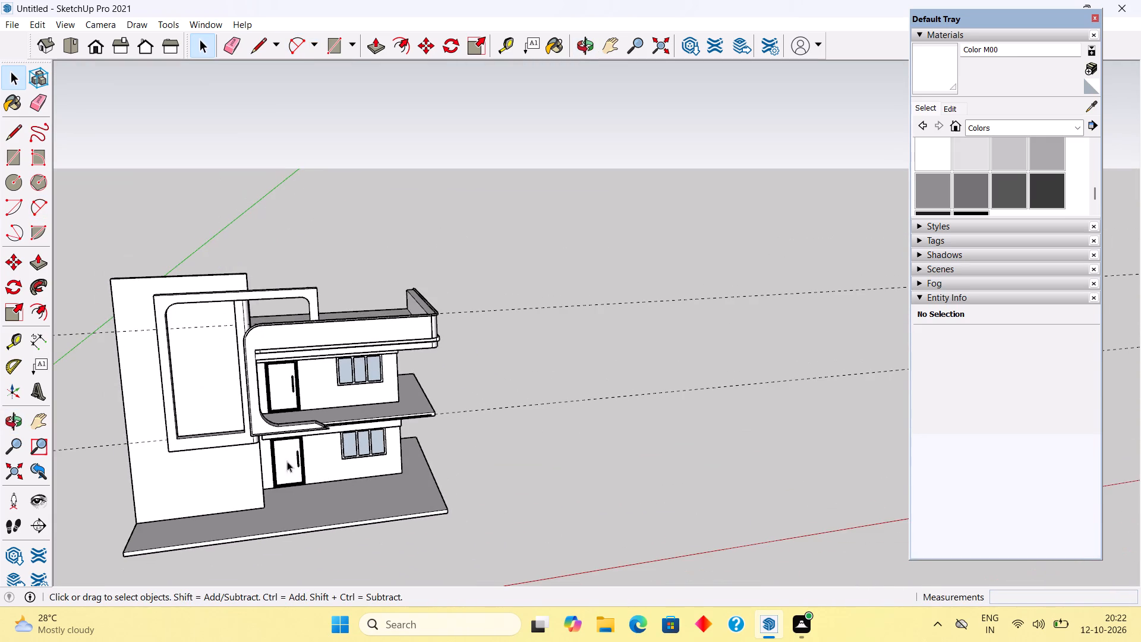
scroll(117, 408, "up", 6)
middle_click_drag(317, 449, 222, 420)
scroll(222, 420, "down", 3)
scroll(168, 409, "up", 4)
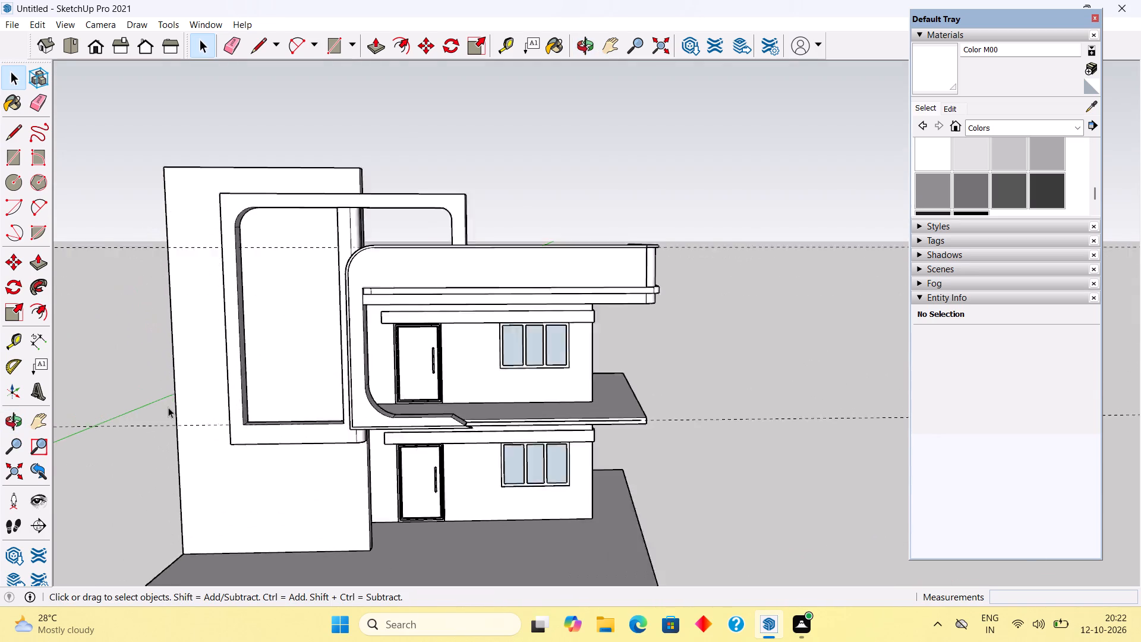
scroll(168, 407, "up", 2)
middle_click_drag(239, 402, 321, 378)
scroll(321, 378, "down", 4)
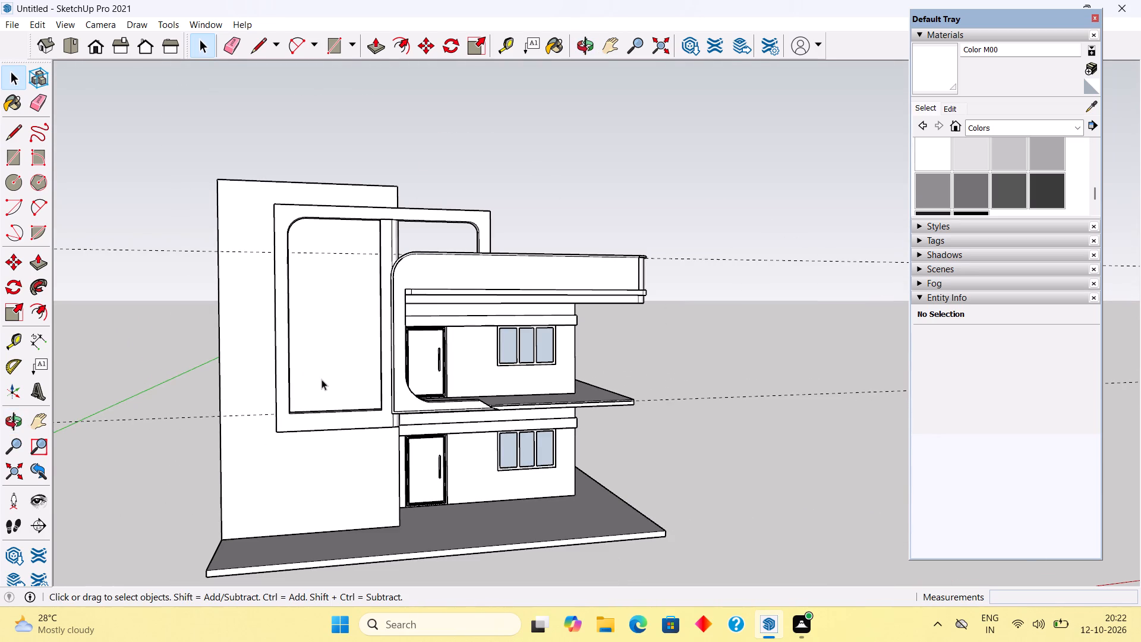
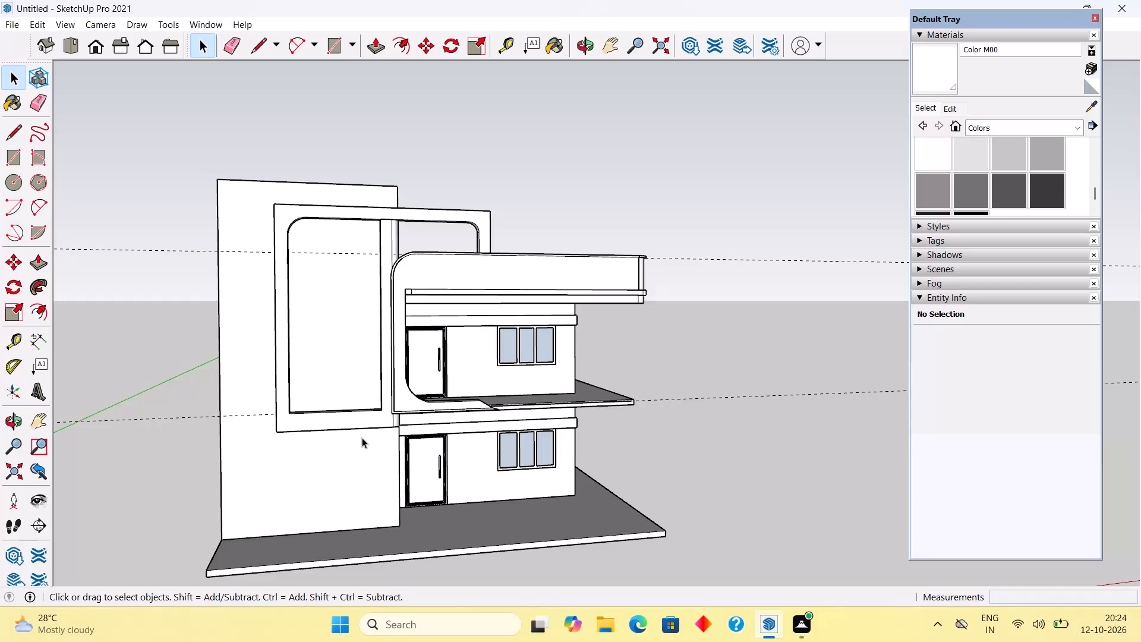
Inside the C-shaped frame's group, draw a 2" line across the raised rim where the lower arm's pointed tip begins.
scroll(358, 401, "up", 1)
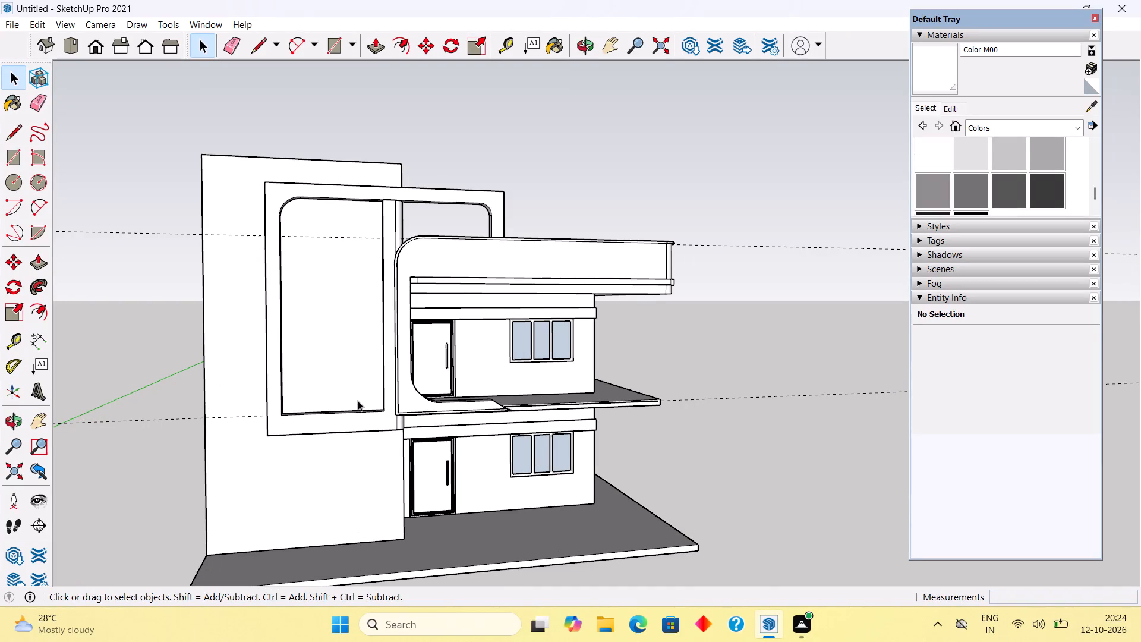
scroll(376, 414, "up", 5)
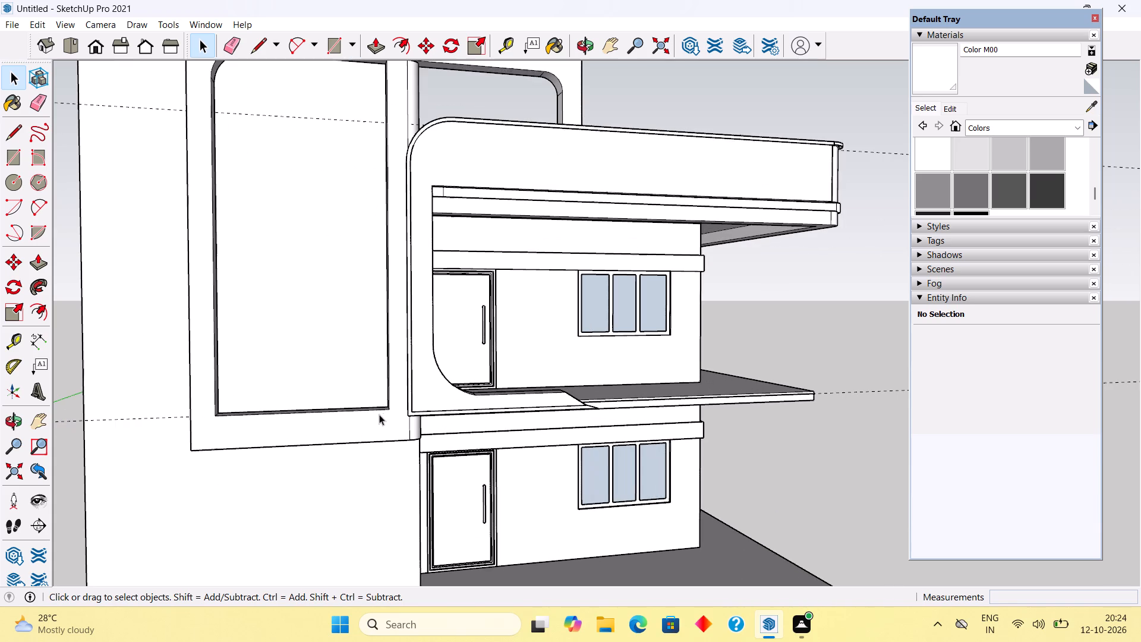
middle_click_drag(535, 419, 503, 336)
scroll(494, 371, "up", 2)
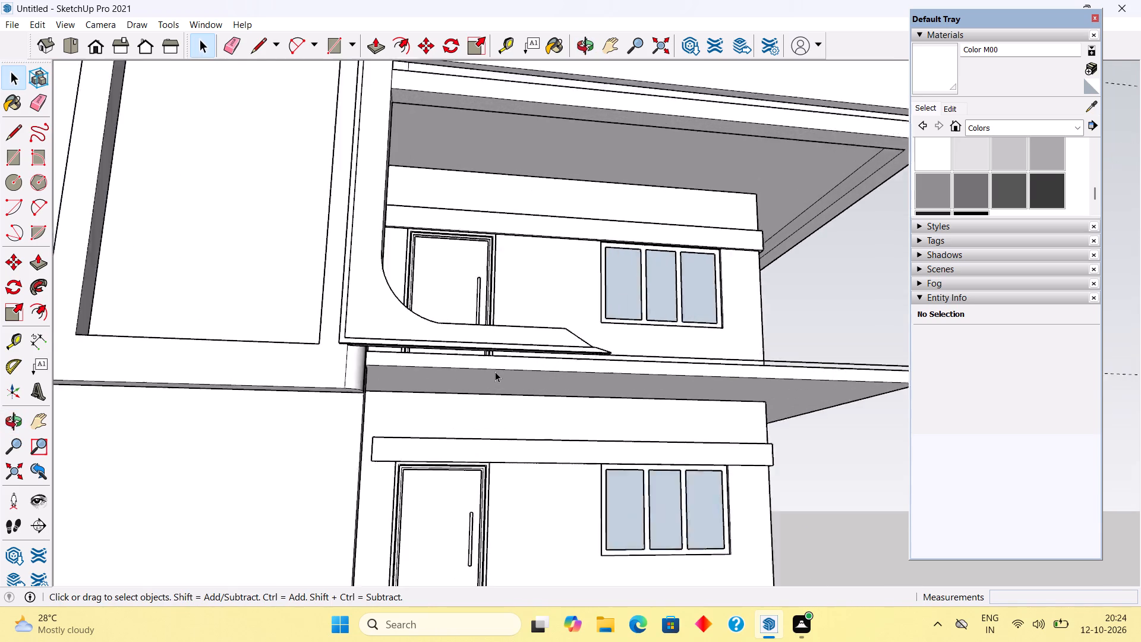
scroll(495, 372, "up", 3)
middle_click_drag(505, 338, 503, 273)
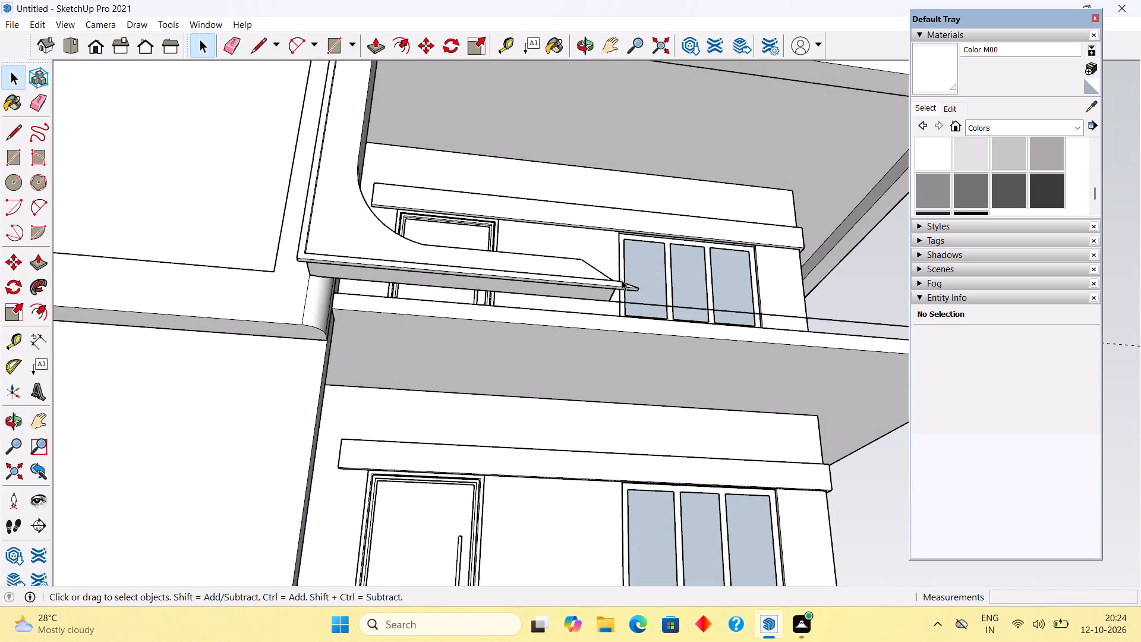
scroll(622, 281, "up", 5)
triple_click(620, 287)
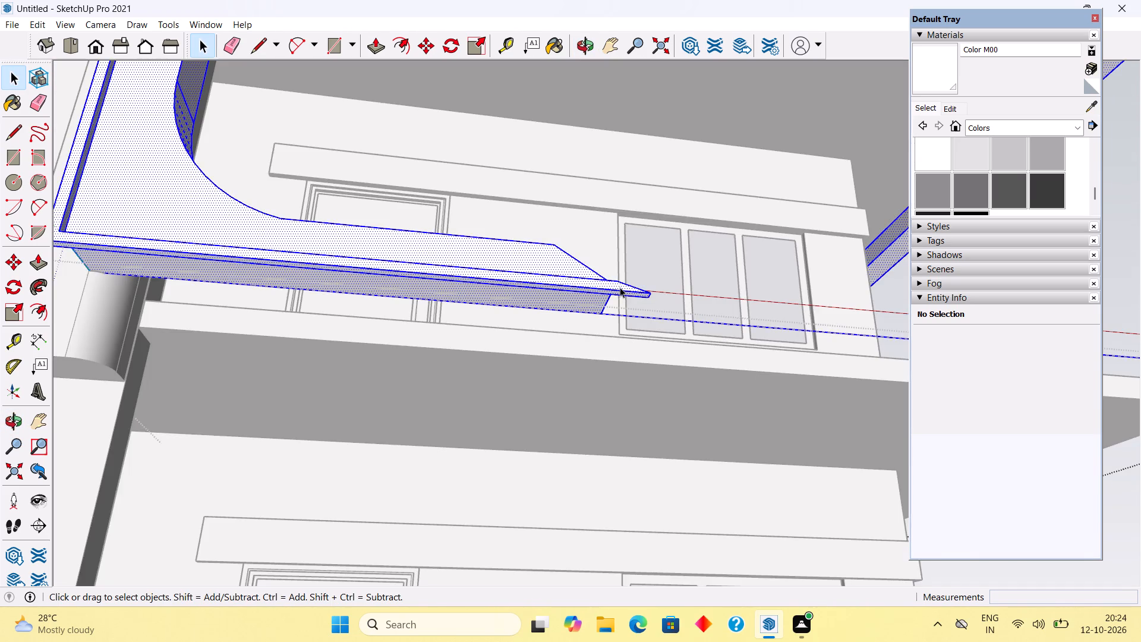
scroll(620, 287, "up", 15)
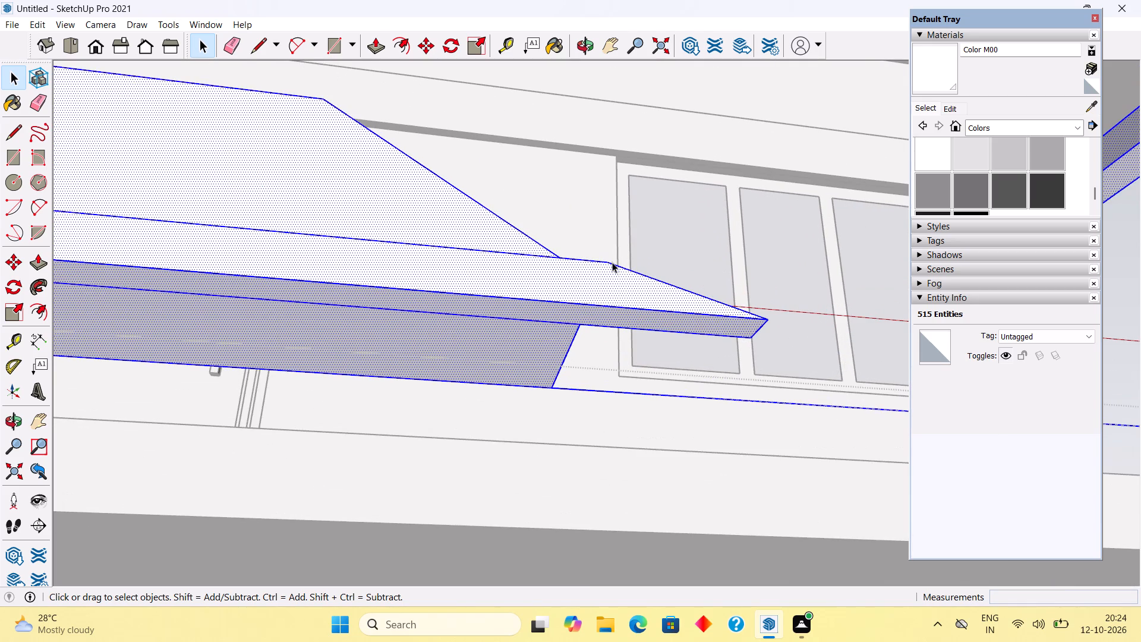
scroll(612, 260, "up", 1)
scroll(612, 260, "down", 1)
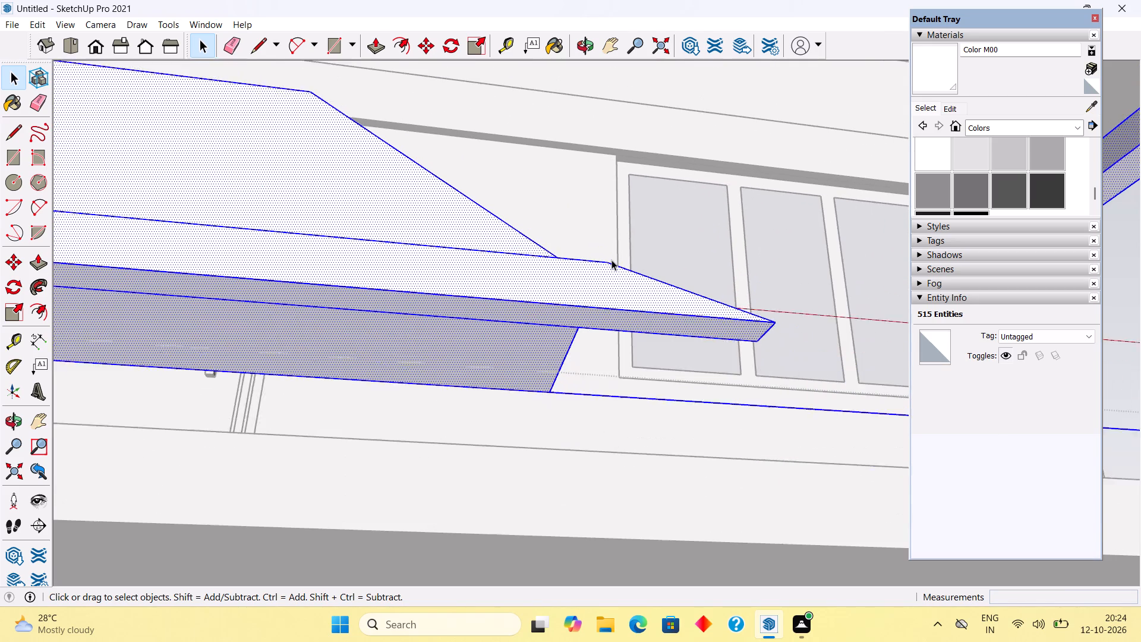
scroll(612, 260, "down", 1)
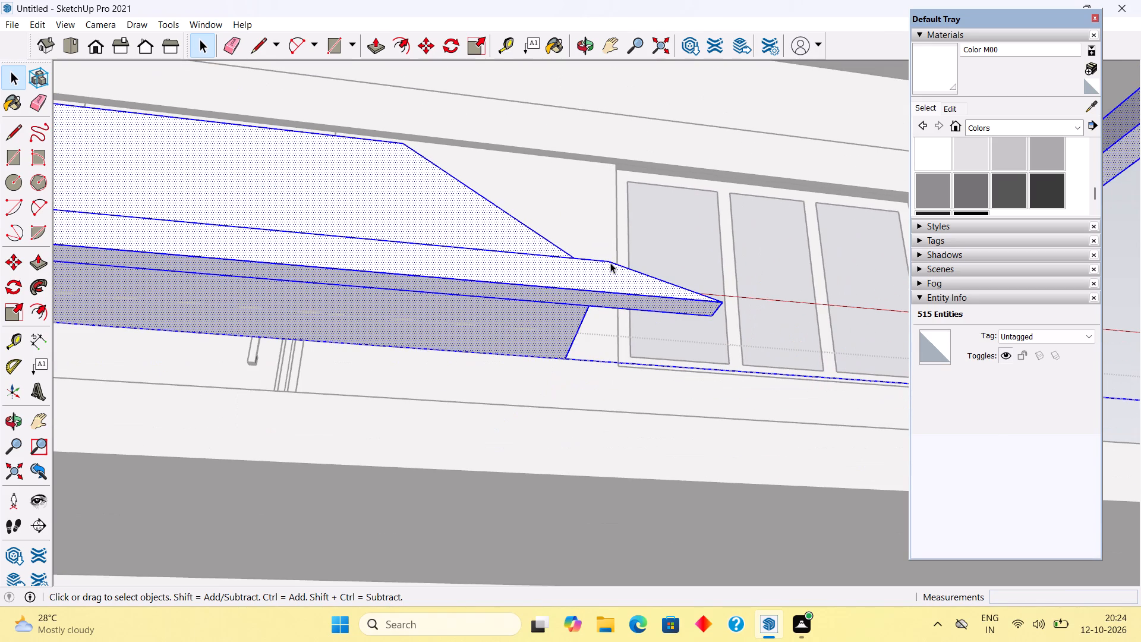
key("l")
left_click(610, 263)
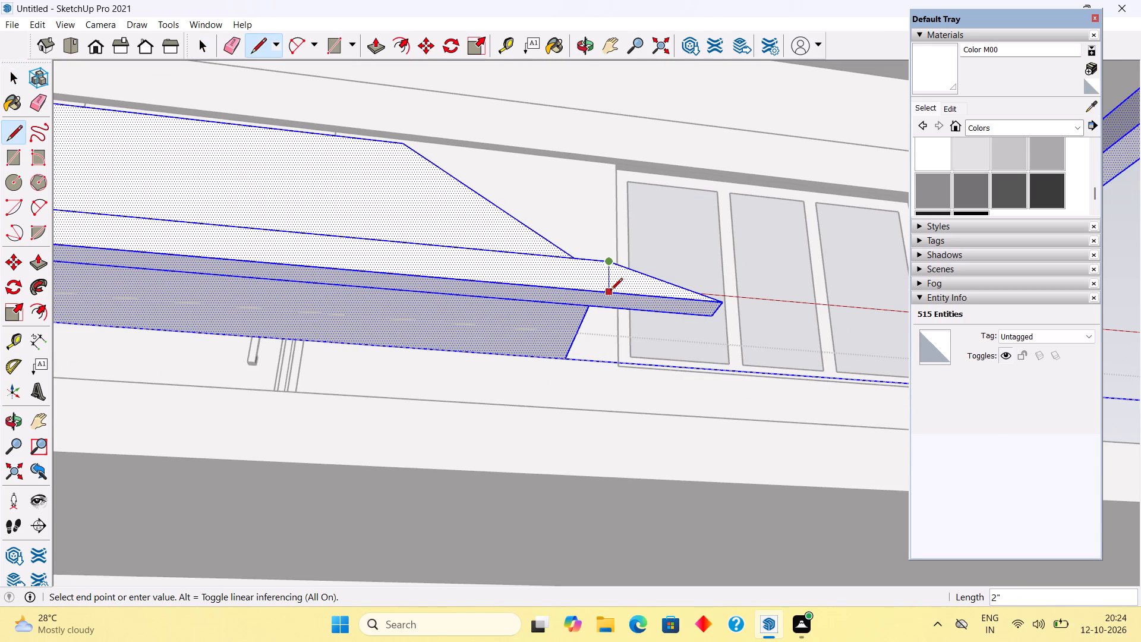
left_click(610, 291)
key("space")
Push the triangular tip of the lower arm's rim back 2" with Push/Pull.
middle_click_drag(614, 299, 604, 394)
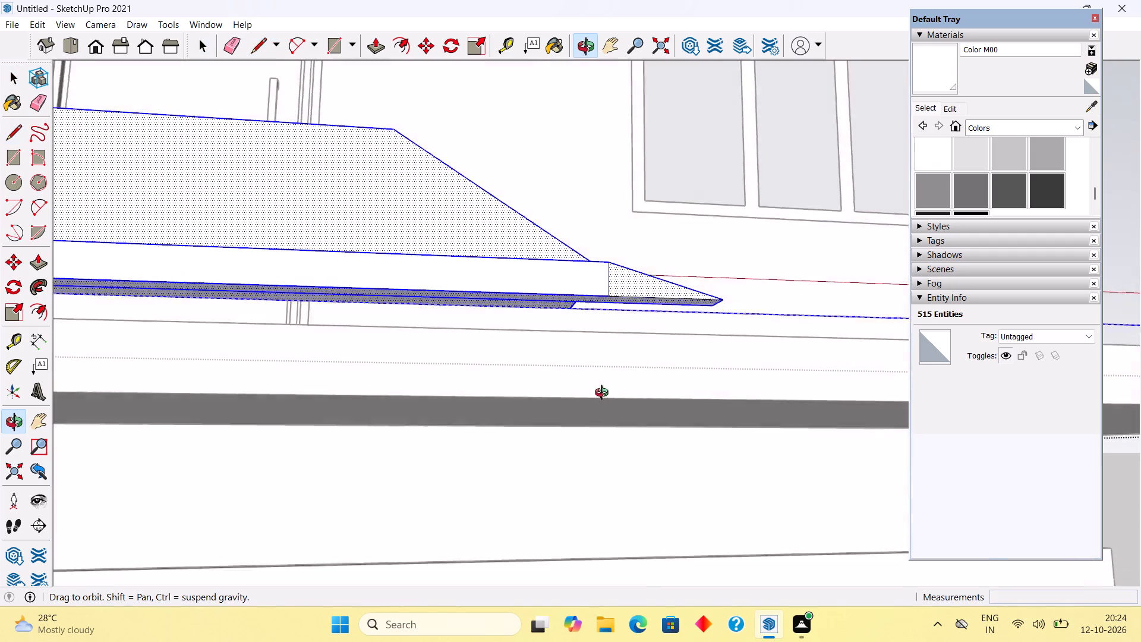
middle_click_drag(604, 394, 590, 470)
scroll(632, 284, "up", 4)
middle_click_drag(631, 289, 590, 350)
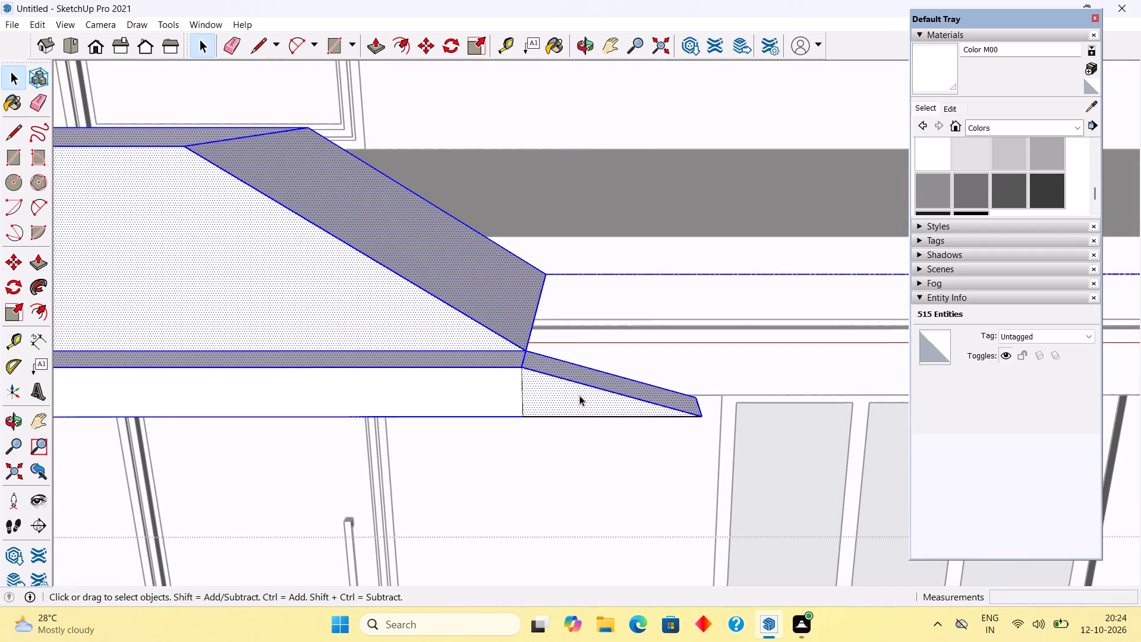
key("p")
left_click(579, 395)
left_click(585, 366)
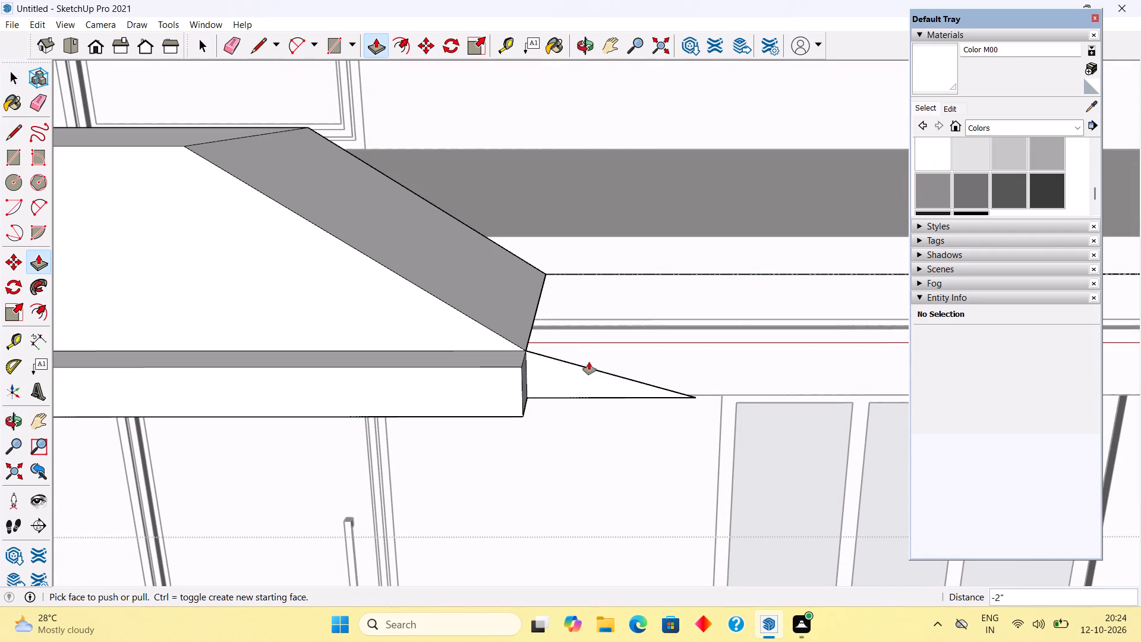
key("space")
Delete the leftover triangular face and its two remaining edges at the lower arm's tip.
left_click(582, 384)
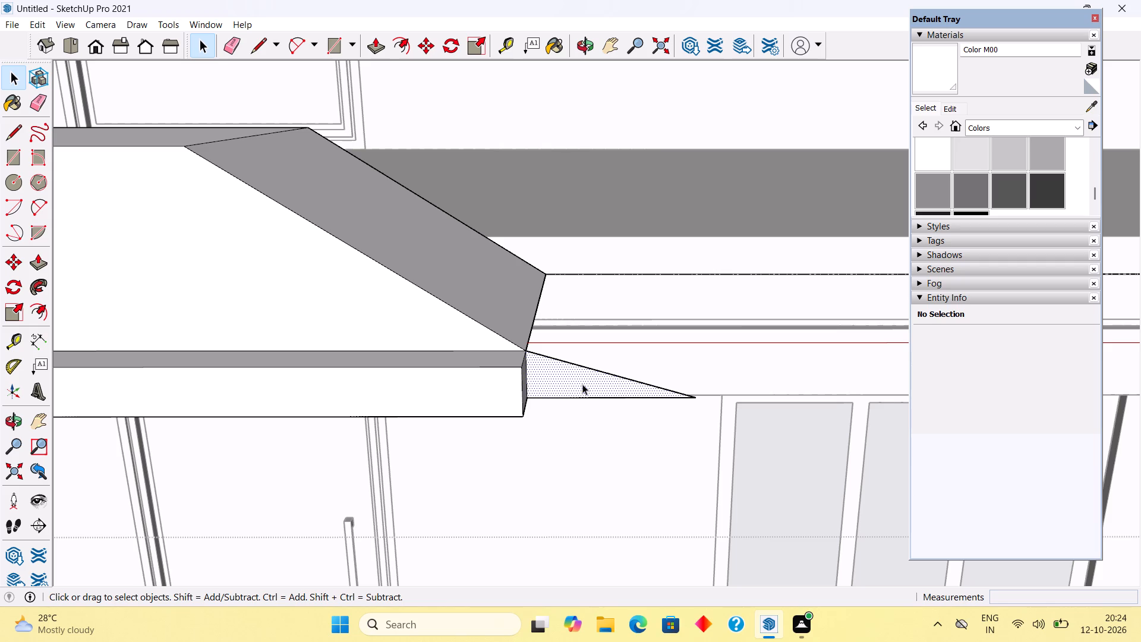
key("Delete")
left_click(590, 367)
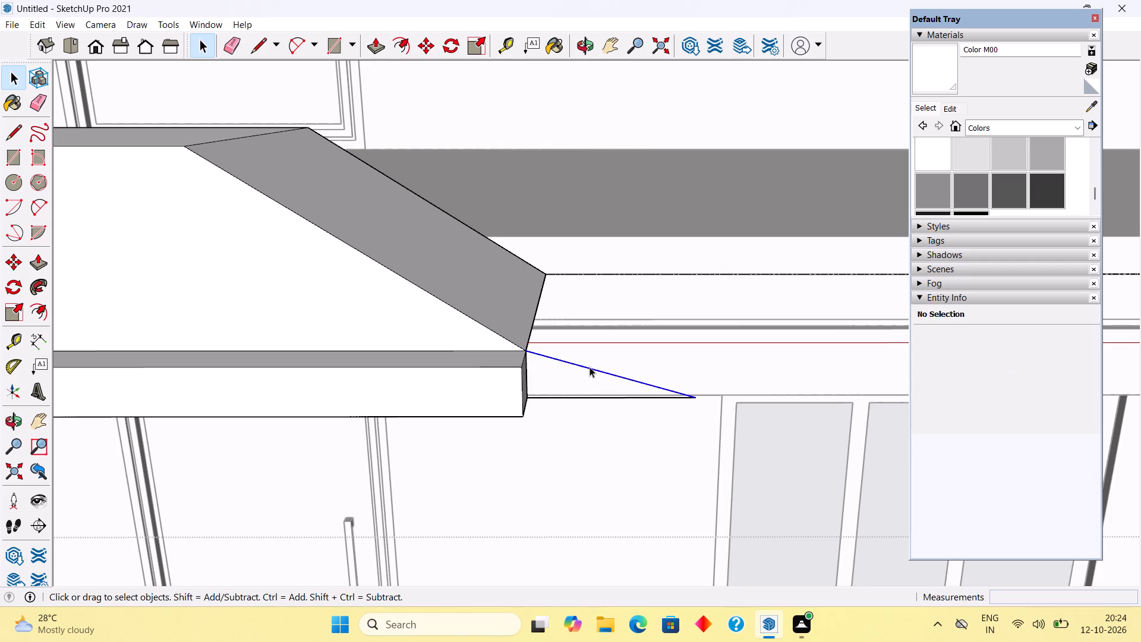
key("Delete")
left_click(593, 397)
key("Delete")
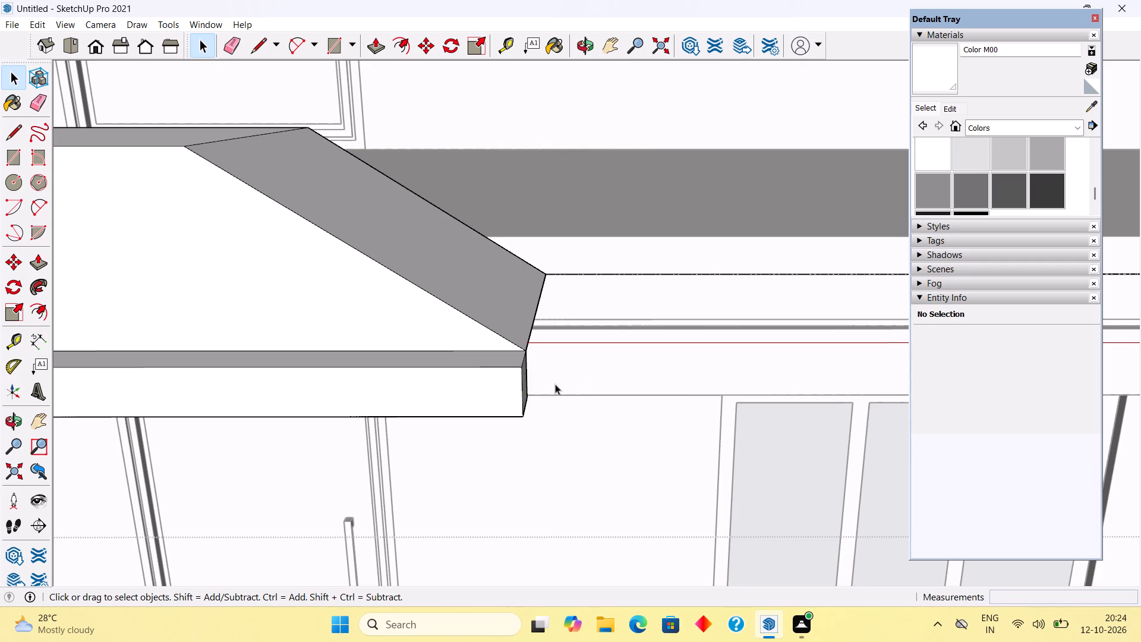
Extrude the rim's small square end face about 14' 1 3/16" along the facade to the upper floor slab's outer corner.
scroll(550, 382, "down", 18)
middle_click_drag(521, 376, 352, 426)
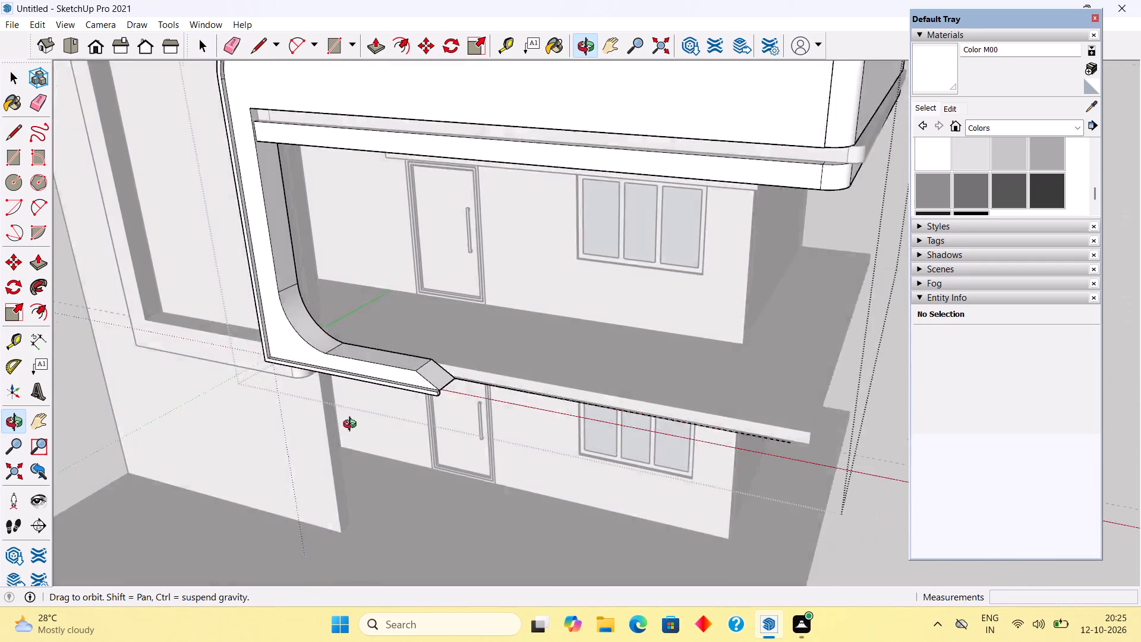
middle_click_drag(352, 426, 290, 432)
scroll(384, 386, "up", 9)
left_click(404, 332)
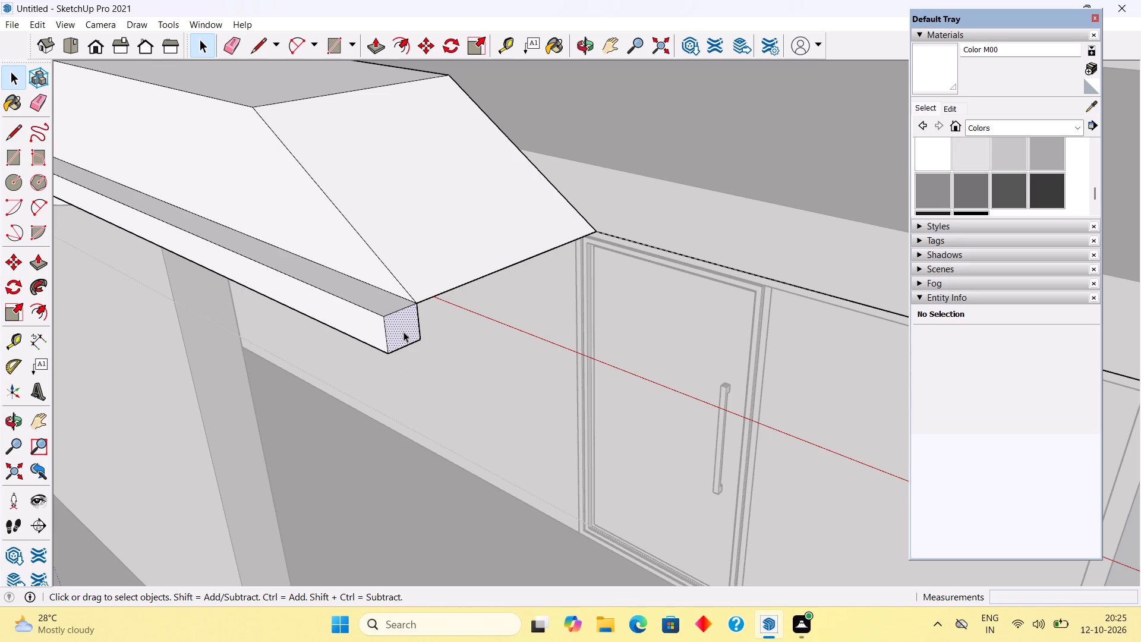
key("p")
left_click(404, 332)
scroll(505, 372, "down", 15)
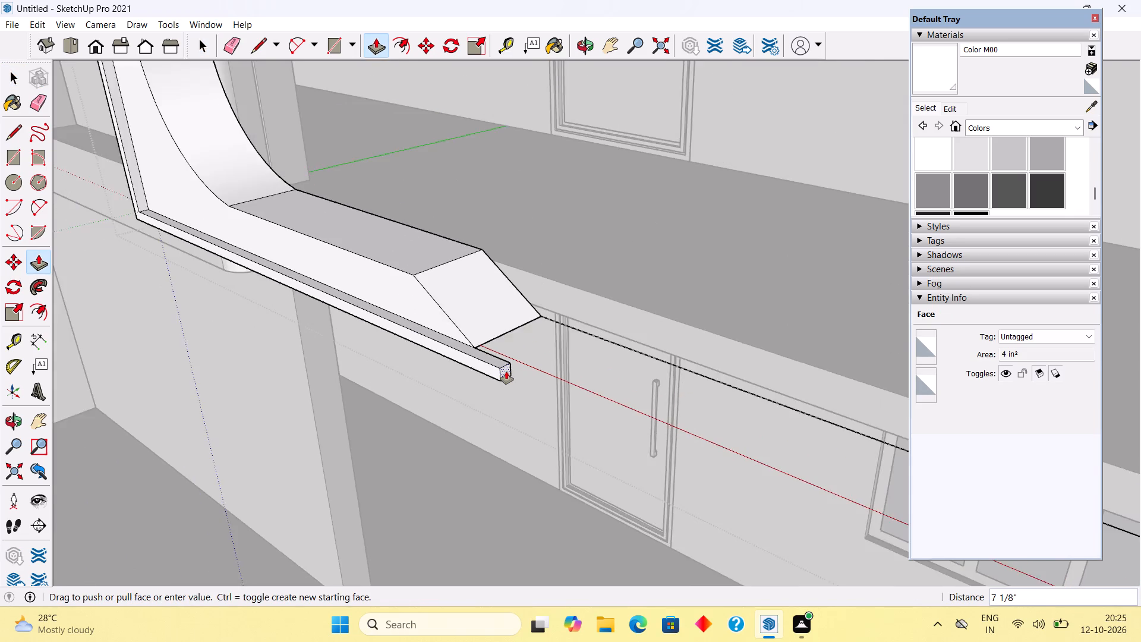
scroll(506, 372, "down", 17)
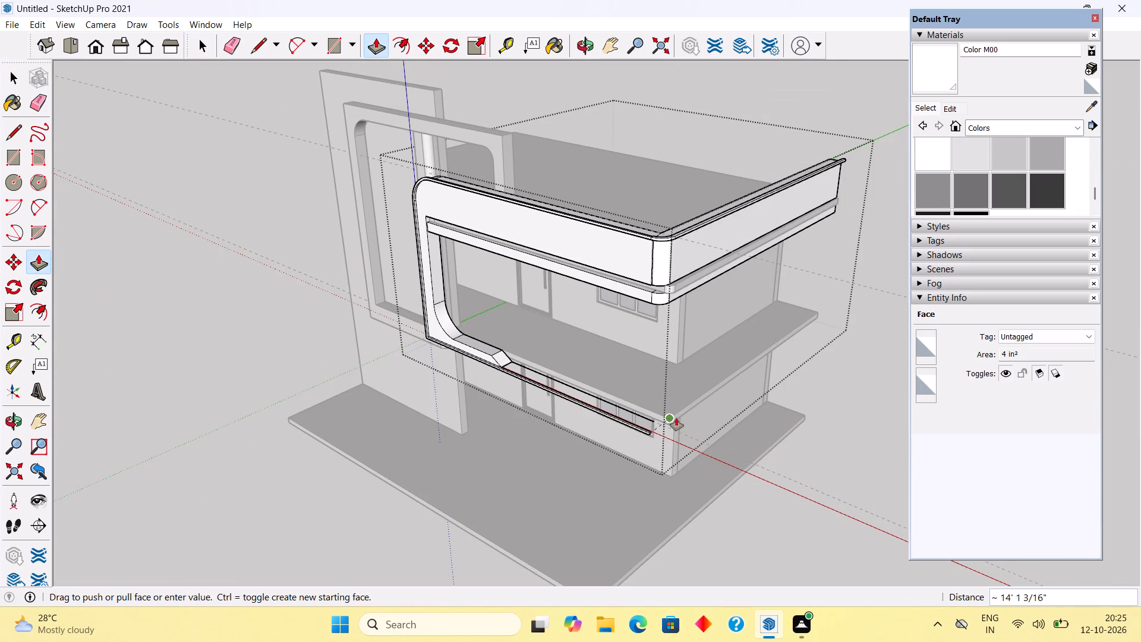
left_click(676, 418)
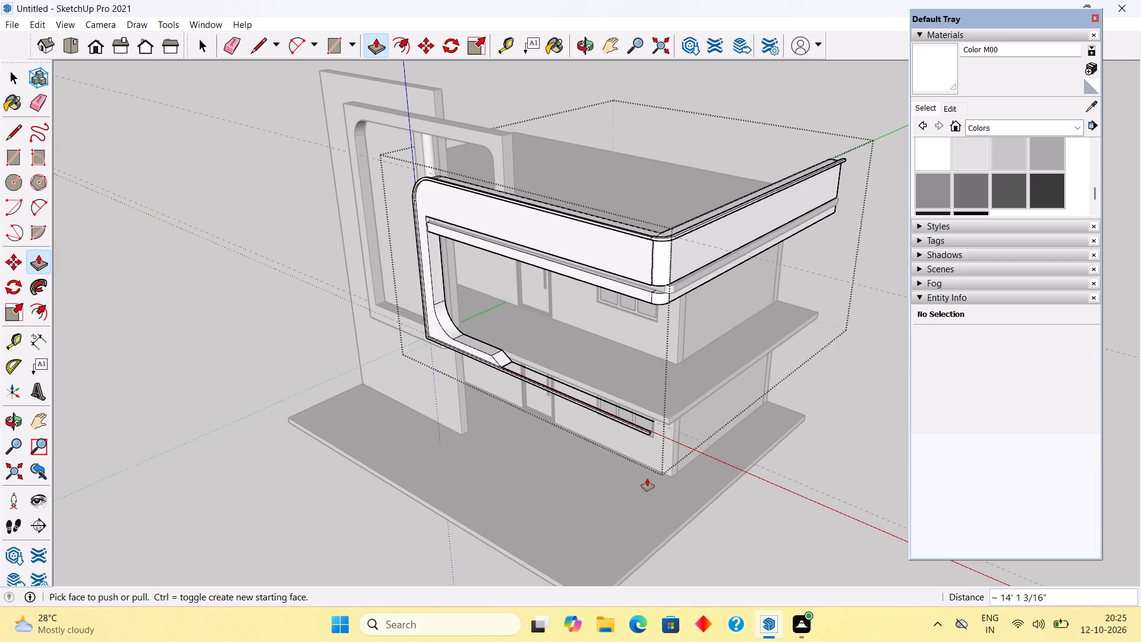
Pull the extended rim's underside down about 1' 4" to form a deep band along the front.
middle_click_drag(479, 363, 610, 145)
scroll(544, 308, "up", 4)
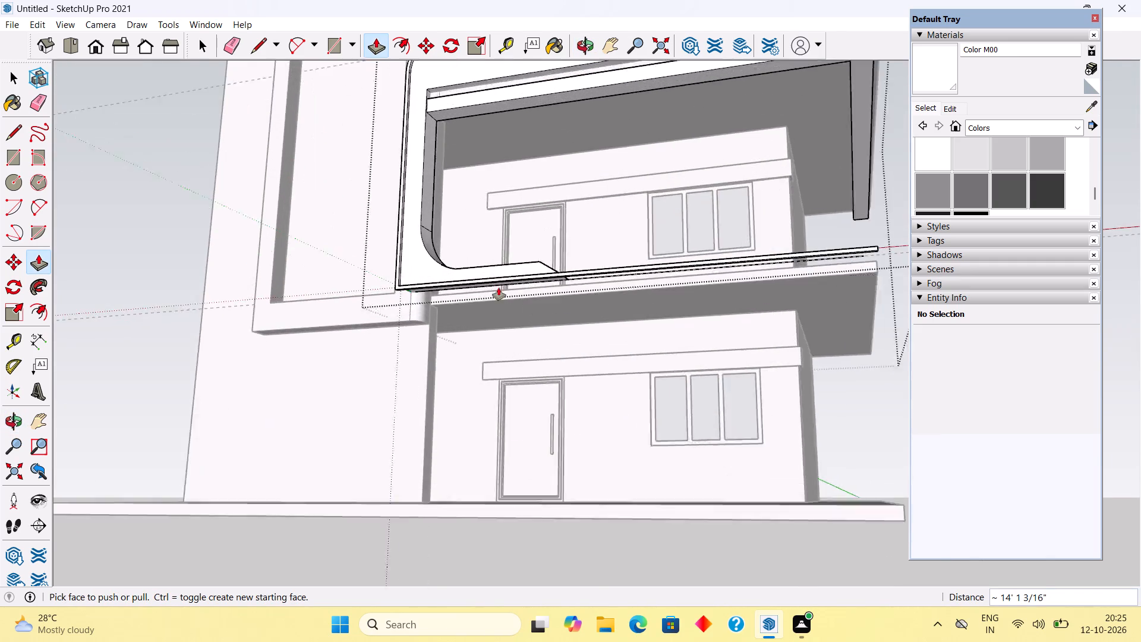
scroll(499, 288, "up", 6)
scroll(437, 289, "up", 1)
middle_click_drag(437, 285, 452, 171)
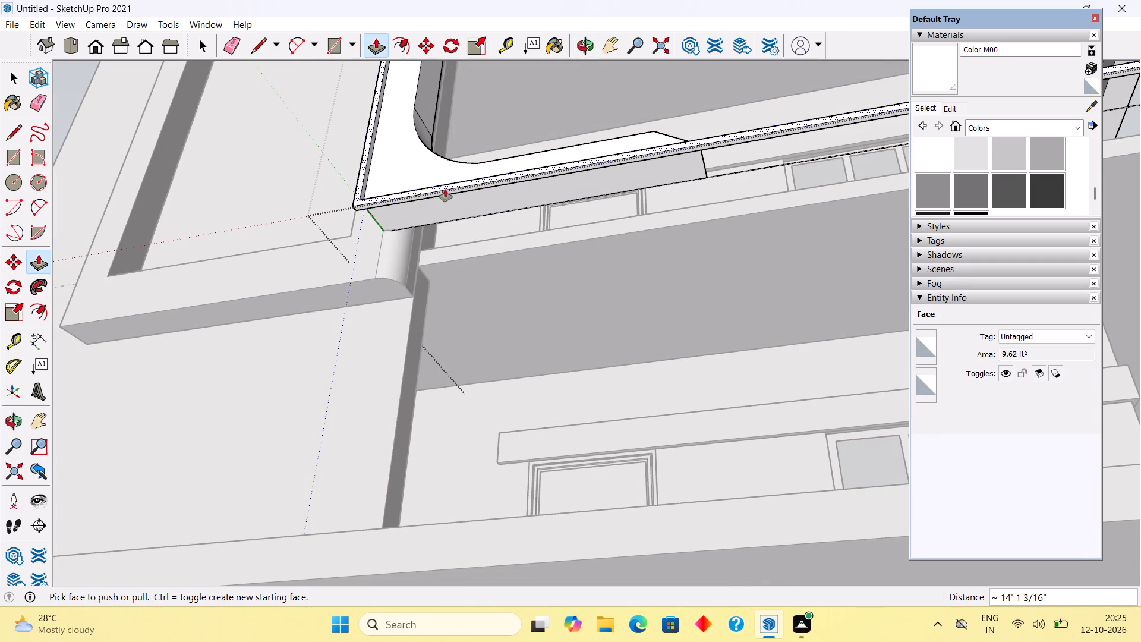
left_click(445, 191)
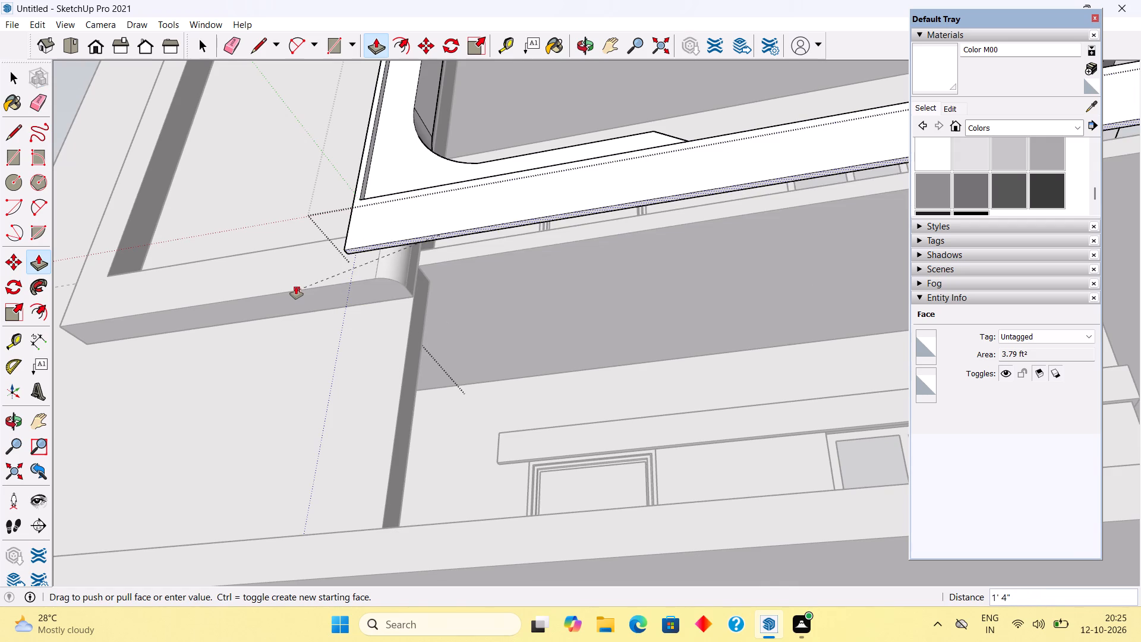
left_click(296, 287)
Extrude the band's back face about 2' 1 15/16" inward to meet the upper floor slab's edge.
middle_click_drag(464, 200, 165, 252)
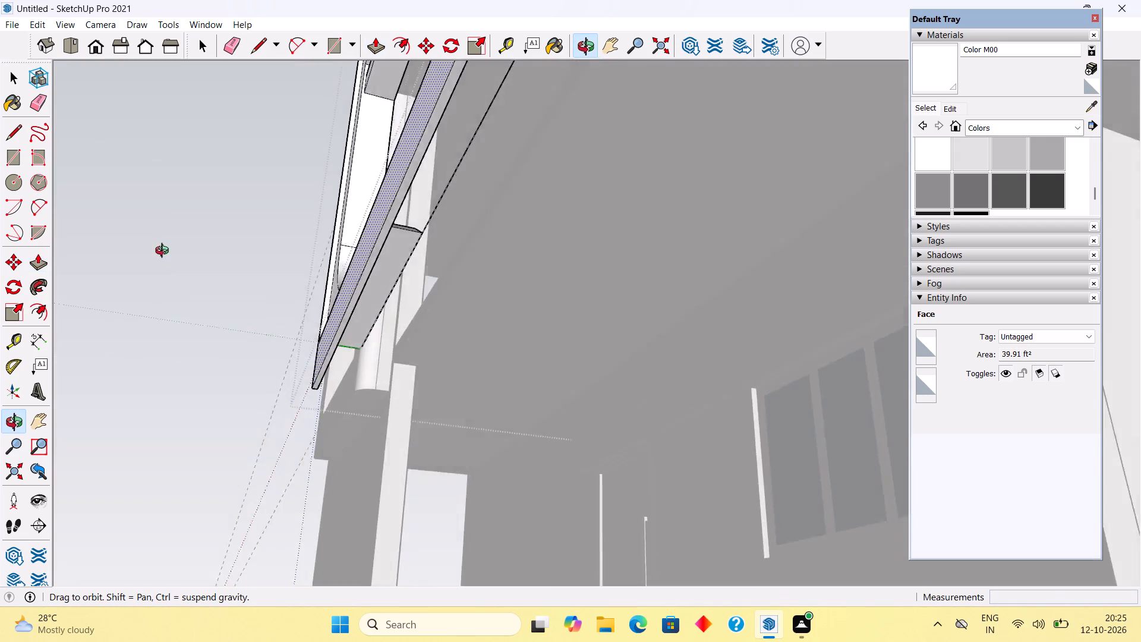
middle_click_drag(165, 252, 58, 334)
left_click(208, 315)
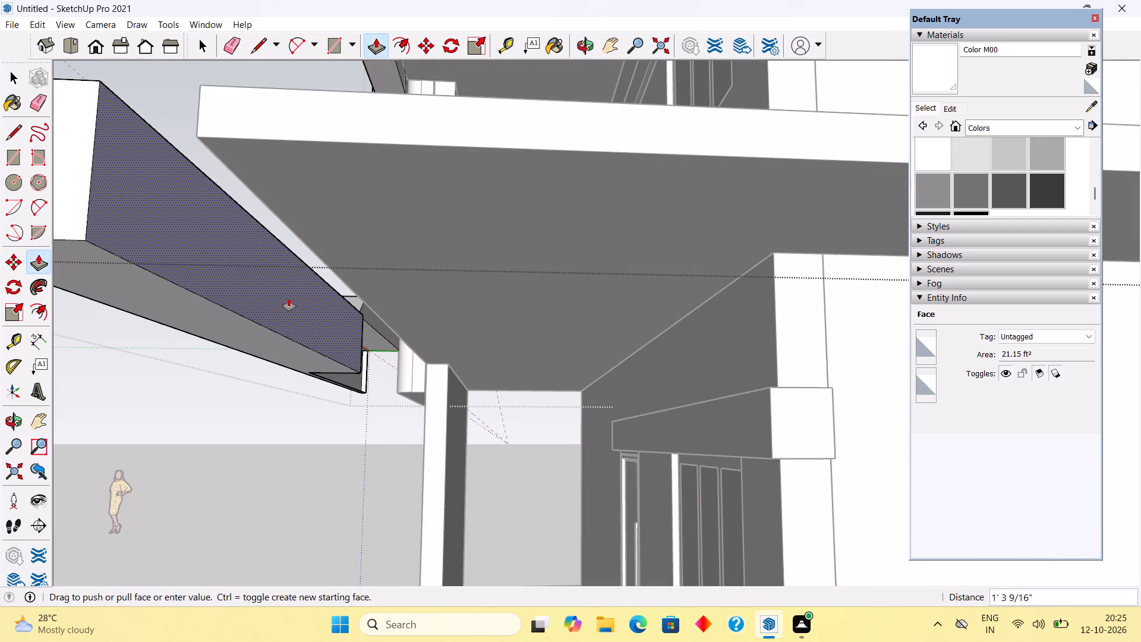
left_click(318, 255)
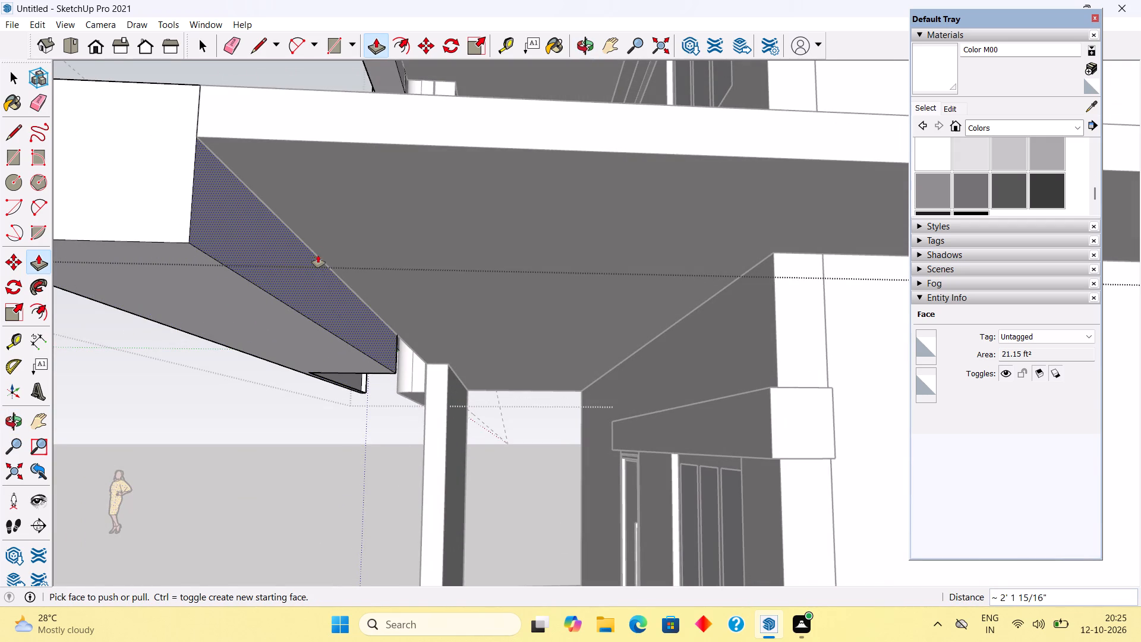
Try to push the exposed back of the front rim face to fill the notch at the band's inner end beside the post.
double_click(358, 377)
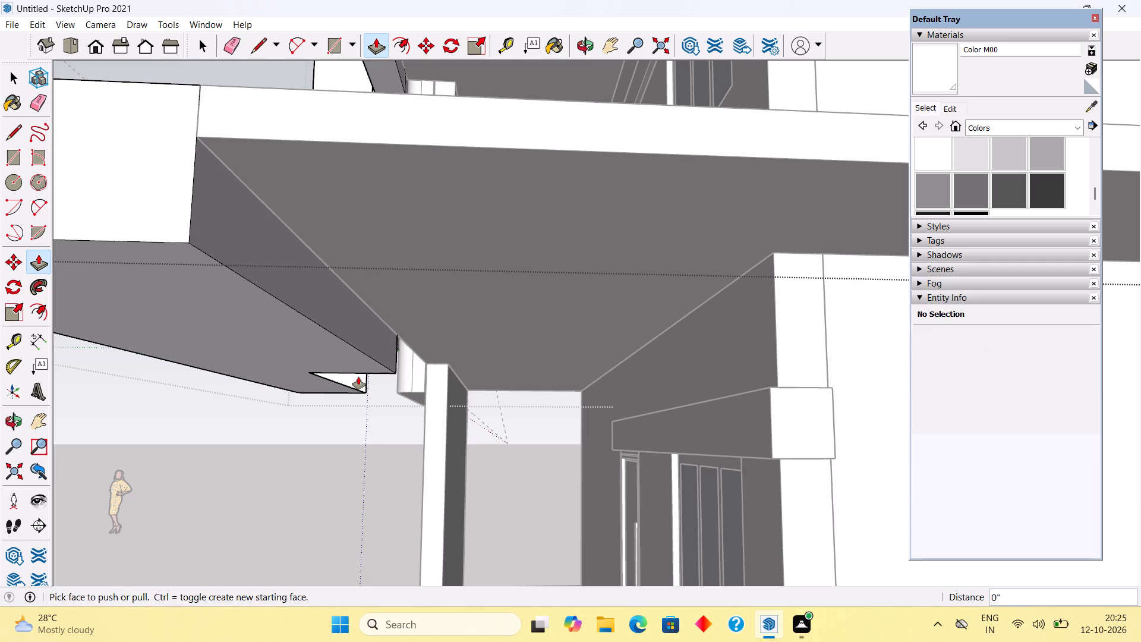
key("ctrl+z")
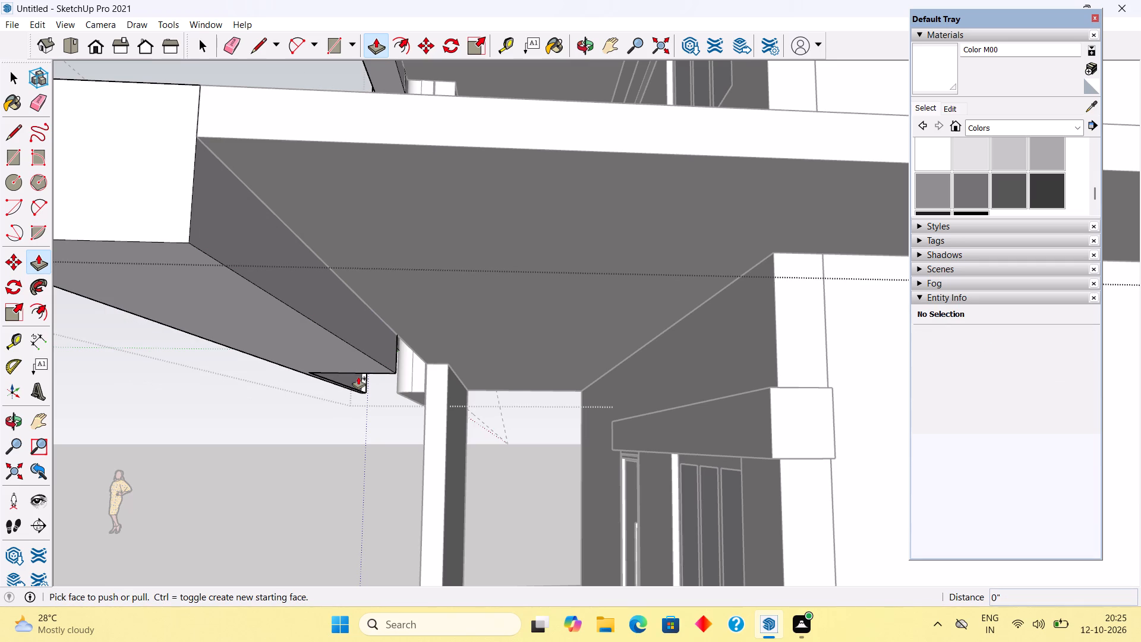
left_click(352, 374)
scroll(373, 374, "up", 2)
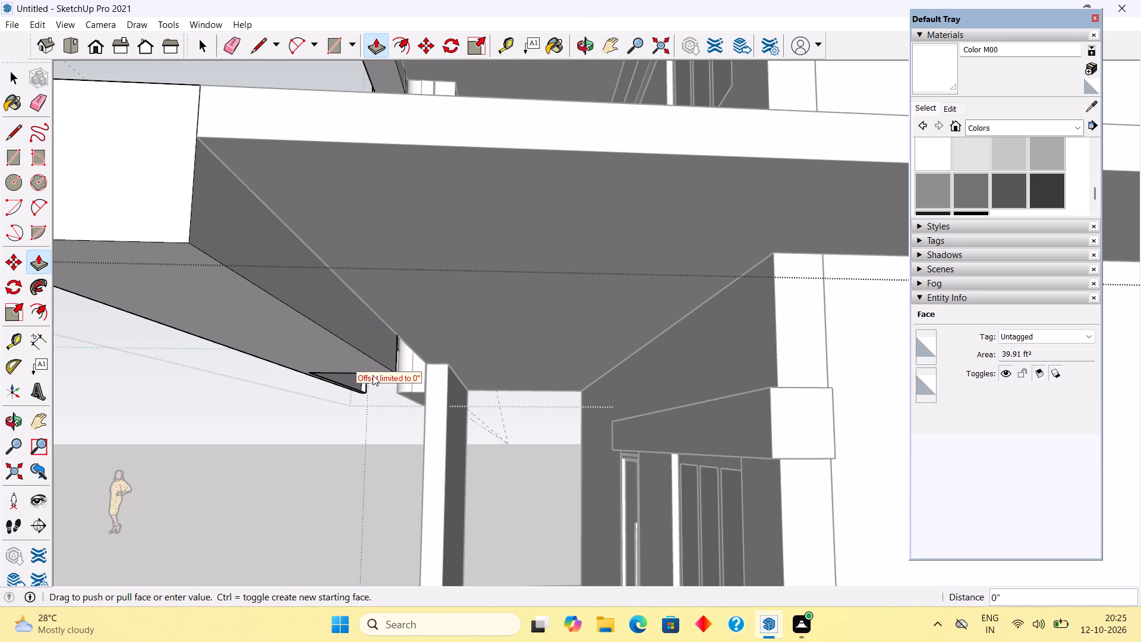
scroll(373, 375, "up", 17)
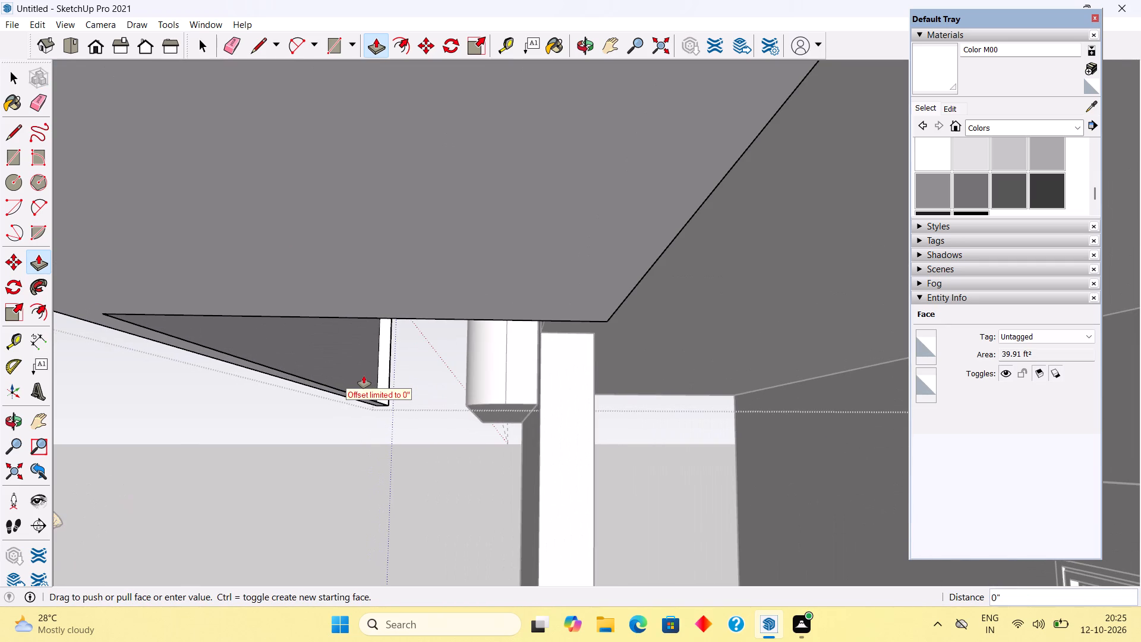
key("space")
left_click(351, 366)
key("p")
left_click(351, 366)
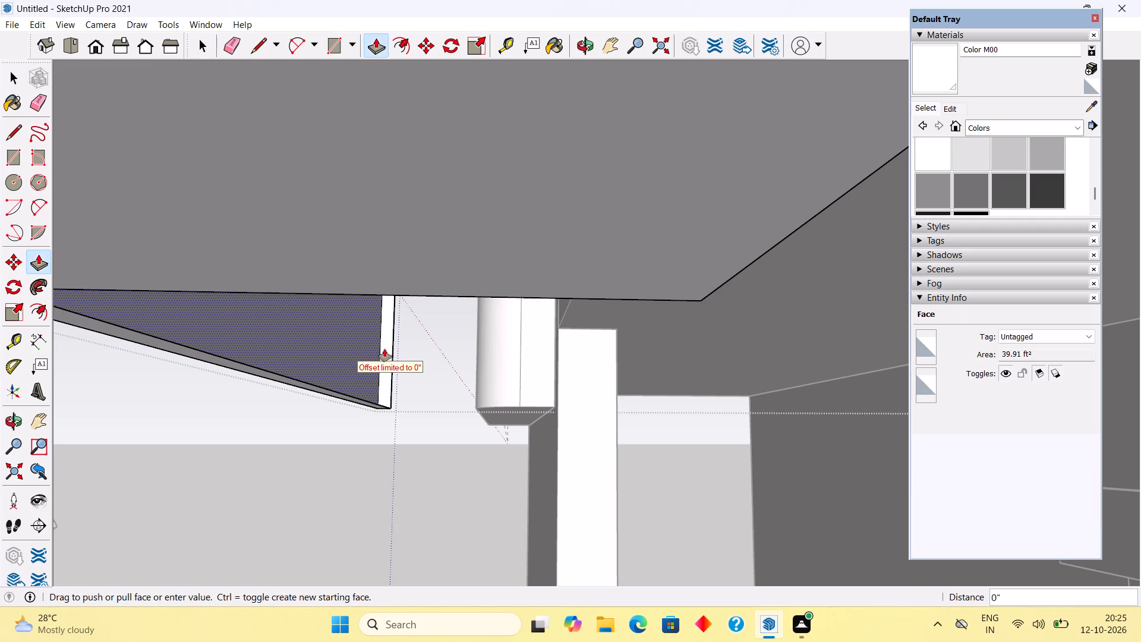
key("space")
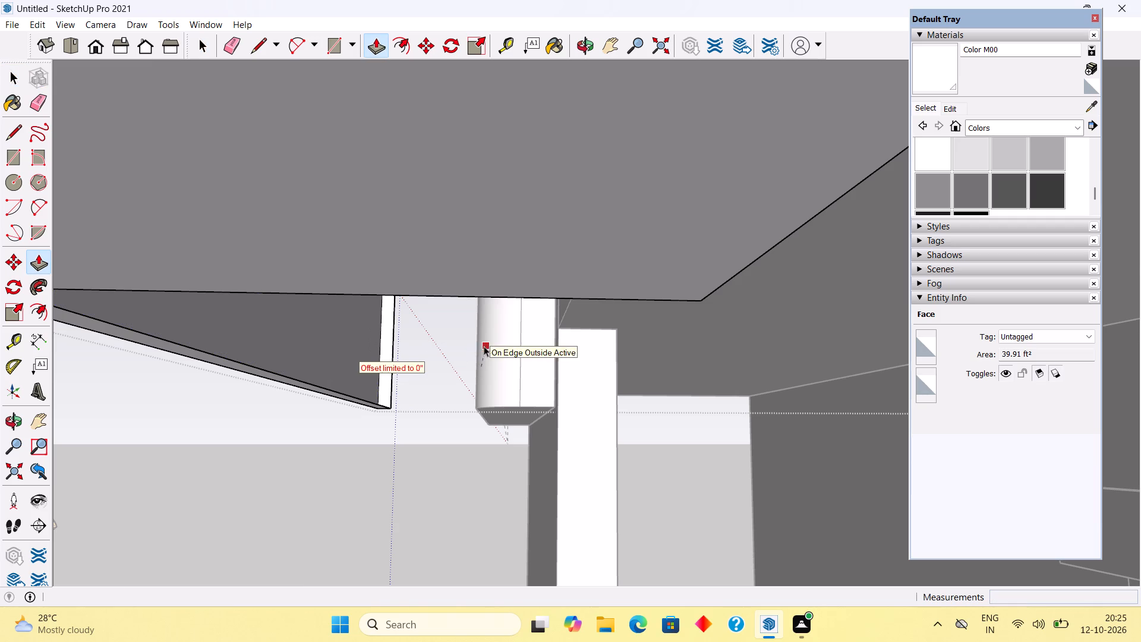
Draw a 2" line across the front rim face from the recess's lower inner corner to the frame's outer edge.
scroll(484, 346, "down", 17)
middle_click_drag(371, 339, 829, 418)
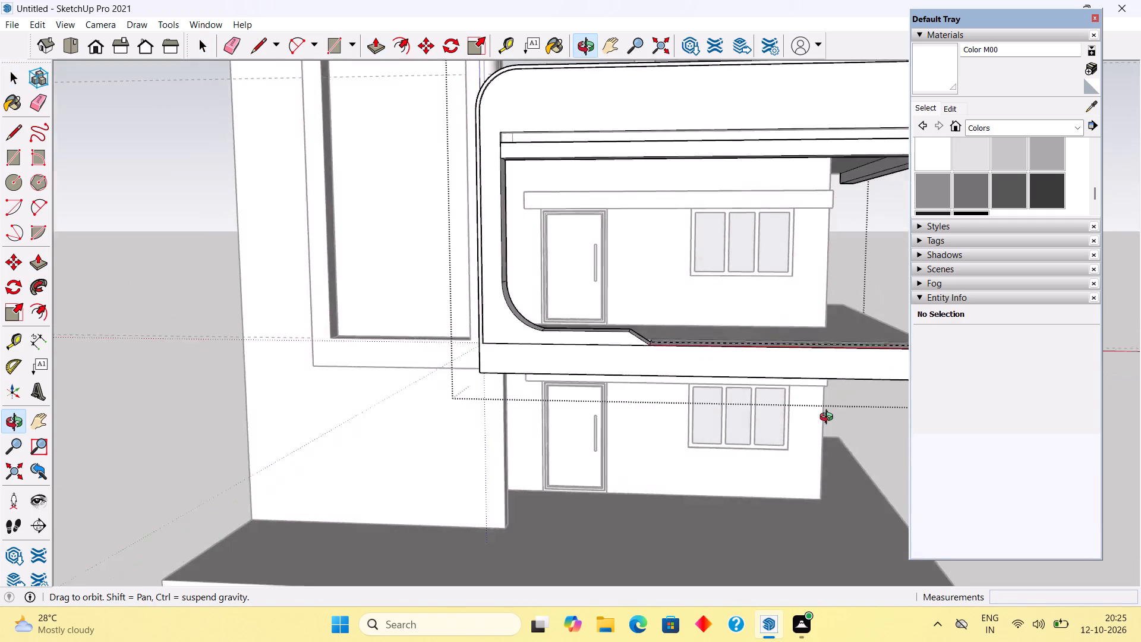
middle_click_drag(829, 418, 829, 414)
scroll(829, 414, "down", 3)
middle_click_drag(572, 311, 512, 460)
scroll(553, 417, "up", 2)
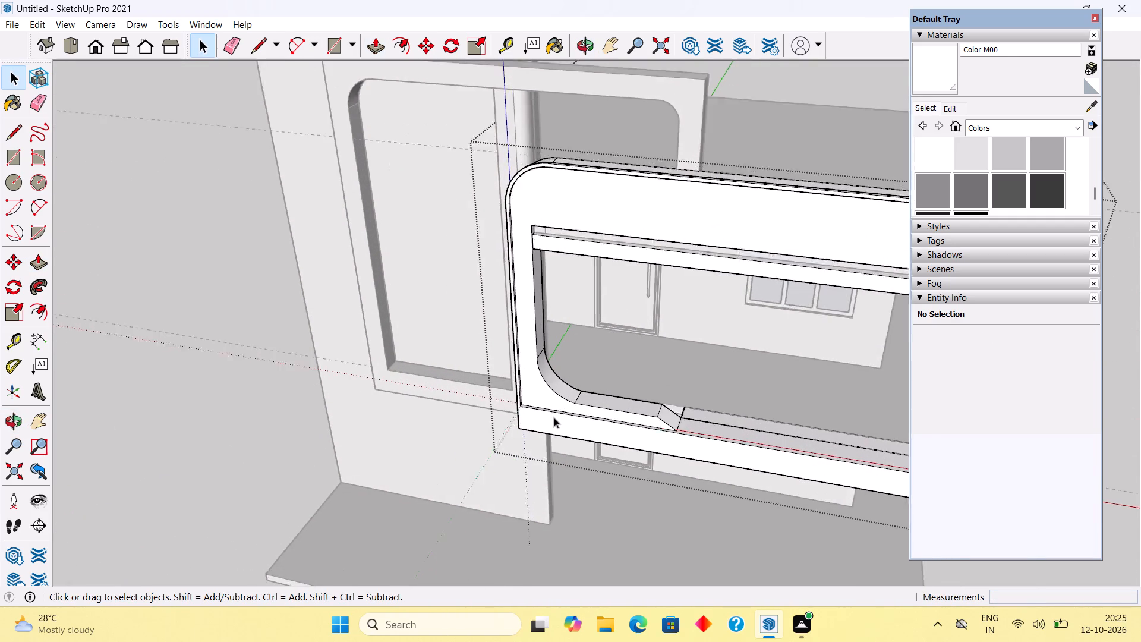
scroll(554, 417, "up", 3)
left_click(557, 420)
scroll(555, 430, "up", 16)
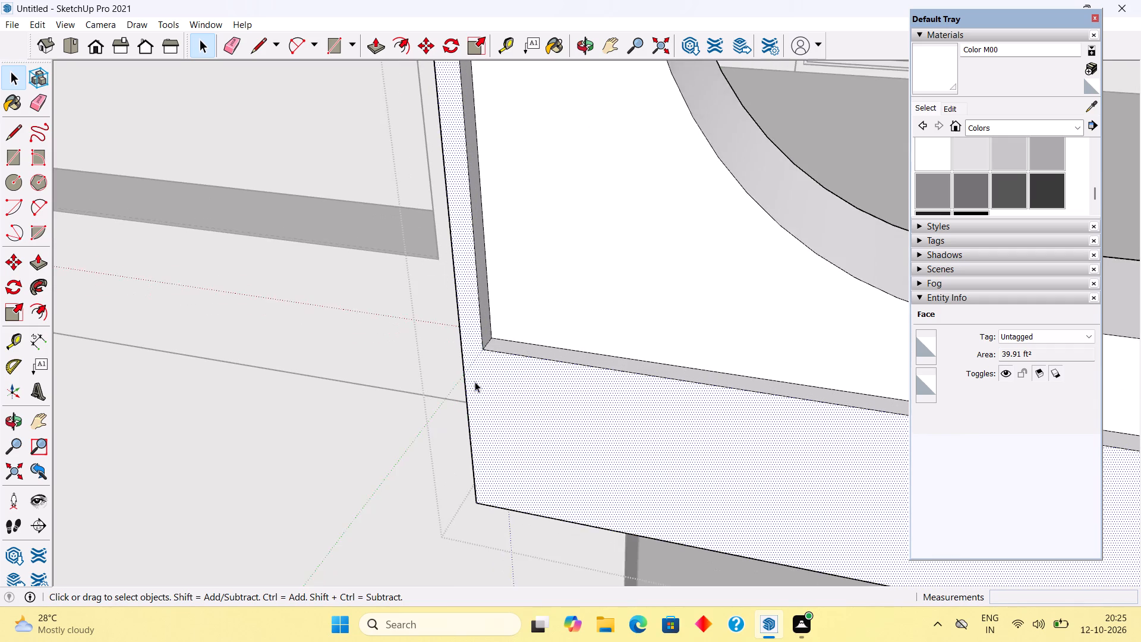
scroll(475, 382, "up", 3)
key("l")
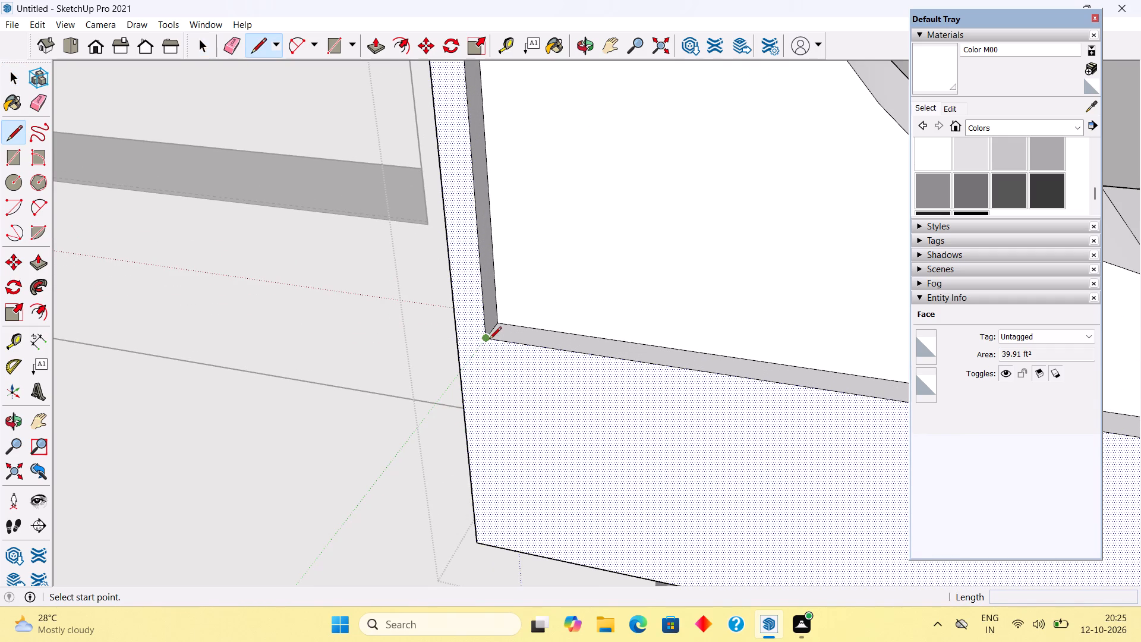
left_click(489, 340)
left_click(462, 334)
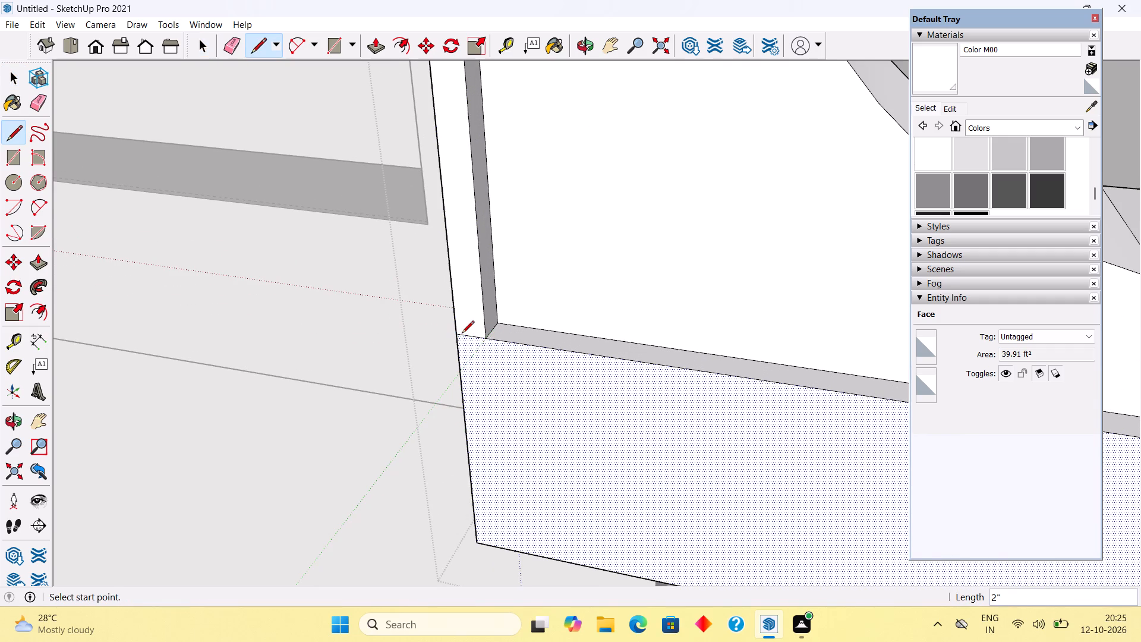
key("space")
Delete the lengthwise seam edge dividing the top face of the lower band.
scroll(462, 334, "down", 20)
scroll(462, 334, "down", 13)
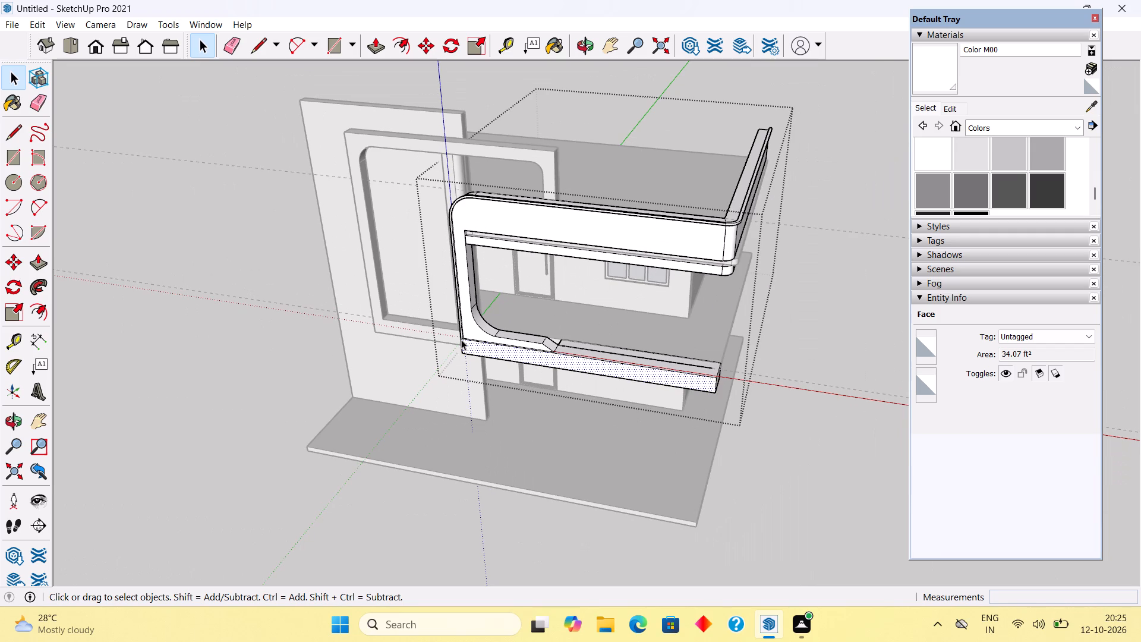
scroll(530, 430, "up", 7)
scroll(556, 304, "up", 4)
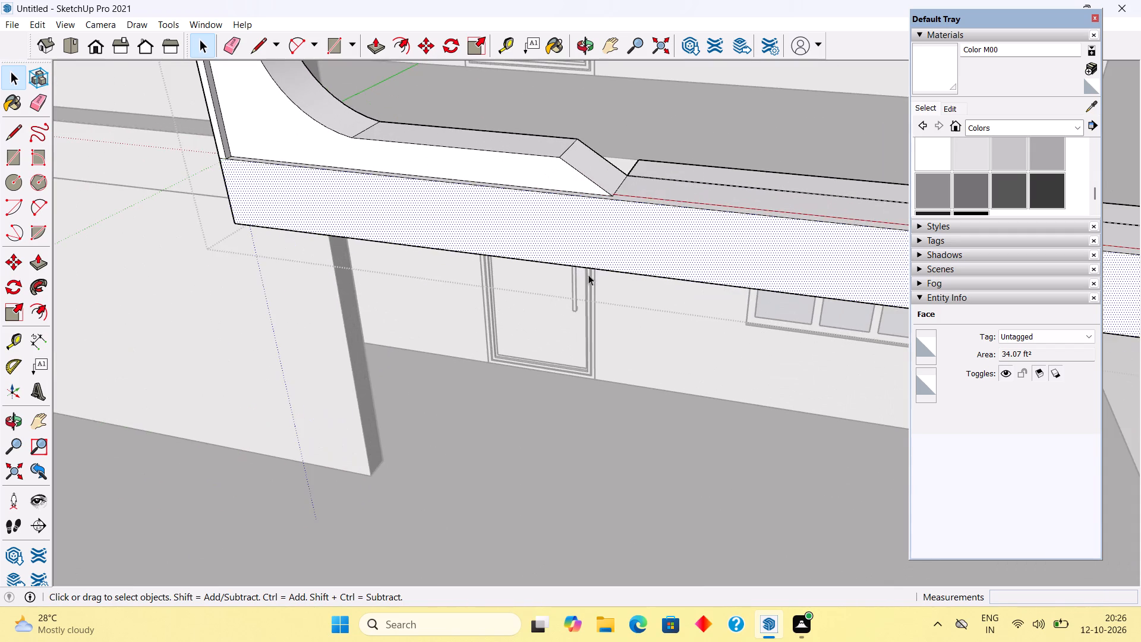
middle_click_drag(529, 267, 336, 336)
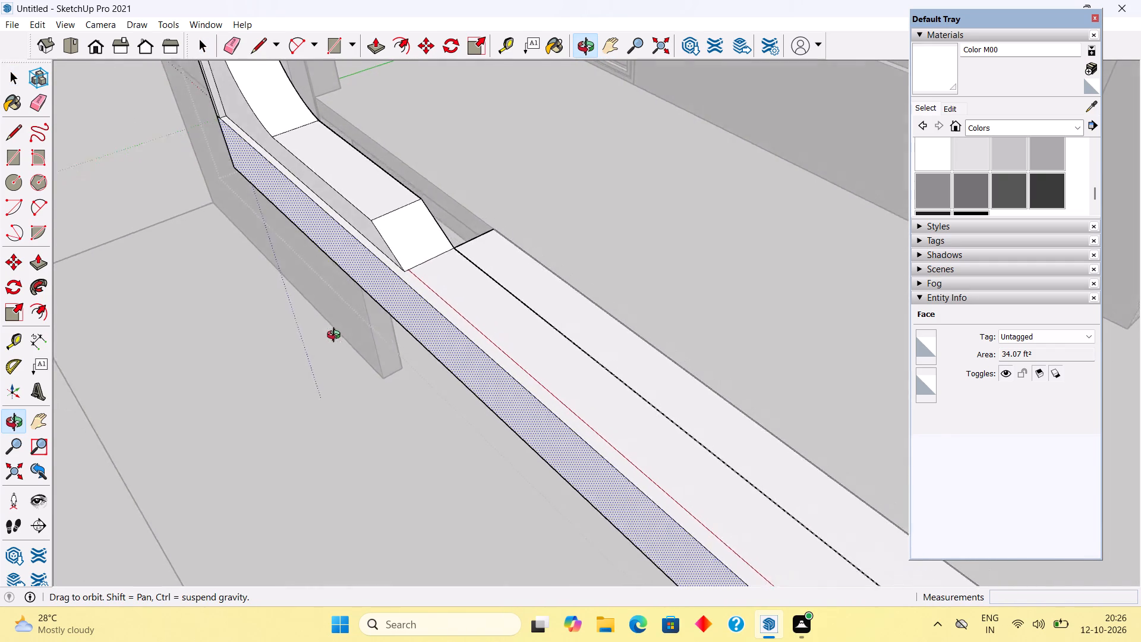
middle_click_drag(336, 336, 316, 346)
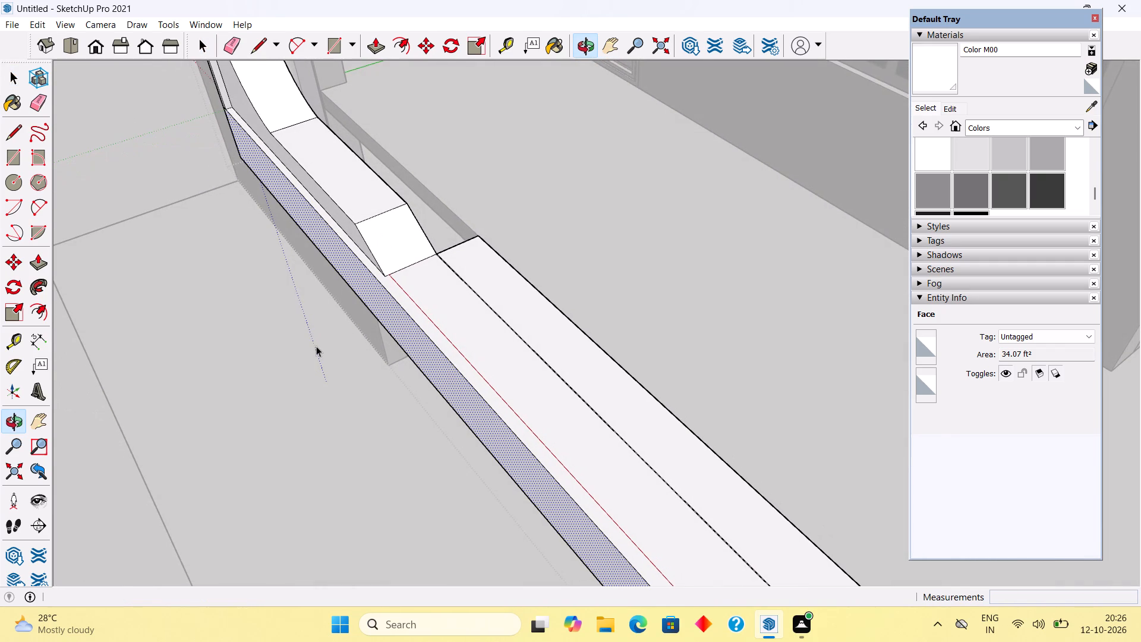
scroll(316, 346, "up", 2)
left_click(568, 280)
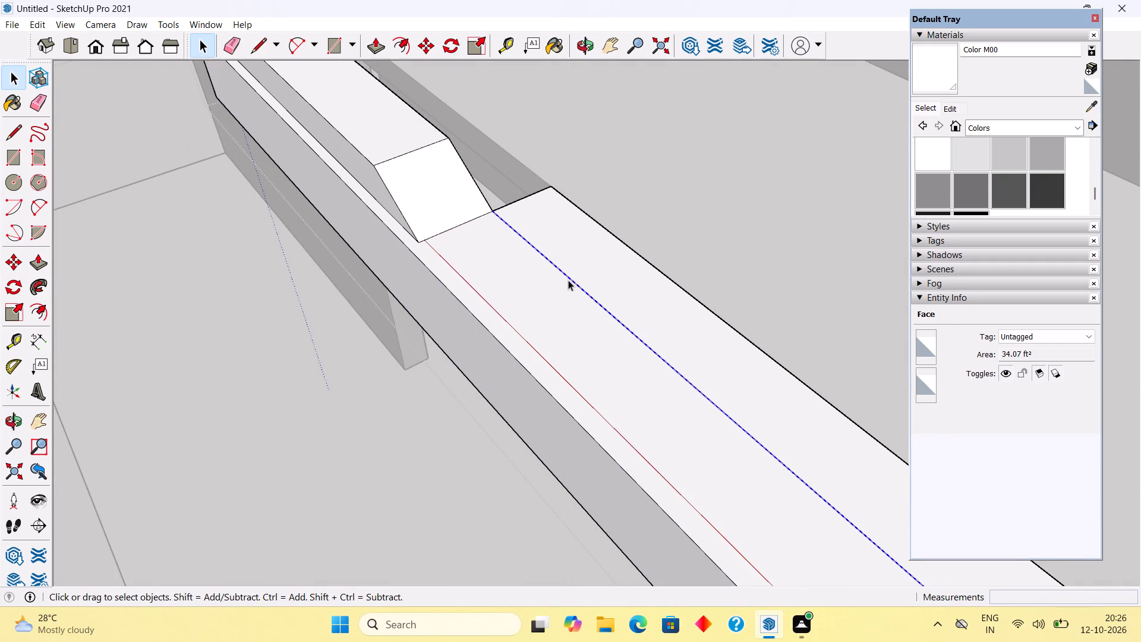
key("Delete")
Extrude the band's exposed rear end face about 8' 7 3/8" behind the curved frame to its outer side, filling the notch.
scroll(569, 281, "down", 12)
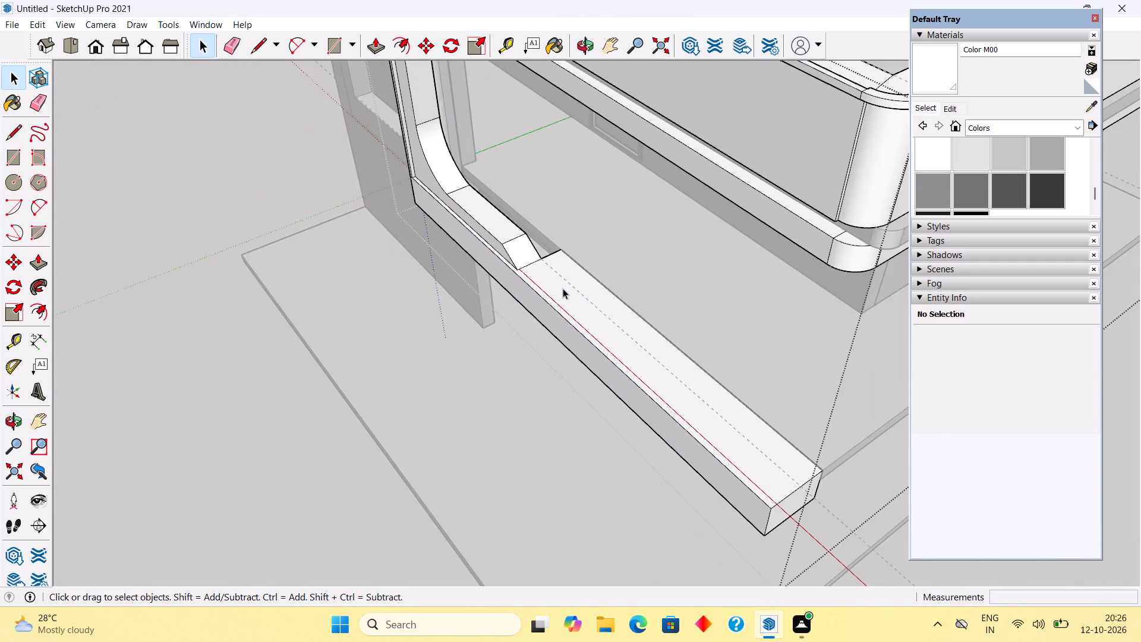
middle_click_drag(721, 451, 932, 433)
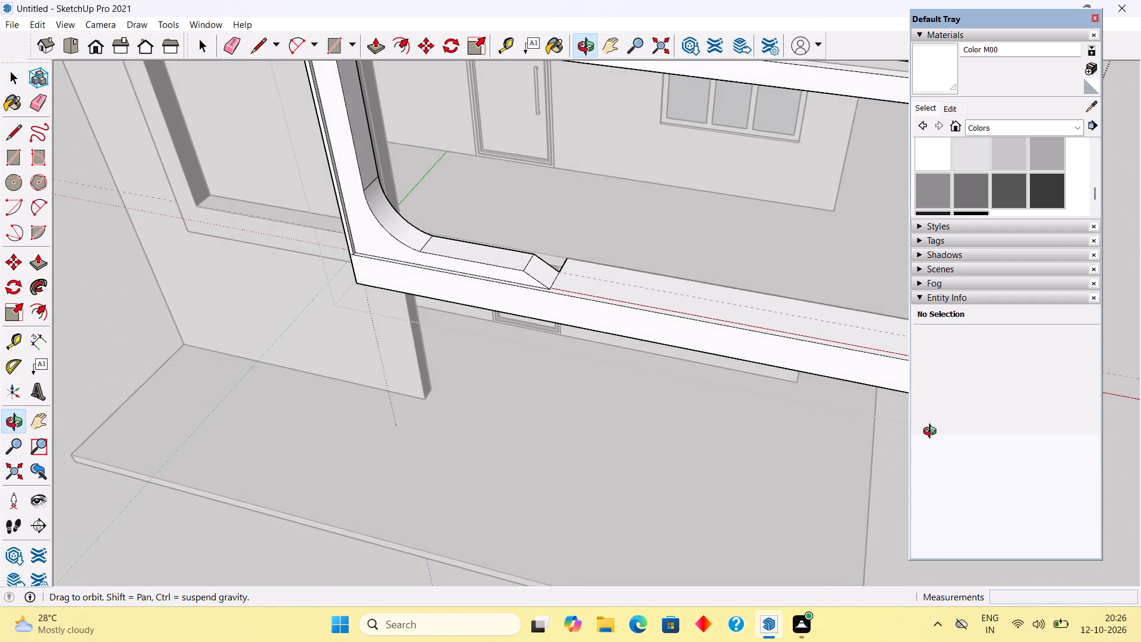
middle_click_drag(932, 433, 240, 108)
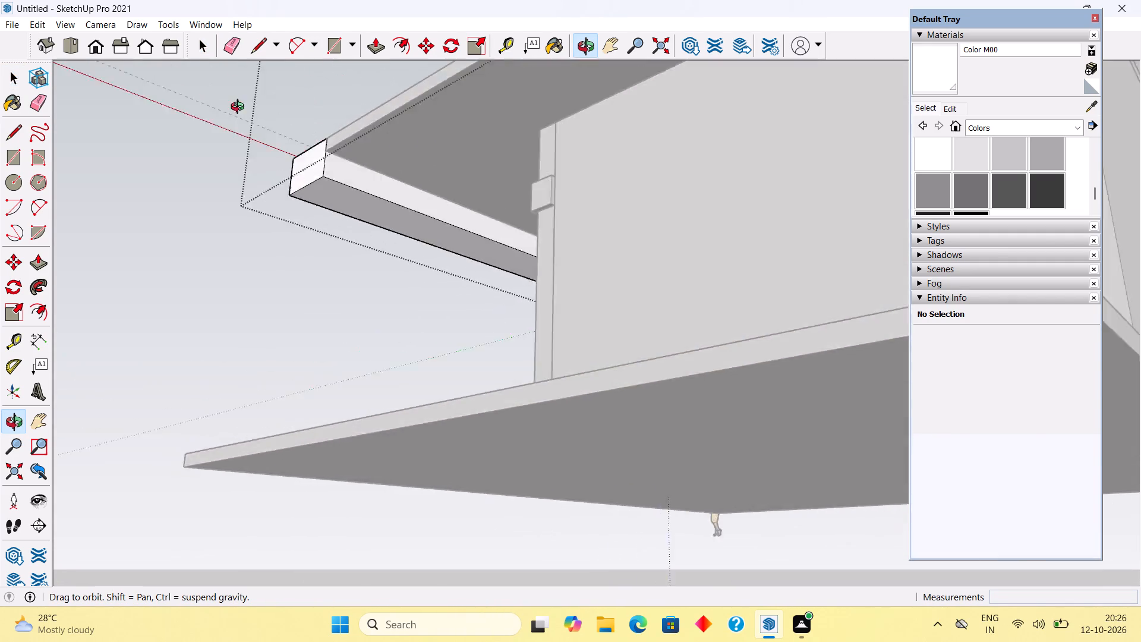
middle_click_drag(240, 108, 1140, 437)
middle_click_drag(27, 270, 206, 351)
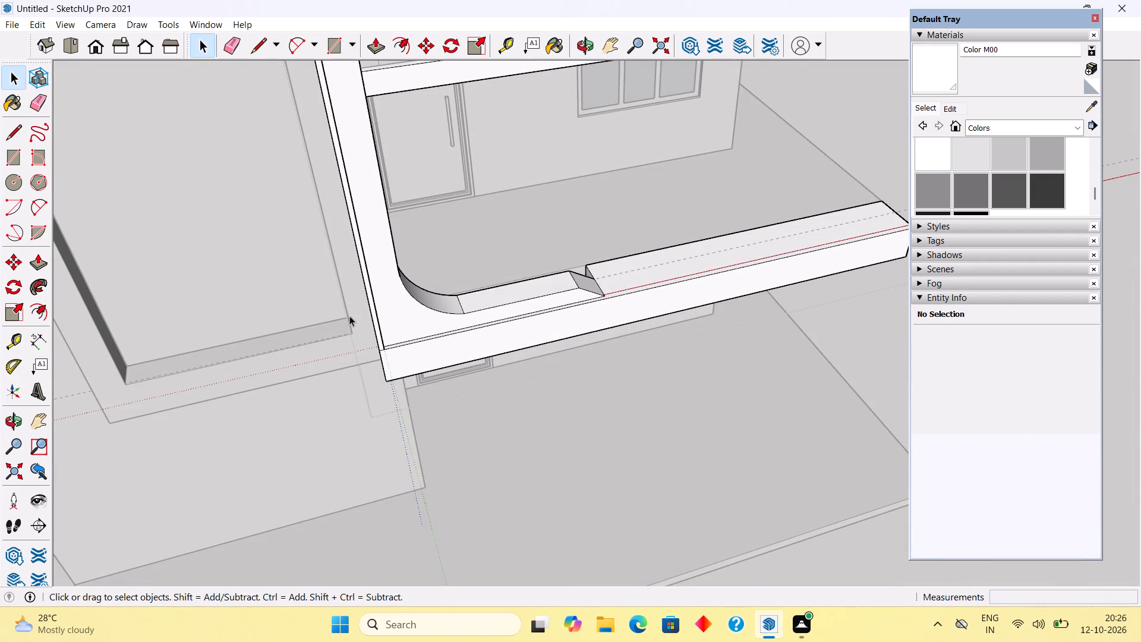
middle_click_drag(357, 327, 450, 462)
scroll(608, 357, "up", 10)
left_click(616, 338)
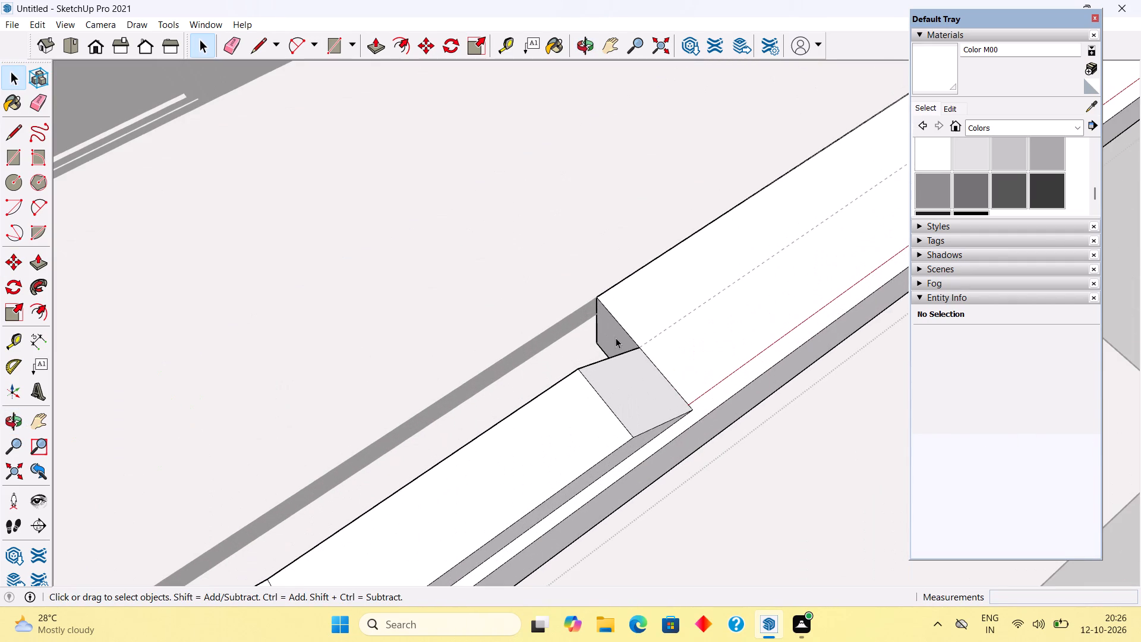
key("p")
left_click(616, 338)
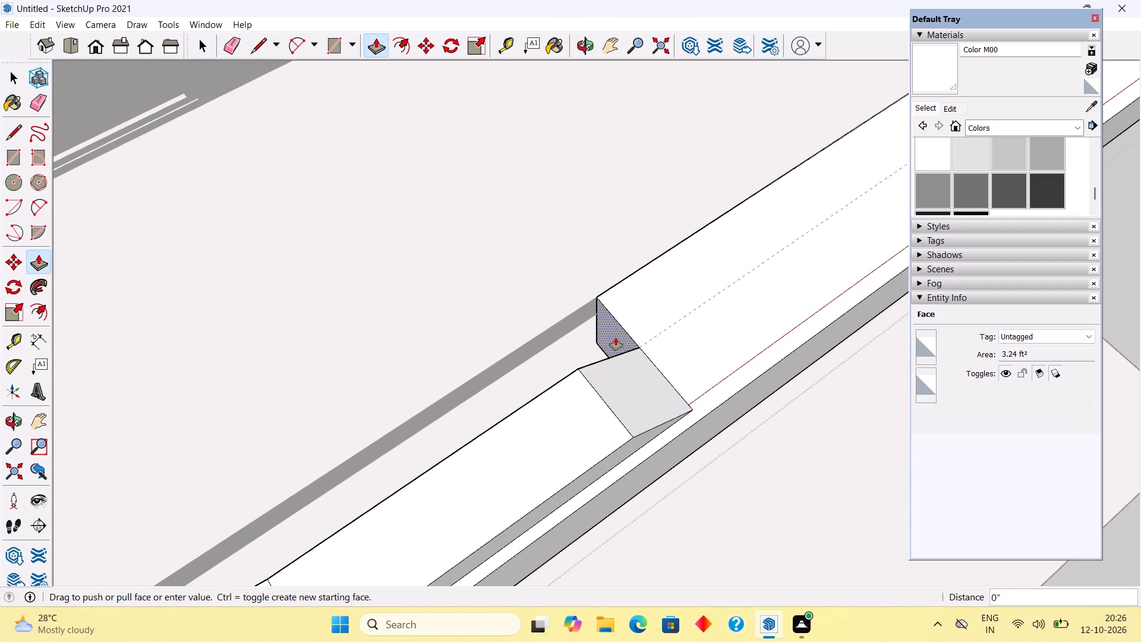
scroll(499, 420, "down", 10)
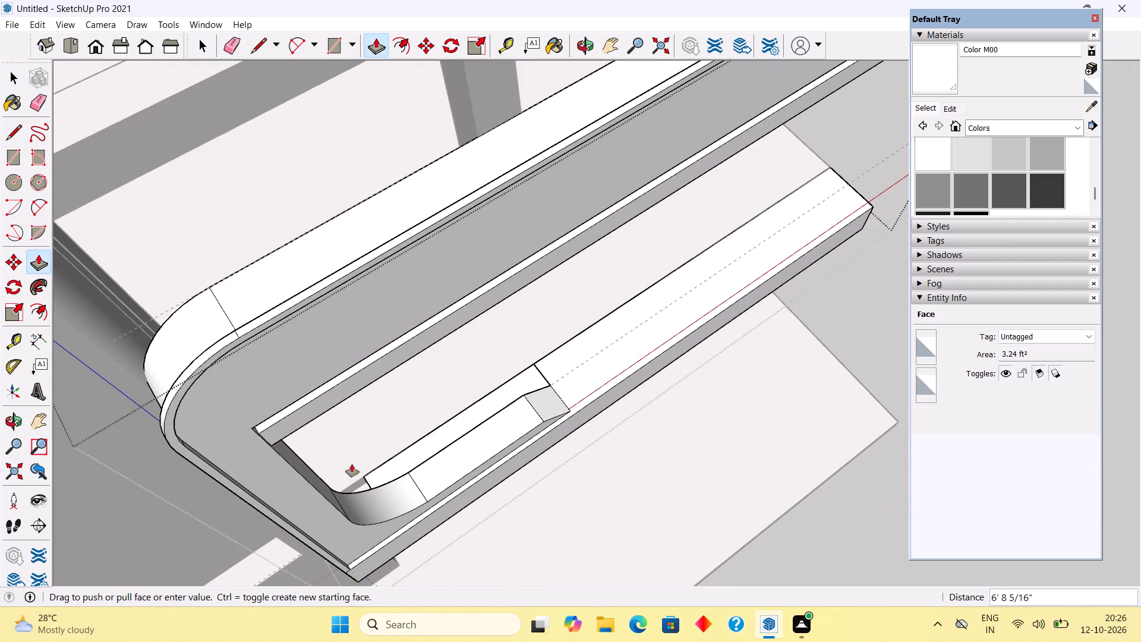
middle_click_drag(352, 464, 296, 307)
left_click(284, 437)
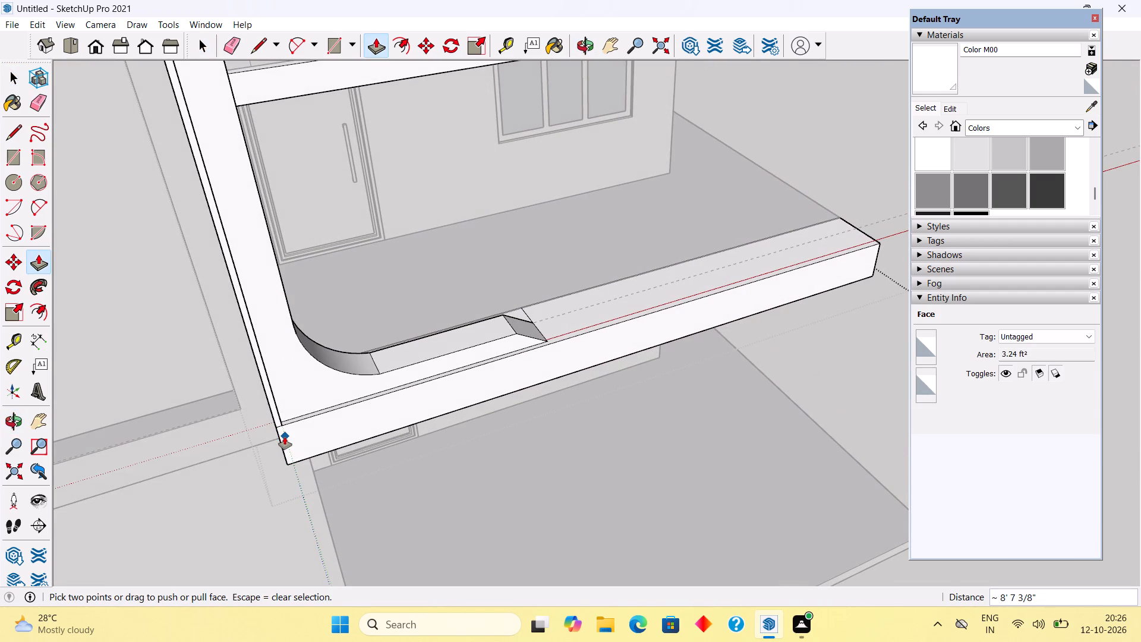
key("space")
Delete the short crosswise seam edge on the lower band's underside.
middle_click_drag(544, 389, 297, 81)
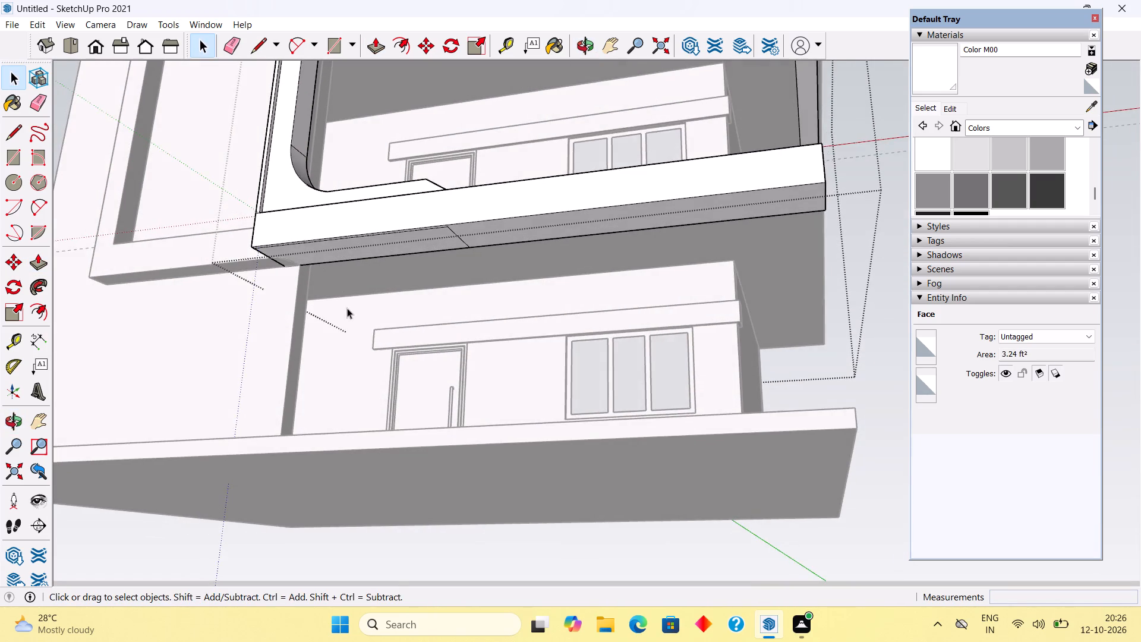
scroll(350, 313, "up", 6)
middle_click_drag(287, 150, 280, 80)
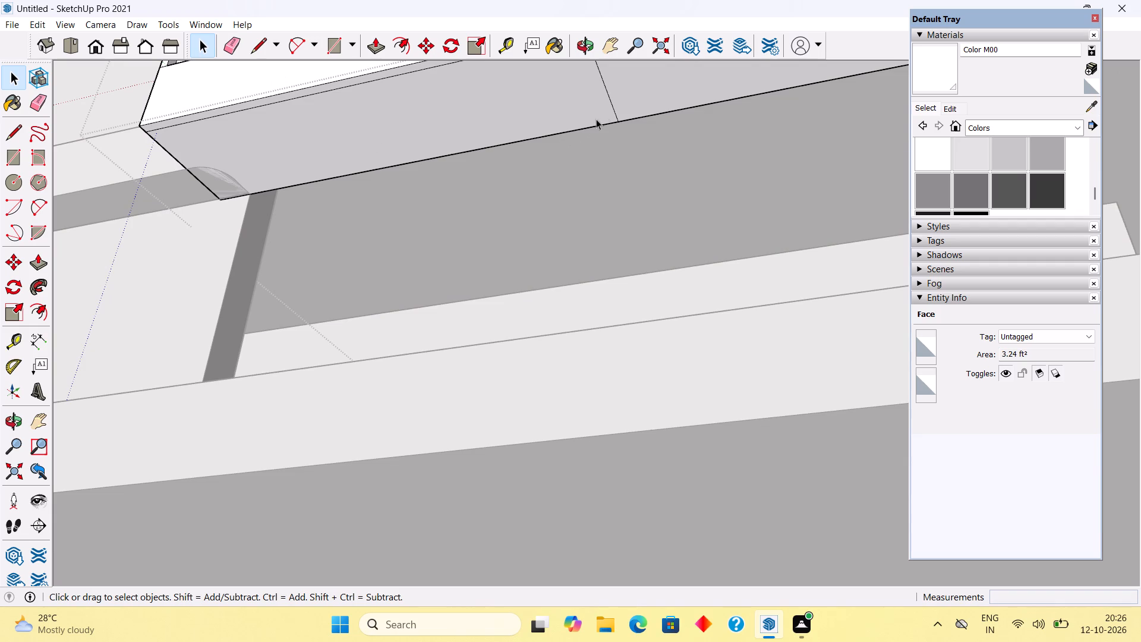
left_click(609, 101)
key("Delete")
Delete the long leftover edge running along the front of the lower band's underside.
scroll(606, 99, "down", 3)
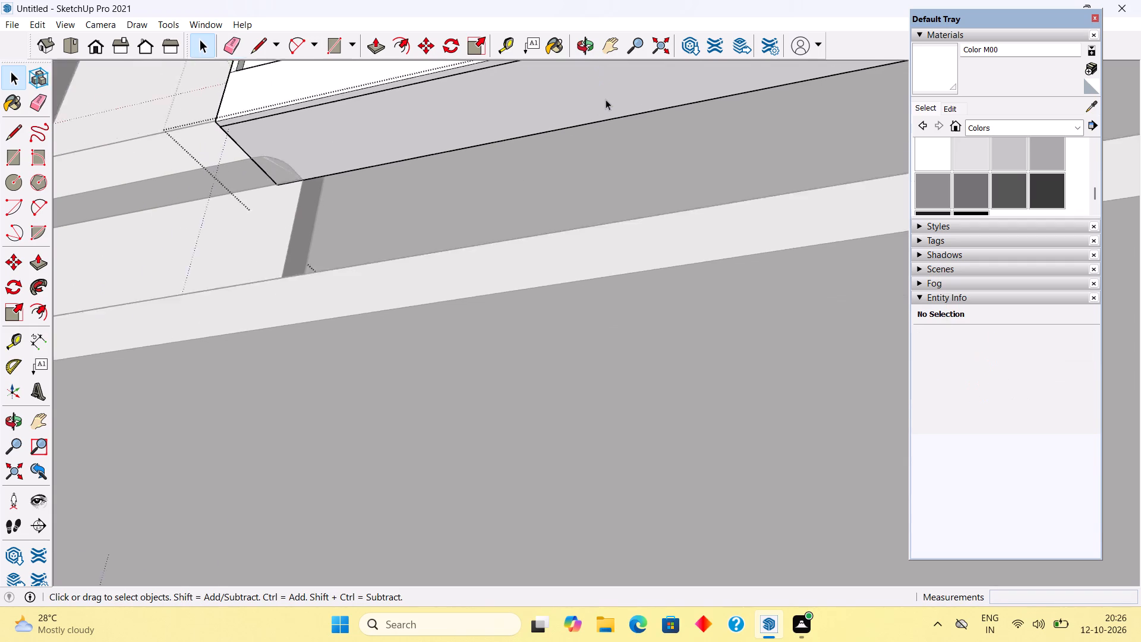
scroll(606, 99, "down", 7)
middle_click_drag(585, 170, 190, 410)
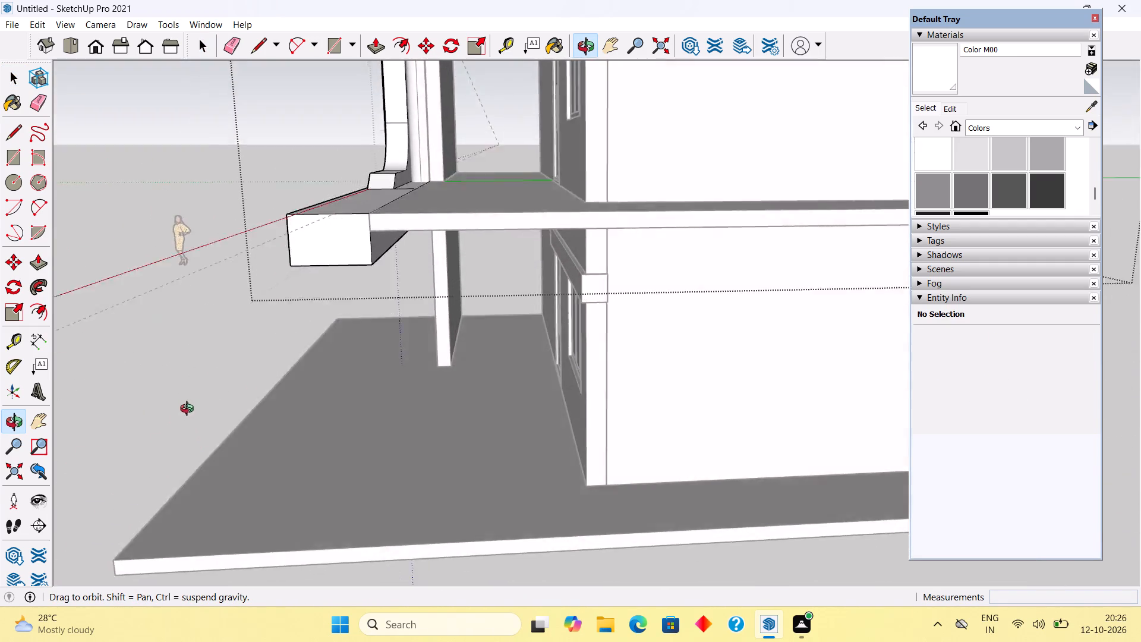
middle_click_drag(190, 410, 729, 411)
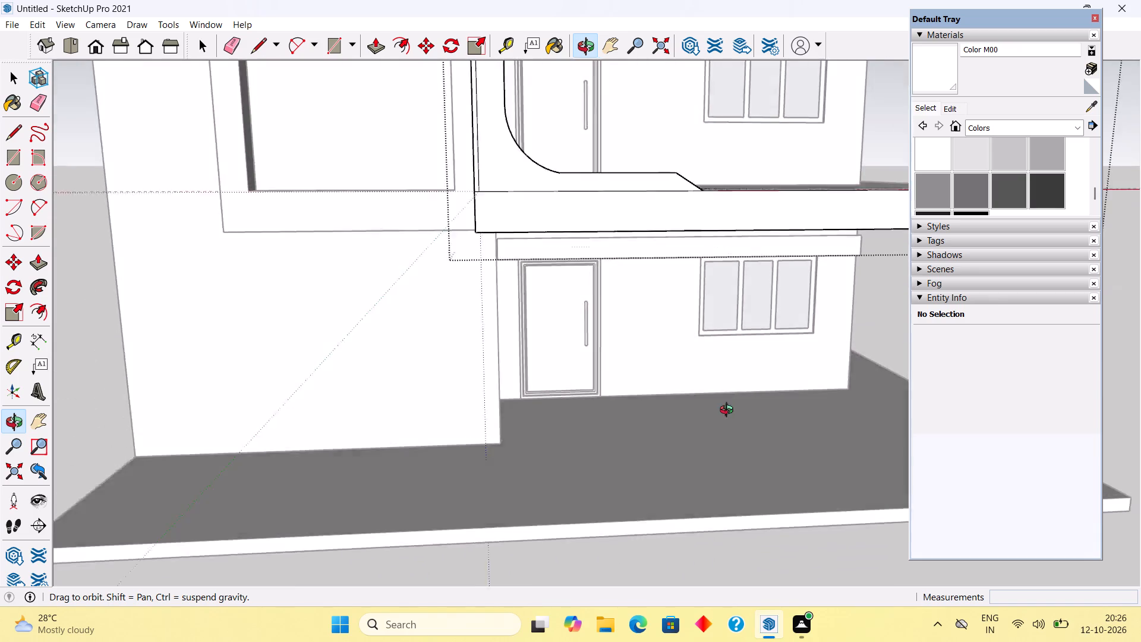
middle_click_drag(729, 411, 681, 490)
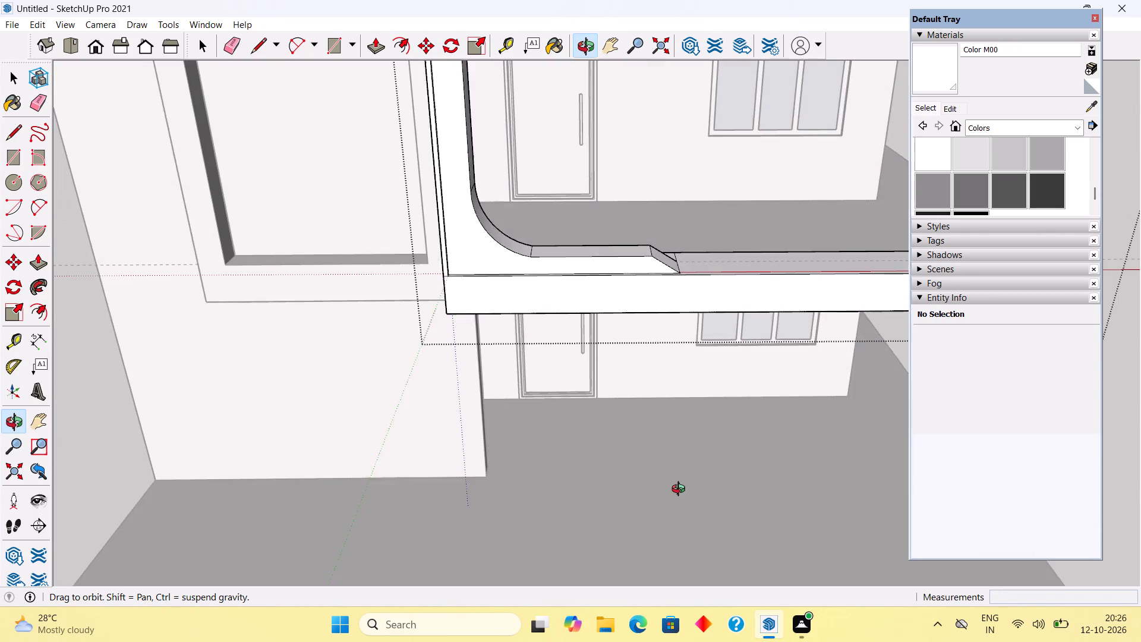
middle_click_drag(681, 490, 710, 479)
middle_click_drag(443, 289, 456, 155)
scroll(455, 198, "up", 1)
scroll(542, 196, "up", 6)
middle_click_drag(560, 232, 557, 219)
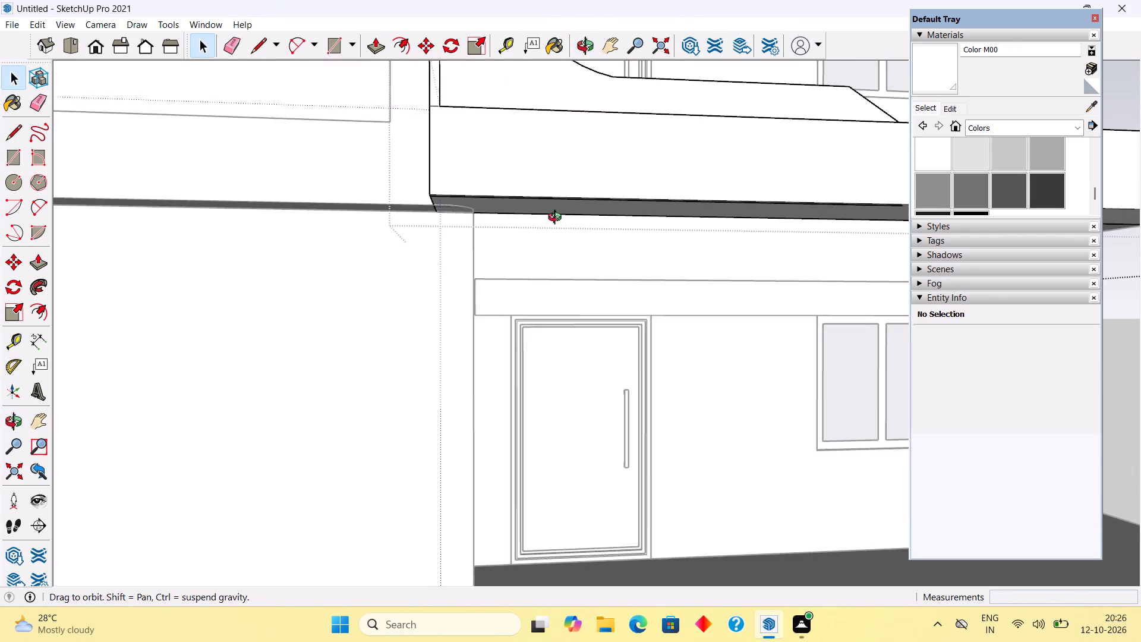
middle_click_drag(557, 219, 540, 134)
scroll(540, 134, "down", 16)
scroll(573, 94, "up", 14)
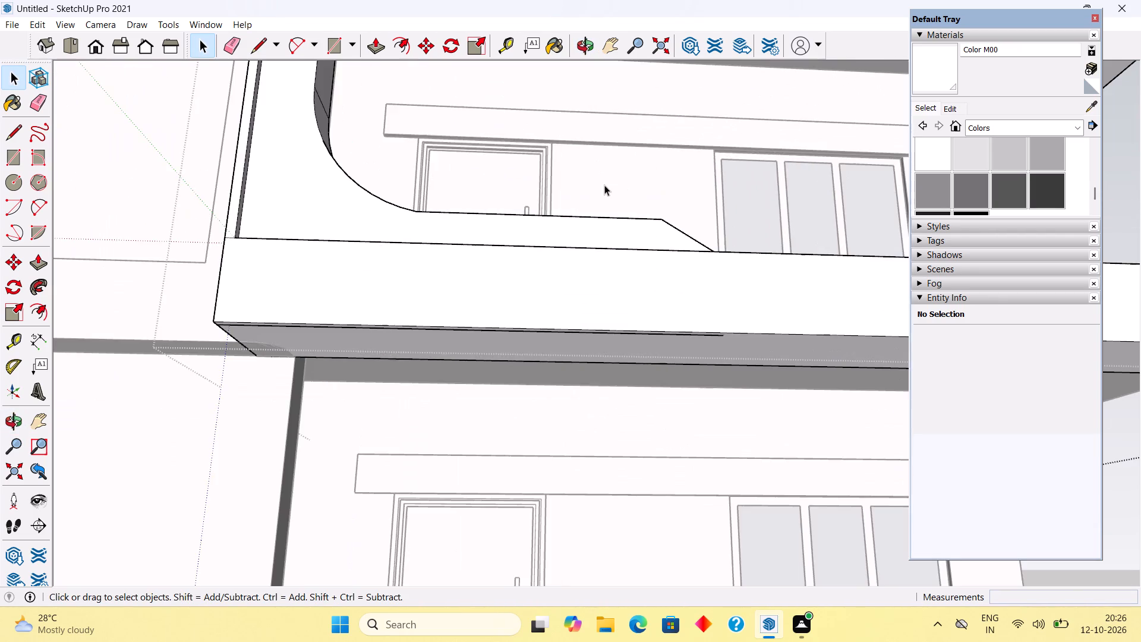
middle_click_drag(600, 292, 628, 218)
scroll(645, 235, "up", 5)
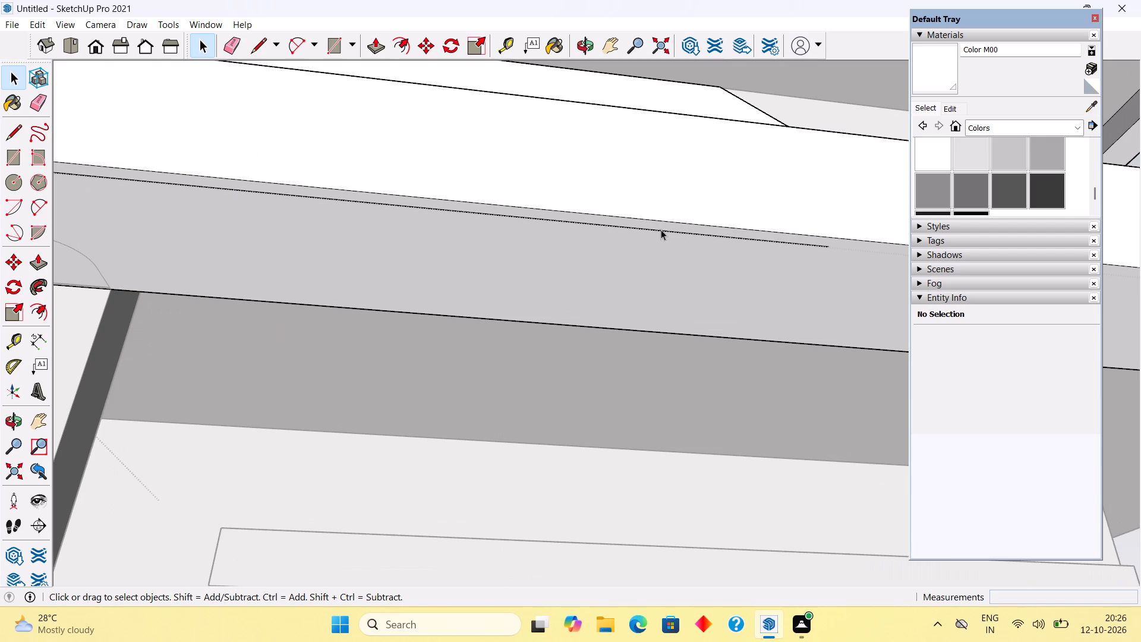
left_click(663, 229)
key("Delete")
Examine the extended lower band and the facade frames from the front and side for remaining stray edges.
scroll(663, 229, "down", 3)
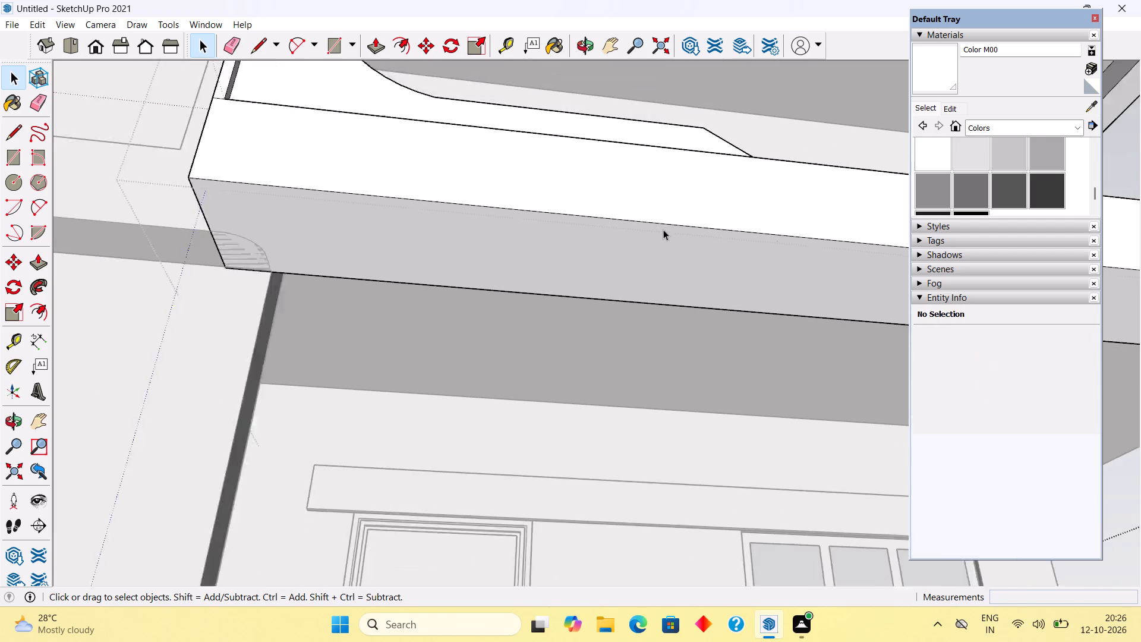
scroll(663, 229, "down", 8)
middle_click_drag(635, 190, 157, 448)
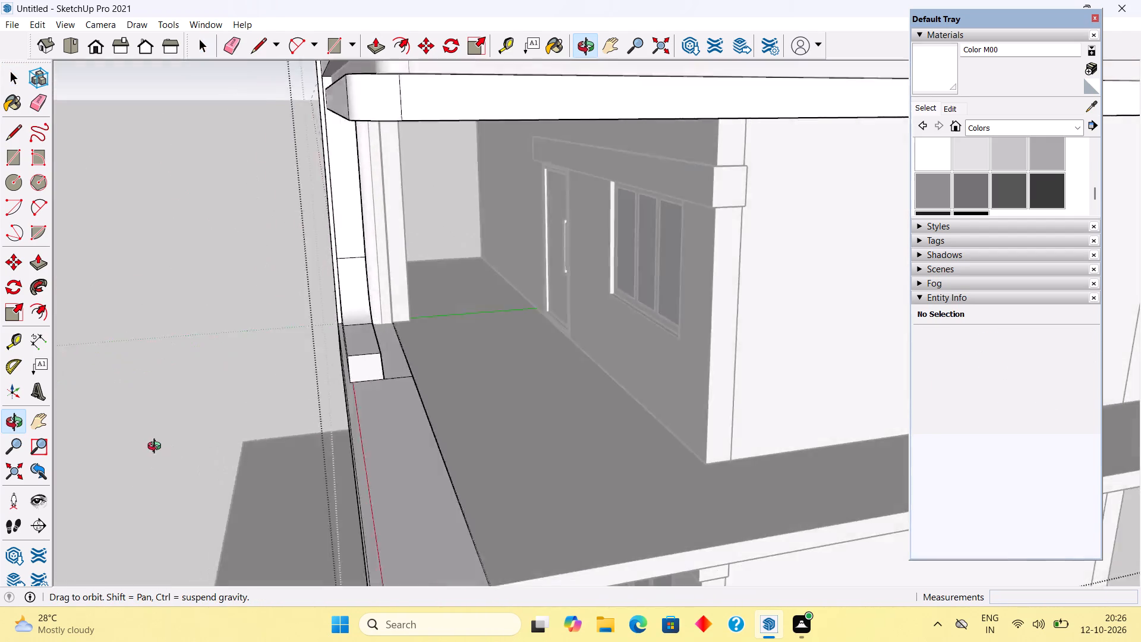
middle_click_drag(157, 448, 488, 395)
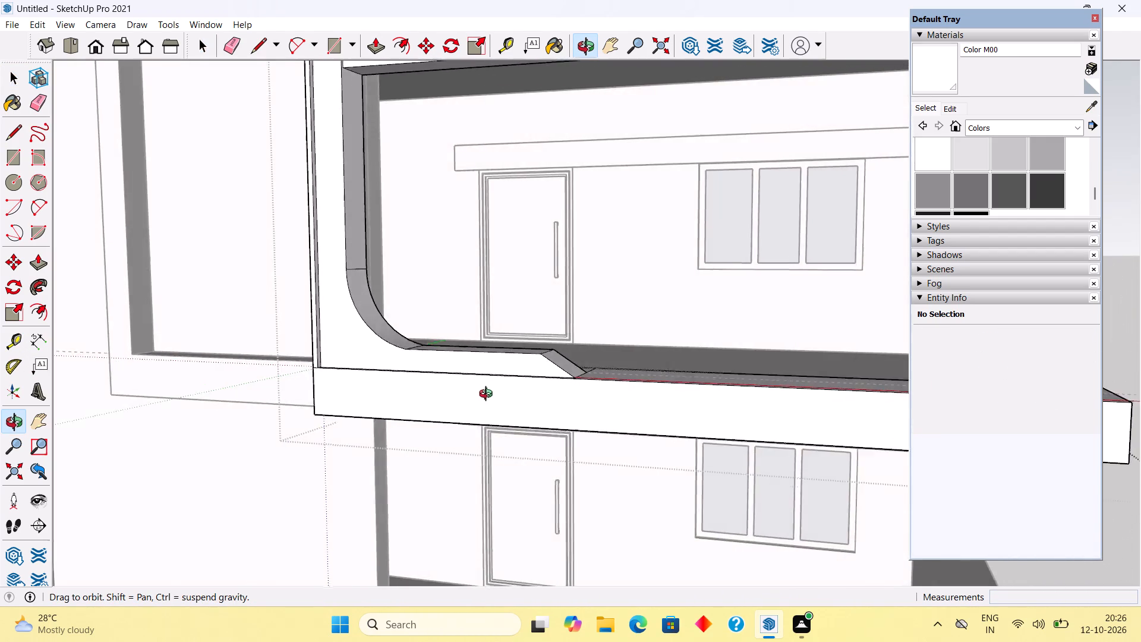
middle_click_drag(488, 395, 489, 402)
scroll(489, 398, "down", 10)
middle_click_drag(425, 417, 556, 373)
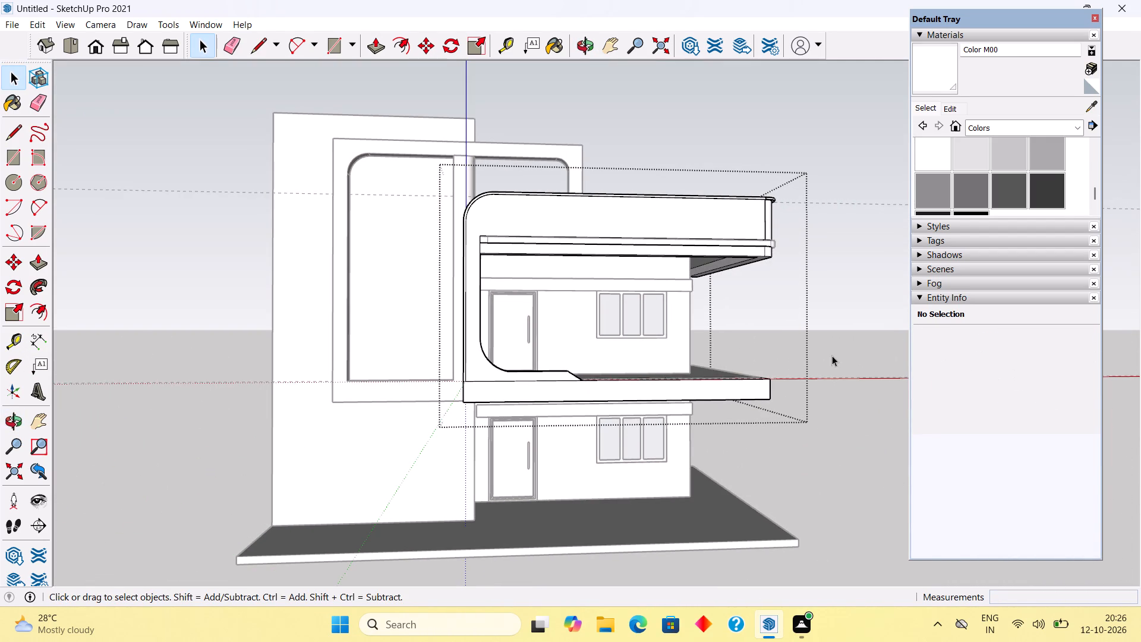
left_click(832, 355)
middle_click_drag(553, 451, 541, 501)
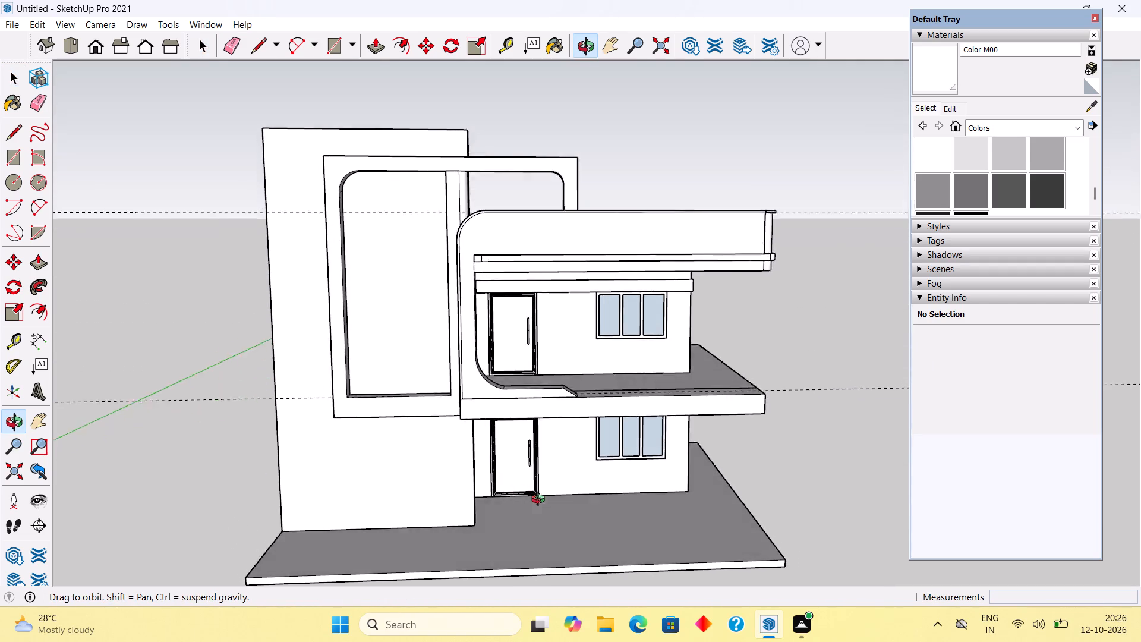
middle_click_drag(541, 501, 786, 555)
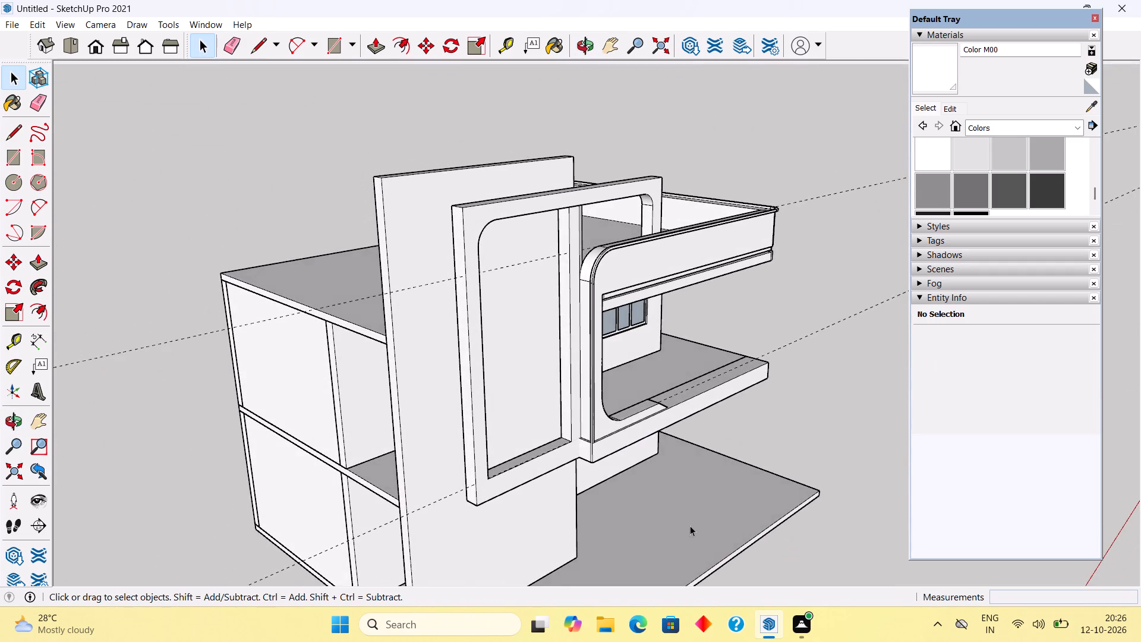
Delete the short seam edge where the C-shaped frame's narrow outer front strip meets the lower band.
scroll(586, 399, "up", 12)
middle_click_drag(609, 417, 708, 371)
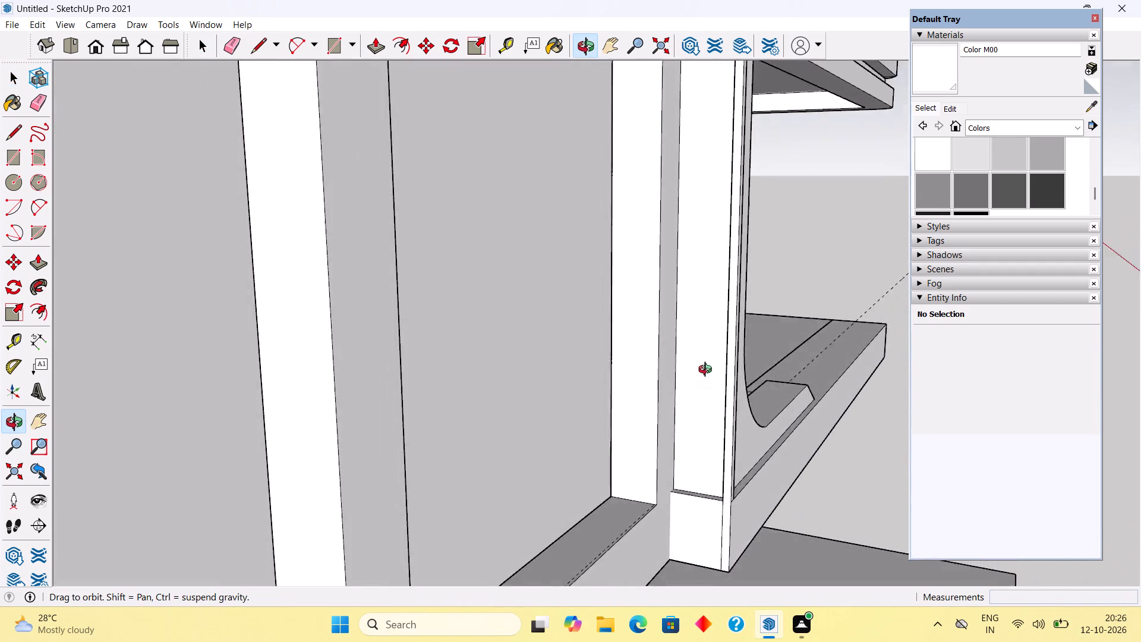
middle_click_drag(708, 371, 495, 339)
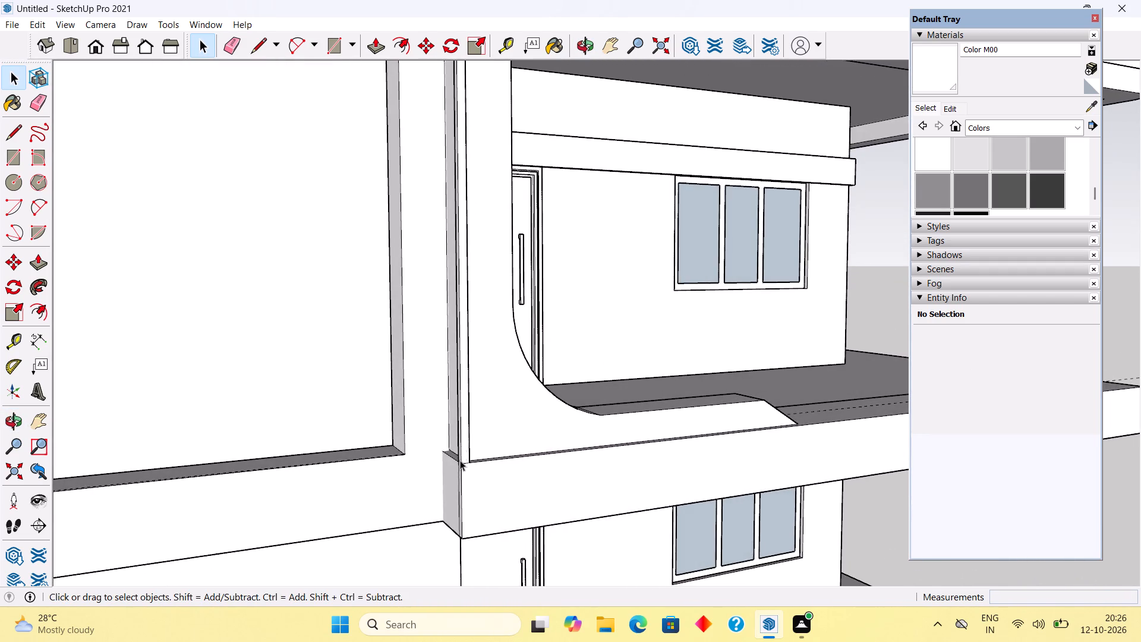
scroll(460, 465, "up", 6)
left_click(472, 459)
triple_click(472, 459)
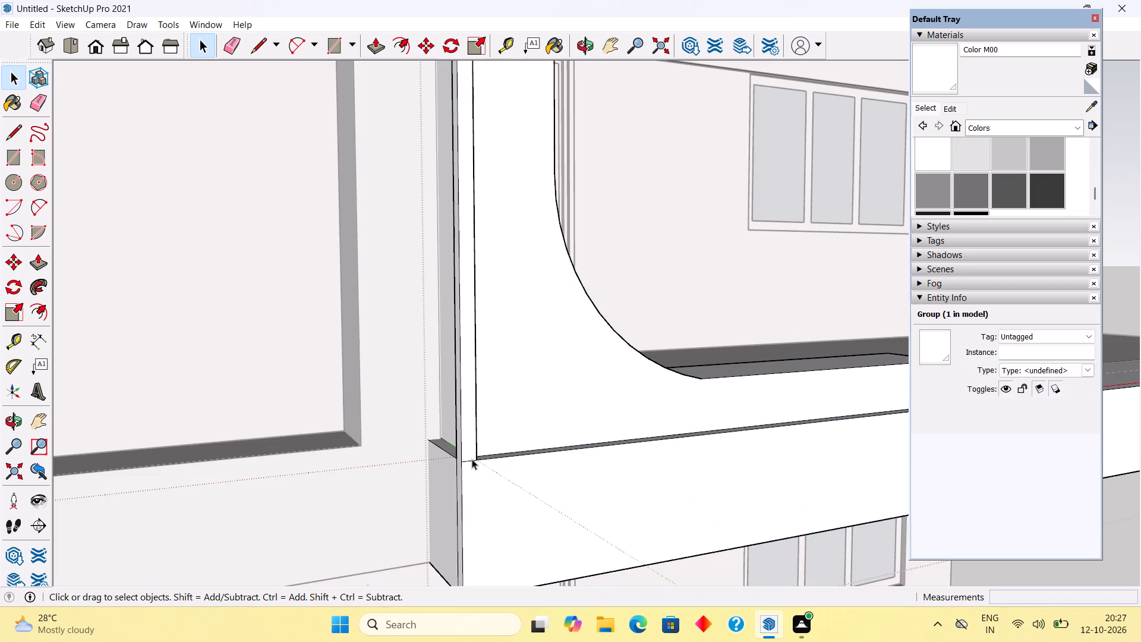
left_click(472, 459)
scroll(472, 459, "up", 6)
left_click(472, 459)
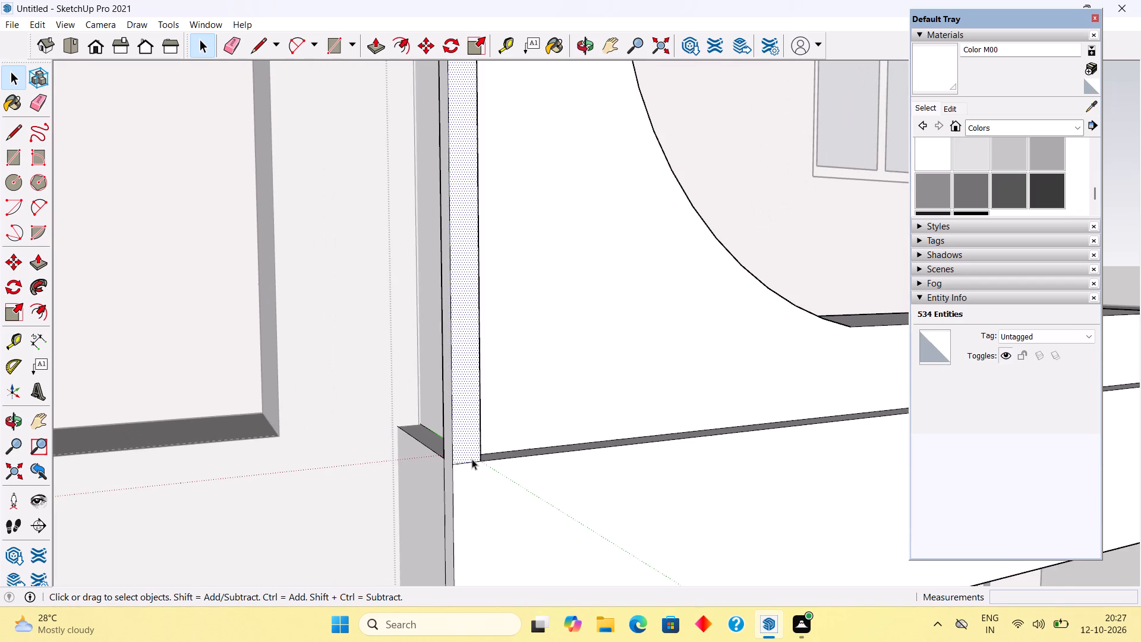
scroll(471, 467, "up", 5)
left_click(472, 460)
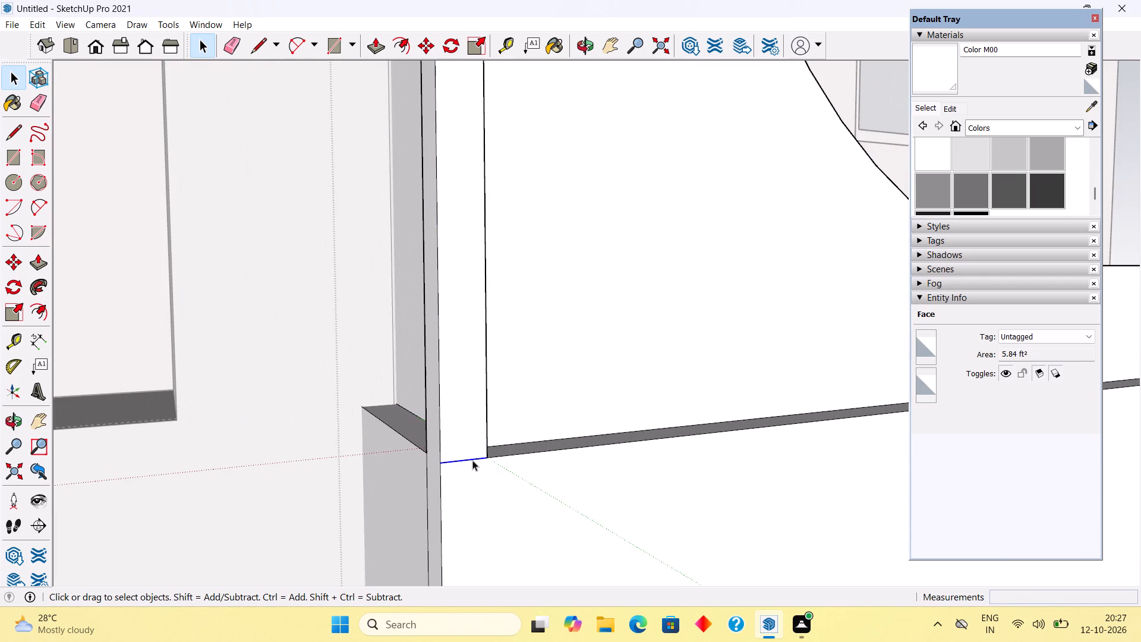
key("Delete")
scroll(472, 460, "down", 13)
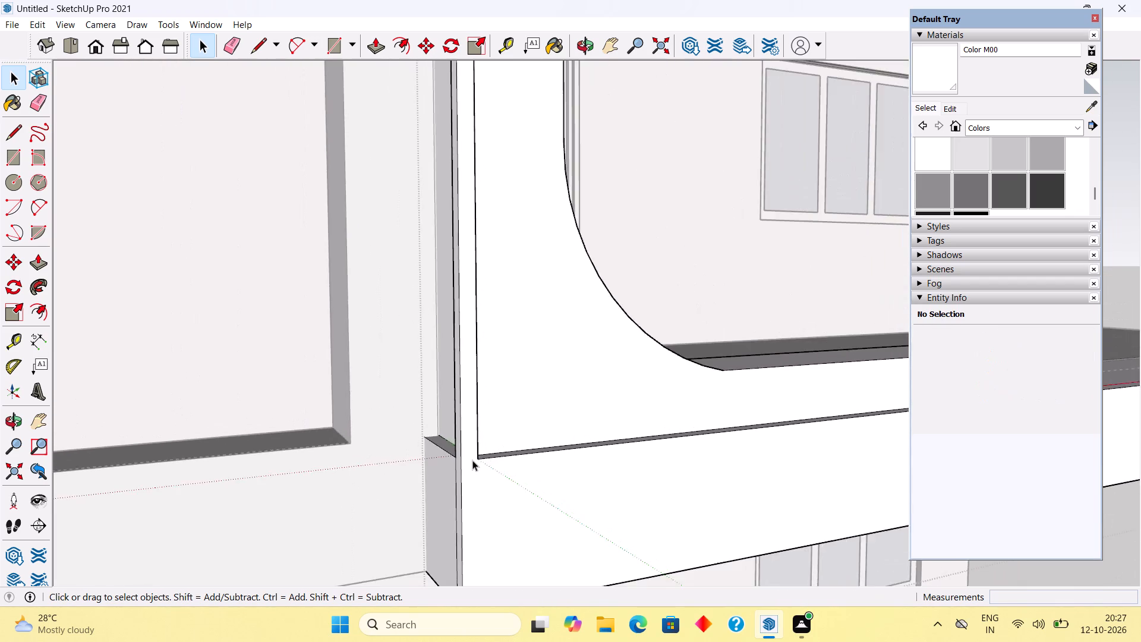
scroll(472, 460, "down", 18)
left_click(789, 365)
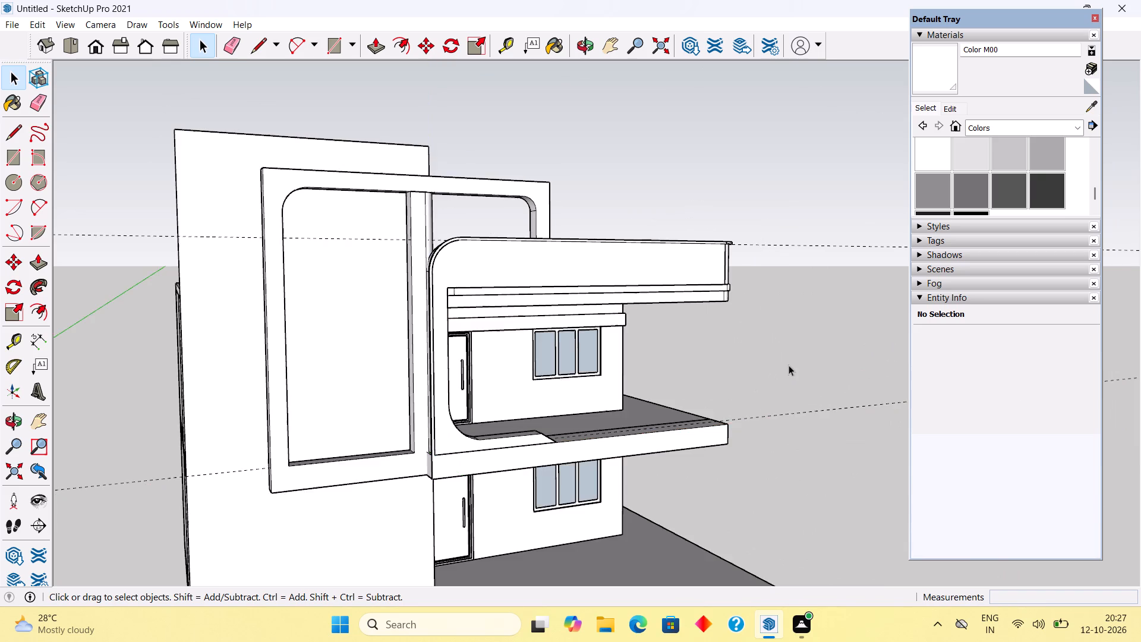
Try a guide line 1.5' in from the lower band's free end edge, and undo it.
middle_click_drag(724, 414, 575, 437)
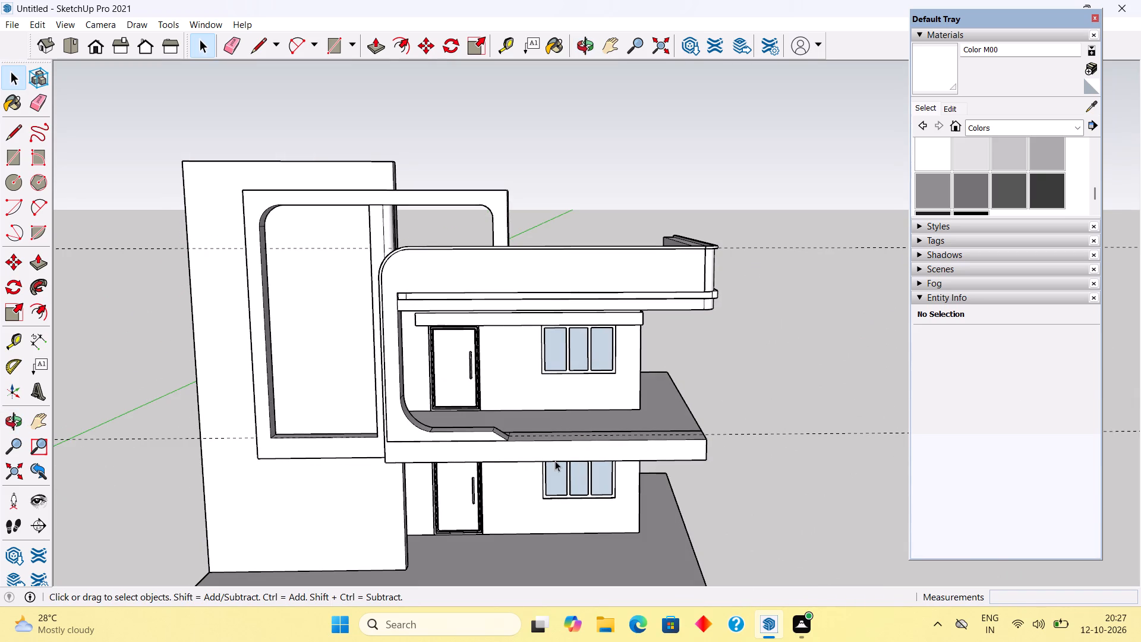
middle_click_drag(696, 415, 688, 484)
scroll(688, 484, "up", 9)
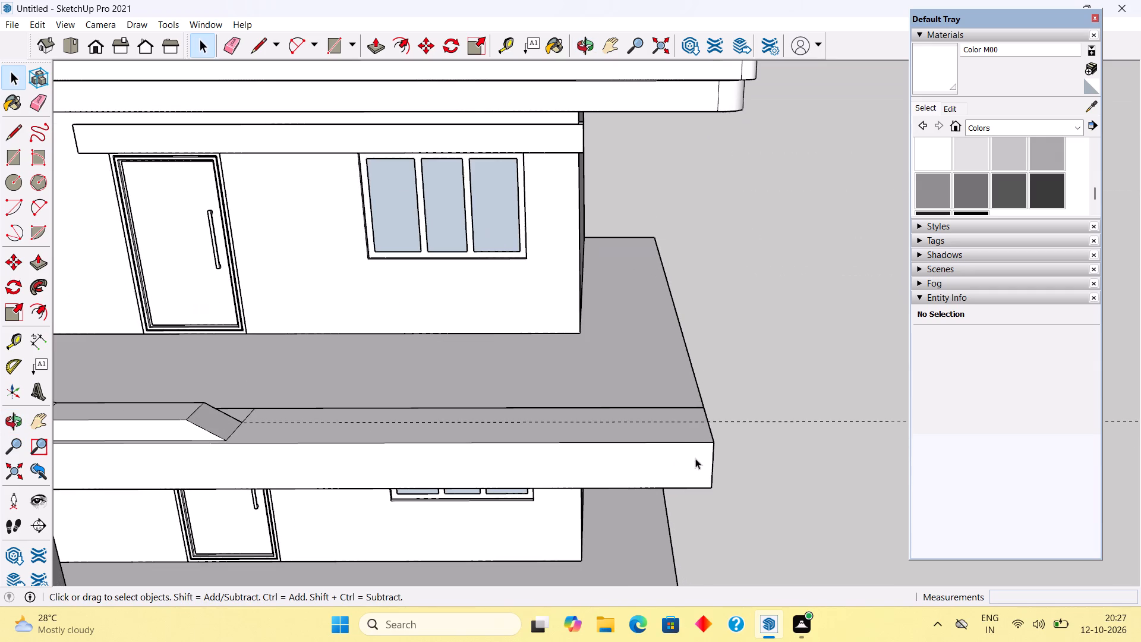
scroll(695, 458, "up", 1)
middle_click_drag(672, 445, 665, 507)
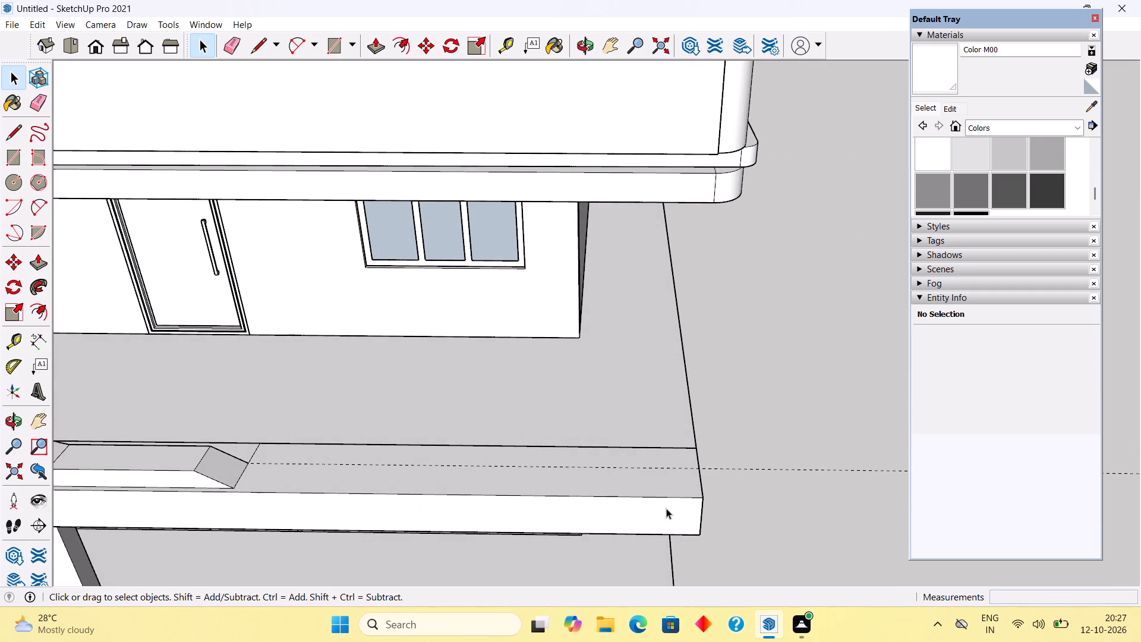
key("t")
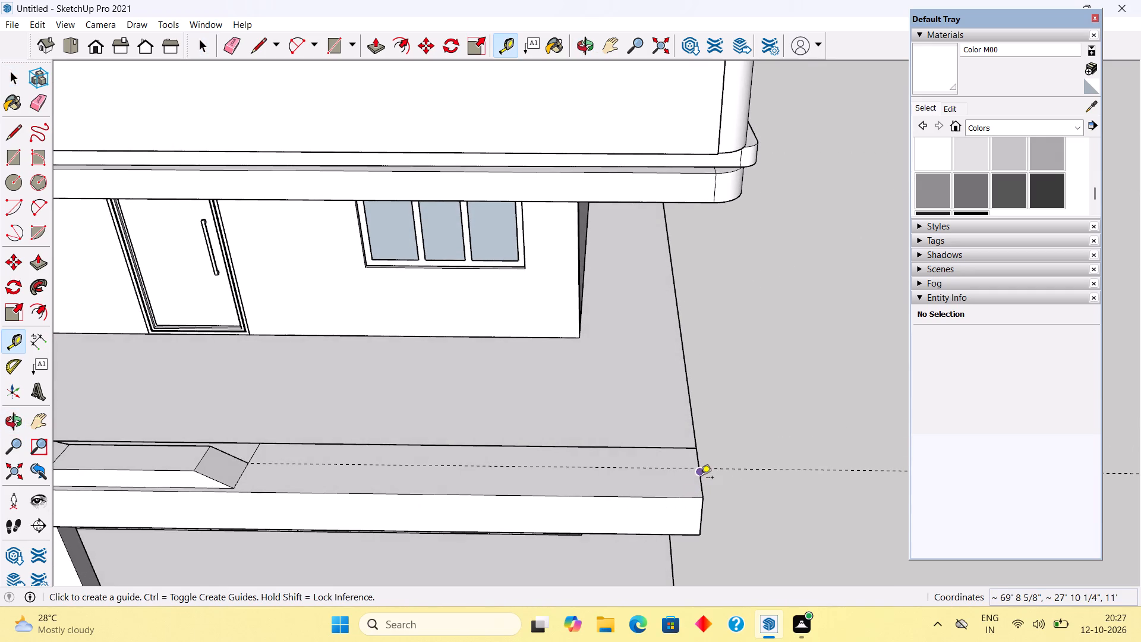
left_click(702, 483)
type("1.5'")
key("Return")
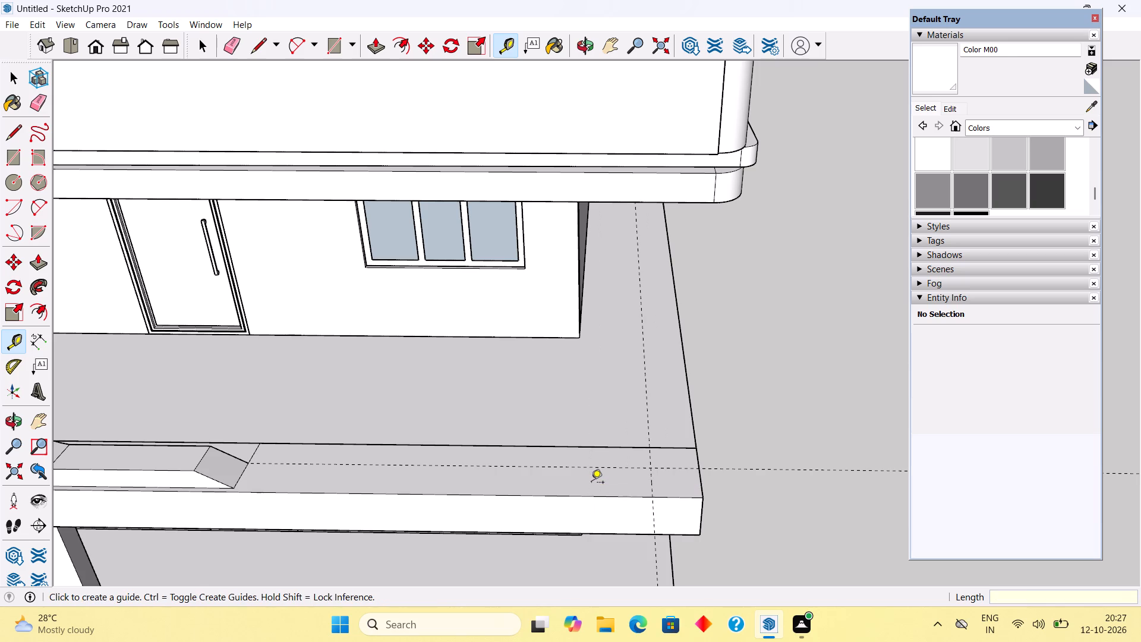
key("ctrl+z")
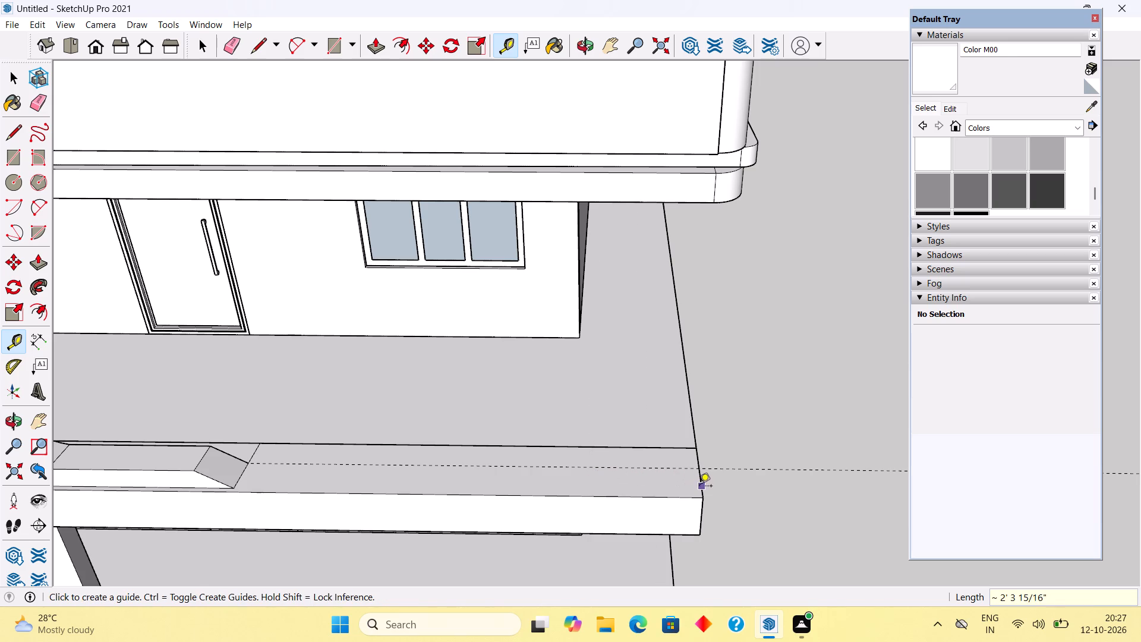
Place a guide line 2' in from the end edge of the lower band's free end, parallel to it.
left_click(700, 487)
type("2'")
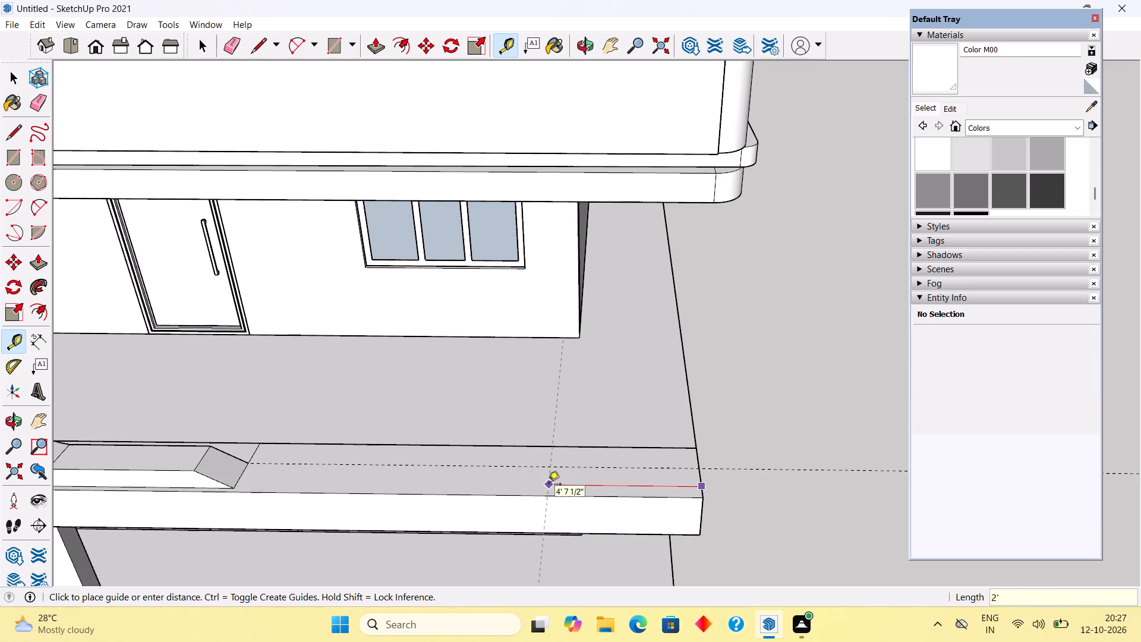
key("Return")
key("space")
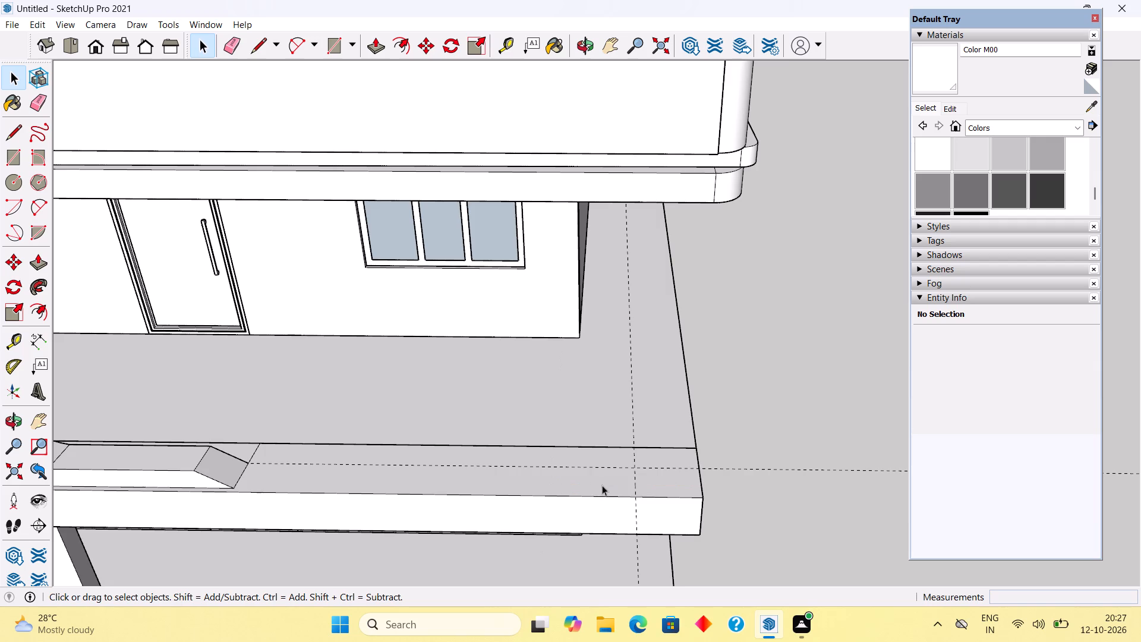
Draw a line across the lower band's top face along the 2' guide, splitting off the end portion.
scroll(626, 476, "up", 5)
left_click(655, 490)
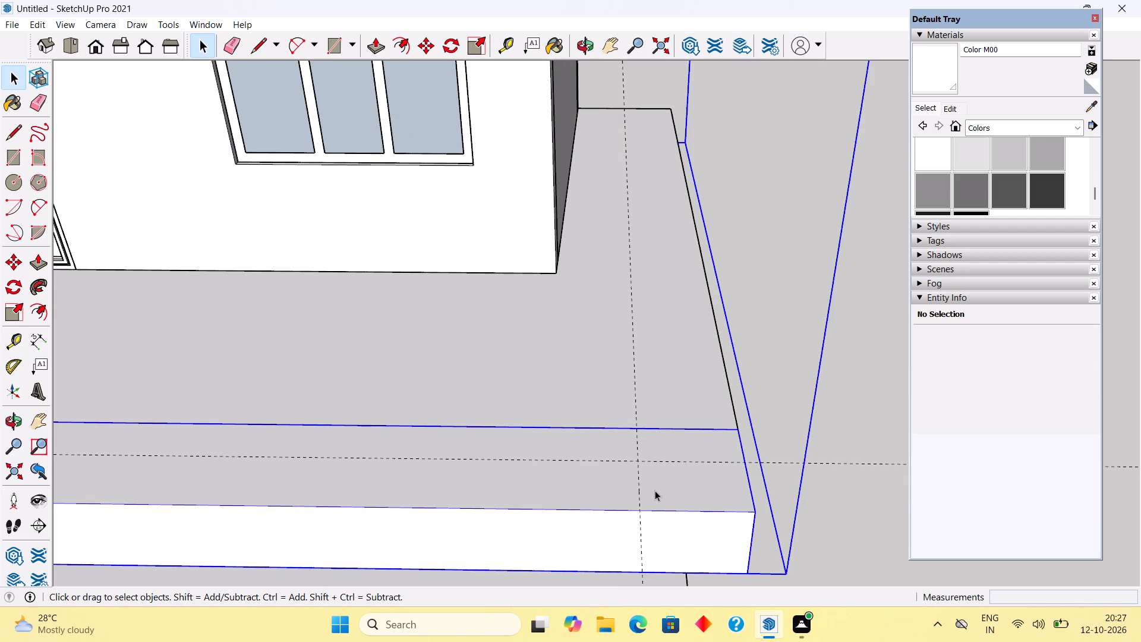
triple_click(655, 490)
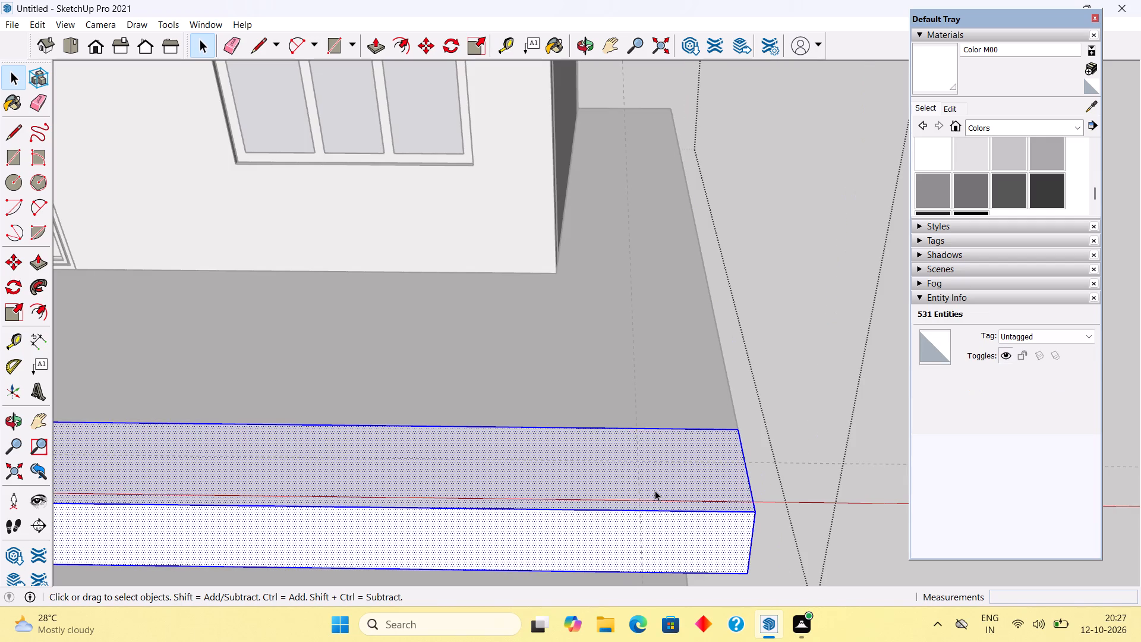
key("l")
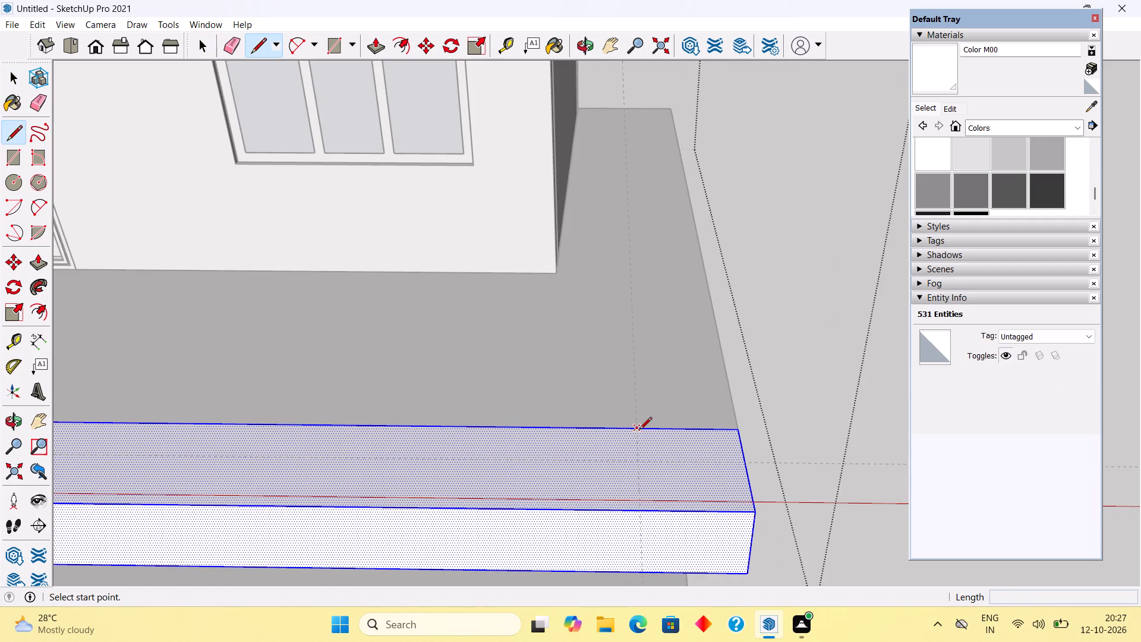
left_click(639, 430)
left_click(639, 515)
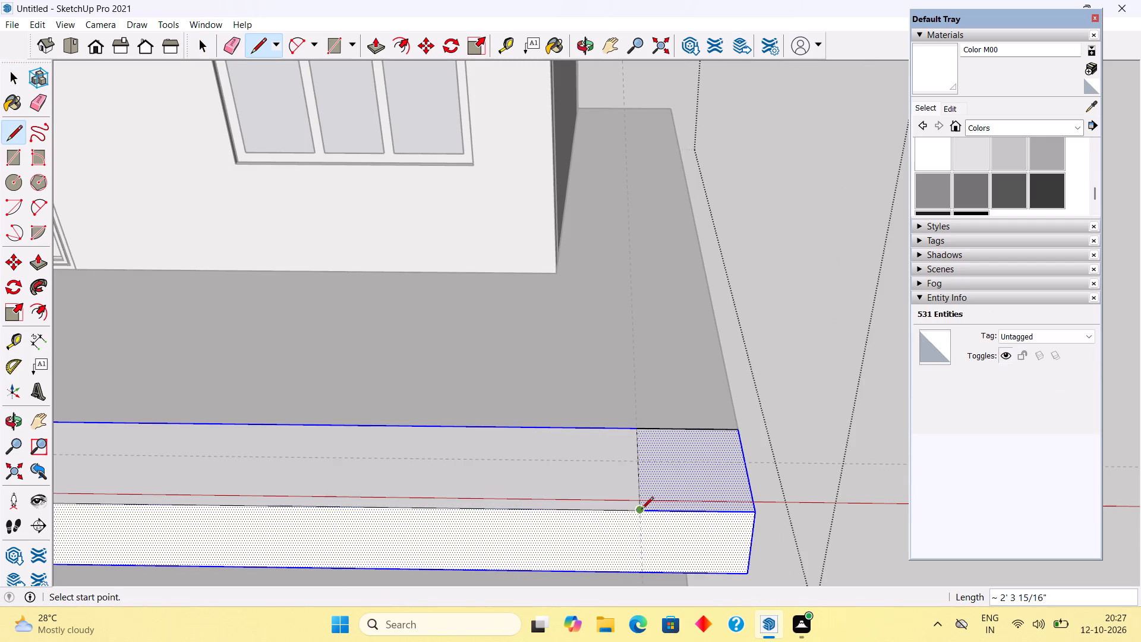
key("space")
Extrude the split end portion of the lower band's top face 3' upward as an end post.
left_click(666, 490)
key("p")
left_click(666, 490)
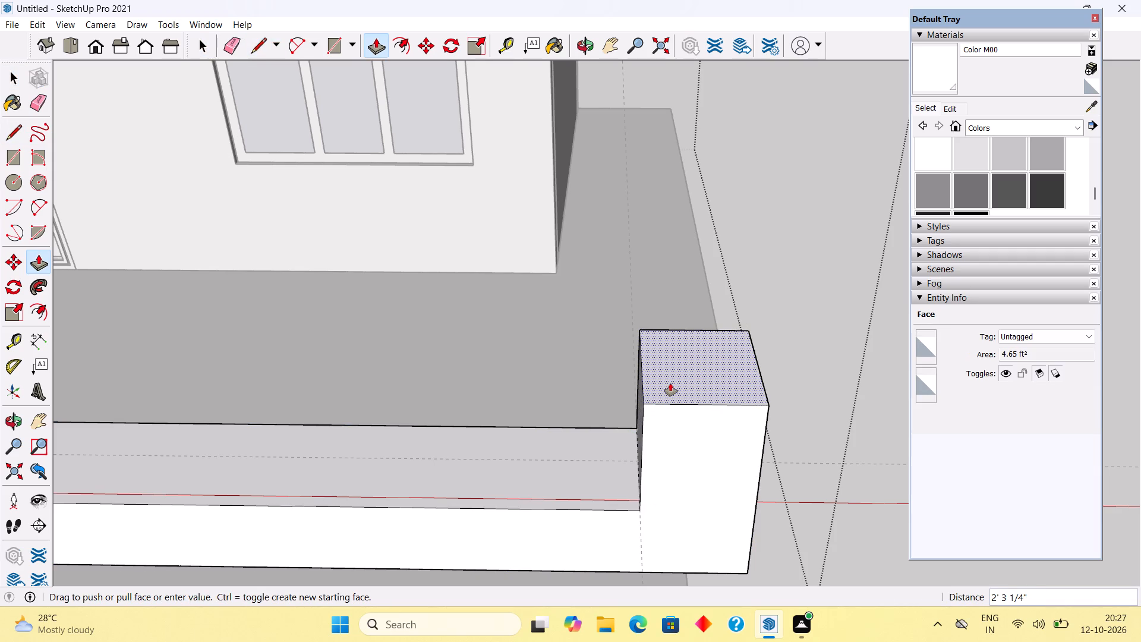
type("3'")
key("Return")
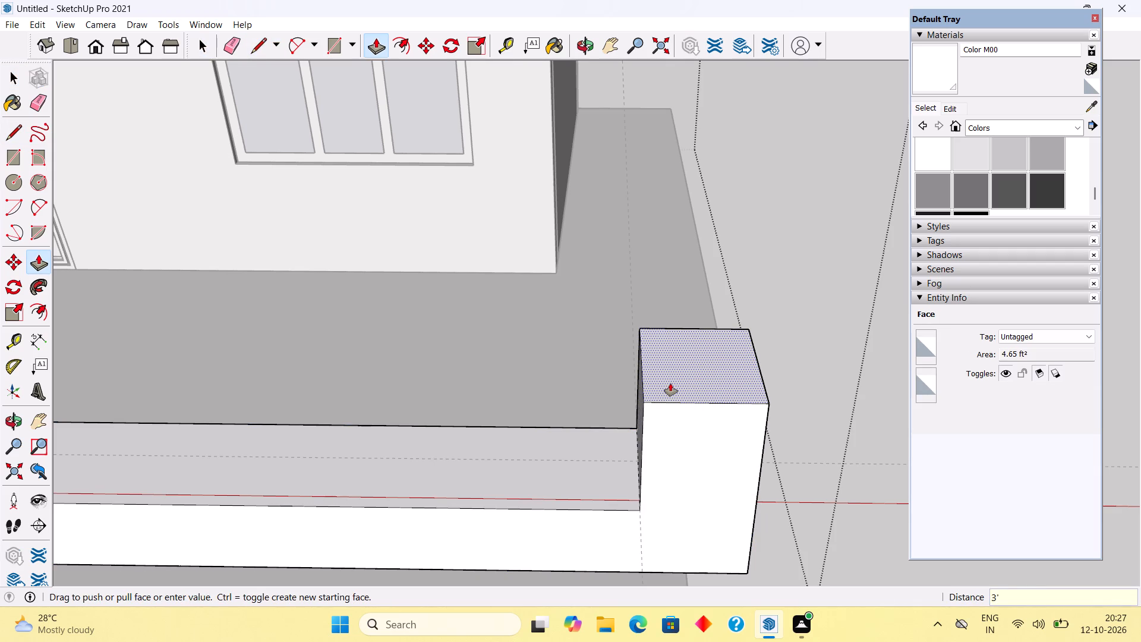
key("space")
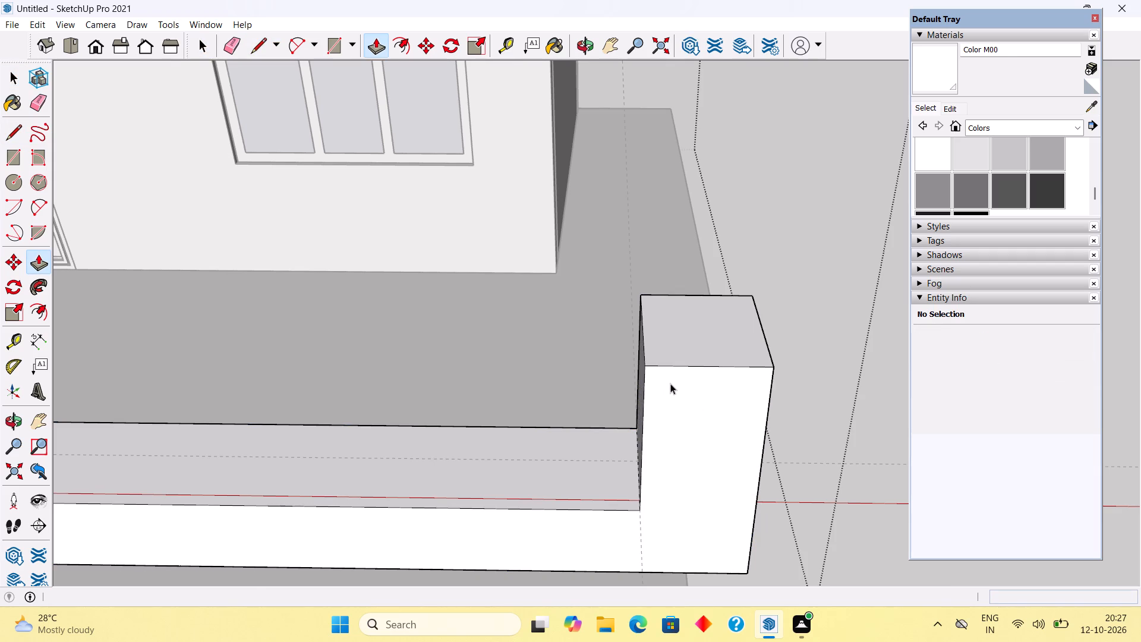
Round the inner corner between the lower band's top and the end post with a small tangent fillet arc.
middle_click_drag(654, 512, 682, 381)
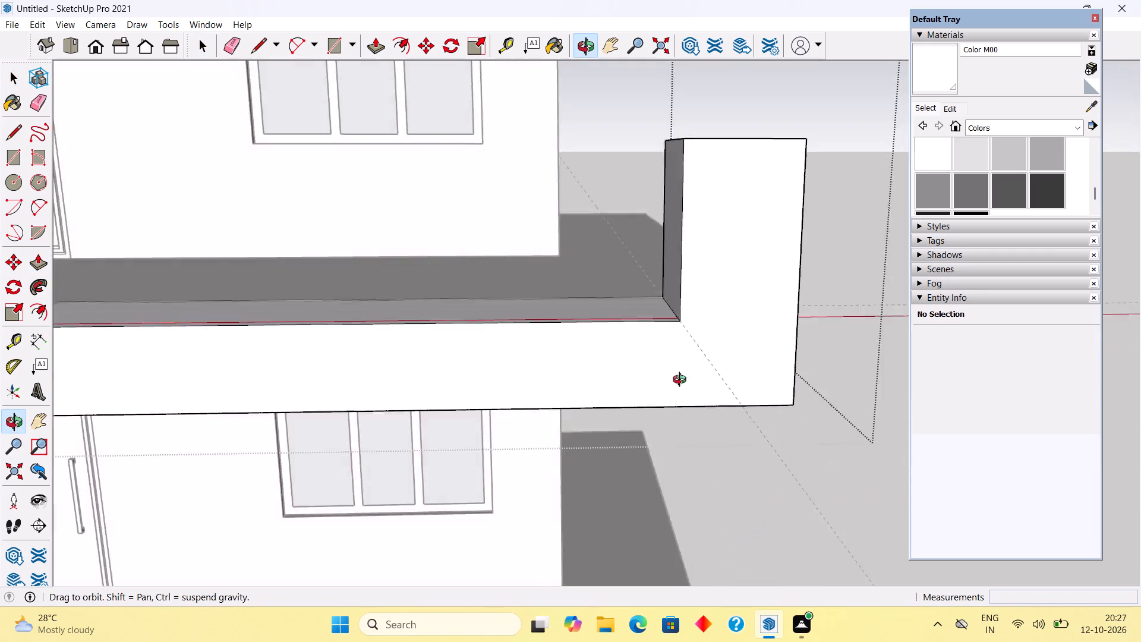
middle_click_drag(682, 381, 686, 364)
scroll(686, 364, "down", 6)
scroll(633, 303, "up", 5)
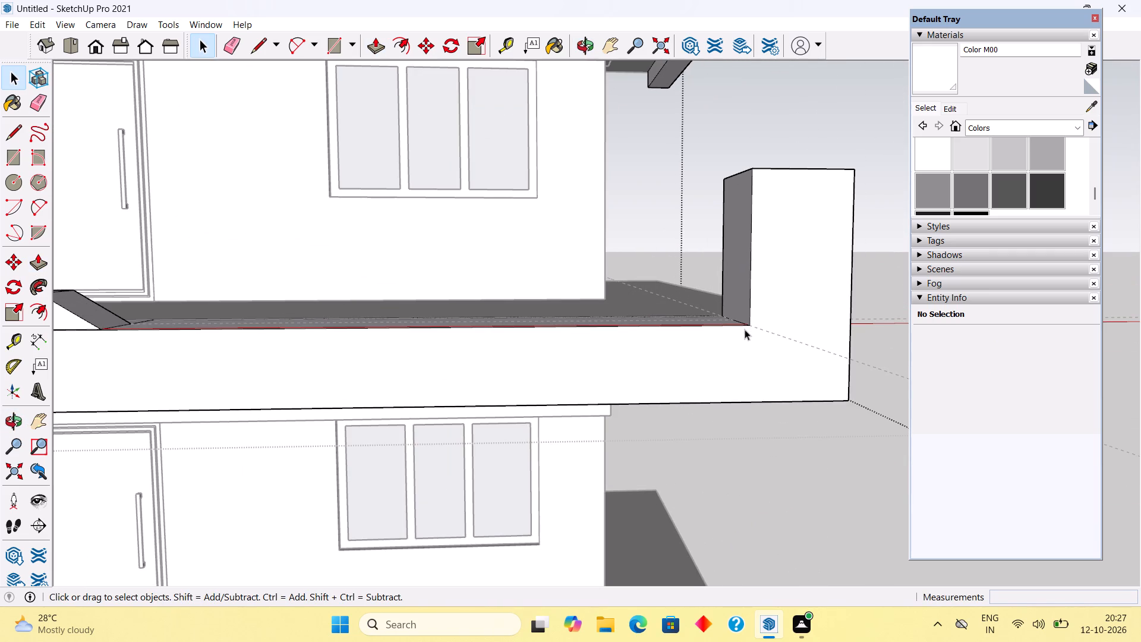
key("a")
left_click(707, 326)
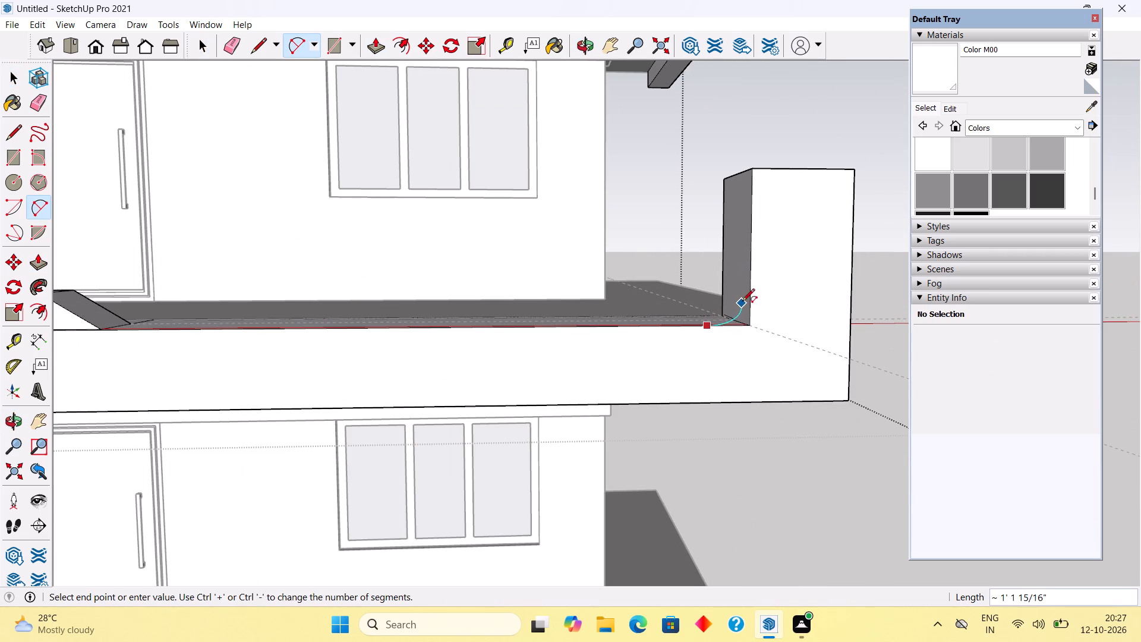
double_click(749, 287)
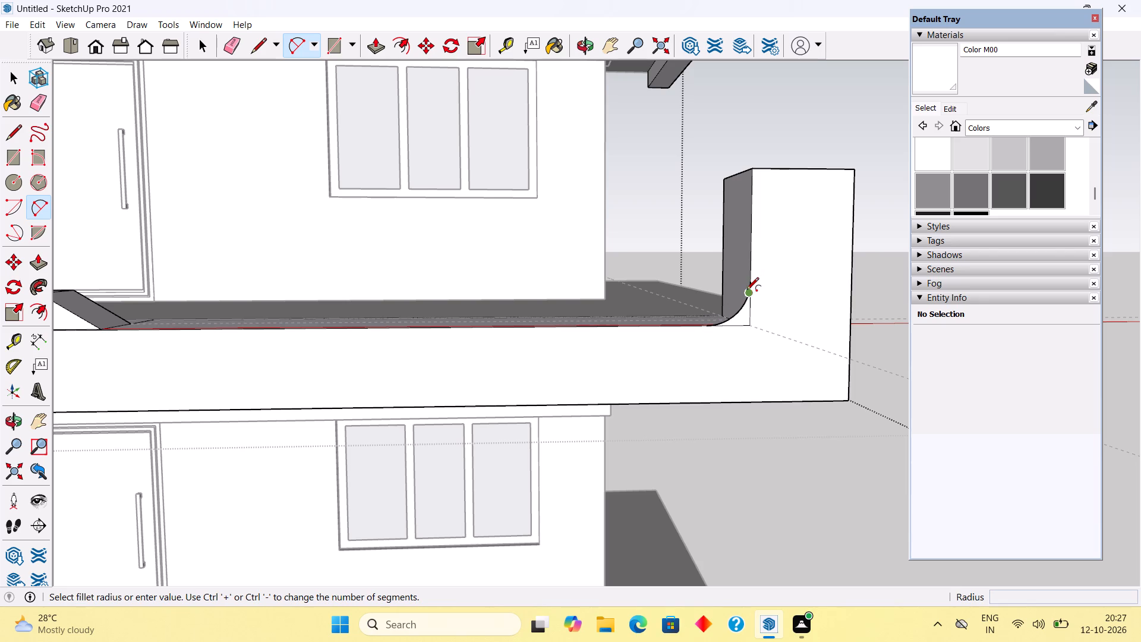
key("space")
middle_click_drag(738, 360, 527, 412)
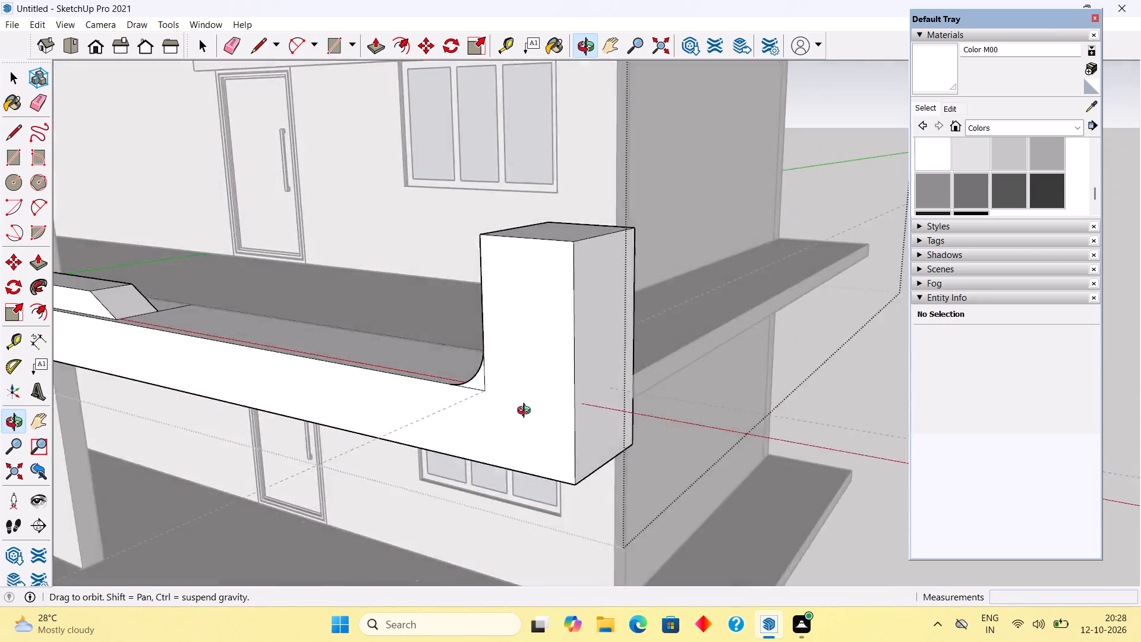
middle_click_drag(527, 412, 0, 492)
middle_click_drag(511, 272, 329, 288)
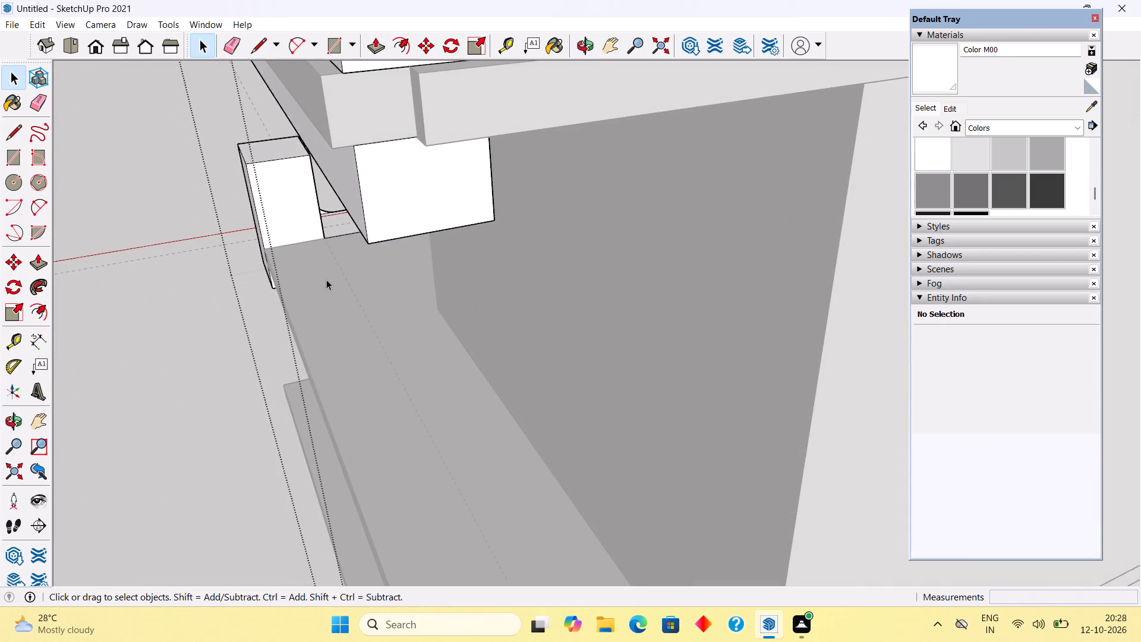
Extrude the small fillet corner face between the lower band's top and the end post through the band's full depth.
scroll(326, 279, "down", 1)
scroll(327, 271, "up", 8)
scroll(319, 170, "up", 1)
middle_click_drag(307, 172, 239, 180)
scroll(322, 148, "up", 6)
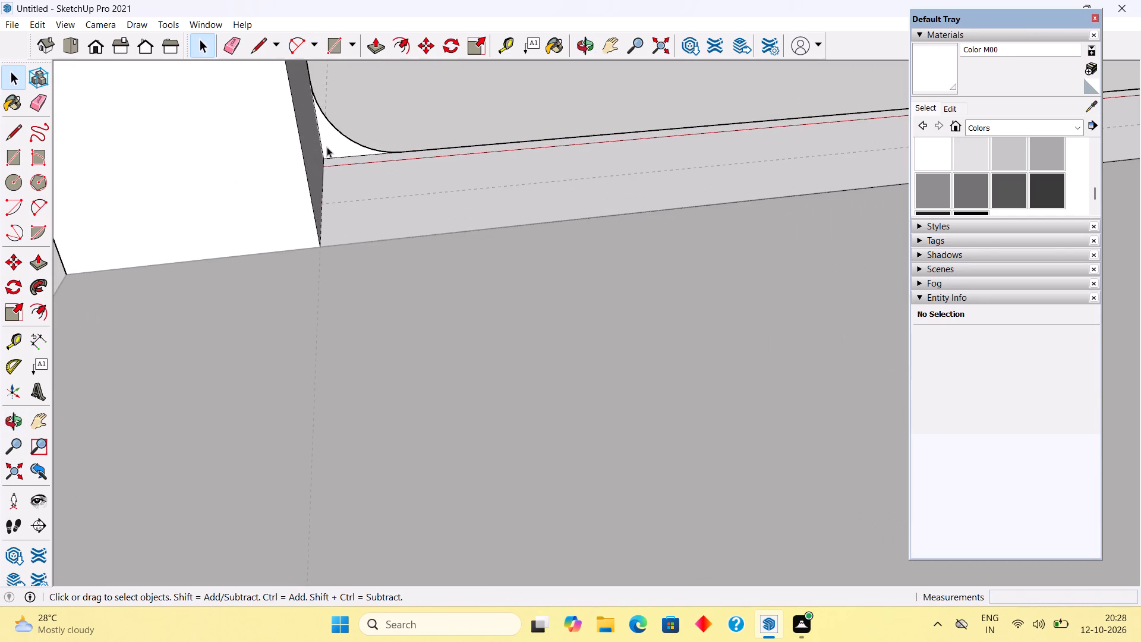
left_click(327, 147)
key("p")
left_click(327, 147)
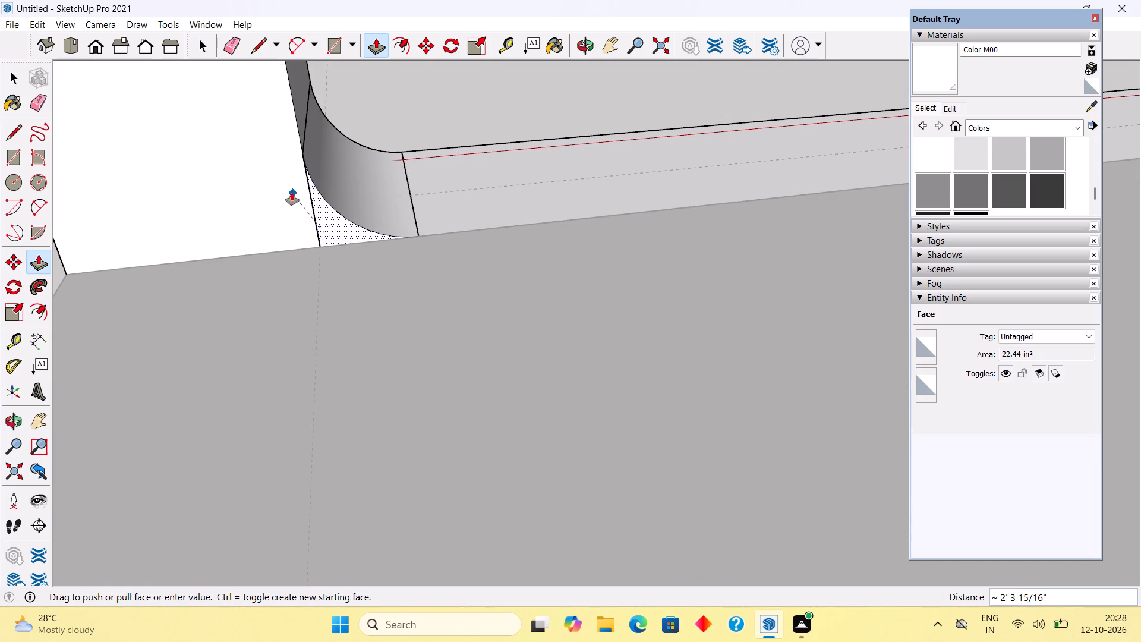
left_click(294, 187)
key("space")
scroll(294, 187, "down", 11)
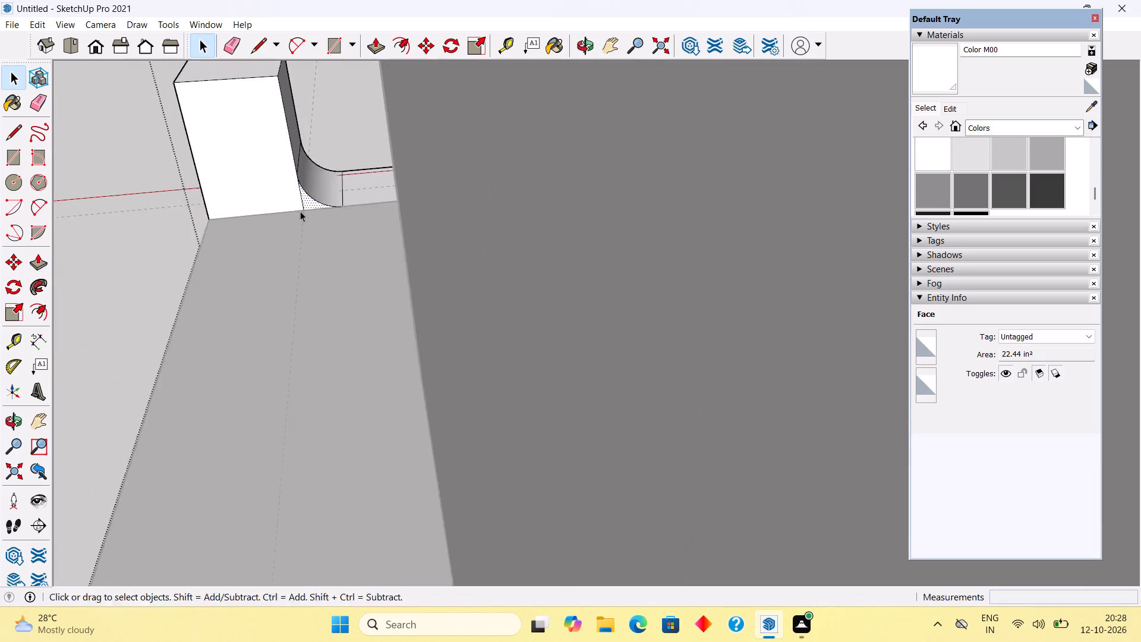
Delete the two leftover straight edges at the filleted corner on the lower band's front face.
middle_click_drag(365, 270, 915, 196)
middle_click_drag(402, 427, 746, 370)
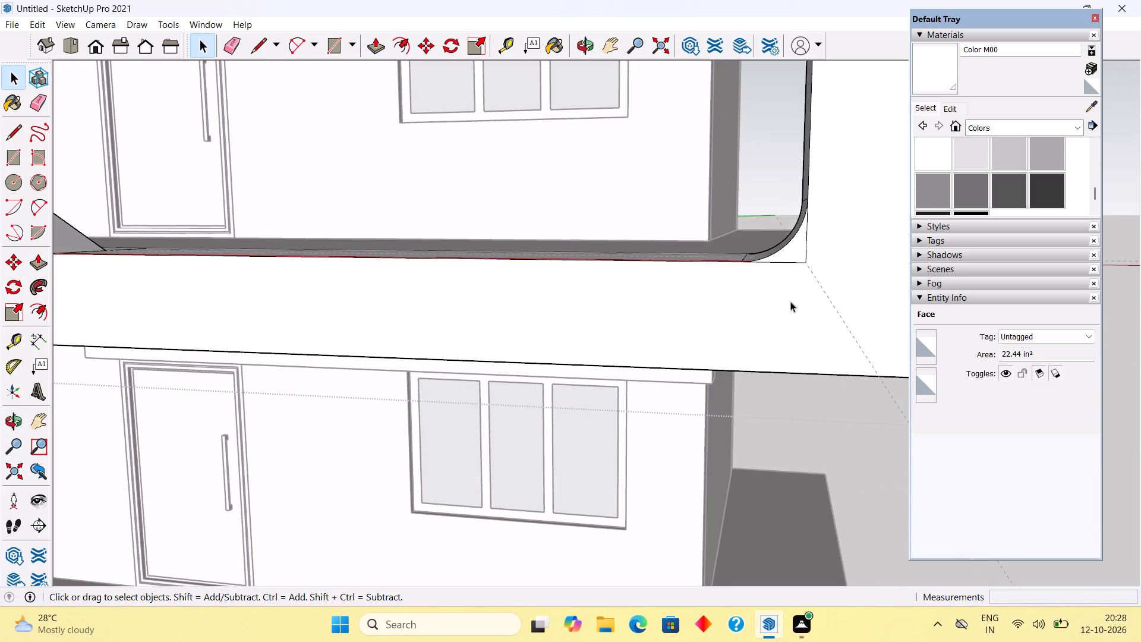
scroll(791, 256, "up", 4)
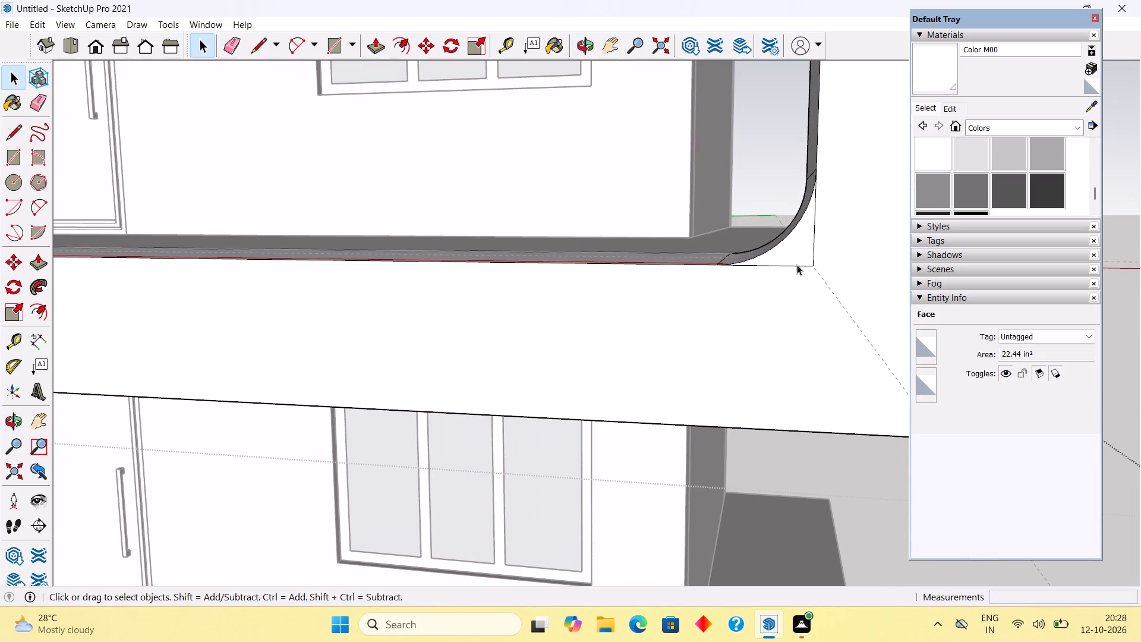
left_click(797, 265)
key("Delete")
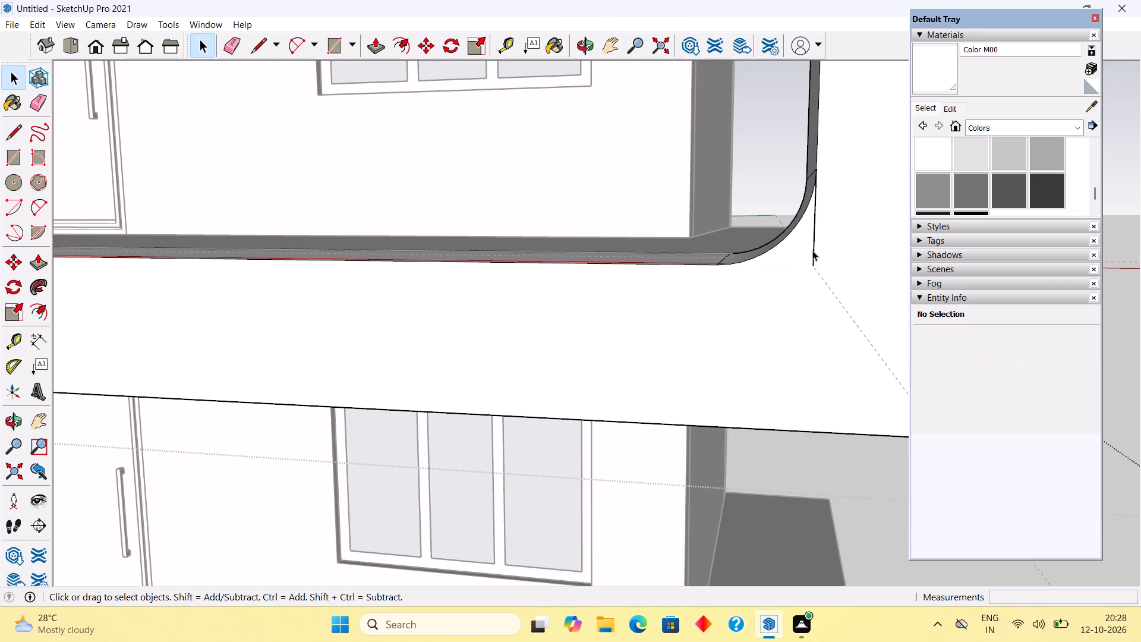
left_click(813, 250)
key("Delete")
scroll(791, 266, "down", 6)
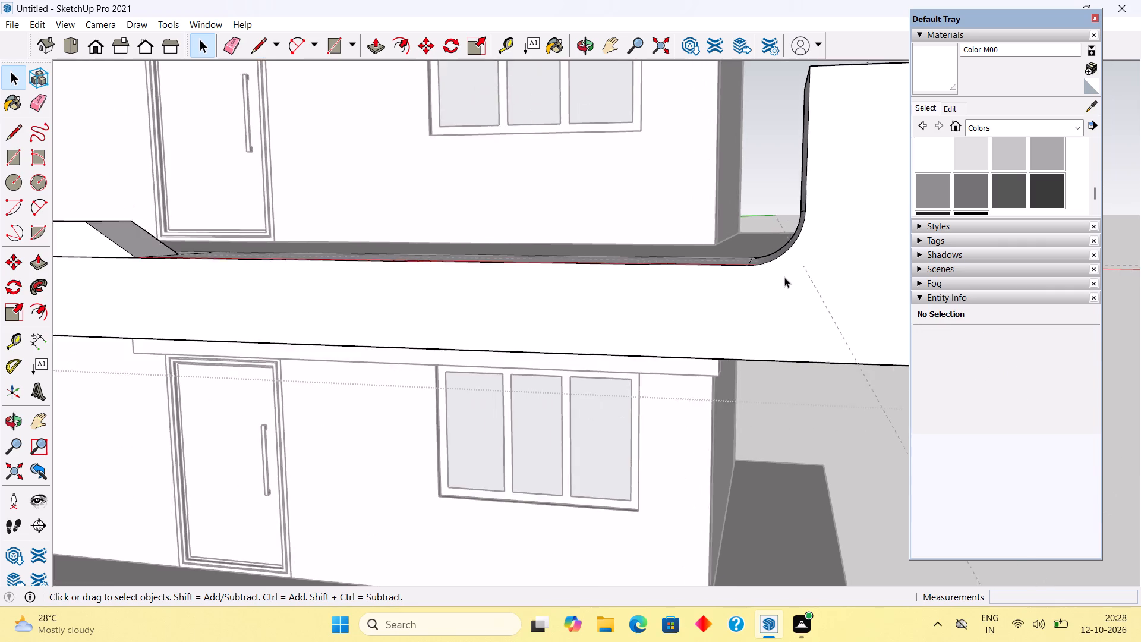
scroll(784, 277, "down", 12)
middle_click_drag(616, 347, 701, 360)
scroll(701, 361, "down", 4)
left_click(834, 374)
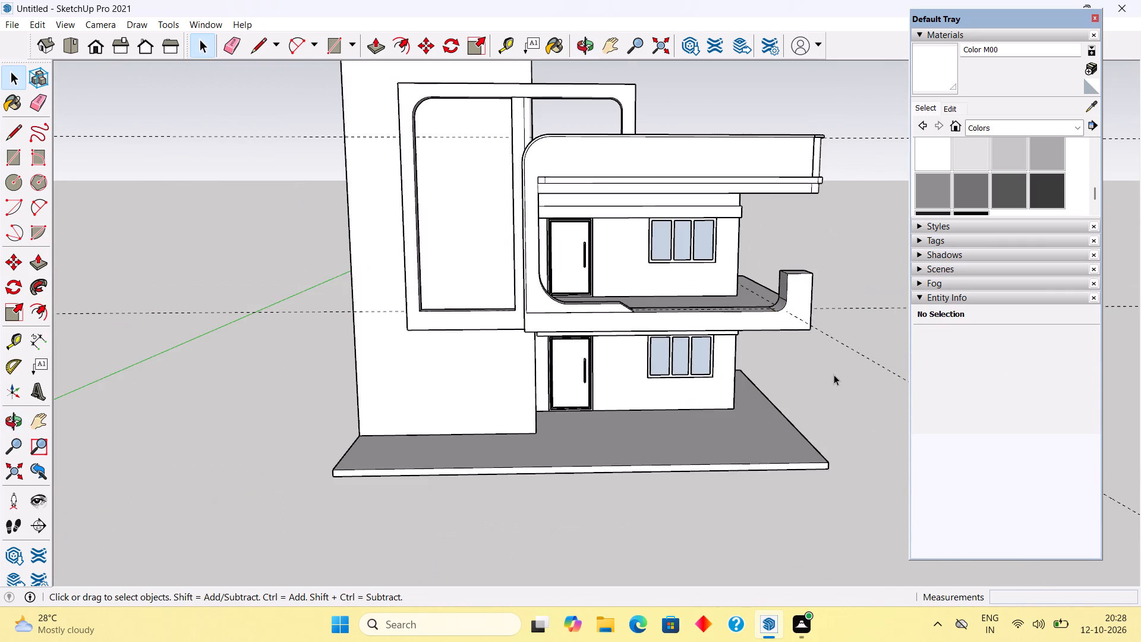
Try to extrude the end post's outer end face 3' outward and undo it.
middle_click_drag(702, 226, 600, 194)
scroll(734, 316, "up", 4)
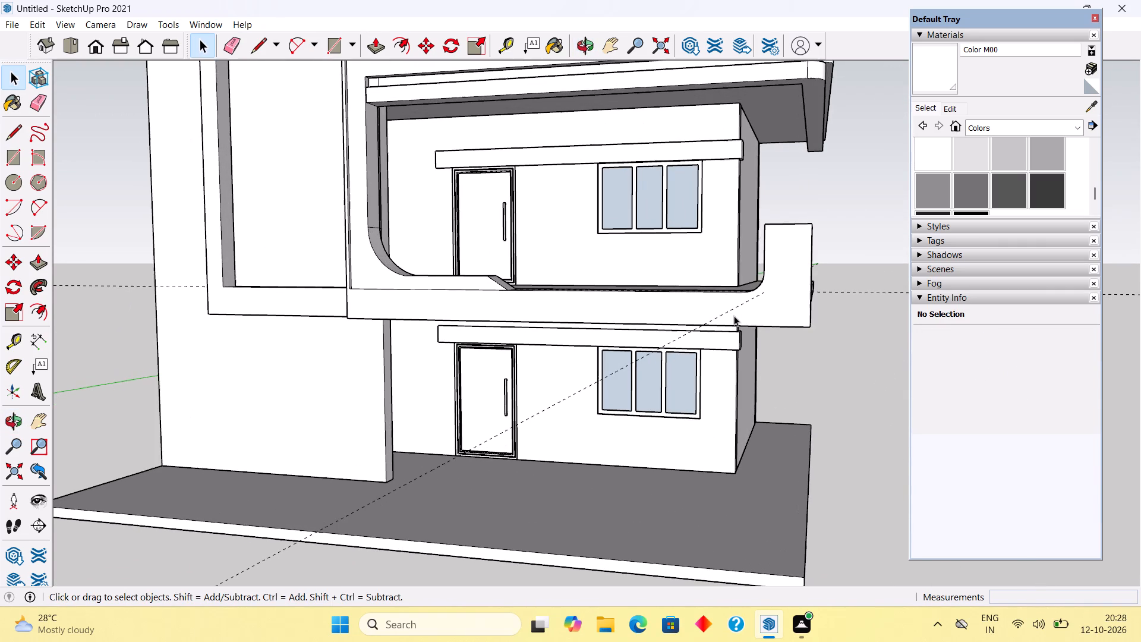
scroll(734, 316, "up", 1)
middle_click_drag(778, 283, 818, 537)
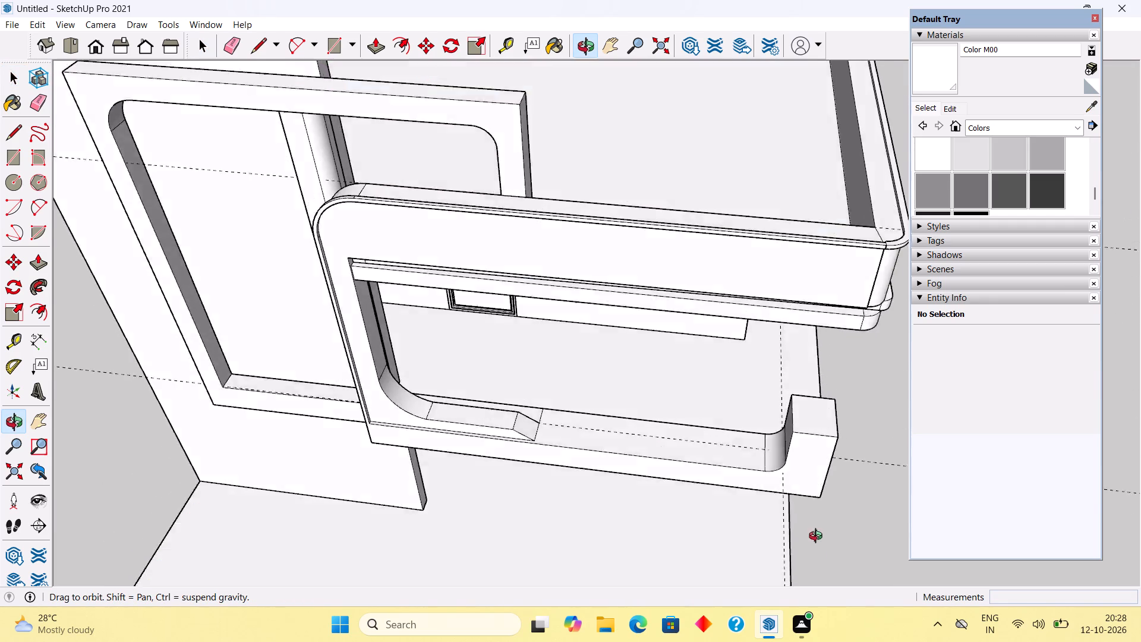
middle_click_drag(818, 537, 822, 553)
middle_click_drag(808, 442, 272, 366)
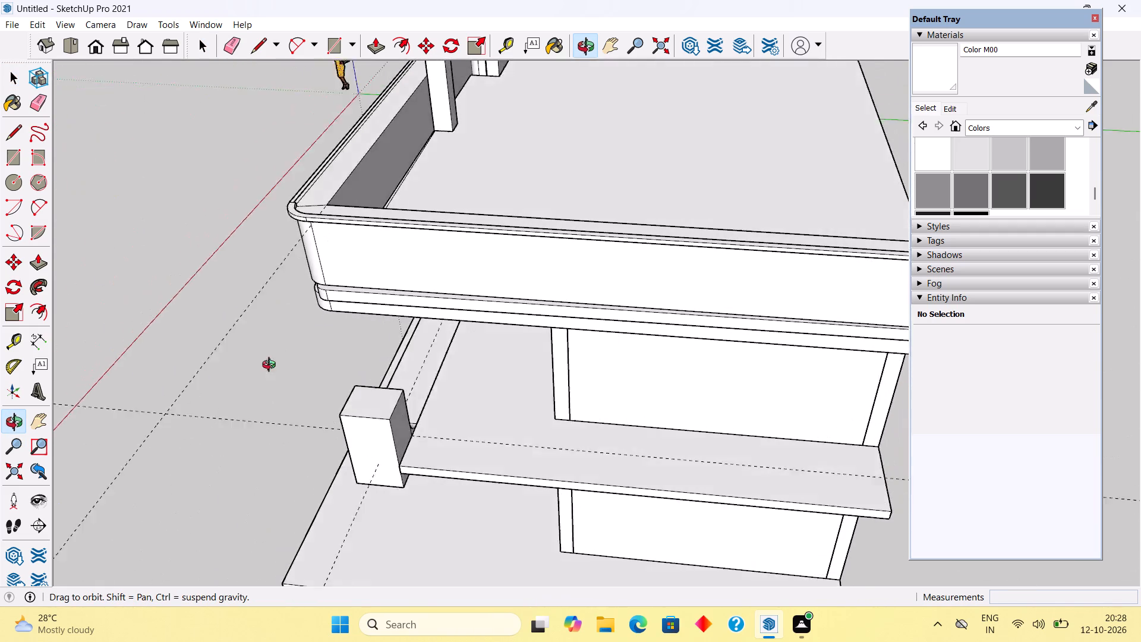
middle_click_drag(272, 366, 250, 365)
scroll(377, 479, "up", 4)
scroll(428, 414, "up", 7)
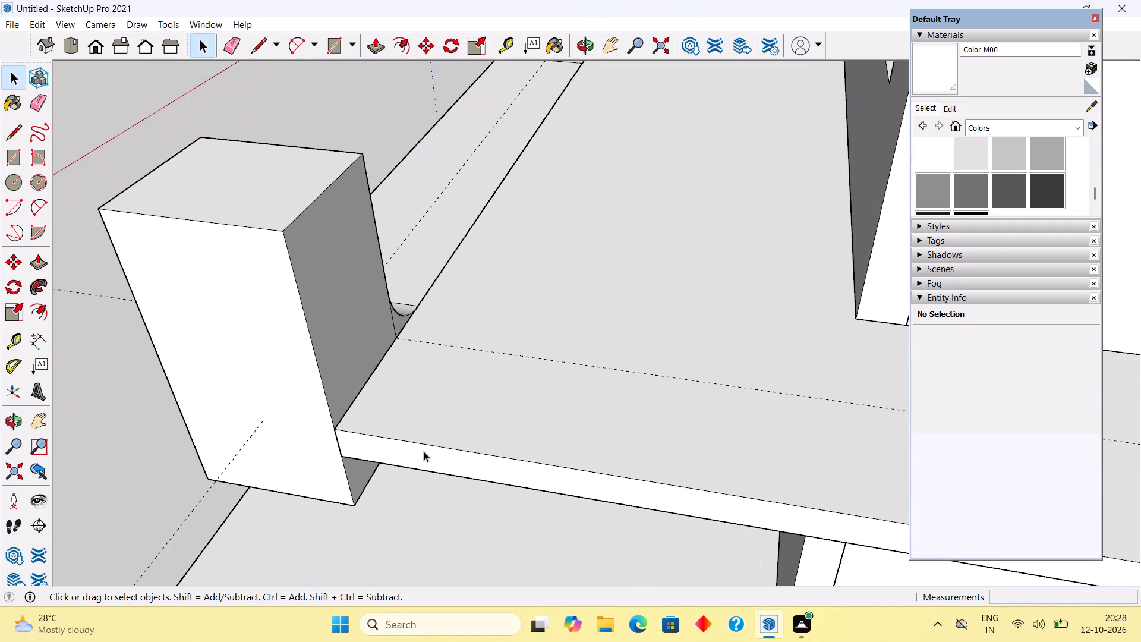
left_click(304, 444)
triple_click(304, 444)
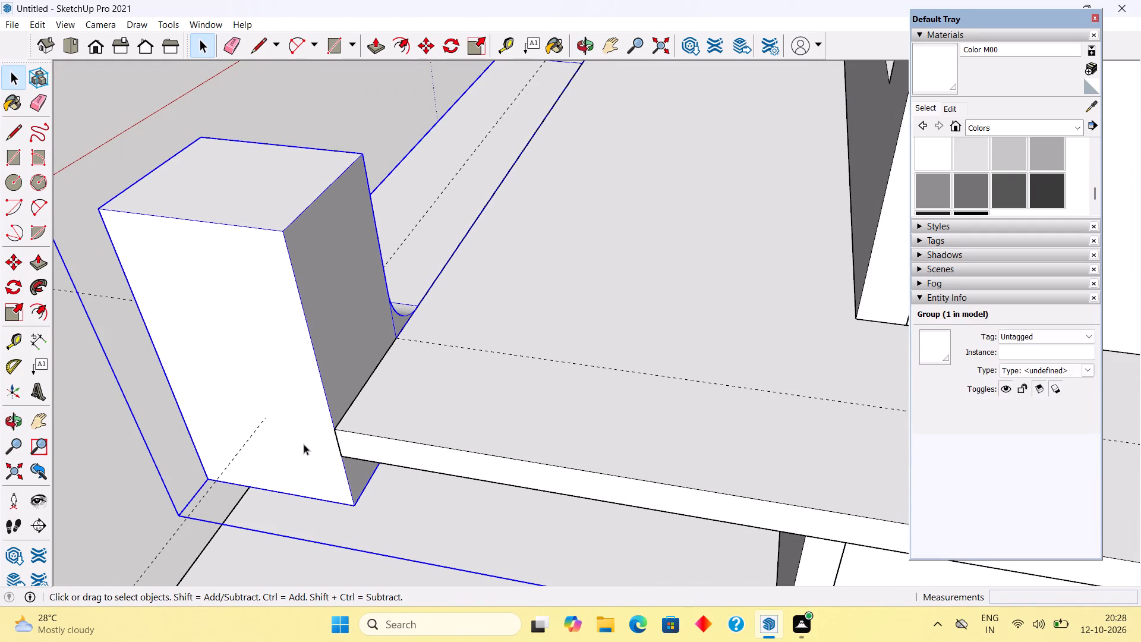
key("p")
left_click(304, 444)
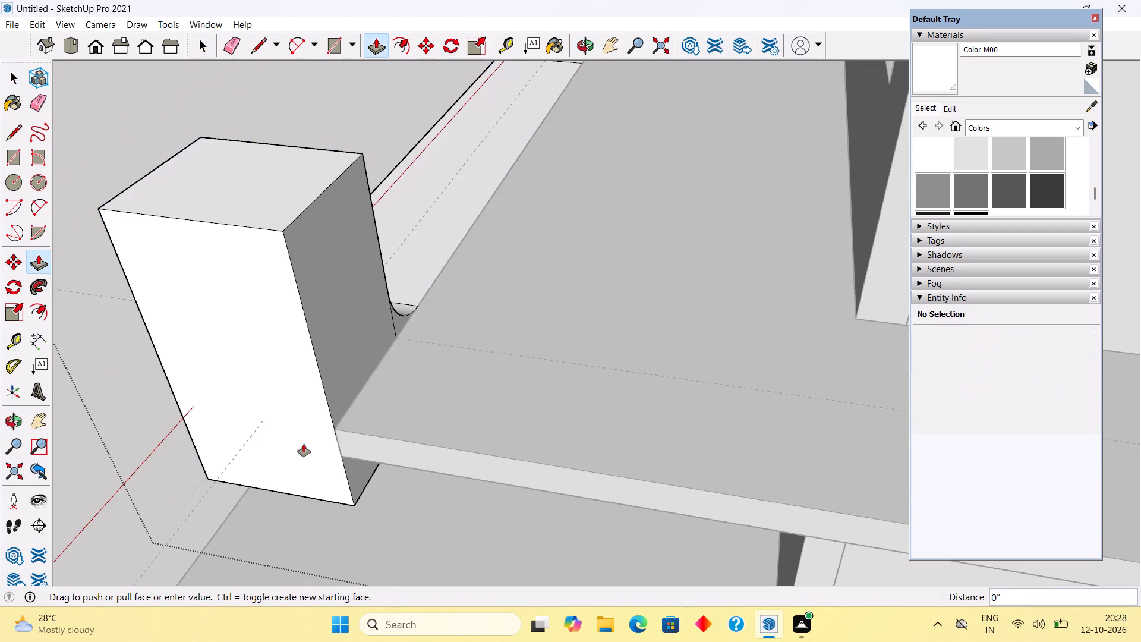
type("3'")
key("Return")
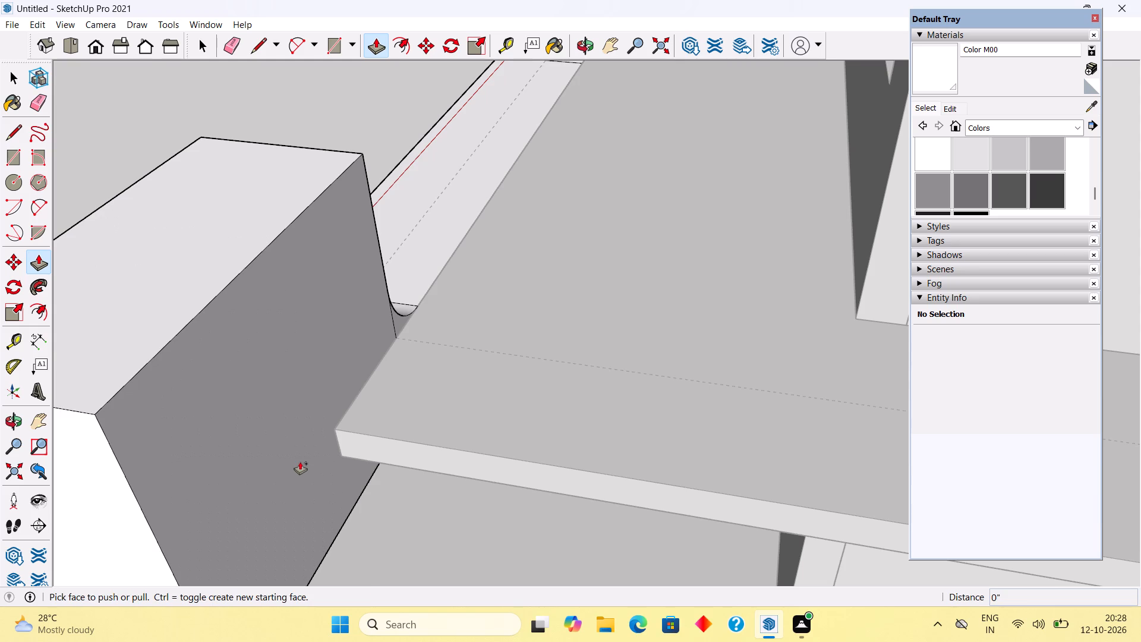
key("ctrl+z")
Extrude the end post's outer end face 3" outward, and extend it by another 3".
left_click(300, 461)
type("3\"")
key("Return")
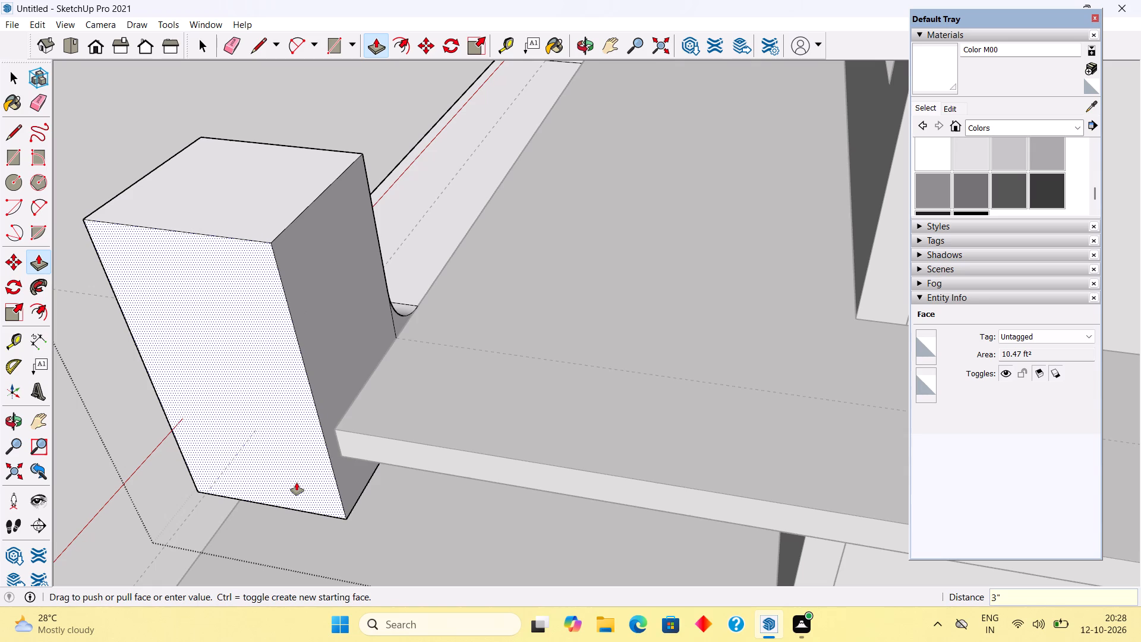
left_click(297, 483)
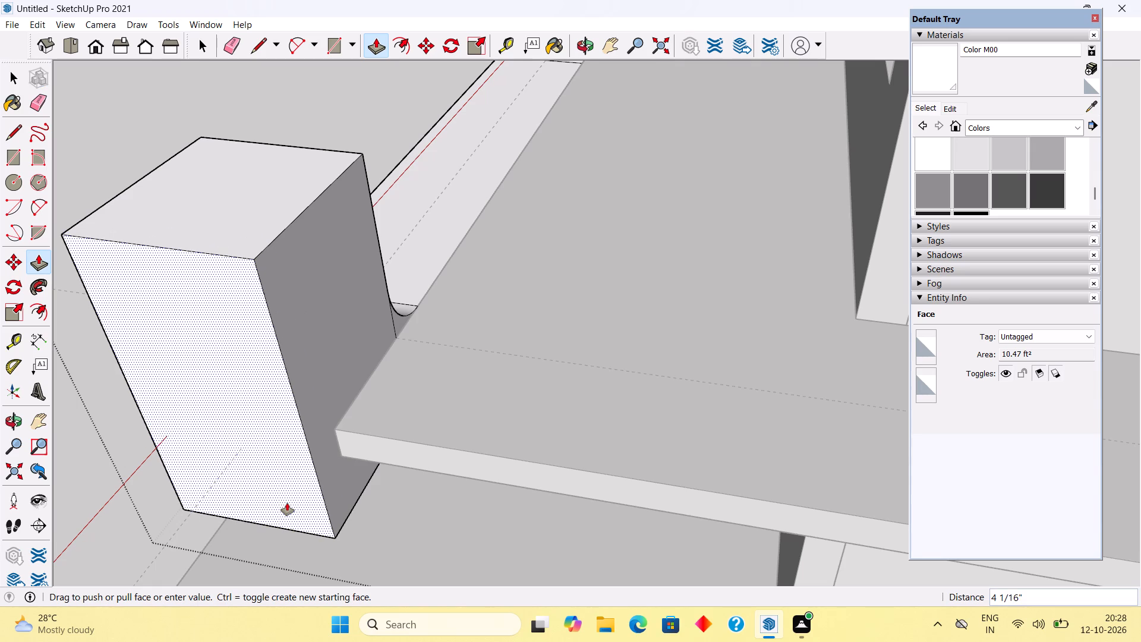
type("3\"")
key("Return")
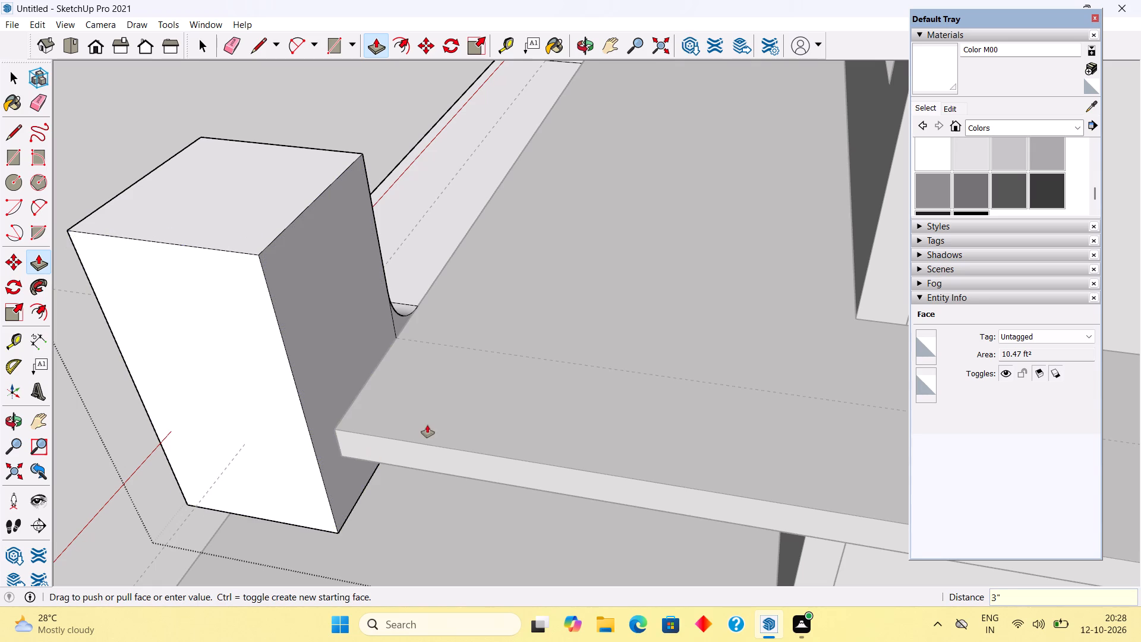
key("space")
scroll(415, 429, "up", 3)
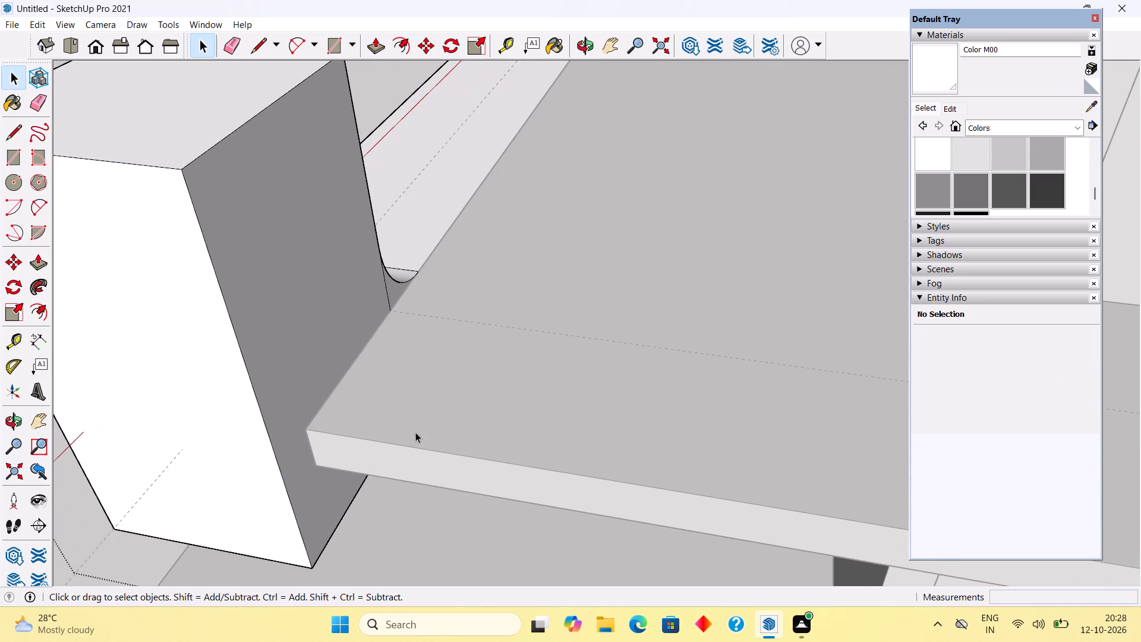
left_click(410, 515)
left_click(434, 541)
scroll(434, 541, "down", 5)
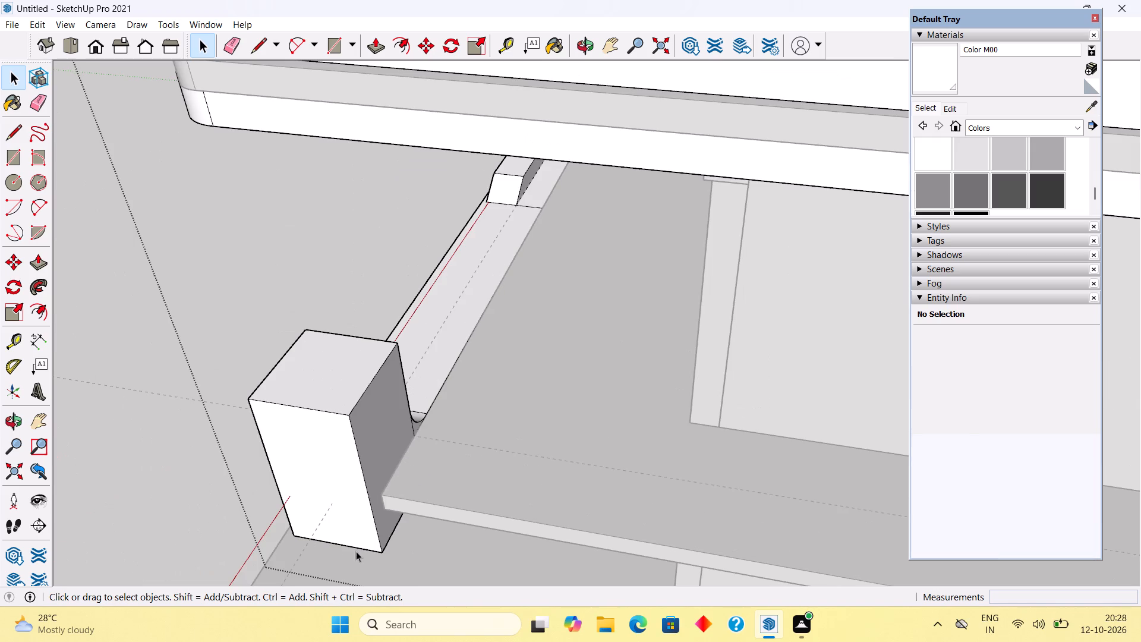
left_click(222, 479)
Draw a full-height vertical line on the end post's house-facing side through the balcony slab's corner, splitting off the outer strip.
scroll(470, 478, "up", 5)
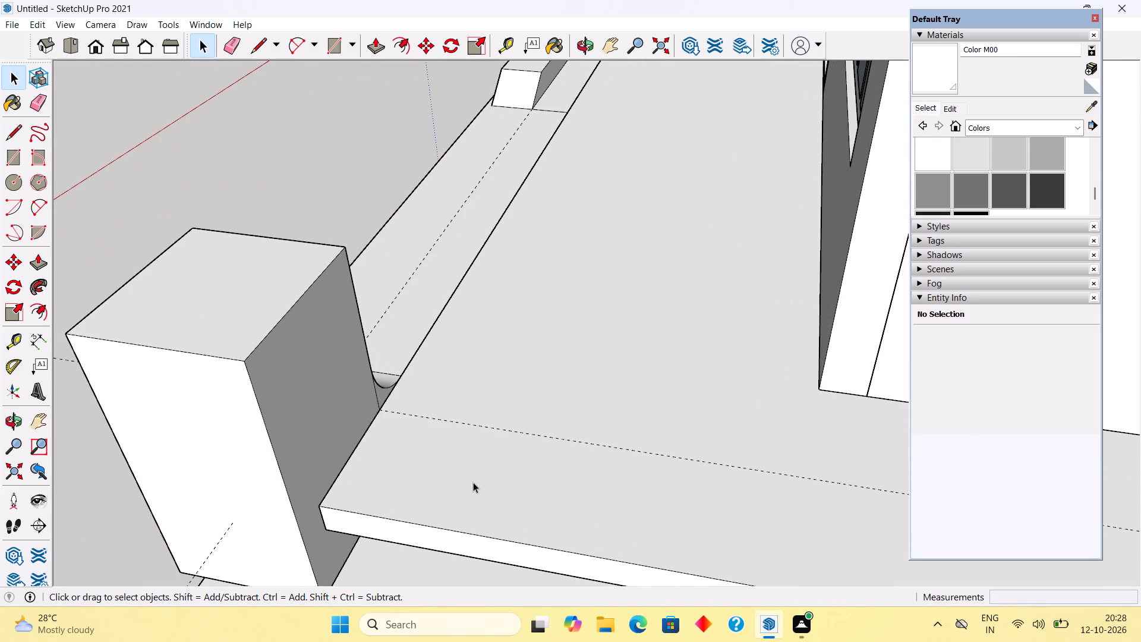
middle_click_drag(354, 446, 328, 417)
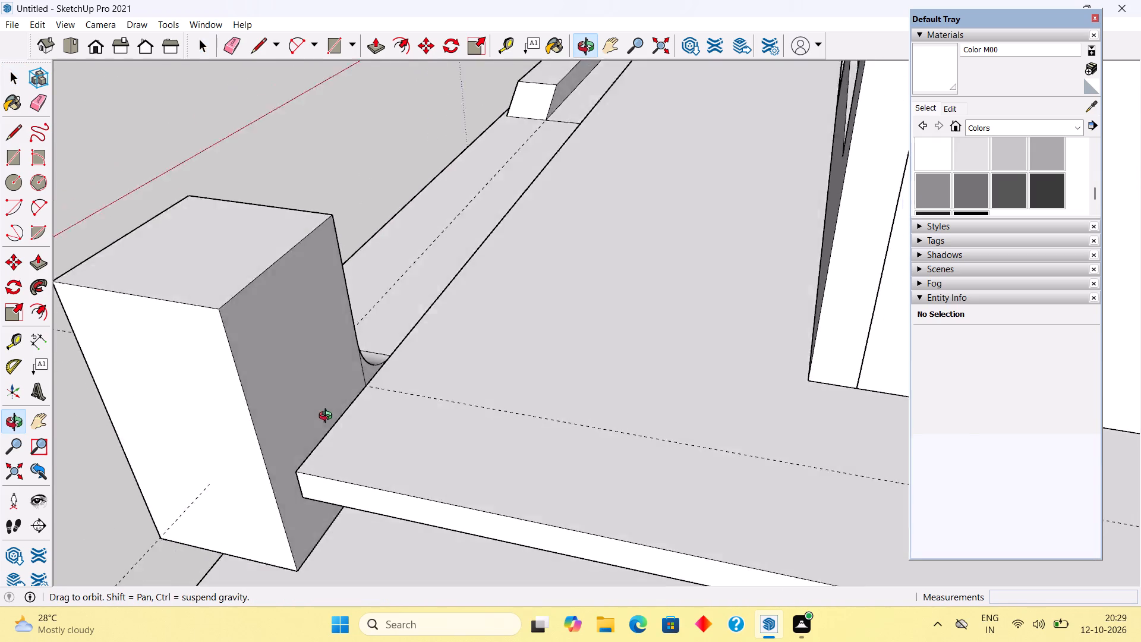
middle_click_drag(328, 417, 239, 399)
triple_click(202, 405)
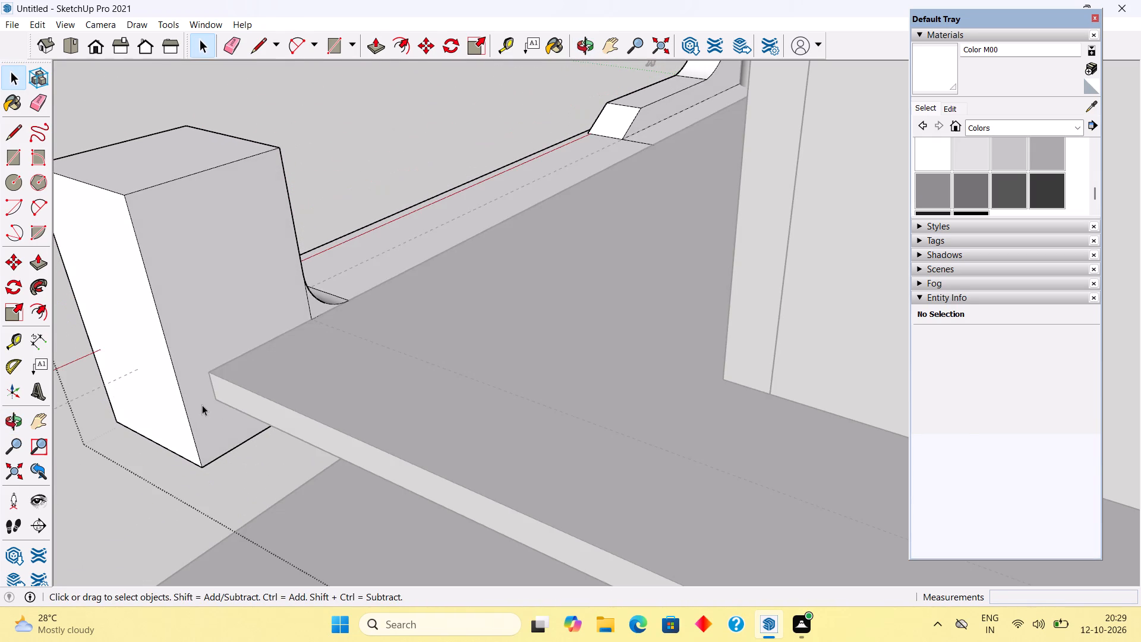
key("l")
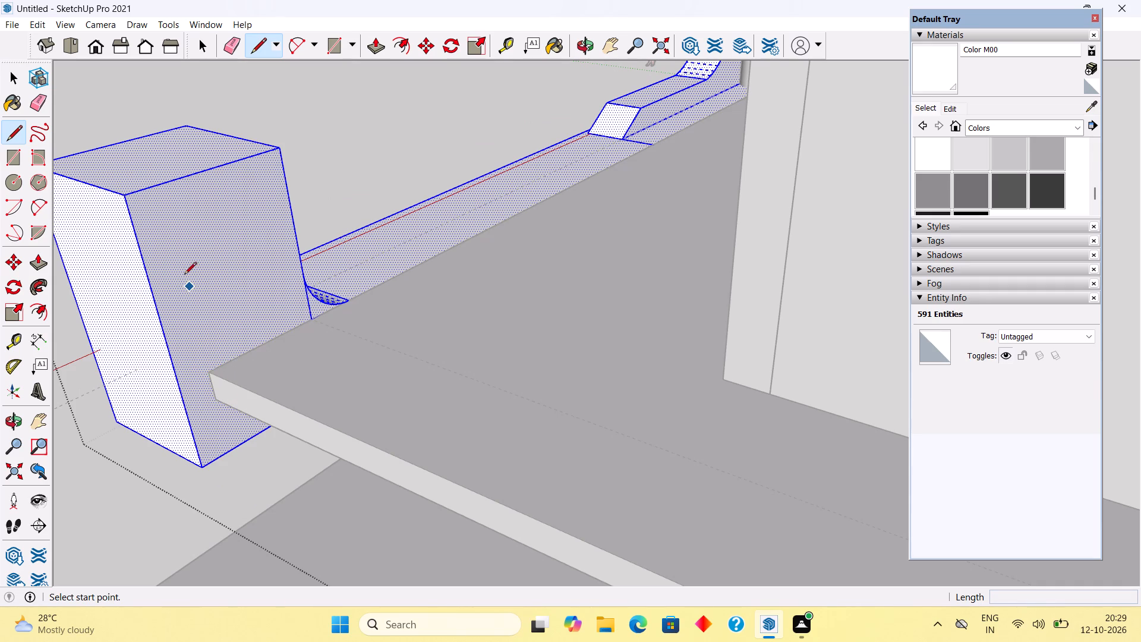
left_click(214, 372)
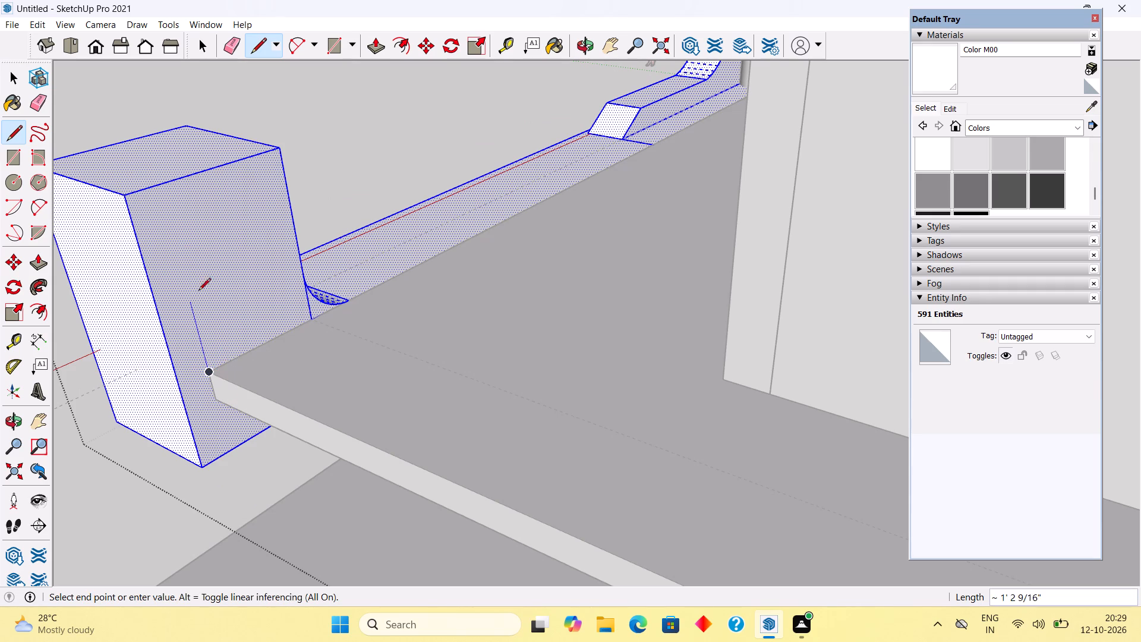
left_click(162, 186)
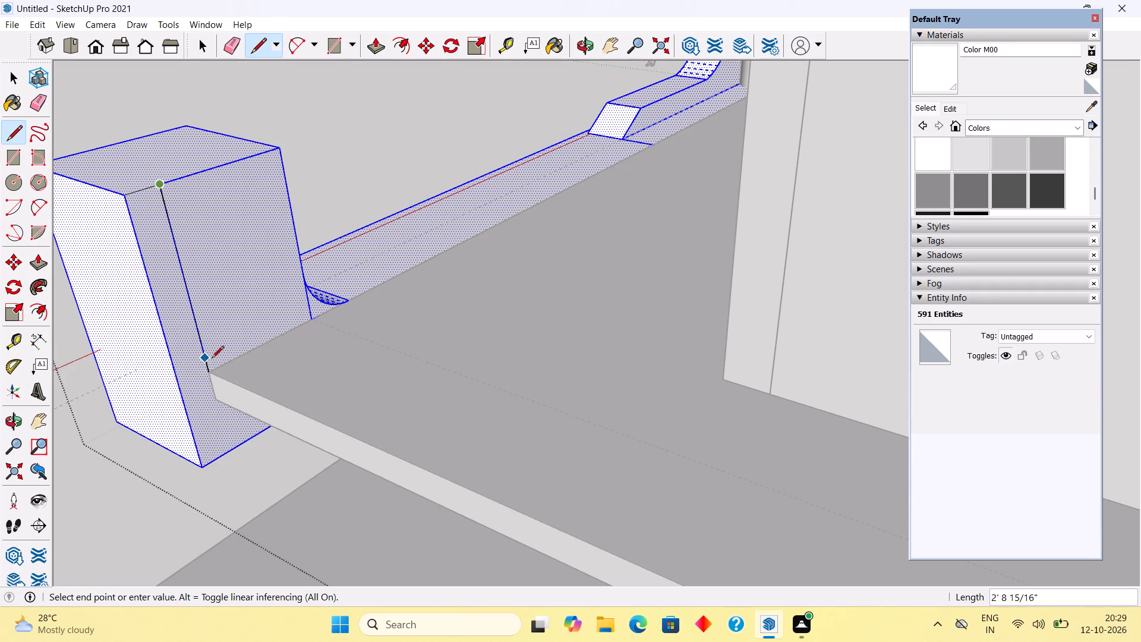
left_click(213, 373)
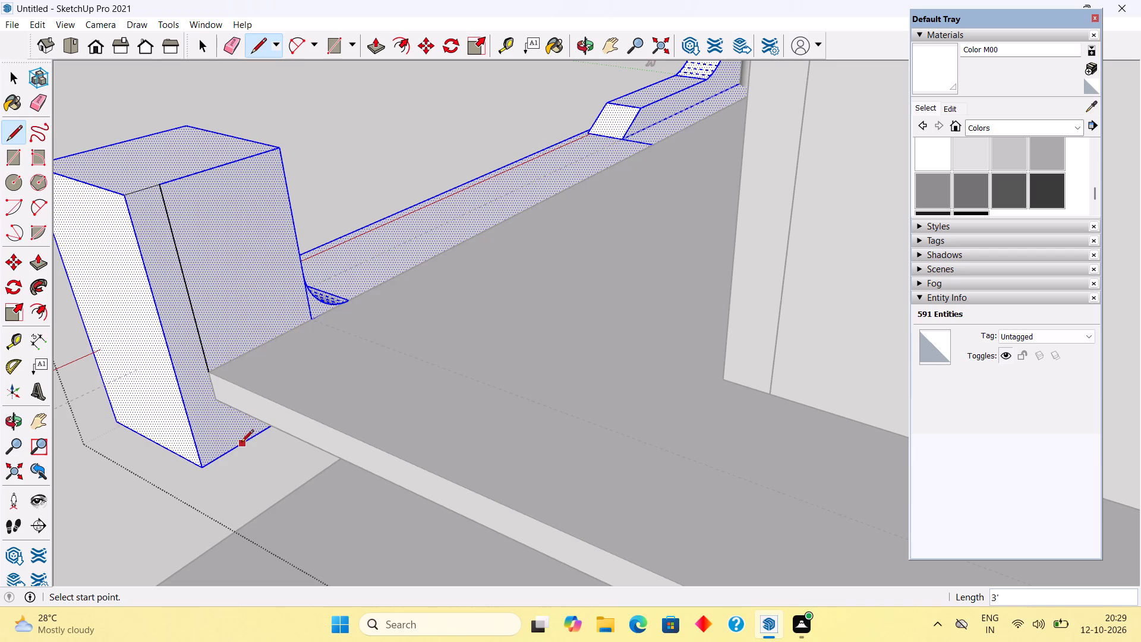
left_click(235, 449)
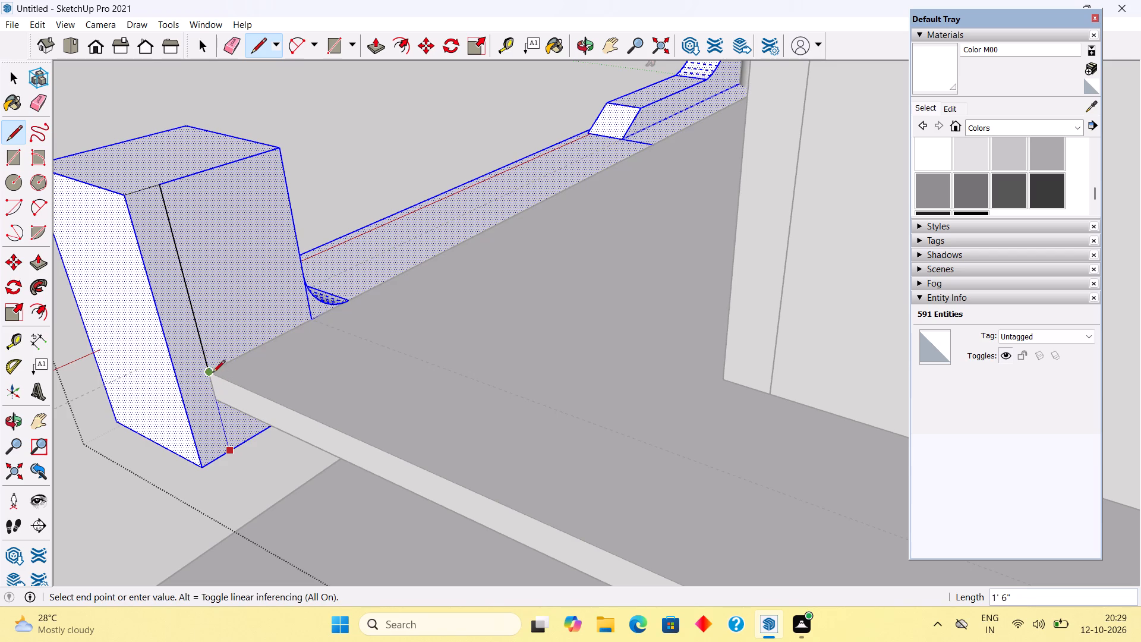
left_click(210, 376)
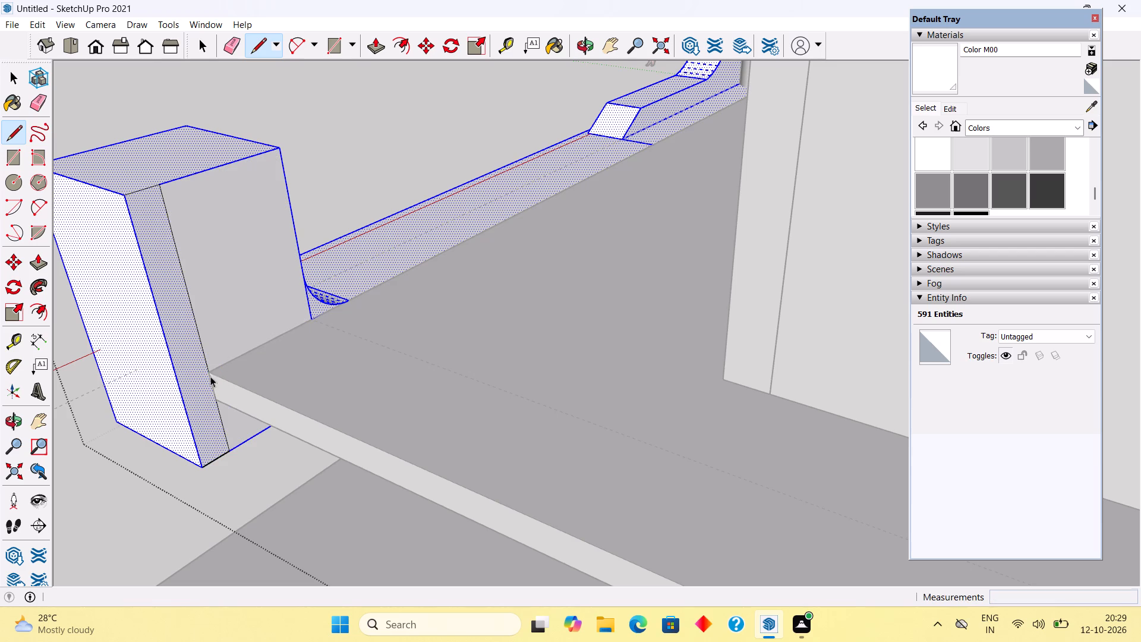
Extrude the split outer strip of the end post back along the balcony slab's side edge.
key("space")
key("p")
left_click(199, 398)
scroll(291, 445, "down", 4)
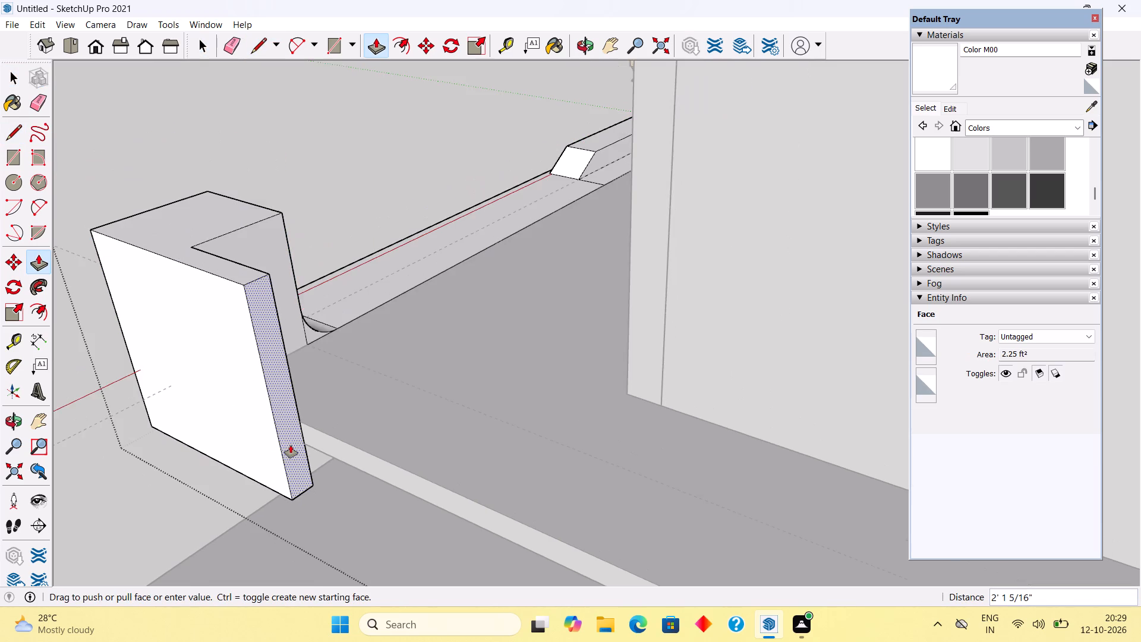
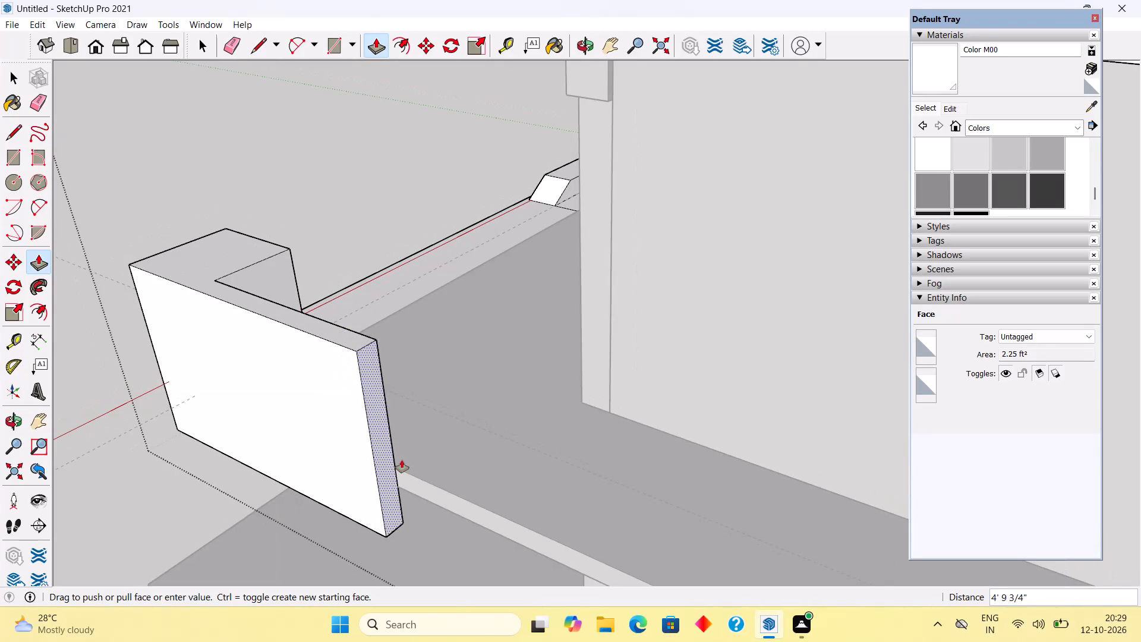
Extrude the end post's outer strip about 3' 6 1/2" back along the balcony slab's side edge and leave the frame's group.
left_click(357, 442)
middle_click_drag(368, 438, 213, 479)
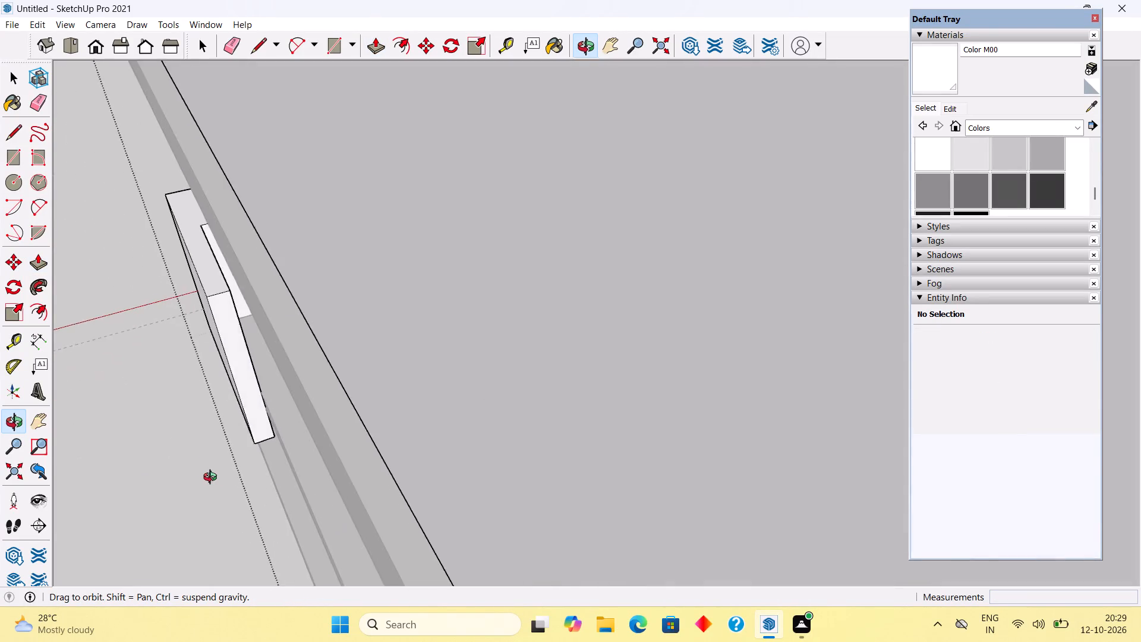
middle_click_drag(213, 479, 136, 398)
scroll(381, 222, "up", 6)
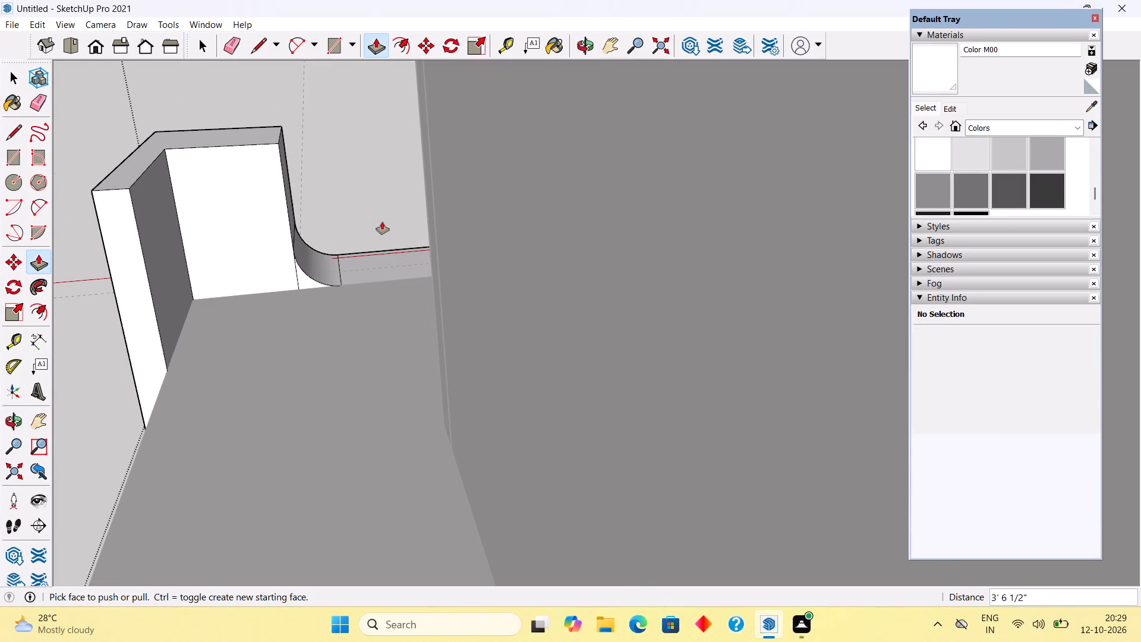
key("space")
left_click(333, 161)
middle_click_drag(299, 270, 295, 383)
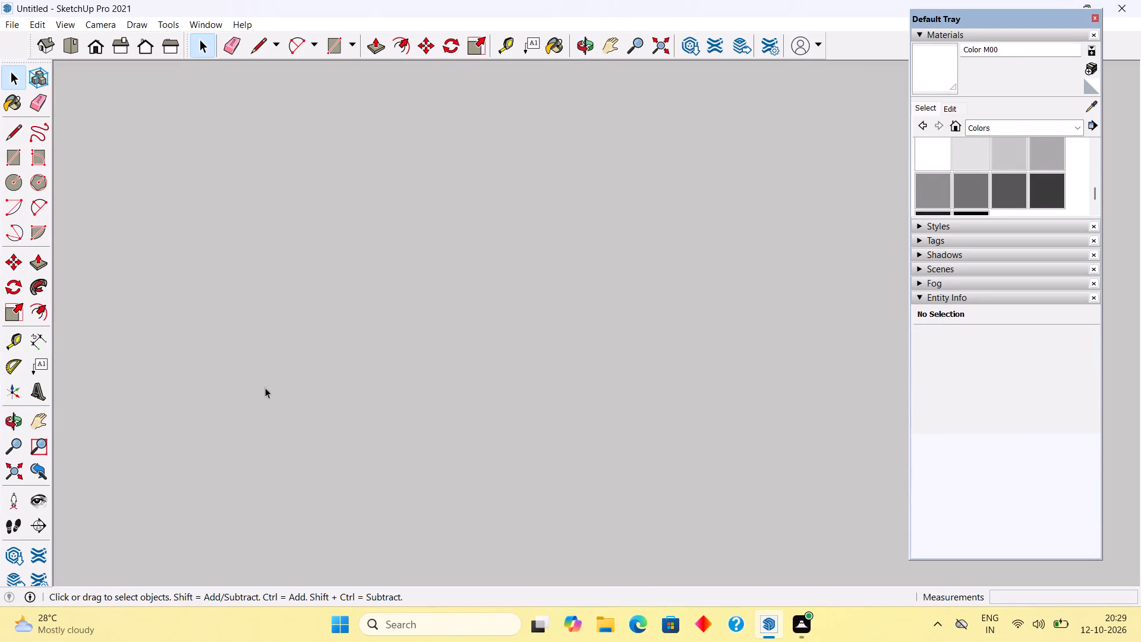
left_click(11, 464)
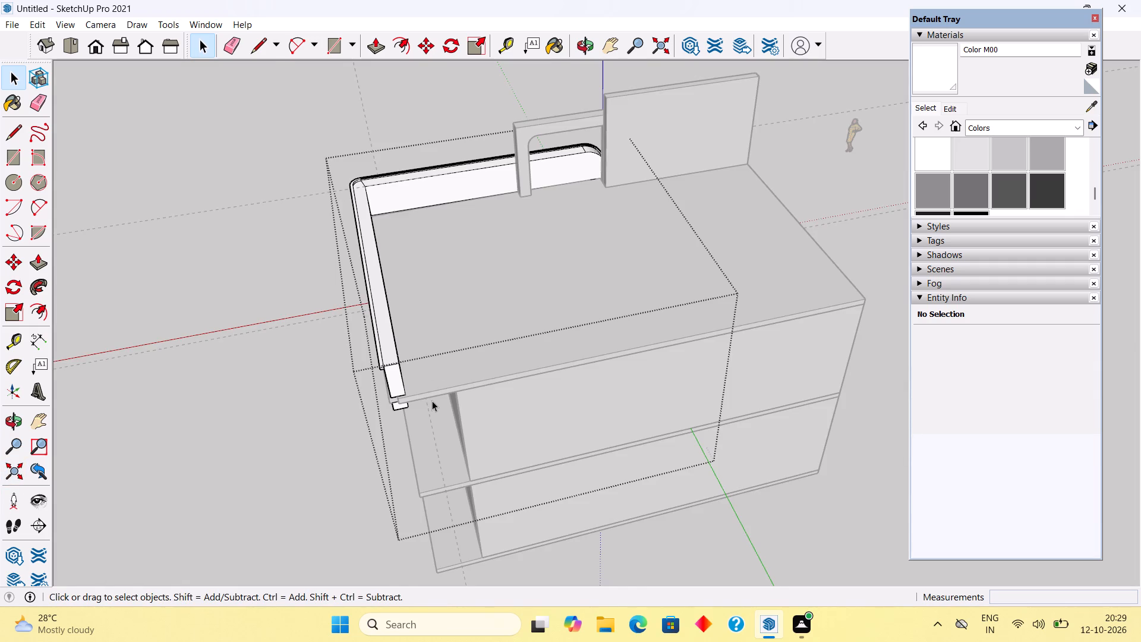
scroll(432, 401, "up", 5)
middle_click_drag(399, 384, 440, 218)
scroll(389, 250, "up", 8)
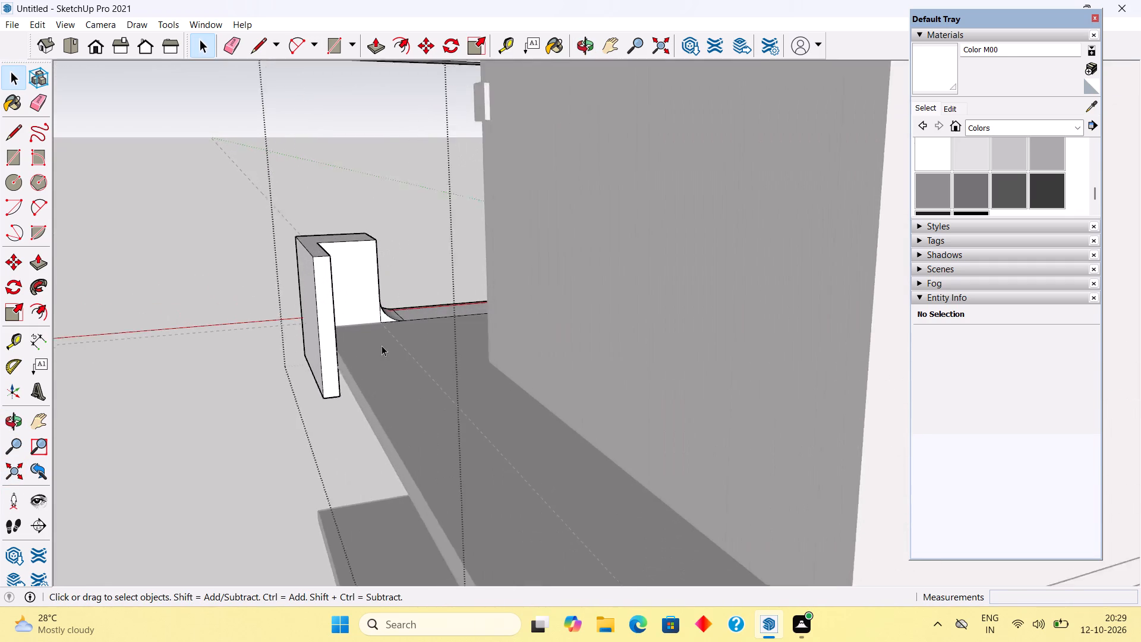
scroll(382, 345, "up", 2)
double_click(451, 221)
Draw a 1' by 1' square on the balcony slab's corner, inside the L-shaped end post.
middle_click_drag(412, 312, 385, 356)
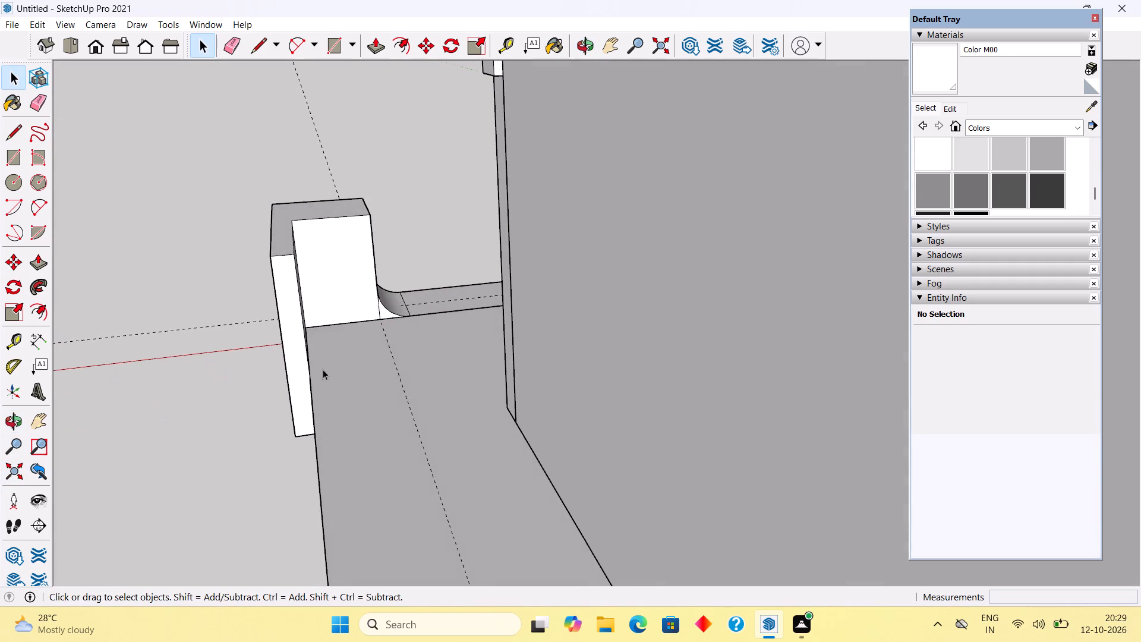
scroll(310, 369, "up", 9)
middle_click_drag(272, 345, 251, 383)
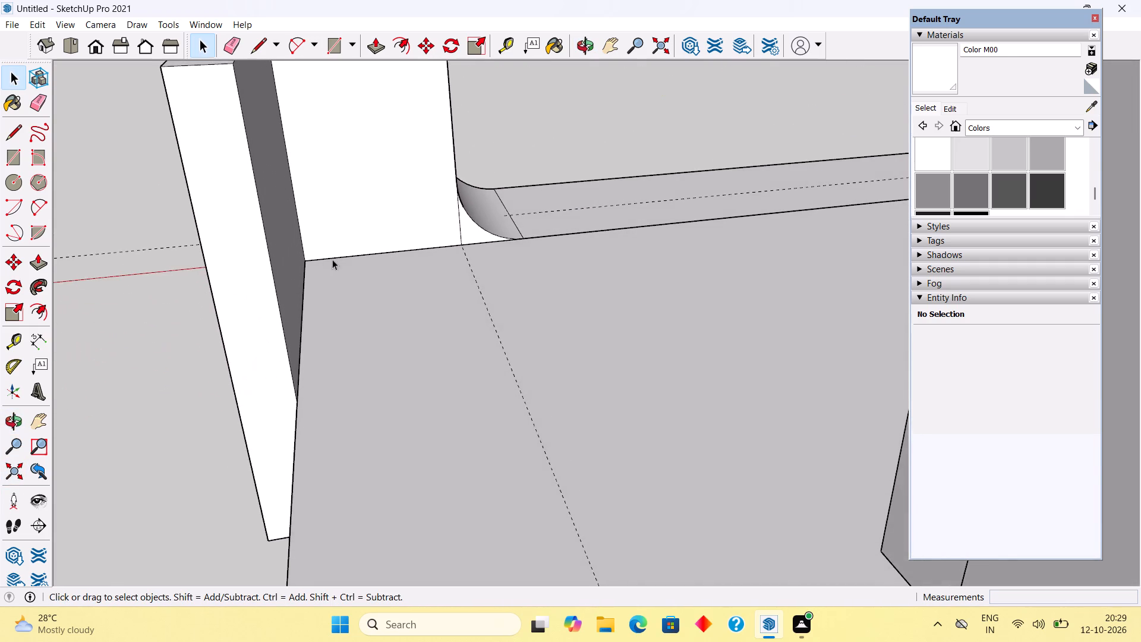
scroll(336, 246, "up", 3)
key("r")
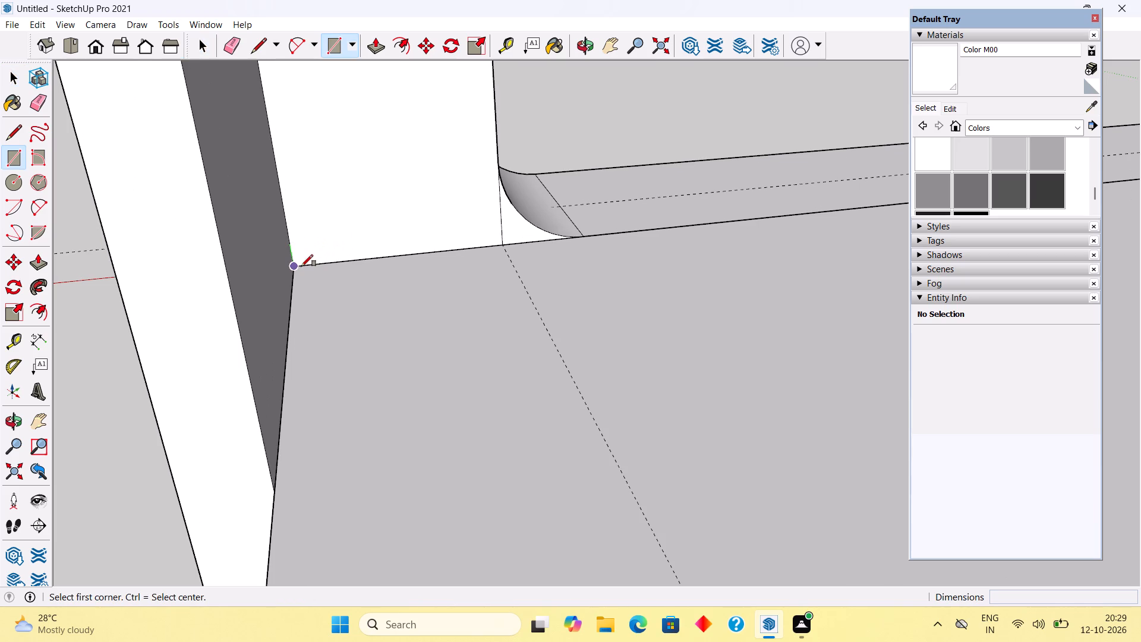
left_click(301, 266)
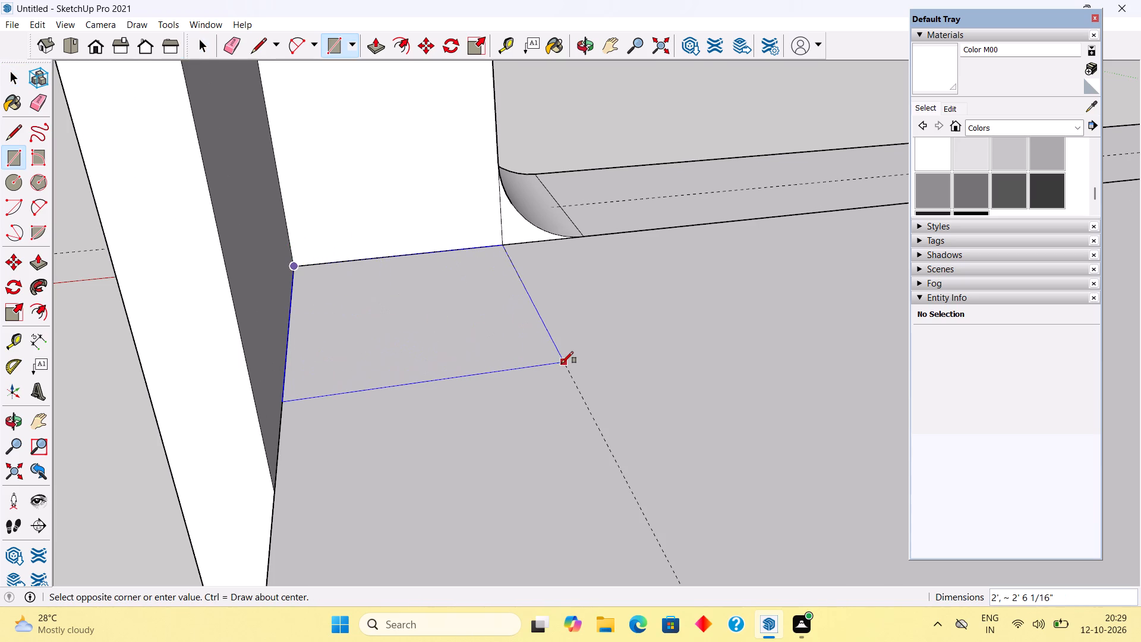
key("1")
type("',1'")
key("Return")
key("space")
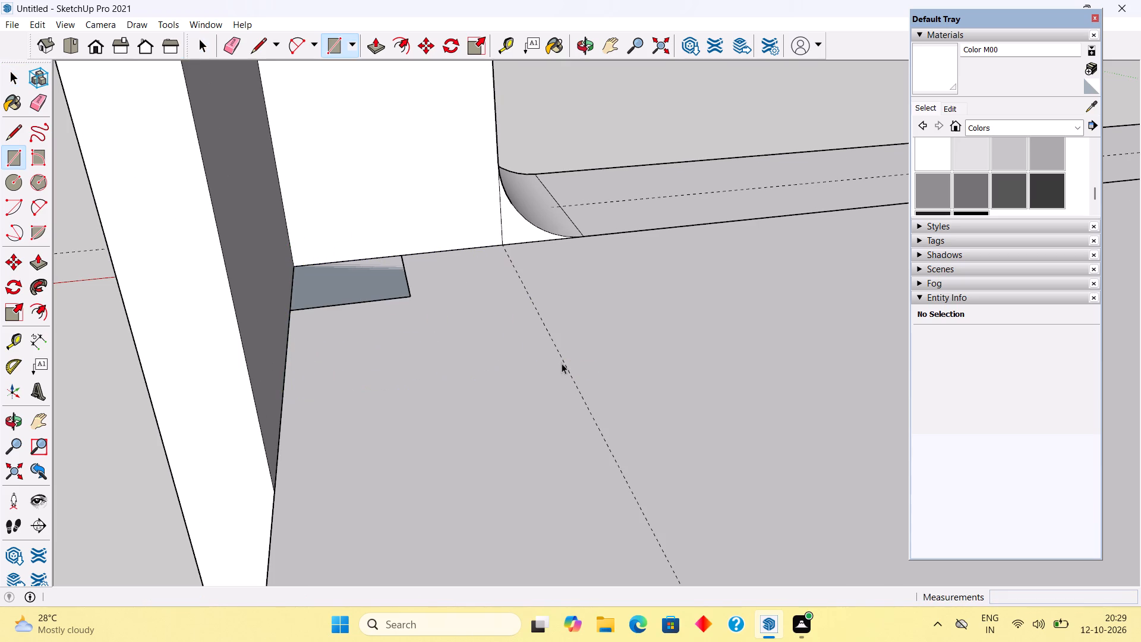
Extrude the 1' square upward about 10' 2" to the roof overhang's edge band, forming a corner column.
type("p")
left_click(361, 294)
scroll(345, 231, "down", 5)
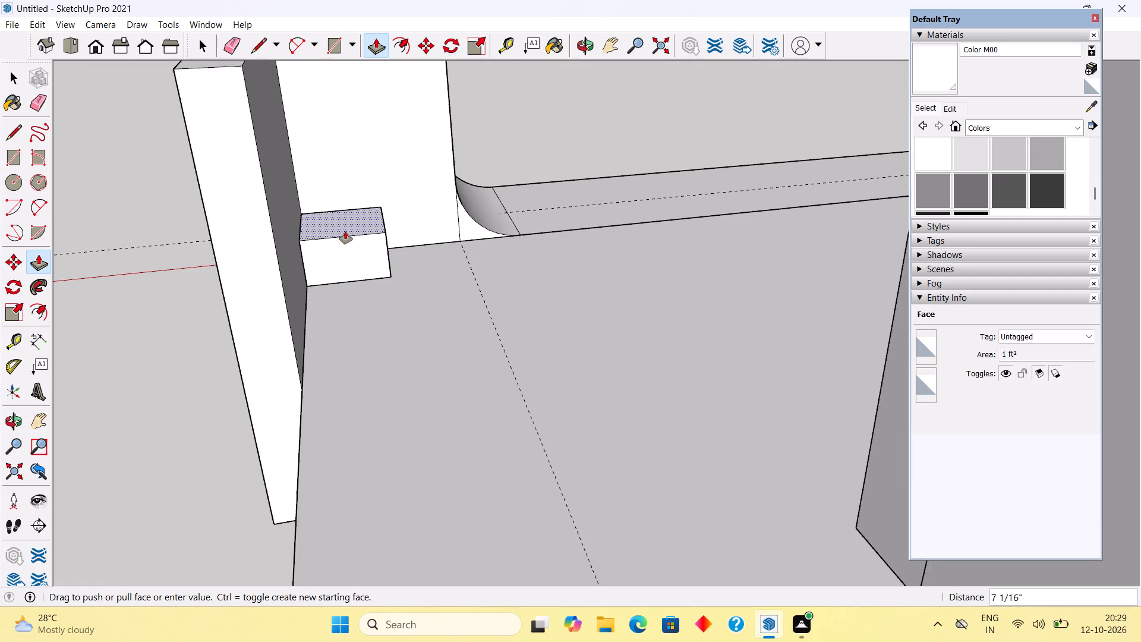
scroll(345, 231, "down", 6)
middle_click_drag(345, 231, 619, 187)
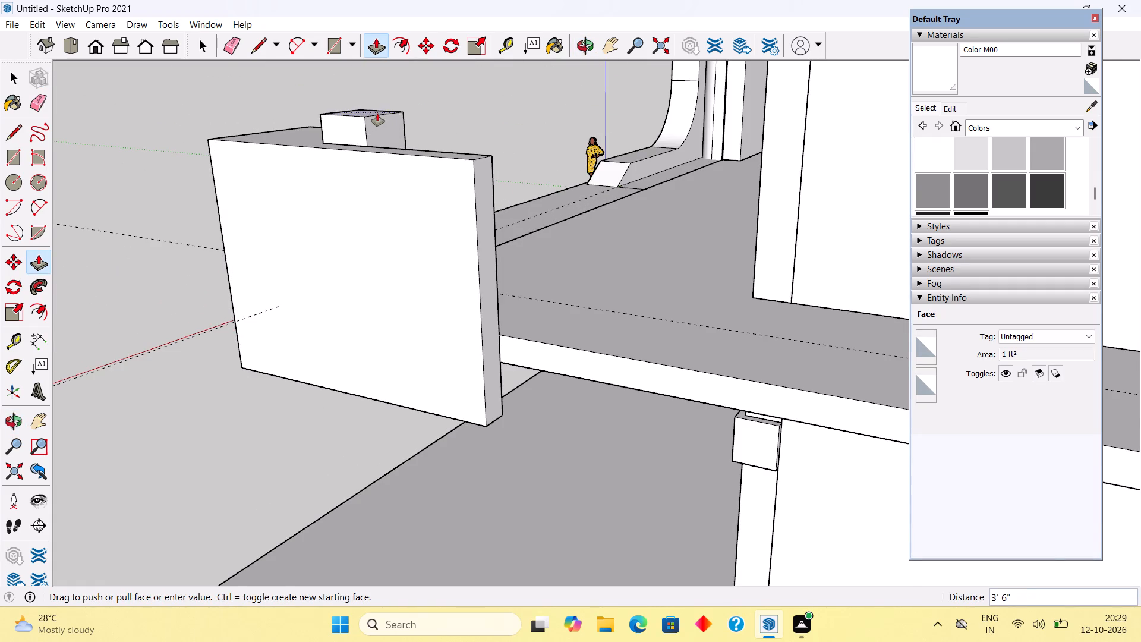
scroll(377, 114, "down", 15)
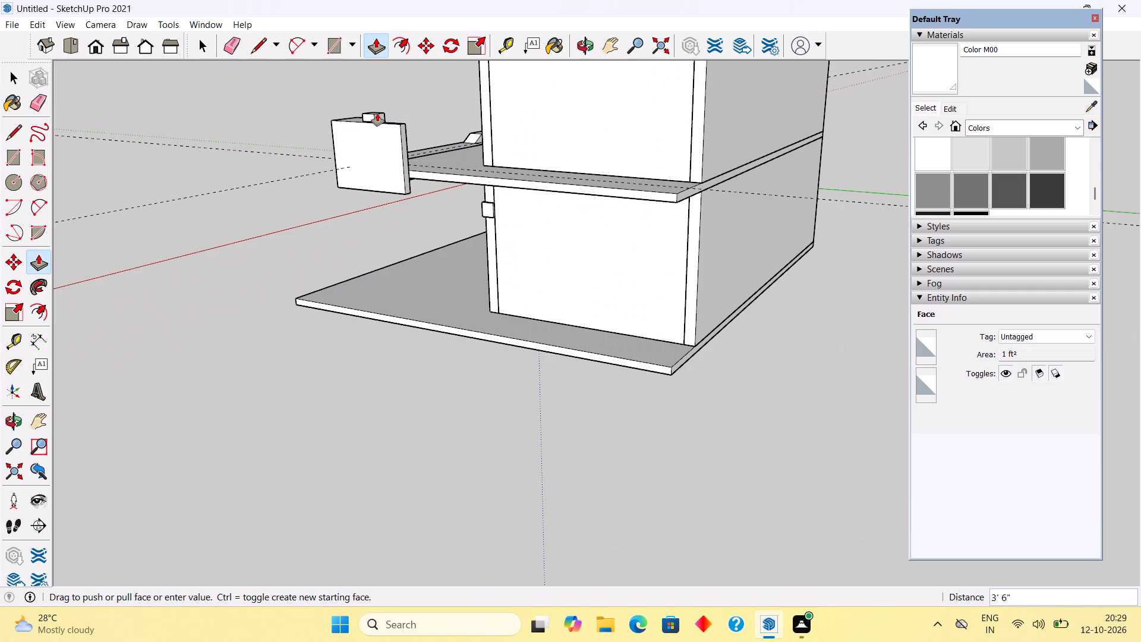
scroll(377, 114, "down", 11)
scroll(368, 83, "up", 2)
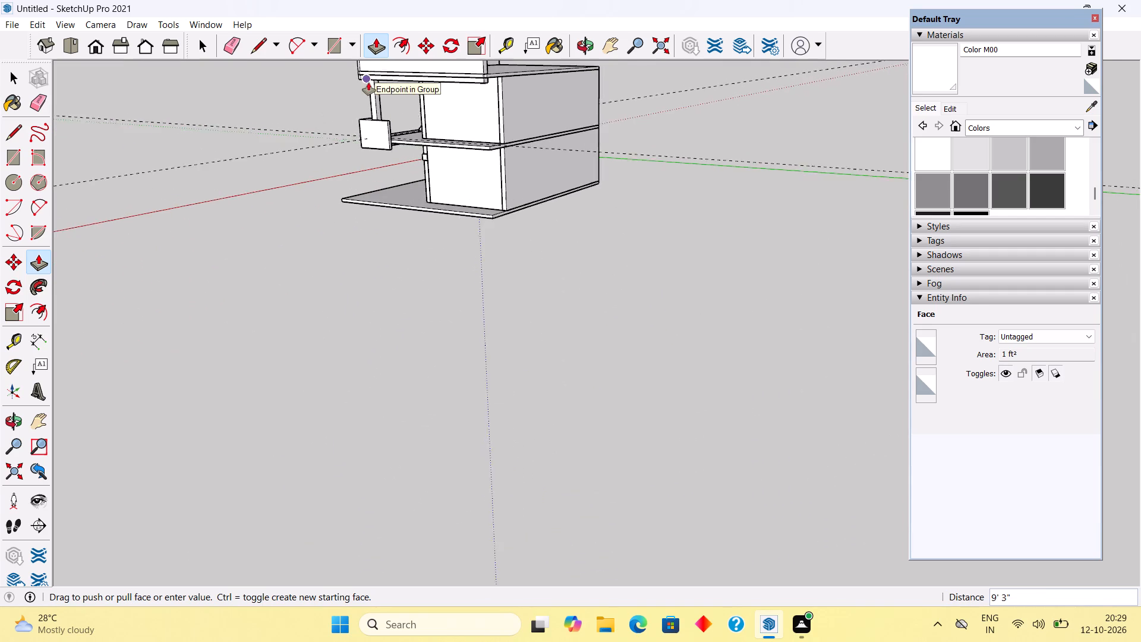
scroll(368, 83, "up", 1)
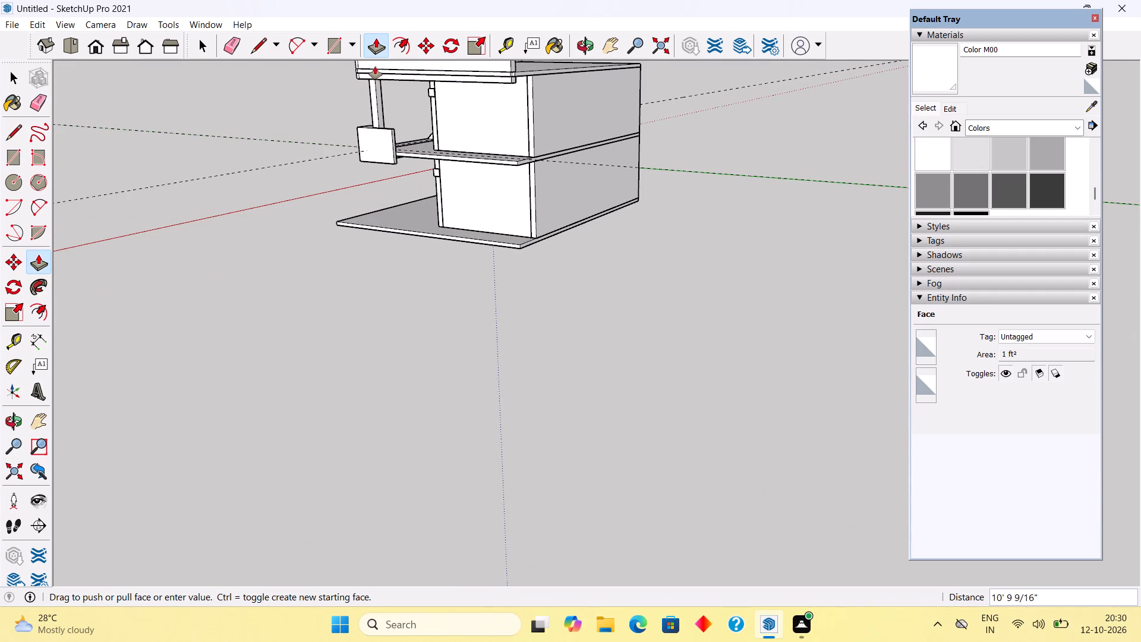
scroll(375, 66, "up", 13)
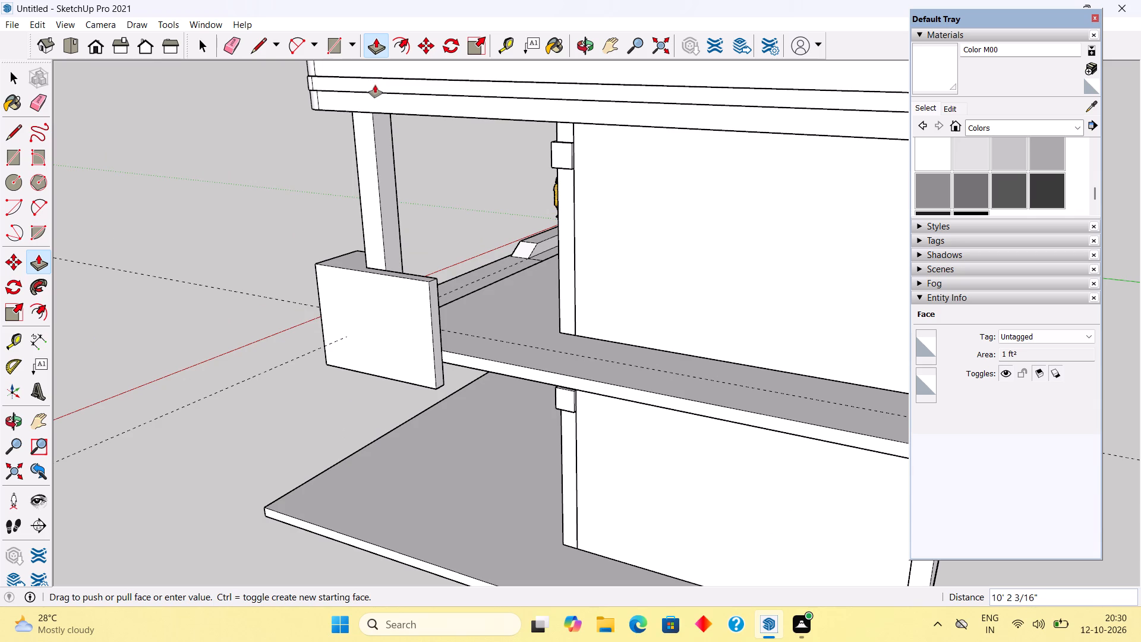
left_click(375, 85)
key("space")
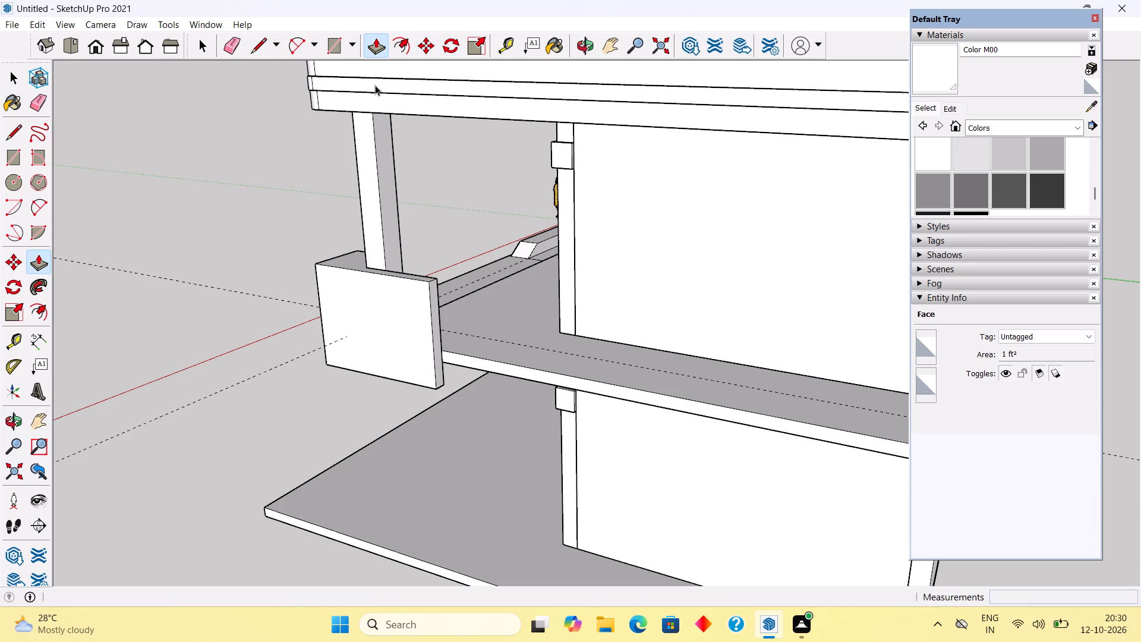
Examine from several sides how the new corner column meets the roof overhang's edge beams.
scroll(317, 207, "down", 5)
middle_click_drag(305, 237, 830, 216)
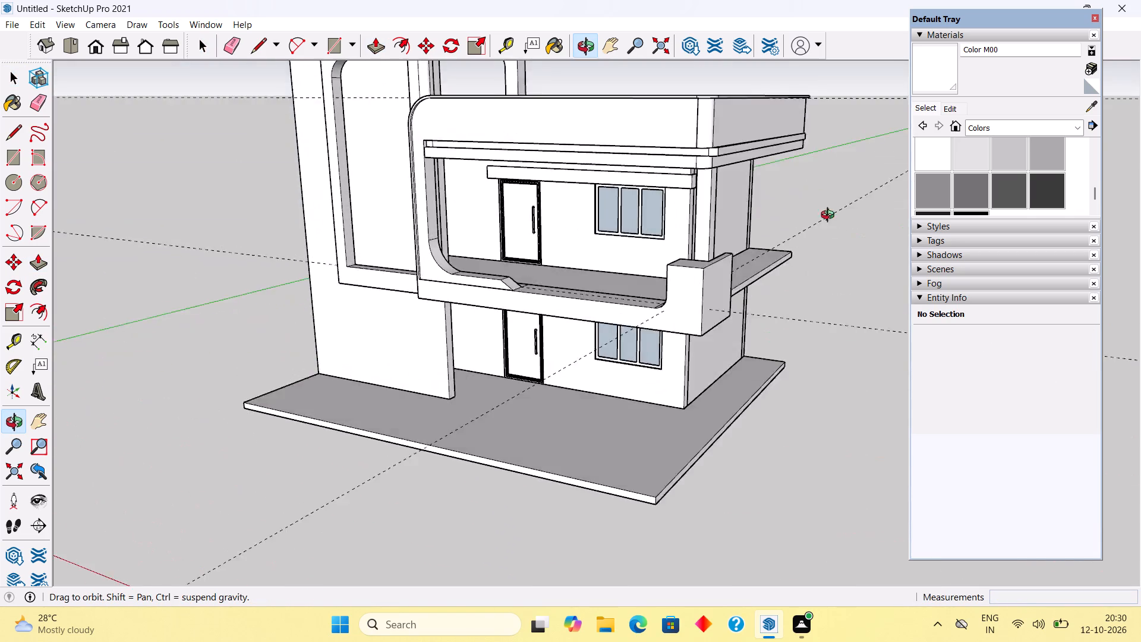
middle_click_drag(830, 216, 926, 178)
scroll(791, 140, "up", 17)
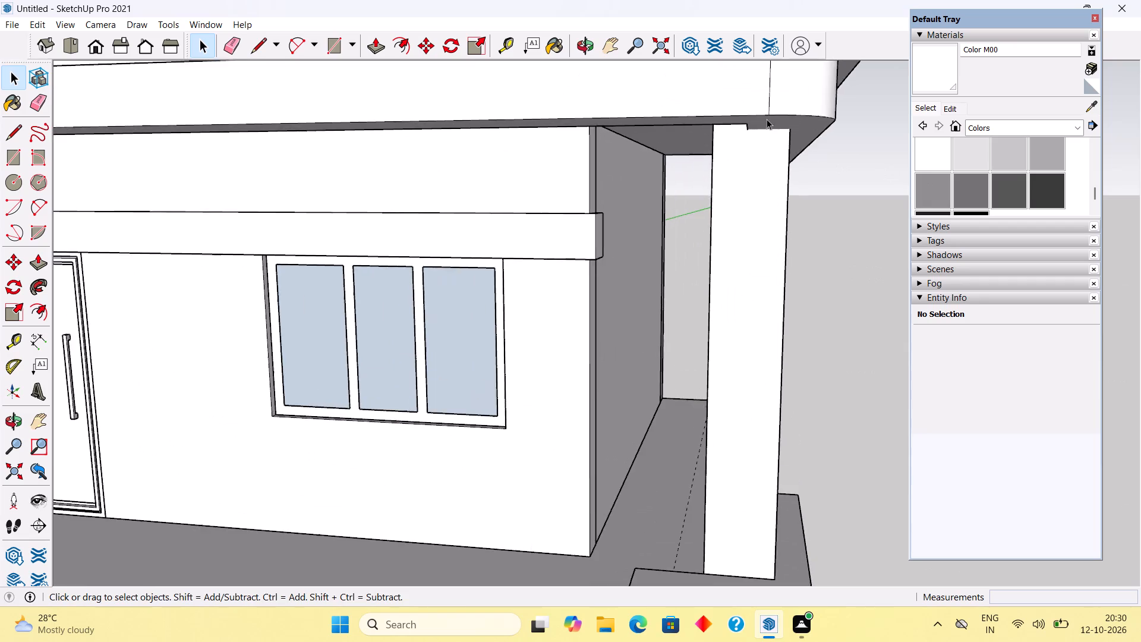
middle_click_drag(766, 118, 852, 41)
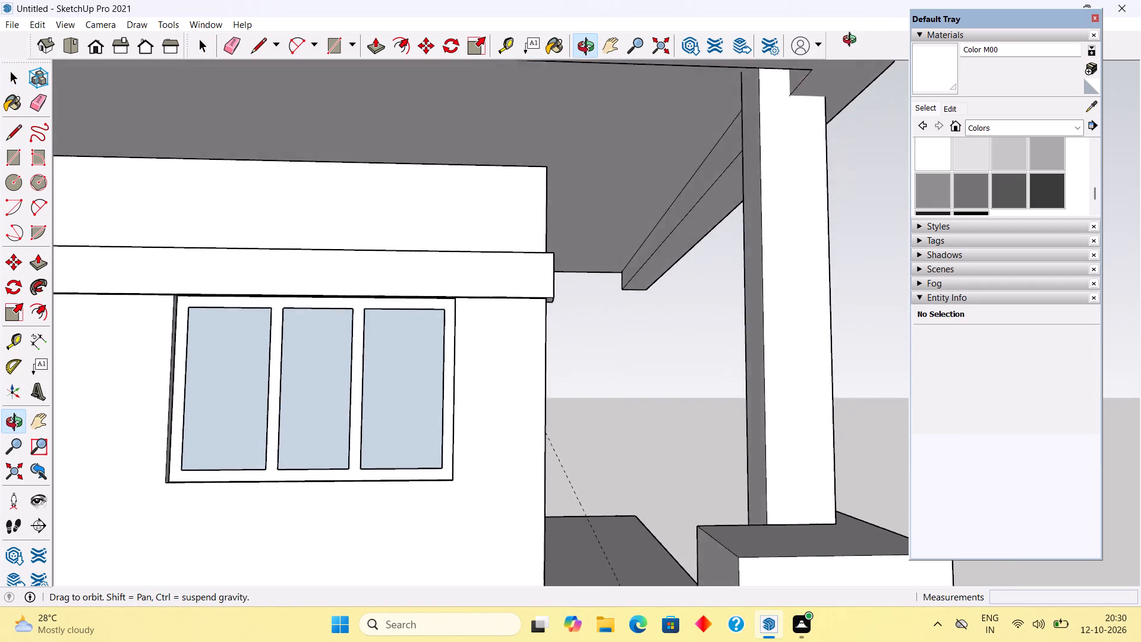
middle_click_drag(852, 41, 455, 253)
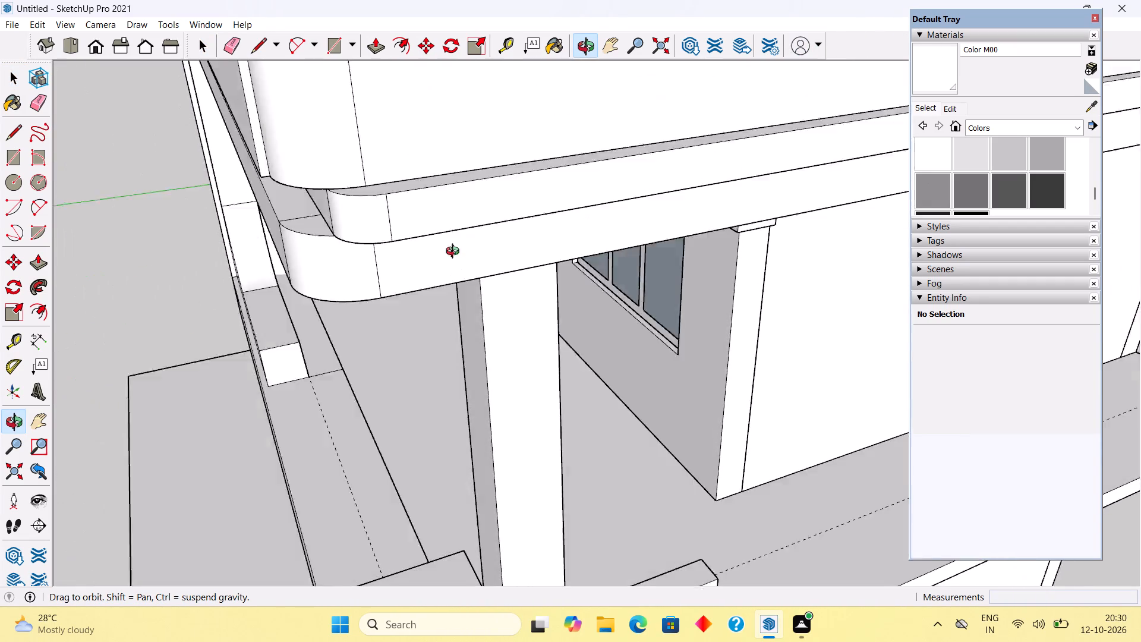
middle_click_drag(455, 253, 496, 153)
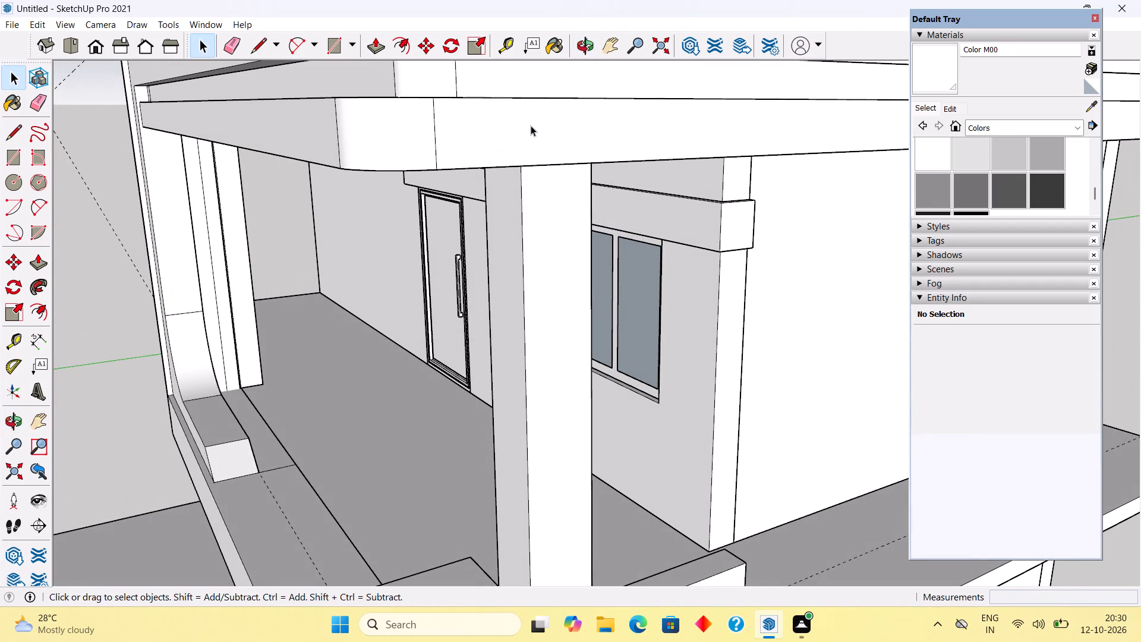
scroll(531, 125, "down", 4)
middle_click_drag(530, 171, 544, 146)
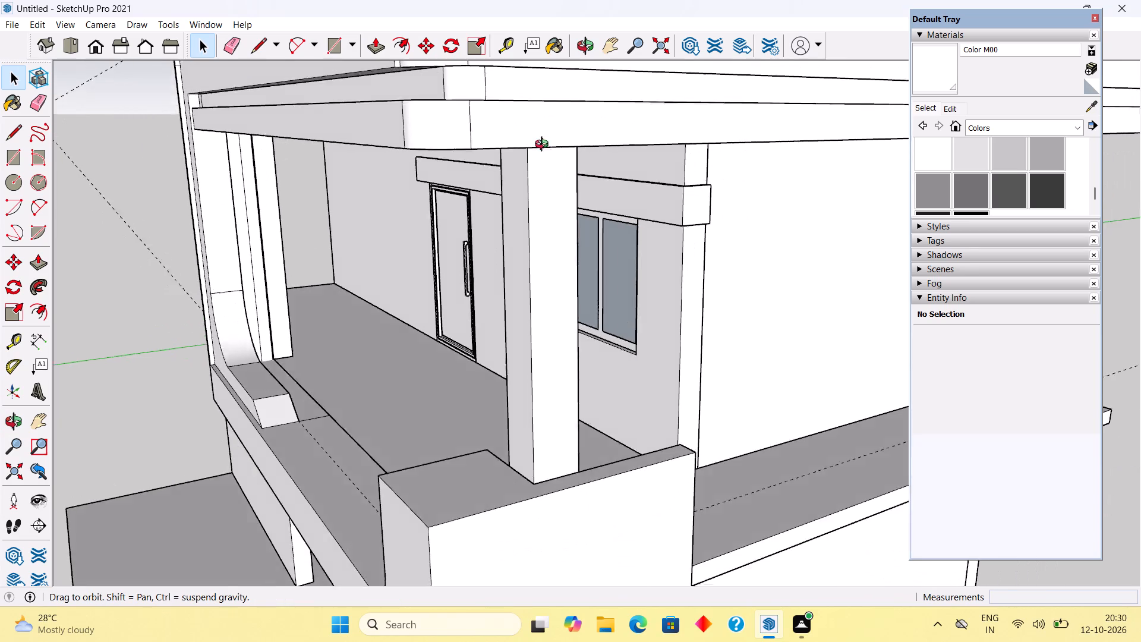
middle_click_drag(544, 146, 595, 150)
scroll(595, 147, "down", 8)
middle_click_drag(625, 152, 625, 126)
scroll(625, 148, "up", 2)
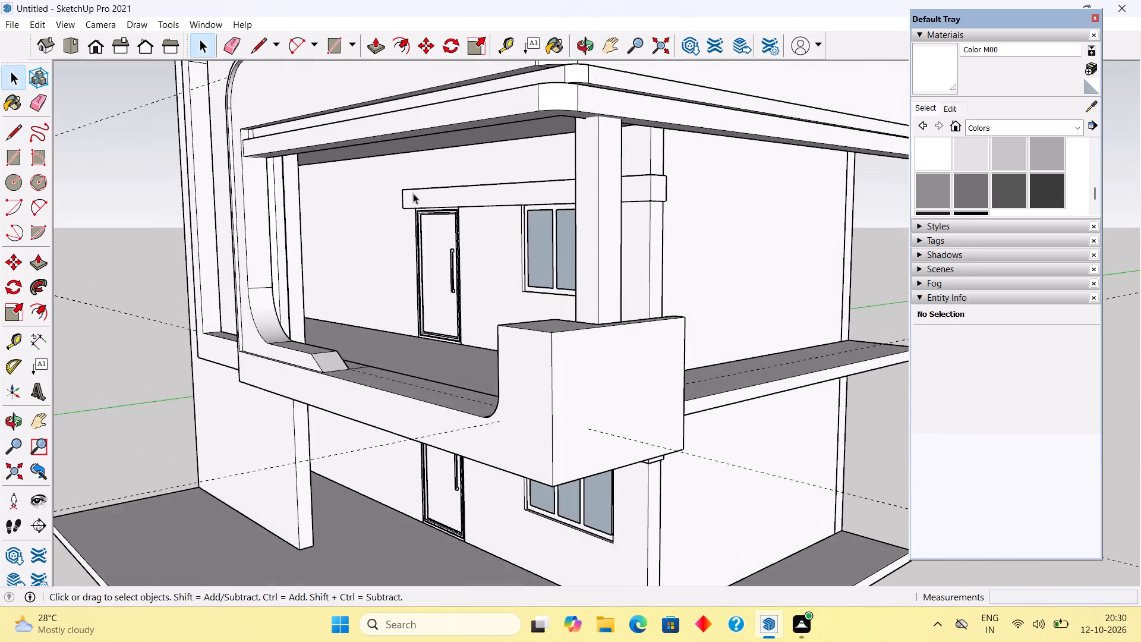
scroll(413, 192, "up", 1)
middle_click_drag(418, 181, 557, 171)
scroll(557, 170, "down", 2)
middle_click_drag(610, 210, 778, 181)
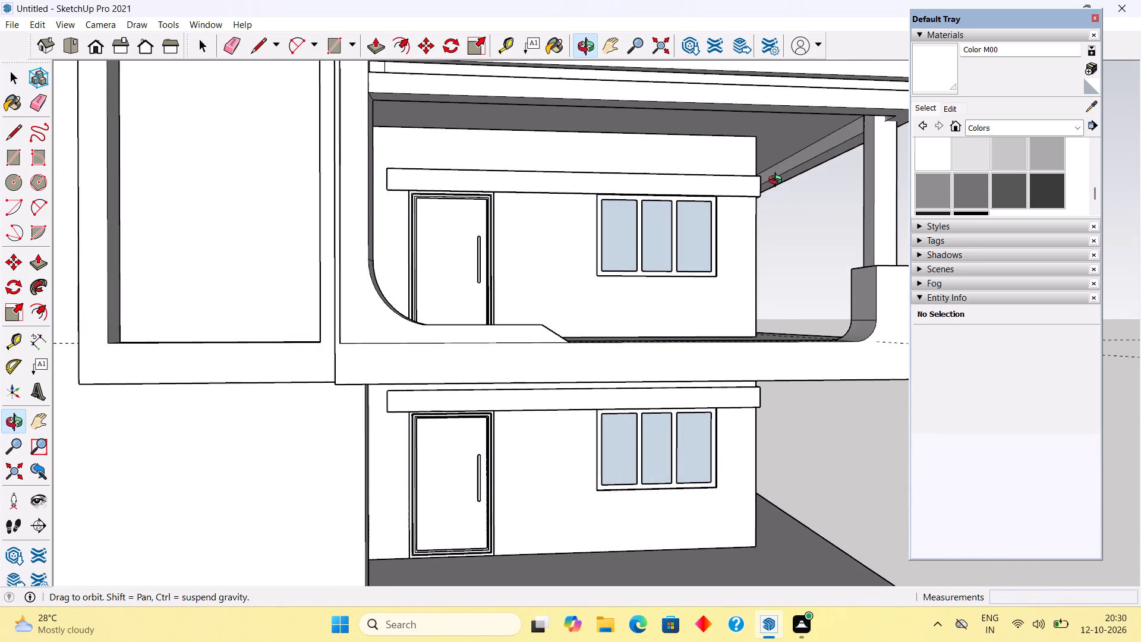
middle_click_drag(778, 181, 762, 166)
scroll(817, 80, "up", 5)
scroll(875, 158, "up", 1)
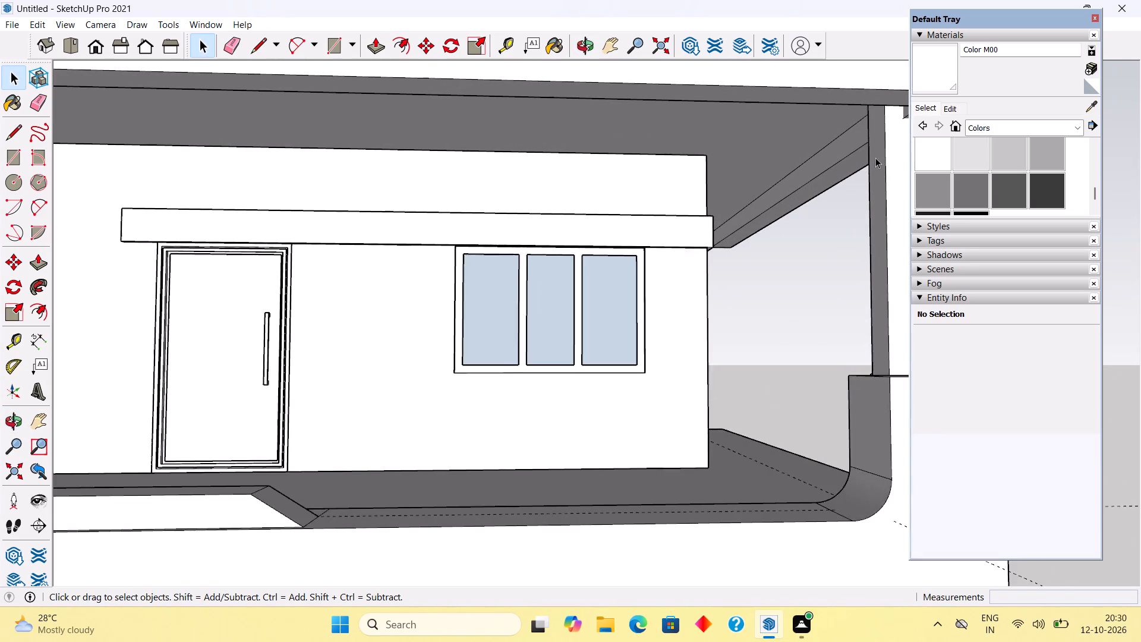
scroll(800, 163, "down", 10)
middle_click_drag(752, 168, 833, 151)
scroll(787, 175, "up", 7)
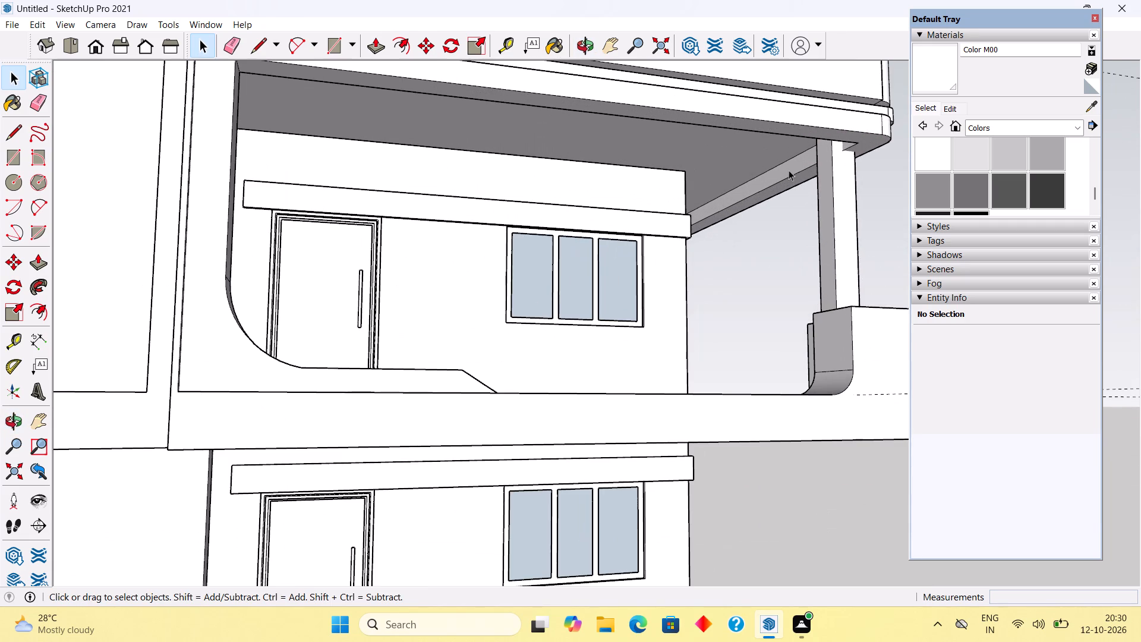
Extrude the inner face of the roof overhang's side beam about 5 7/16" inward over the column, and extend it by another 1".
triple_click(801, 162)
scroll(801, 162, "up", 6)
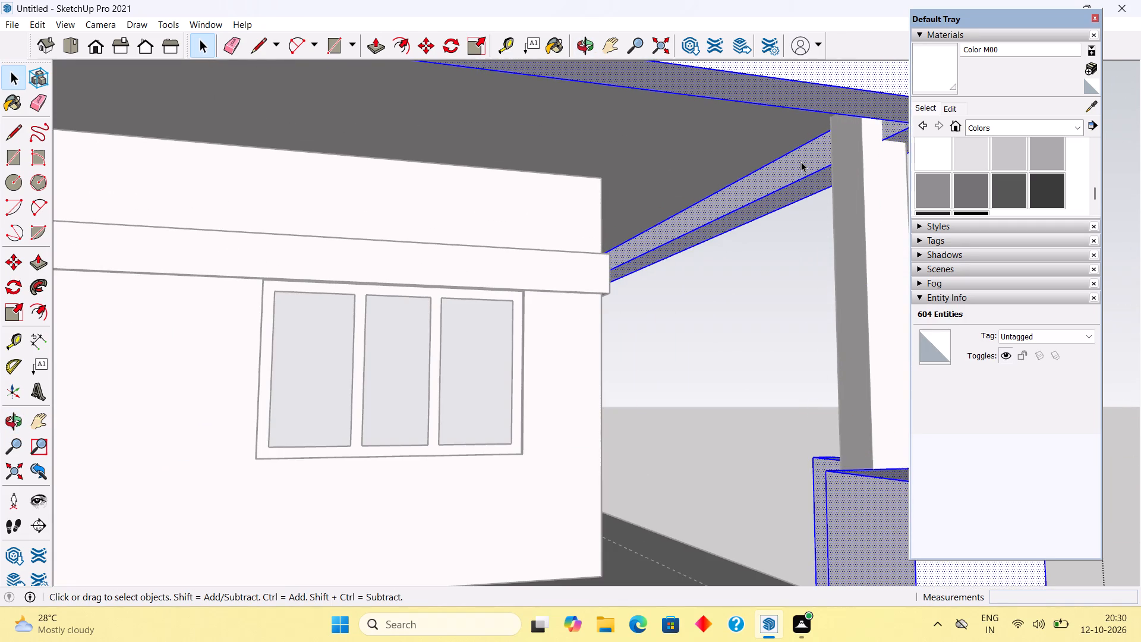
left_click(801, 162)
key("p")
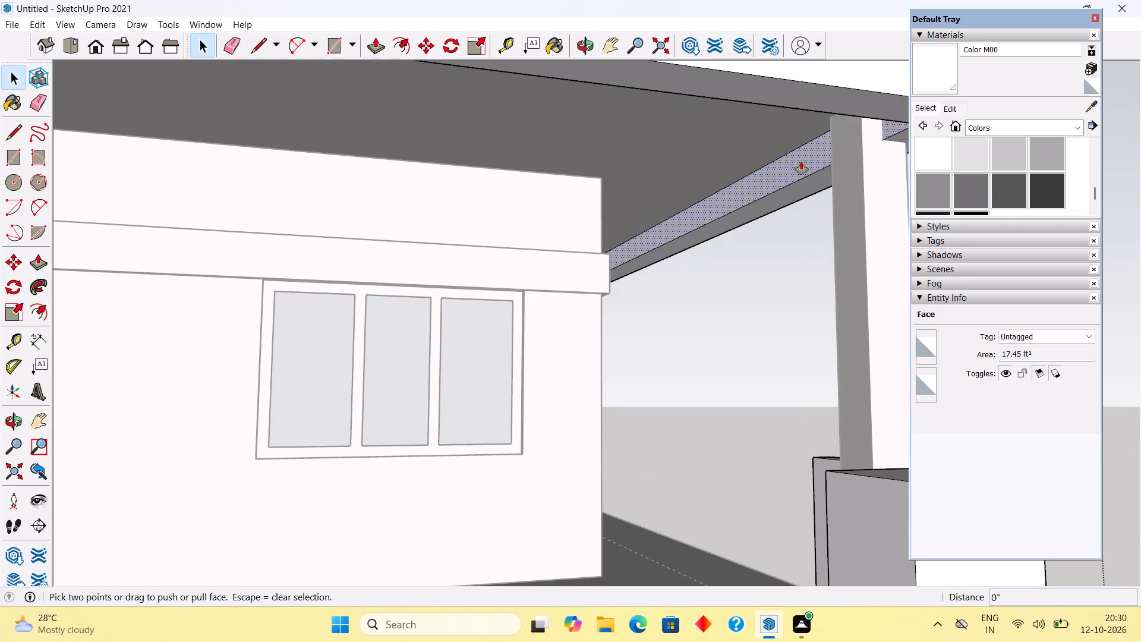
left_click(801, 162)
left_click(830, 155)
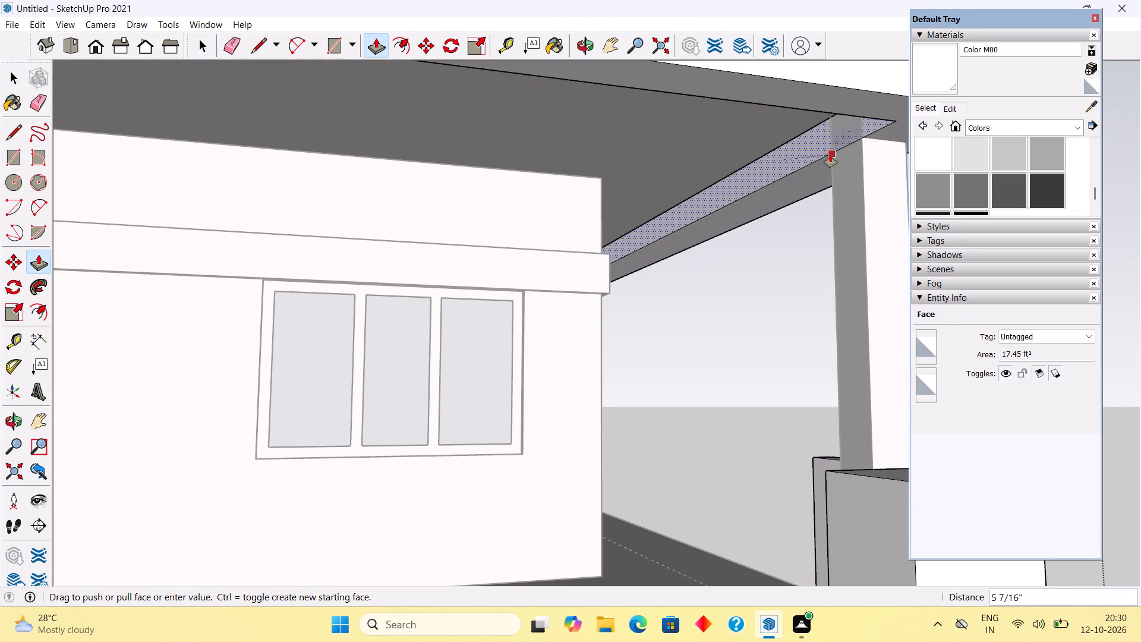
left_click(813, 142)
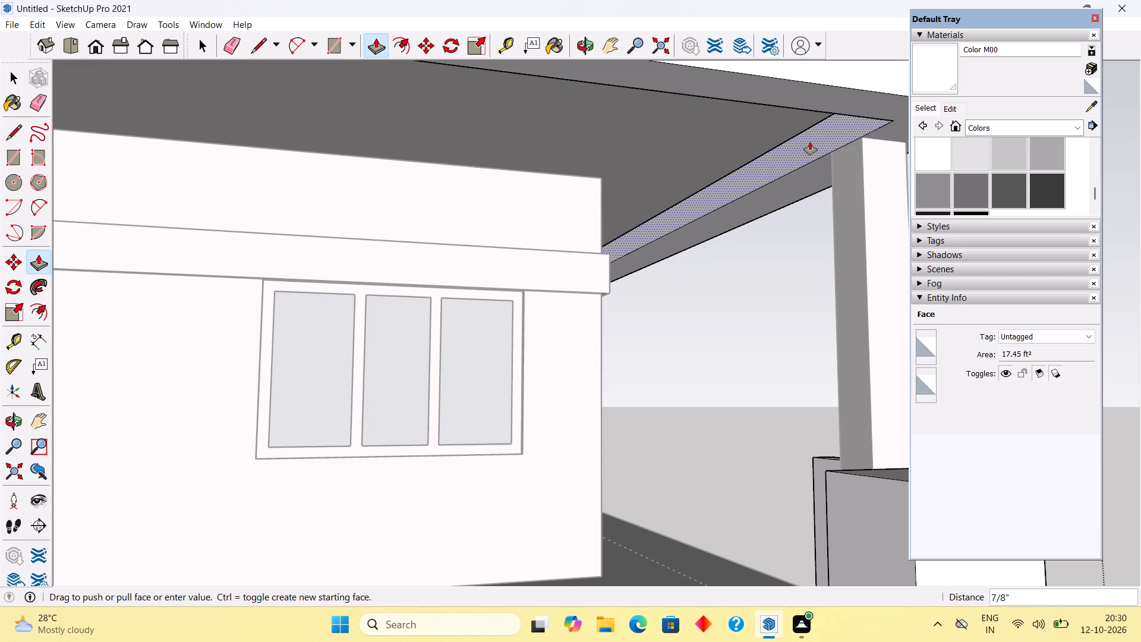
type("1\"")
key("Return")
key("space")
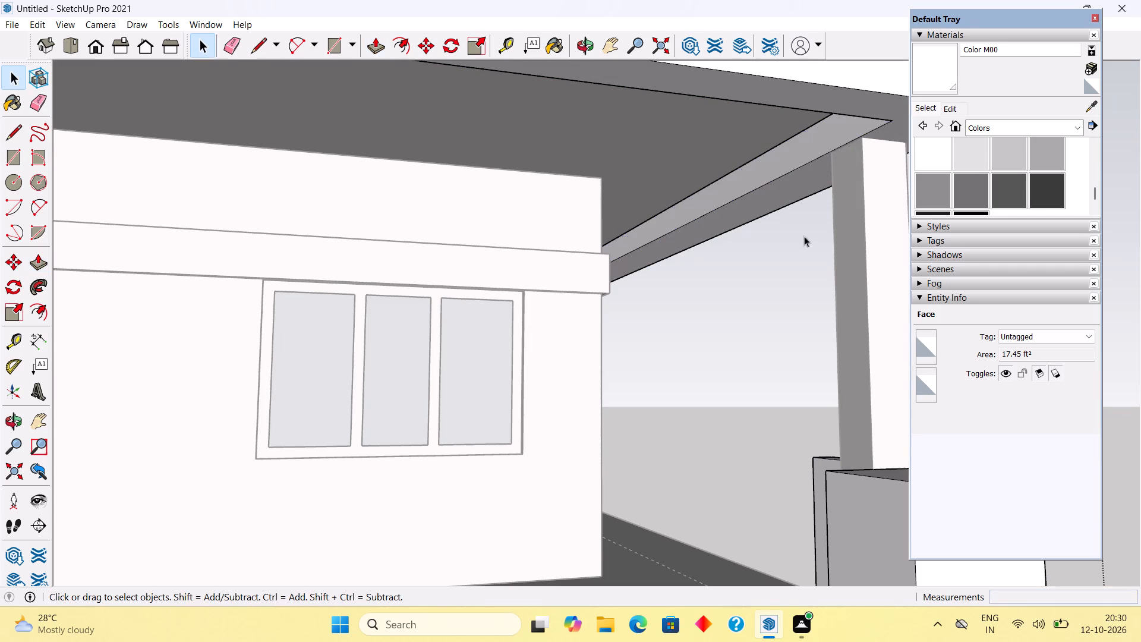
left_click(804, 251)
scroll(804, 253, "down", 6)
left_click(806, 269)
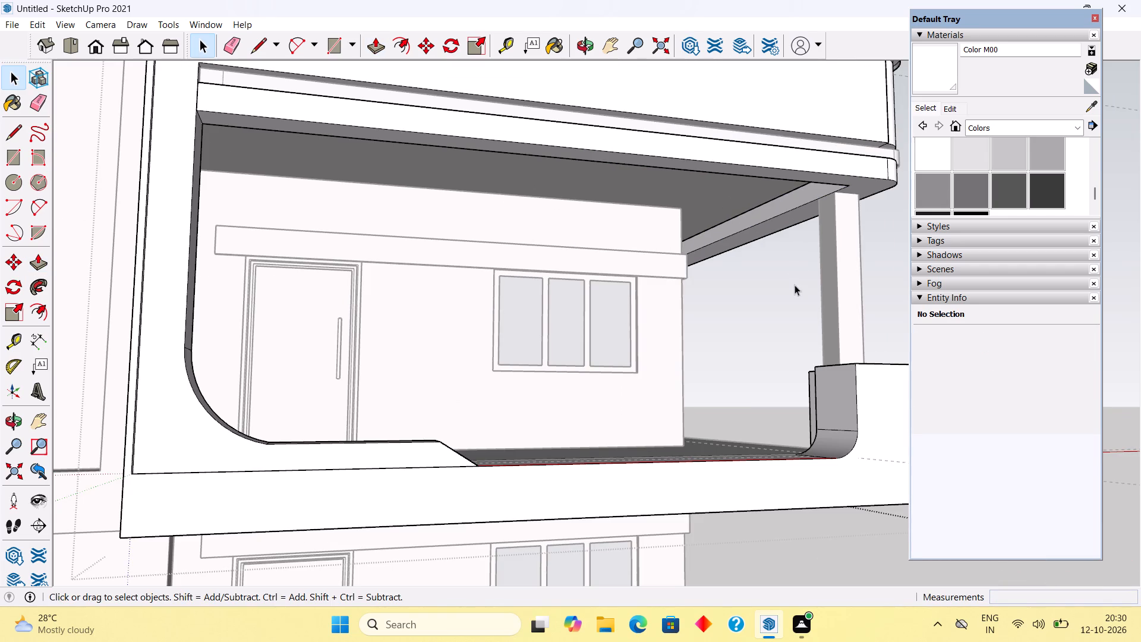
double_click(787, 284)
Draw lines along the two outer top edges of the corner column, where it meets the underside of the roof overhang.
scroll(787, 284, "down", 6)
middle_click_drag(778, 281, 730, 275)
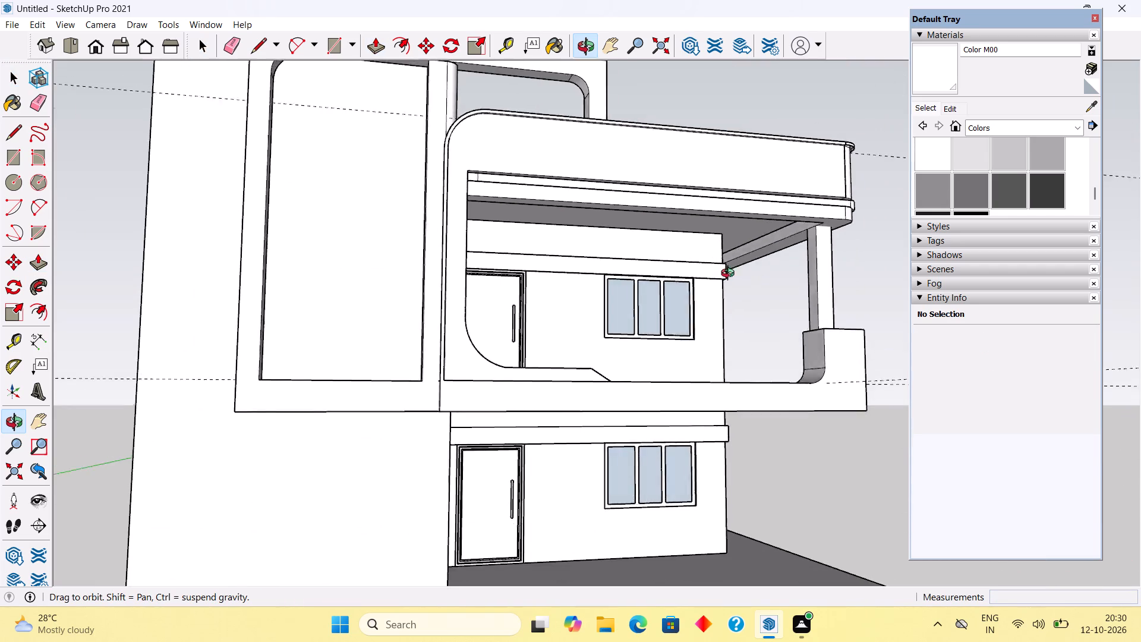
middle_click_drag(730, 275, 549, 264)
scroll(553, 266, "up", 1)
scroll(781, 184, "up", 4)
scroll(837, 153, "up", 5)
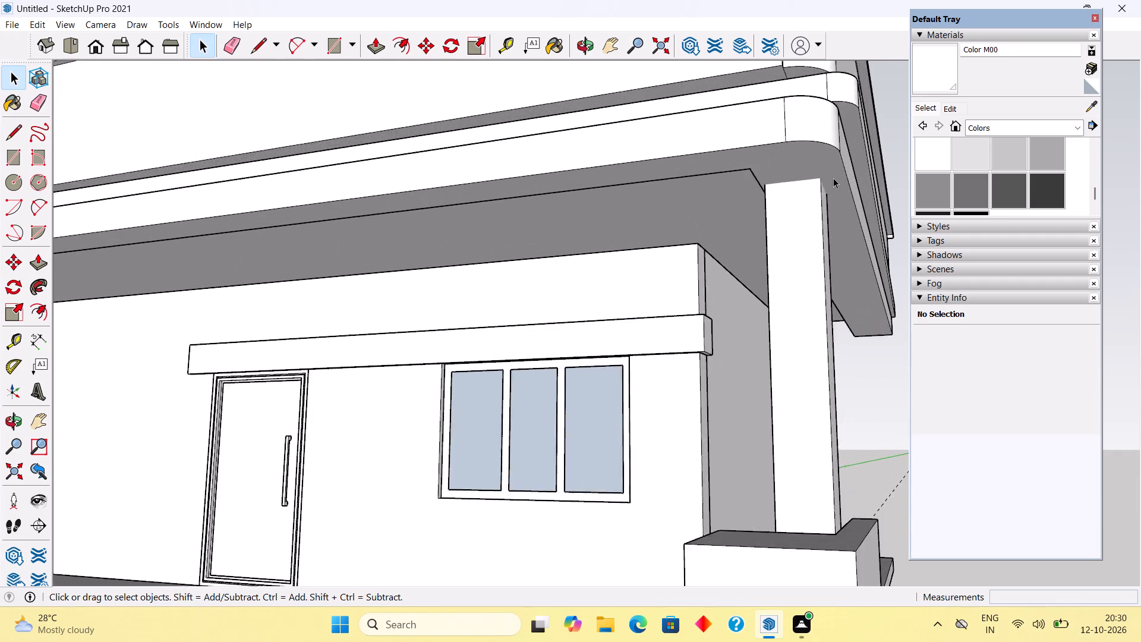
scroll(833, 178, "up", 9)
key("l")
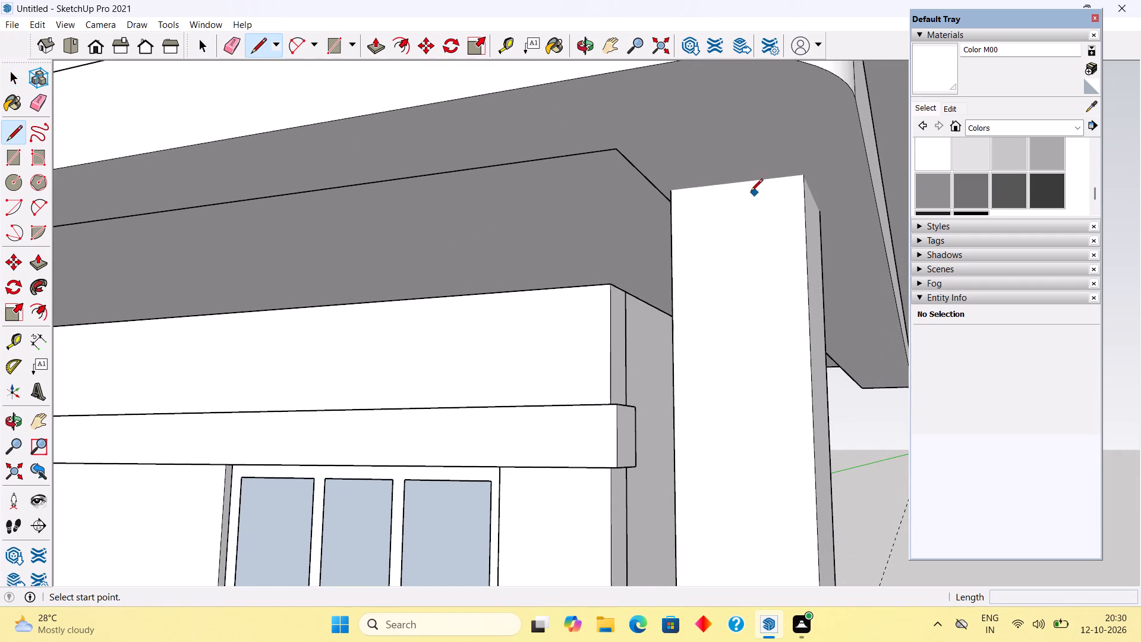
left_click(672, 188)
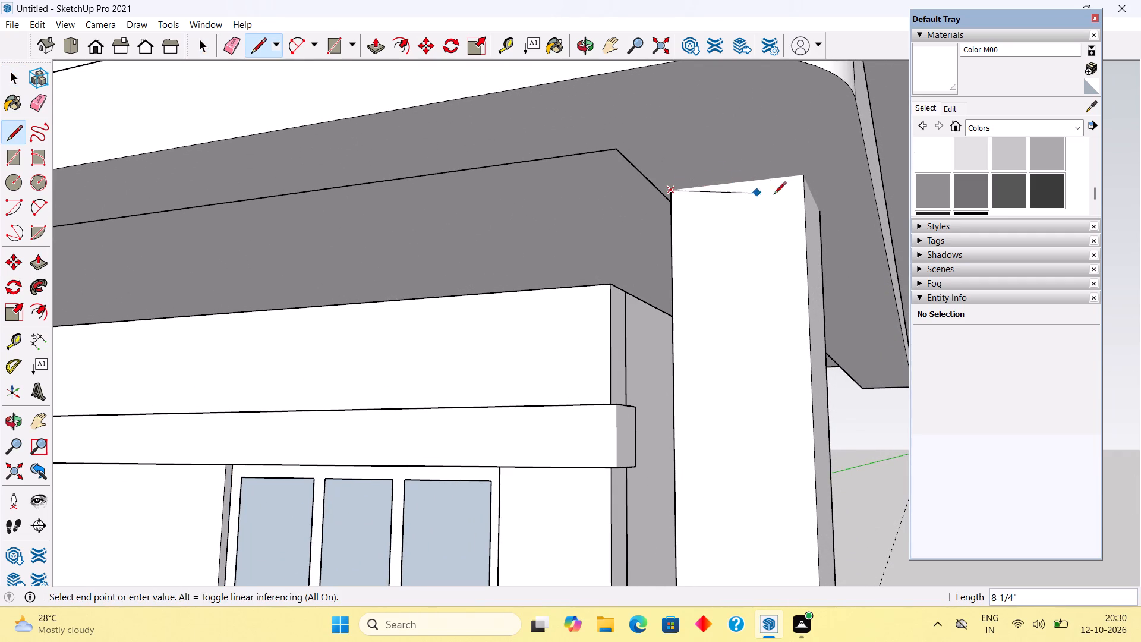
left_click(804, 177)
middle_click_drag(810, 182, 672, 204)
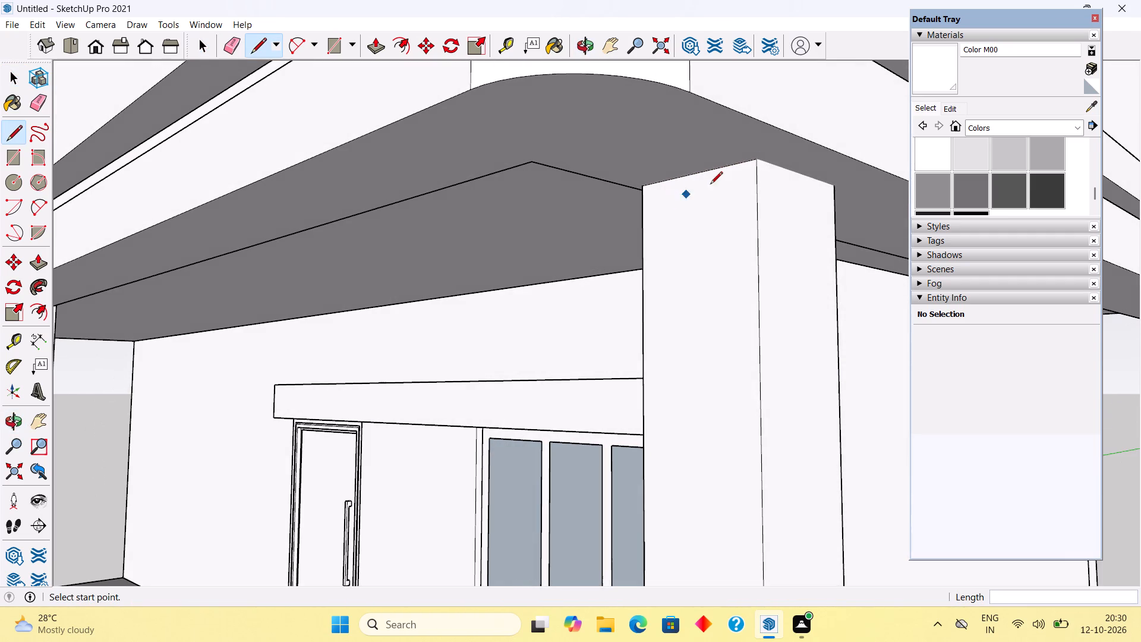
left_click(834, 185)
left_click(758, 160)
key("space")
scroll(723, 199, "down", 2)
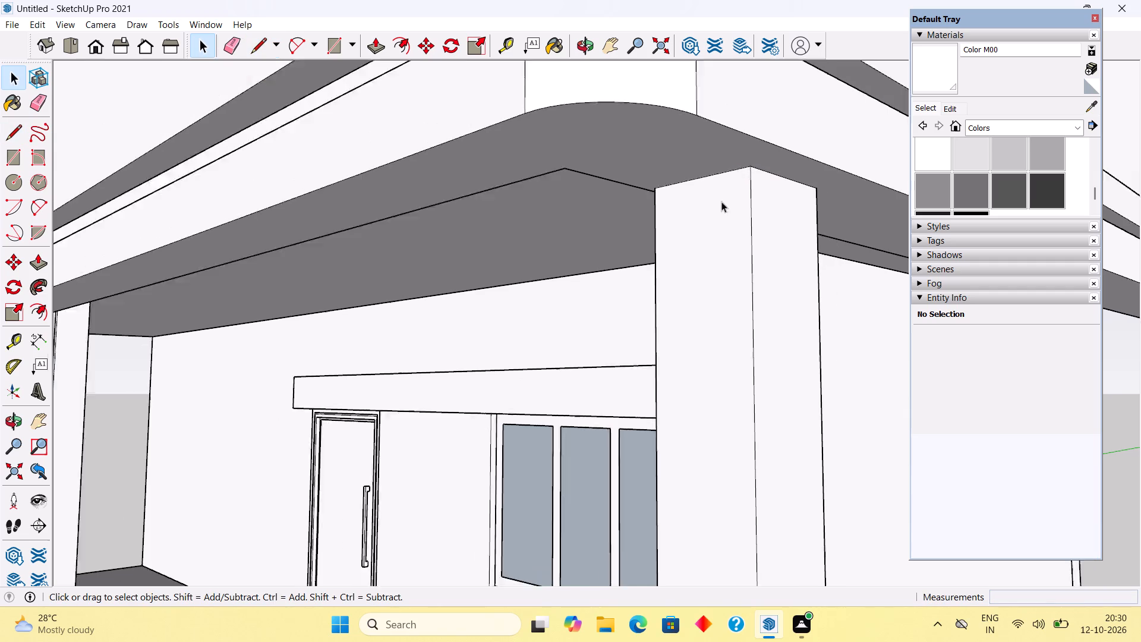
Examine the house from the front and the column side to check the corner column against the roof overhang.
scroll(721, 202, "down", 16)
scroll(628, 250, "down", 6)
middle_click_drag(601, 307, 862, 405)
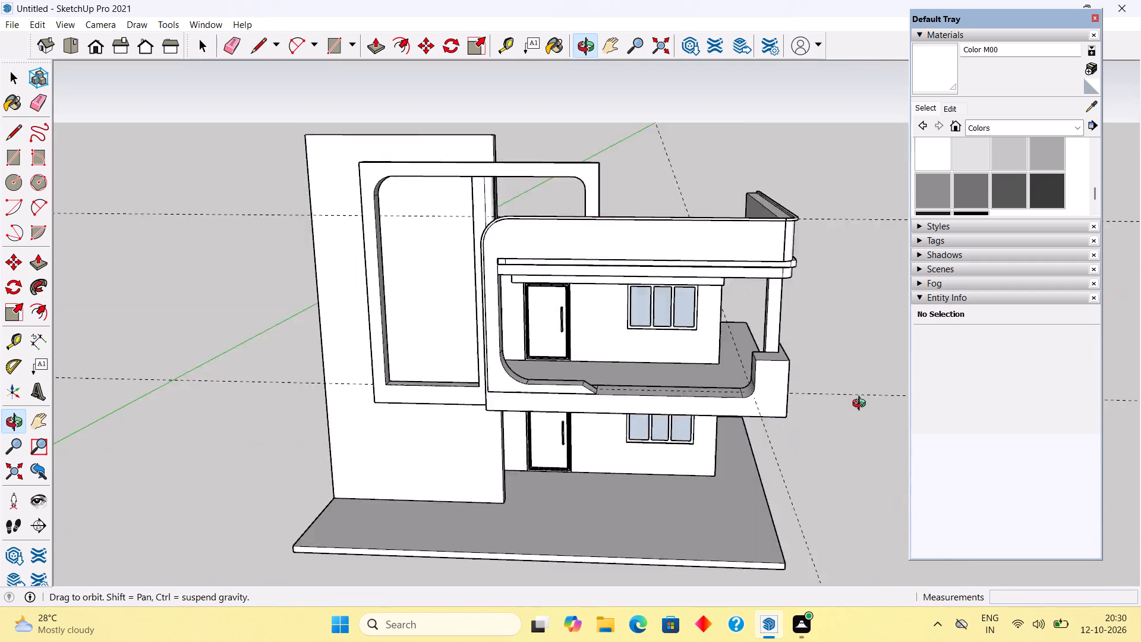
middle_click_drag(862, 405, 884, 378)
left_click(849, 286)
scroll(724, 311, "up", 1)
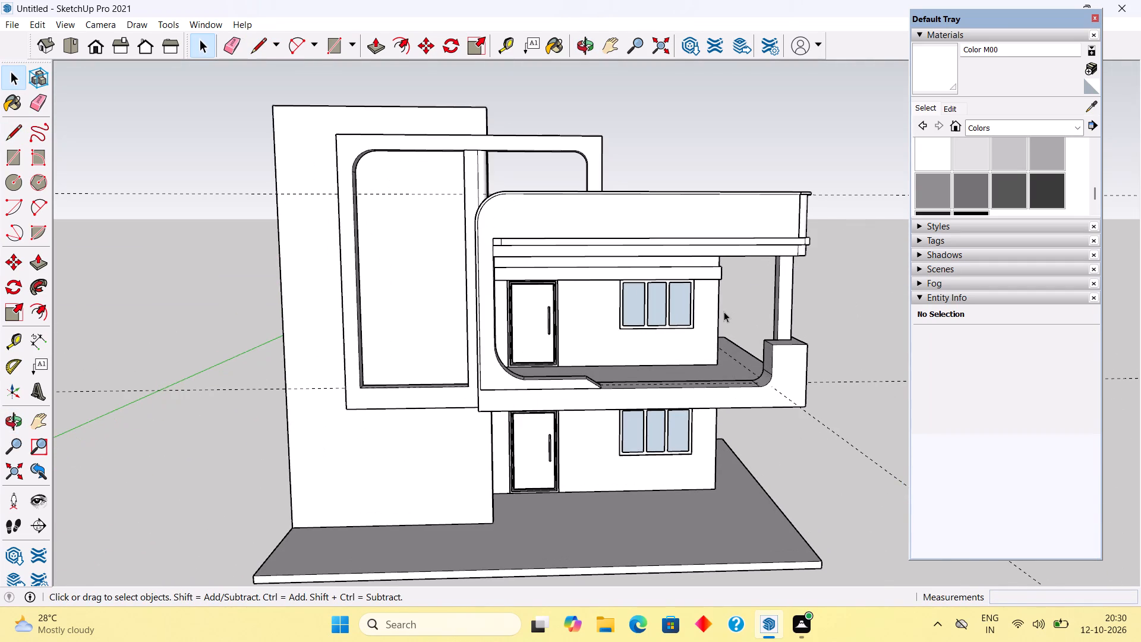
scroll(724, 311, "up", 3)
middle_click_drag(670, 210, 373, 203)
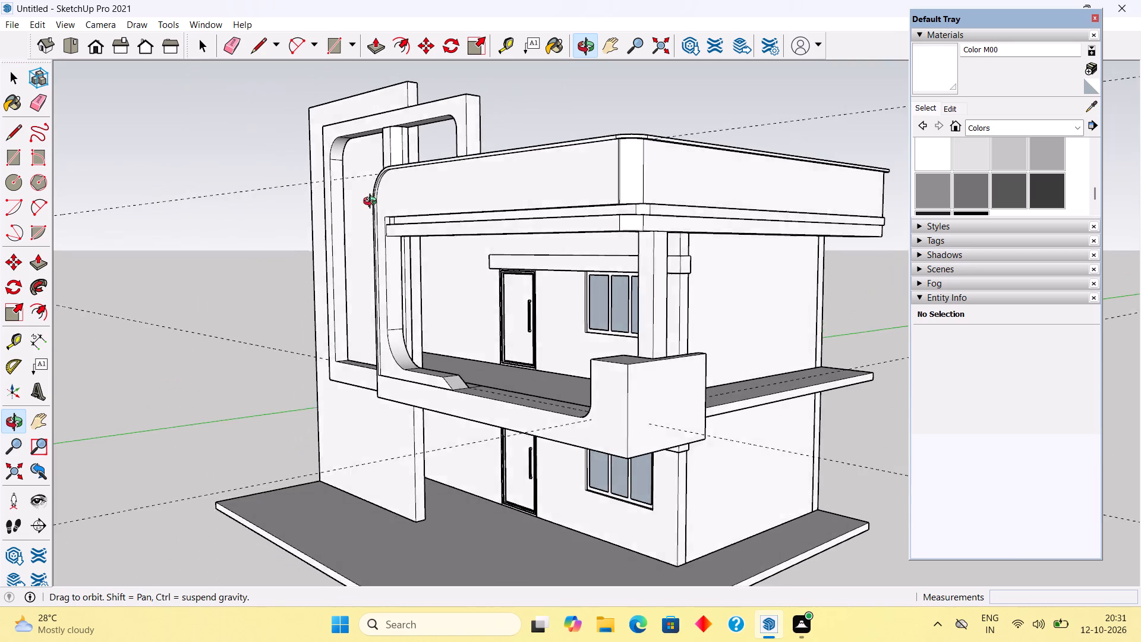
middle_click_drag(373, 203, 484, 192)
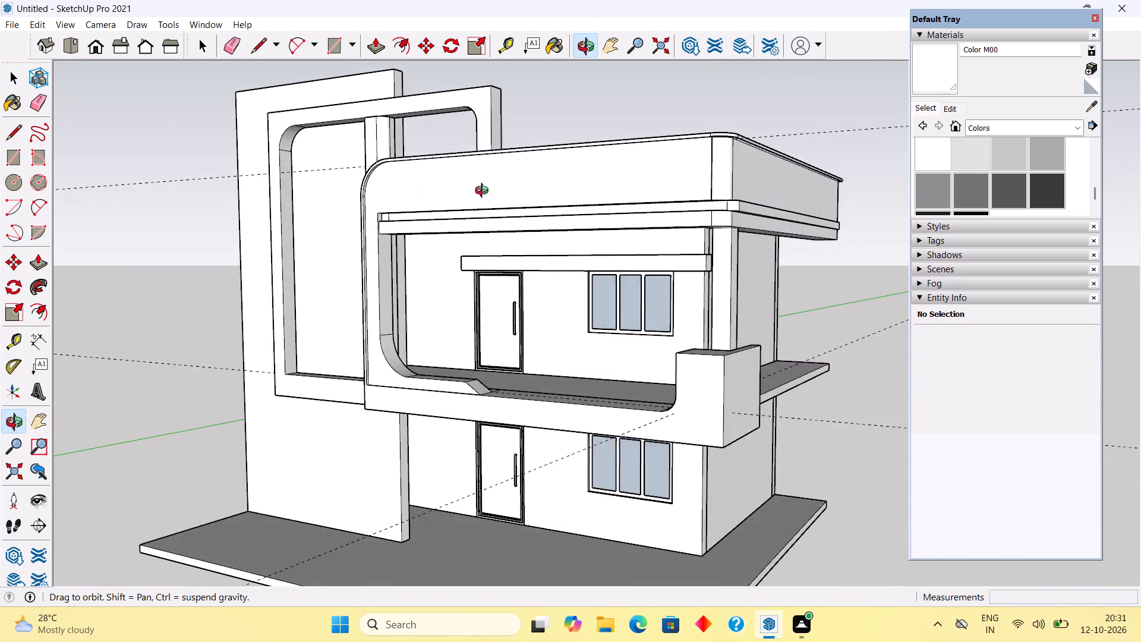
middle_click_drag(484, 192, 685, 248)
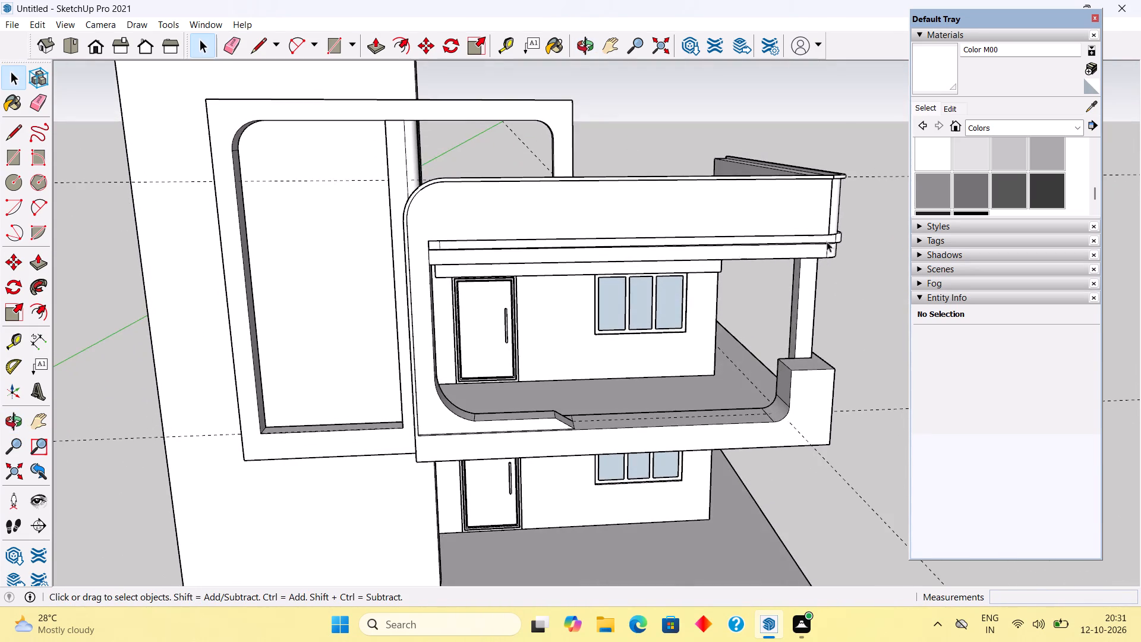
Inside the thin trim band's group below the parapet, push the short end section beside the curved frame back about 9 5/8".
scroll(831, 237, "up", 5)
left_click(804, 240)
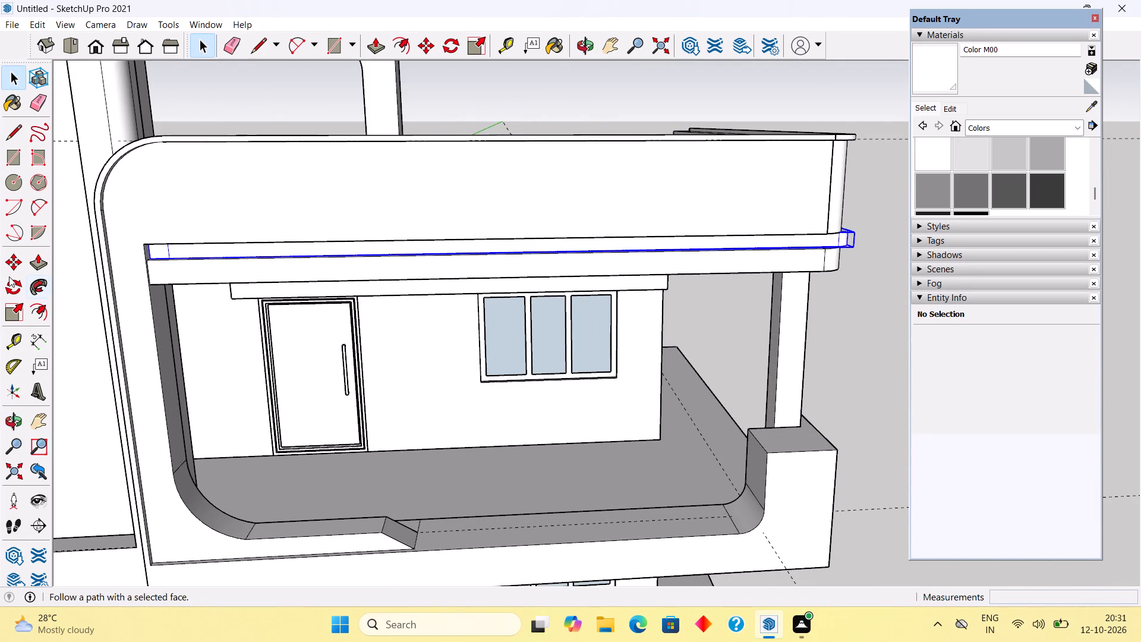
scroll(0, 256, "up", 2)
middle_click_drag(179, 233, 282, 229)
scroll(246, 249, "up", 9)
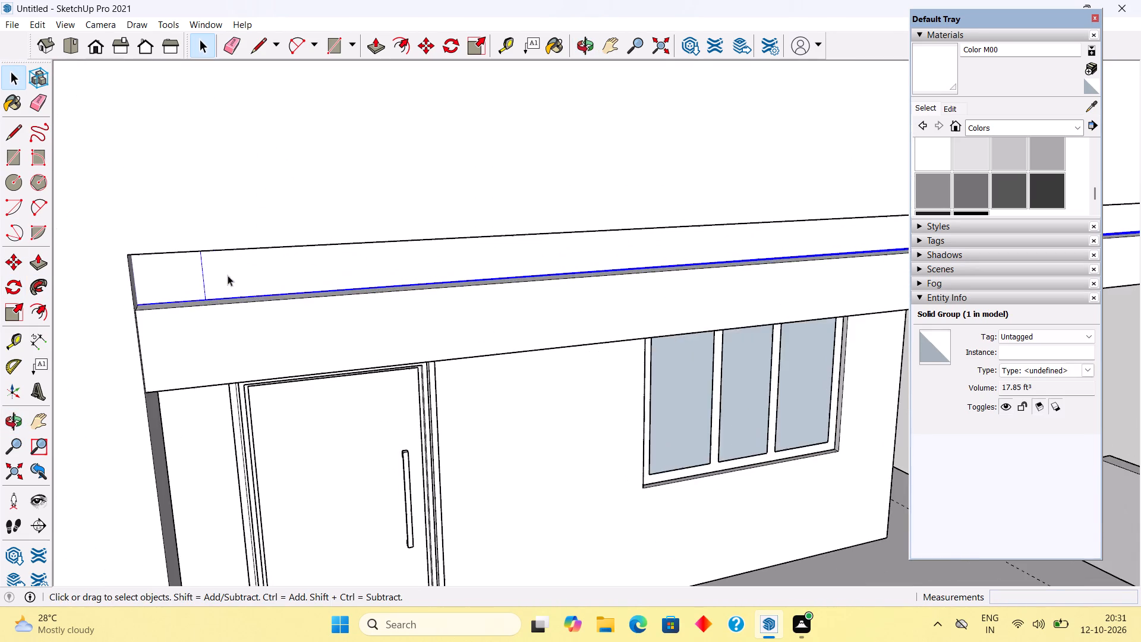
scroll(228, 275, "up", 7)
middle_click_drag(220, 278, 300, 266)
scroll(300, 266, "down", 4)
triple_click(168, 297)
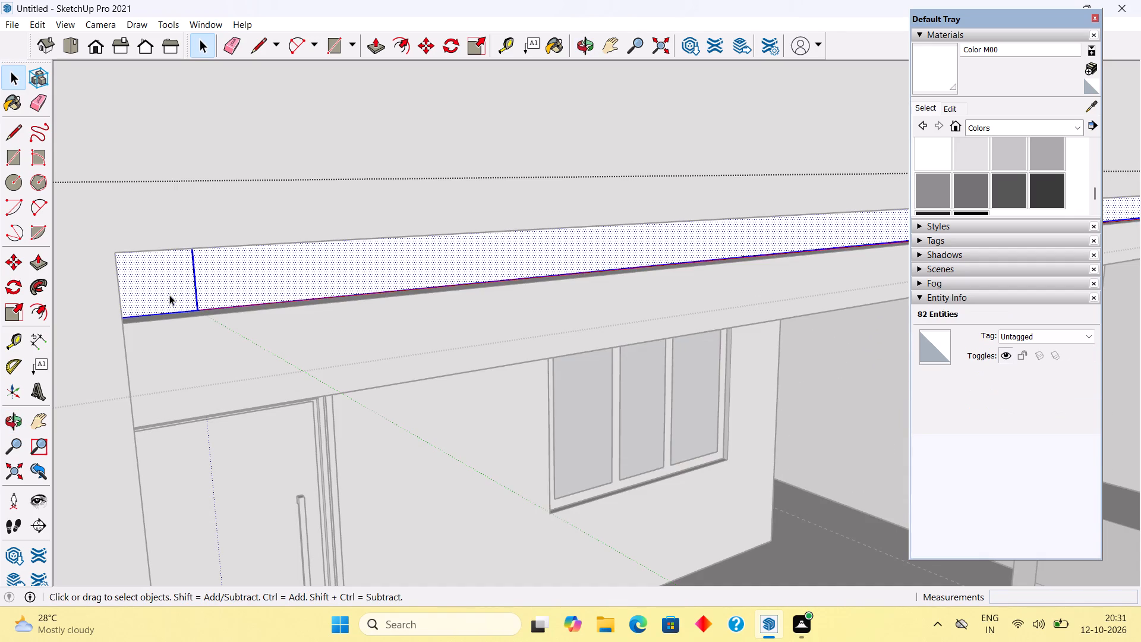
key("p")
left_click(169, 295)
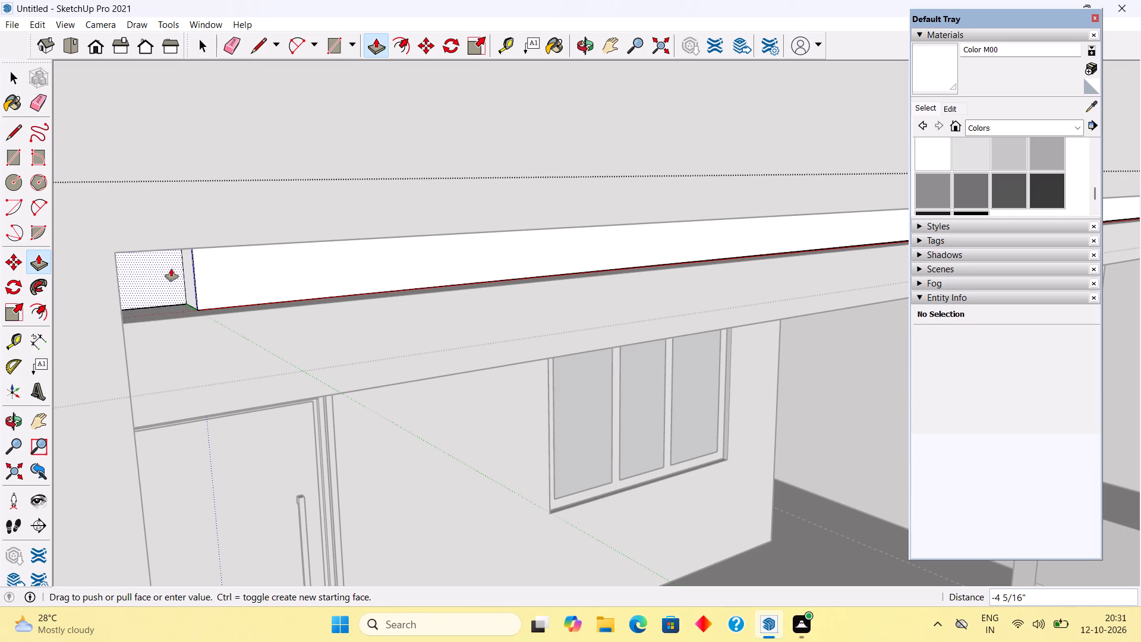
scroll(171, 269, "up", 4)
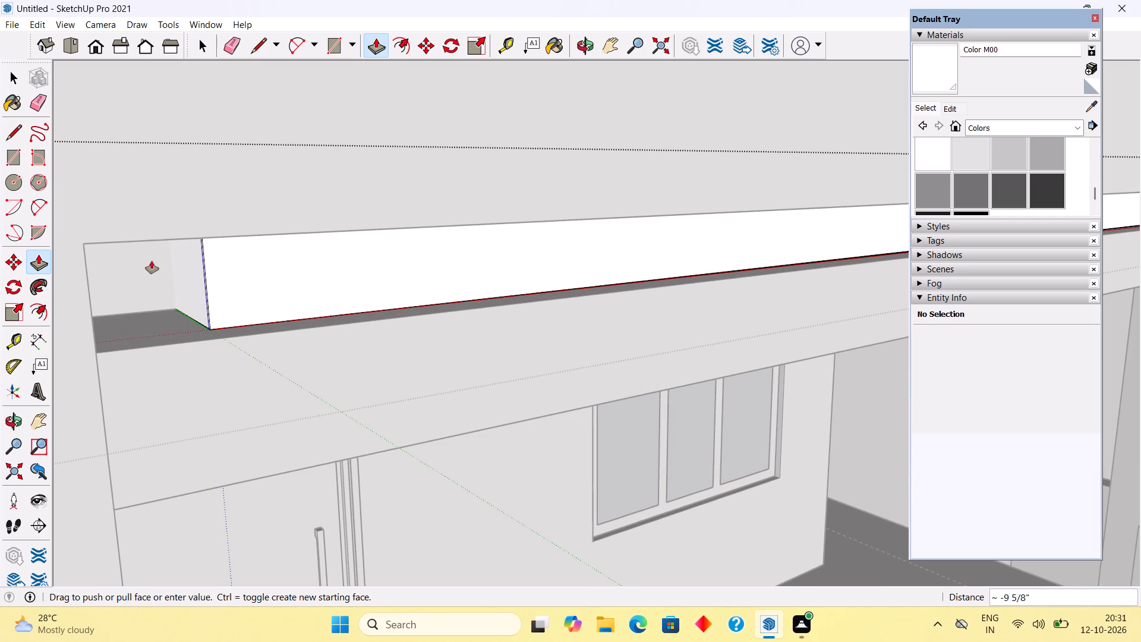
left_click(152, 261)
key("space")
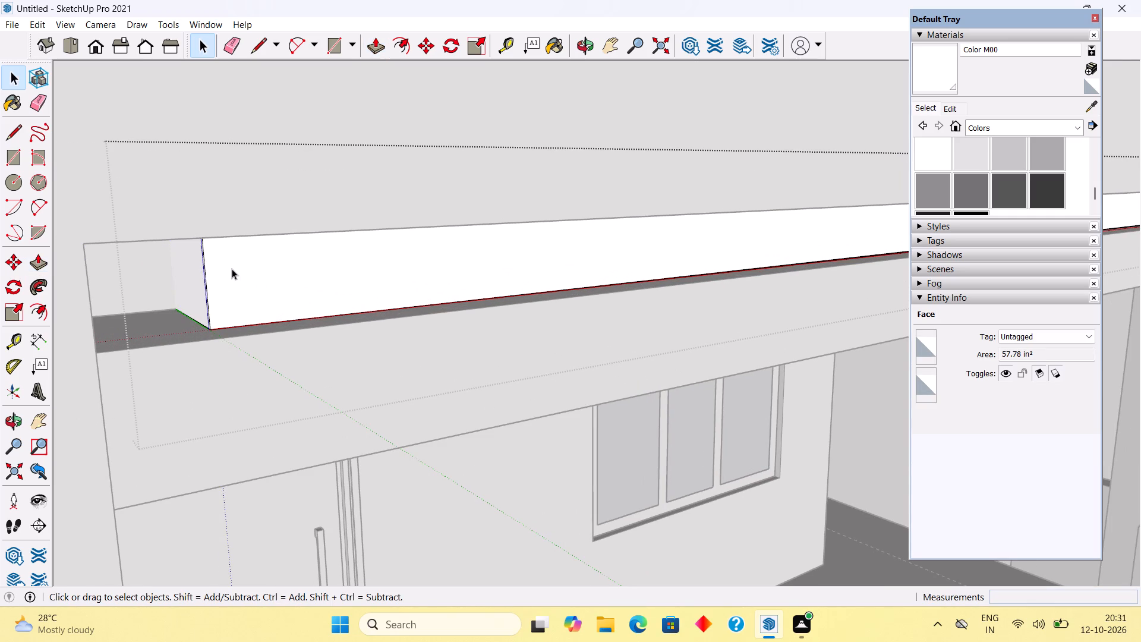
left_click(233, 269)
triple_click(233, 269)
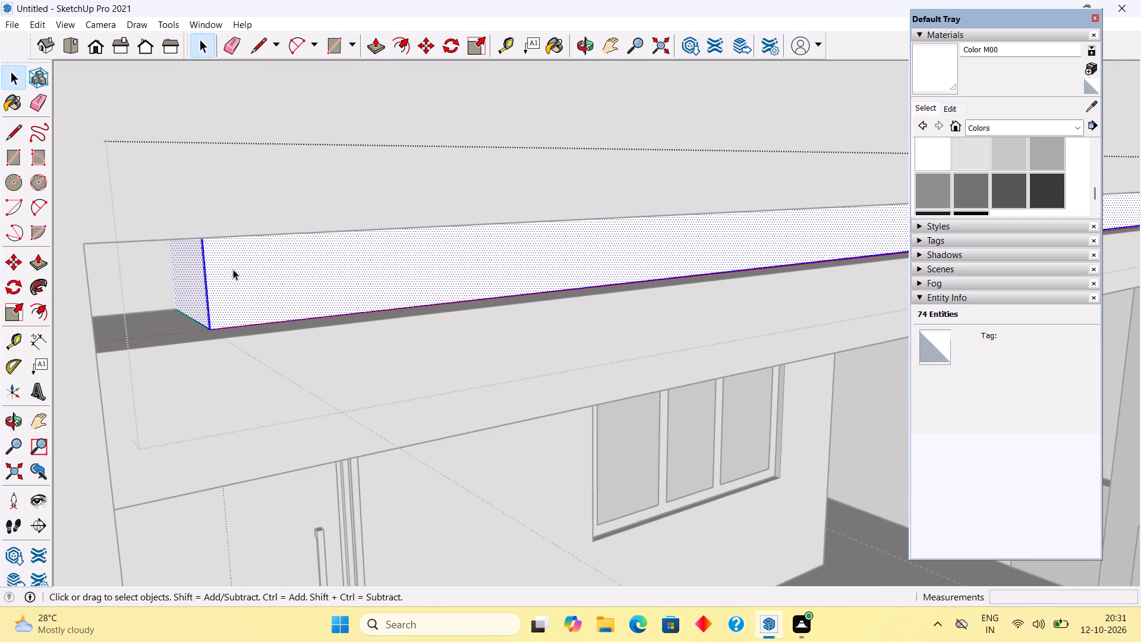
scroll(233, 269, "down", 15)
left_click(440, 75)
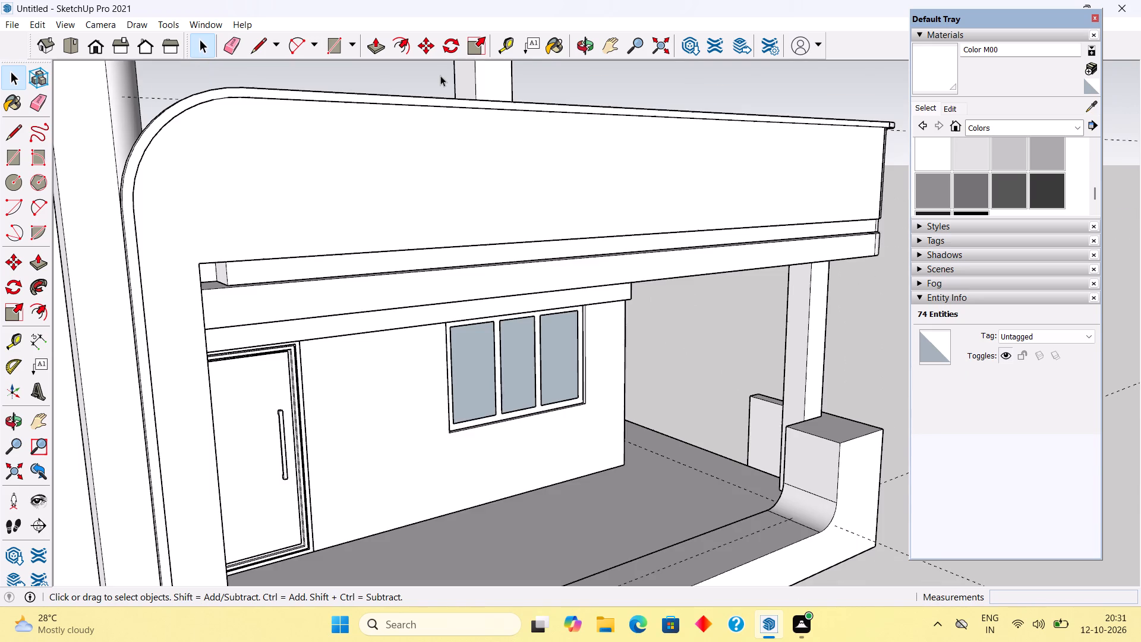
Move the thin trim band group about 6 9/16" along the facade towards the inner side of the curved frame.
left_click(321, 268)
scroll(228, 297, "up", 9)
middle_click_drag(178, 270, 156, 277)
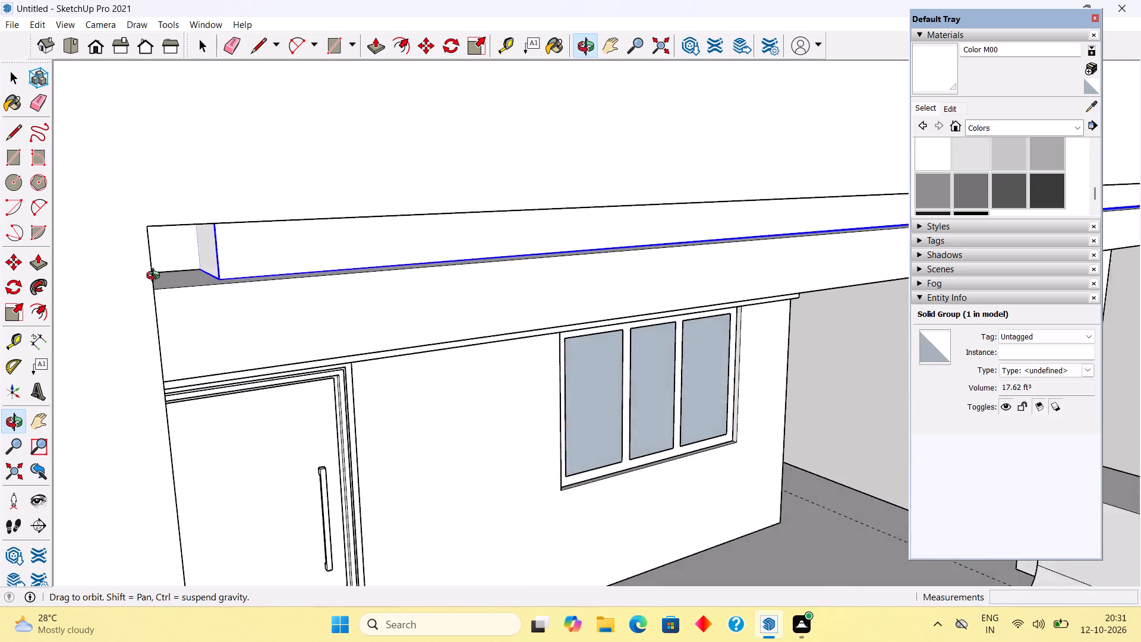
middle_click_drag(156, 277, 73, 272)
scroll(105, 264, "up", 7)
scroll(152, 254, "down", 4)
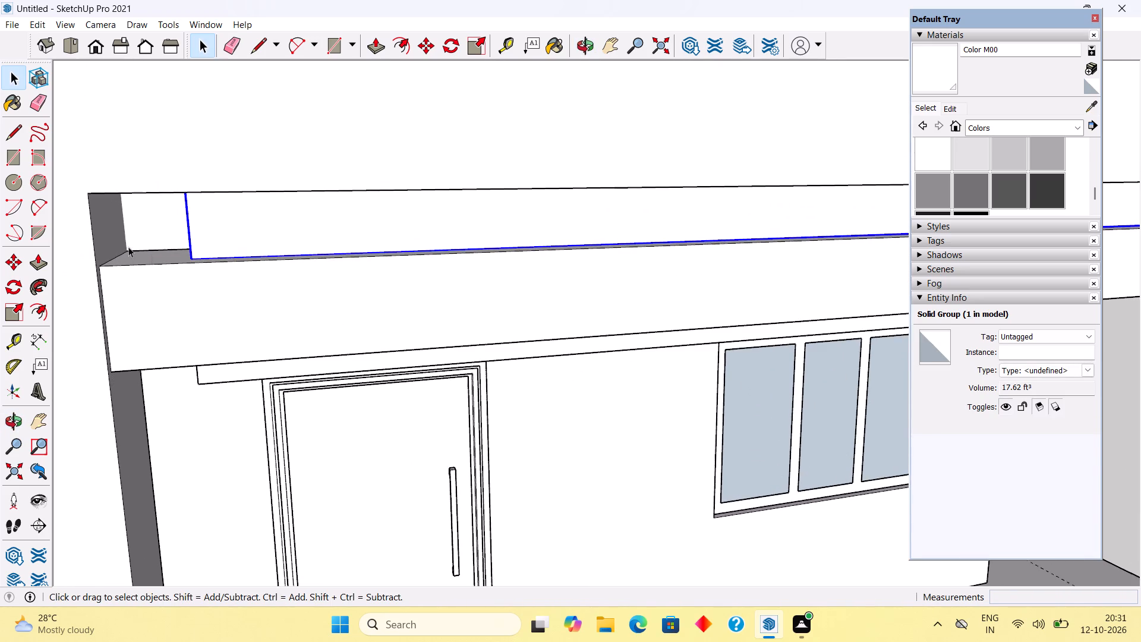
scroll(75, 196, "up", 10)
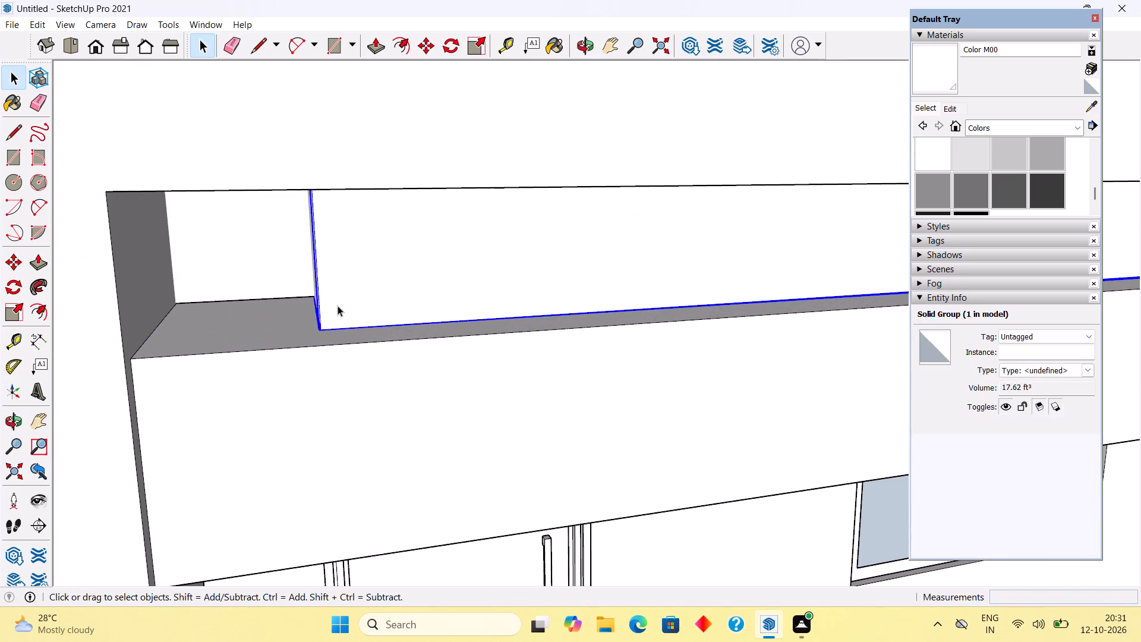
key("m")
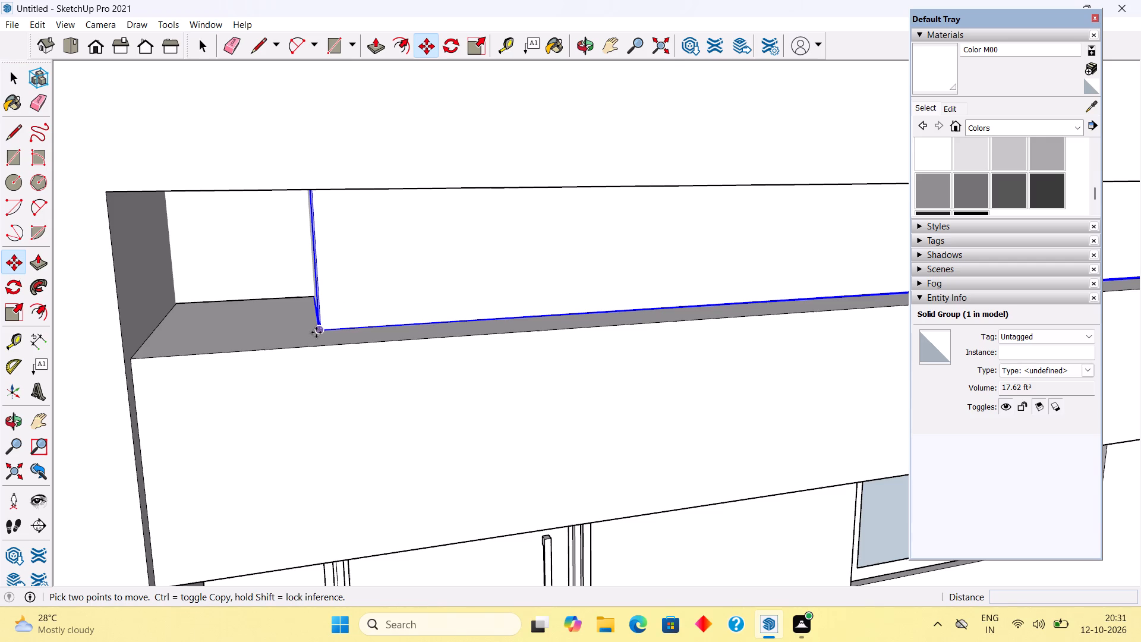
left_click(316, 332)
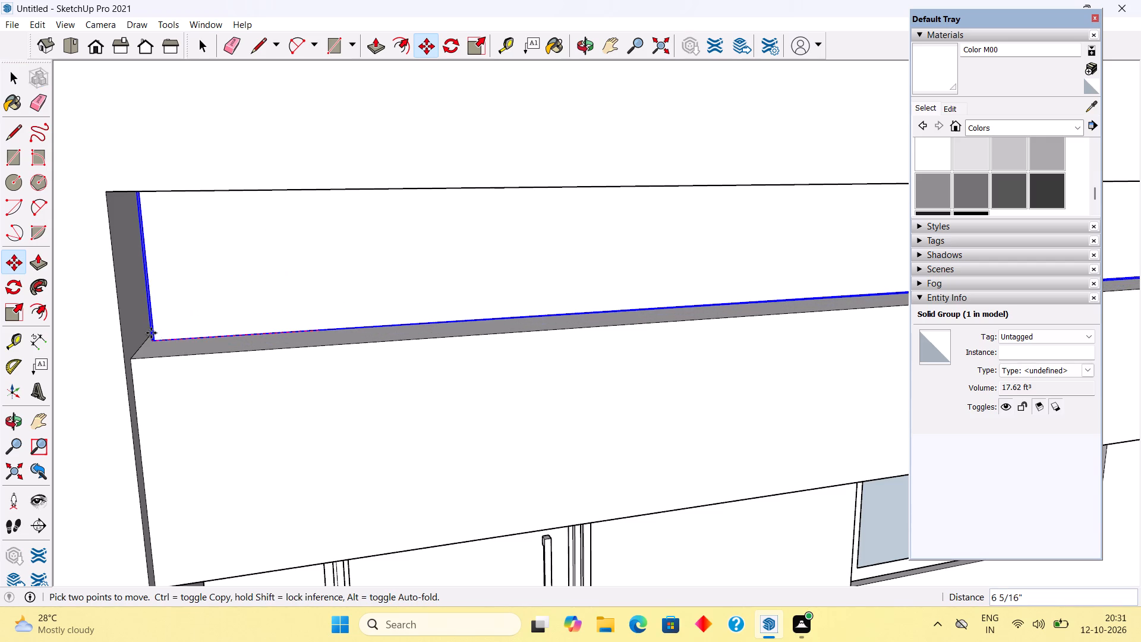
left_click(139, 338)
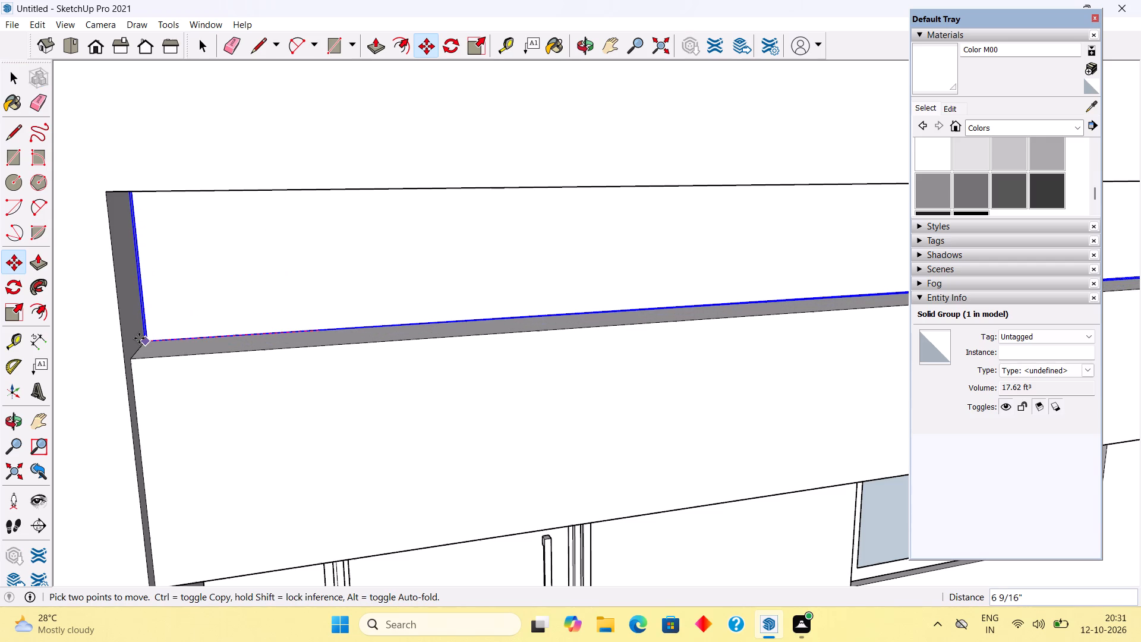
scroll(139, 338, "down", 6)
key("space")
scroll(139, 360, "down", 20)
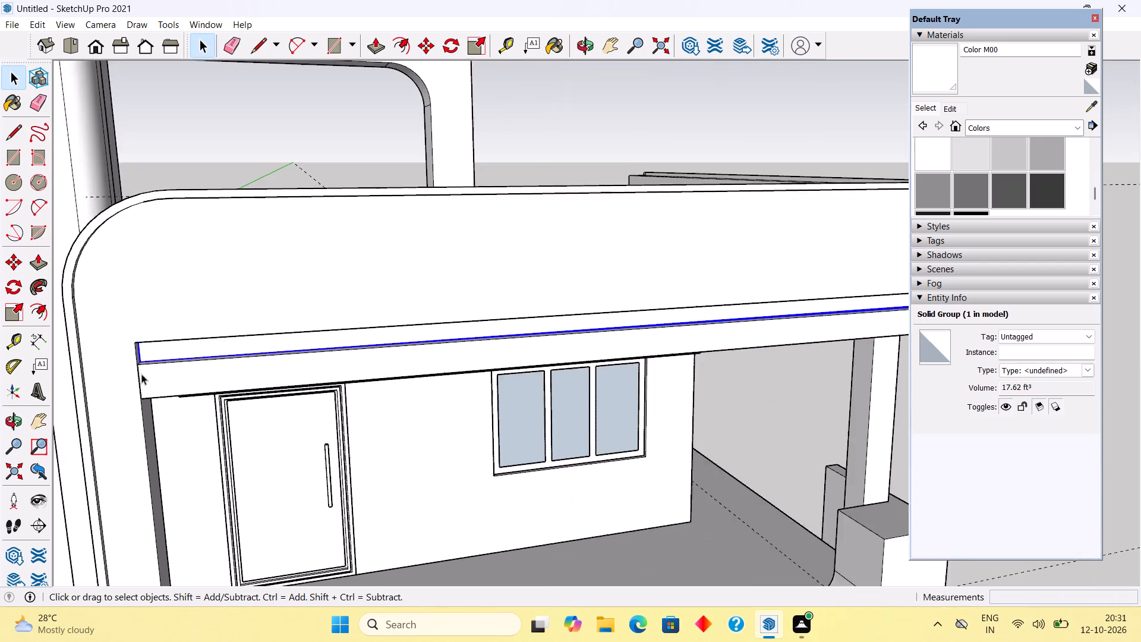
scroll(141, 374, "down", 3)
left_click(837, 310)
Examine the shifted trim band, the roof overhang's corner and the column from several sides and from above.
middle_click_drag(778, 347, 719, 259)
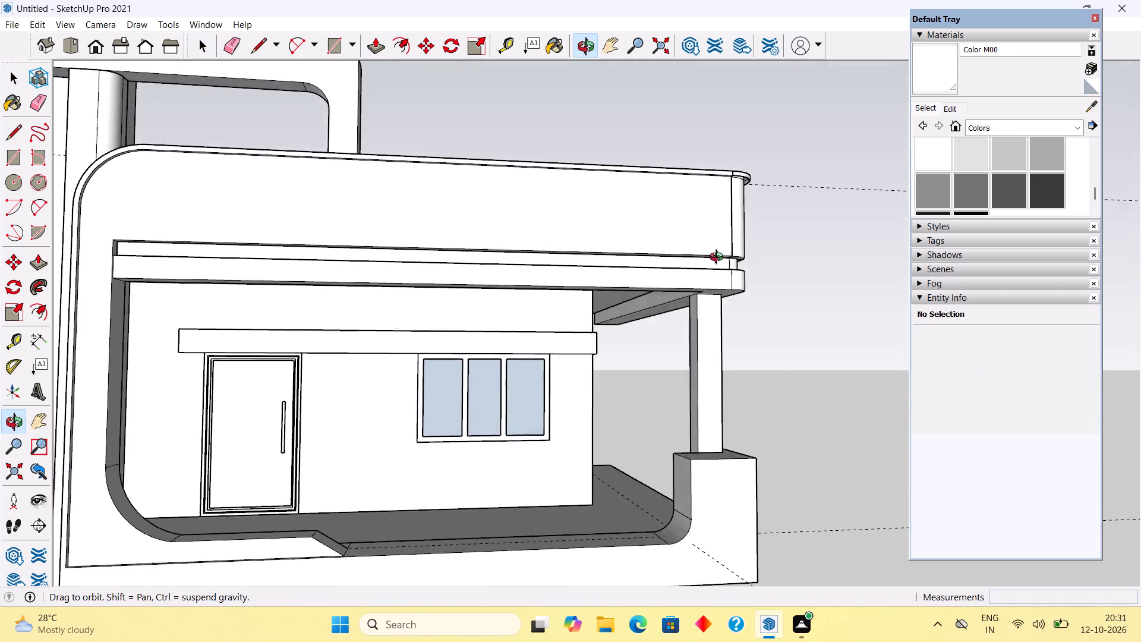
middle_click_drag(719, 259, 614, 266)
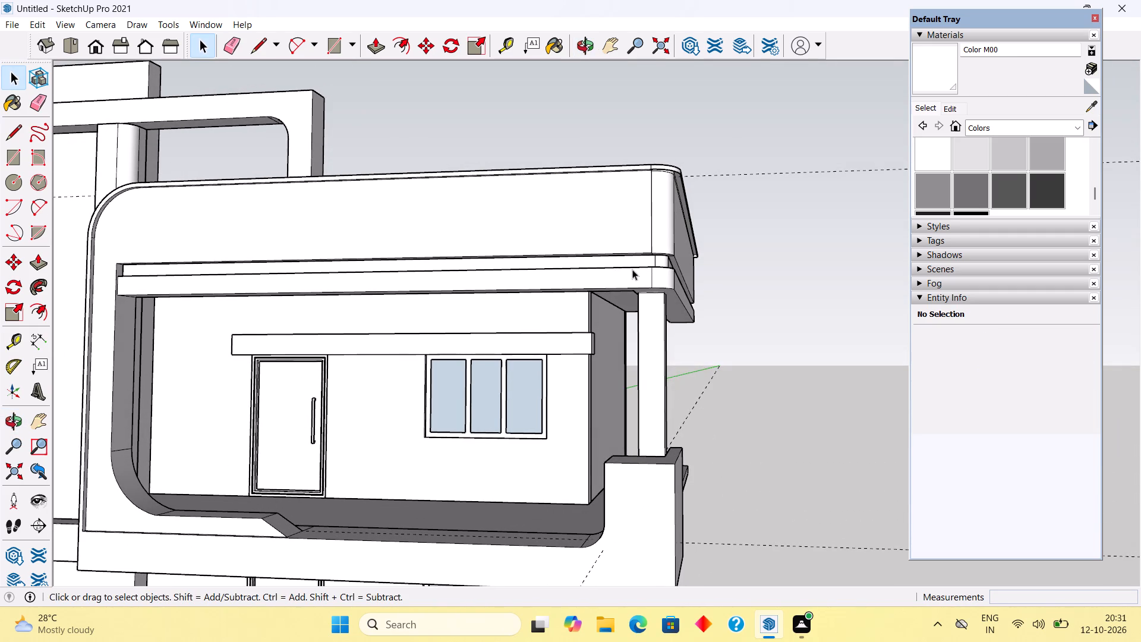
middle_click_drag(642, 289, 986, 335)
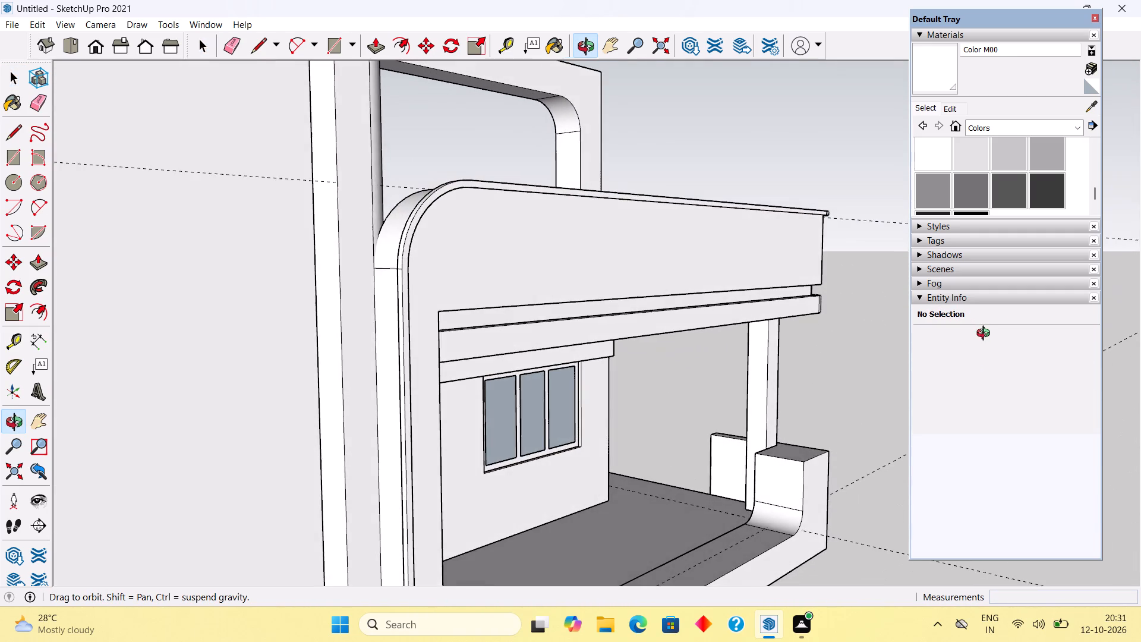
middle_click_drag(986, 335, 654, 305)
scroll(654, 305, "down", 5)
middle_click_drag(621, 291, 668, 407)
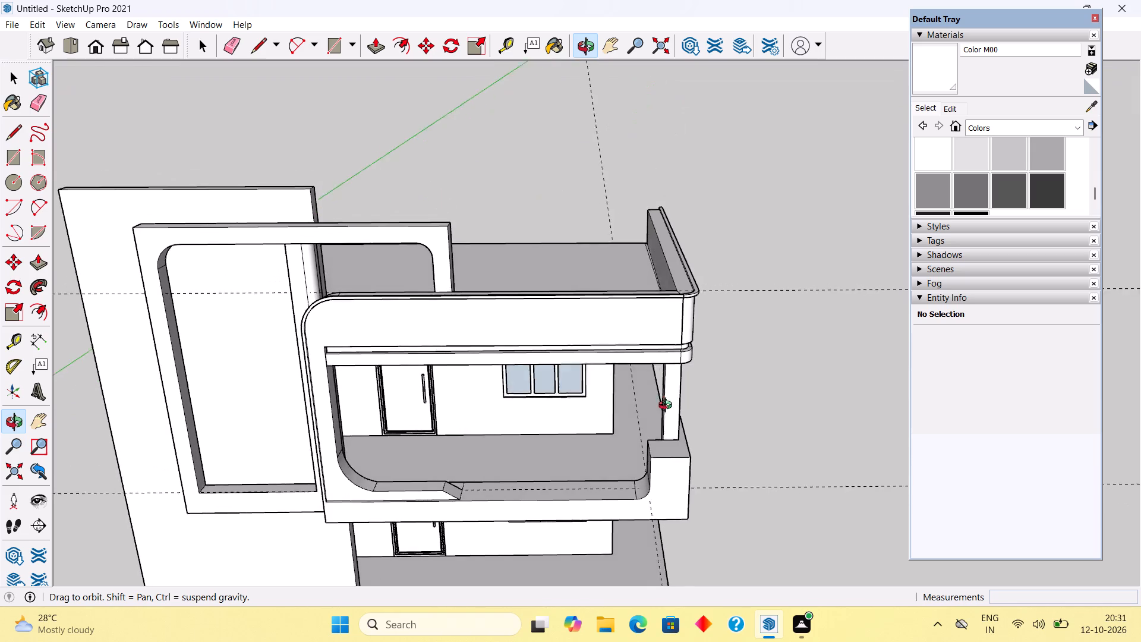
middle_click_drag(668, 407, 685, 369)
scroll(685, 369, "down", 4)
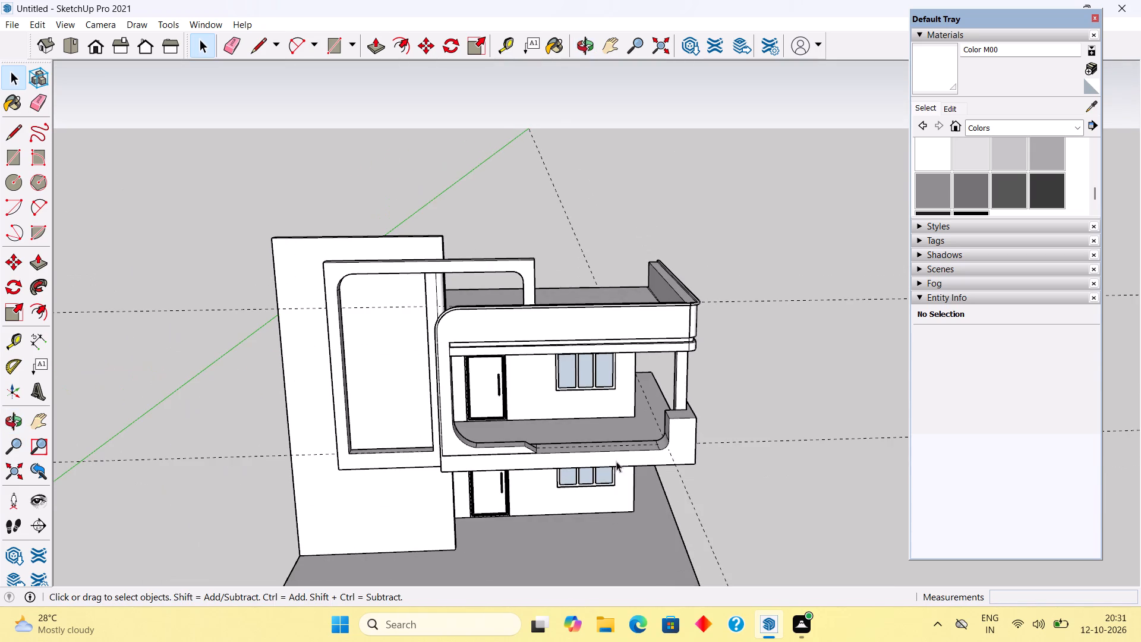
scroll(618, 456, "up", 5)
scroll(717, 435, "up", 1)
middle_click_drag(716, 409, 633, 348)
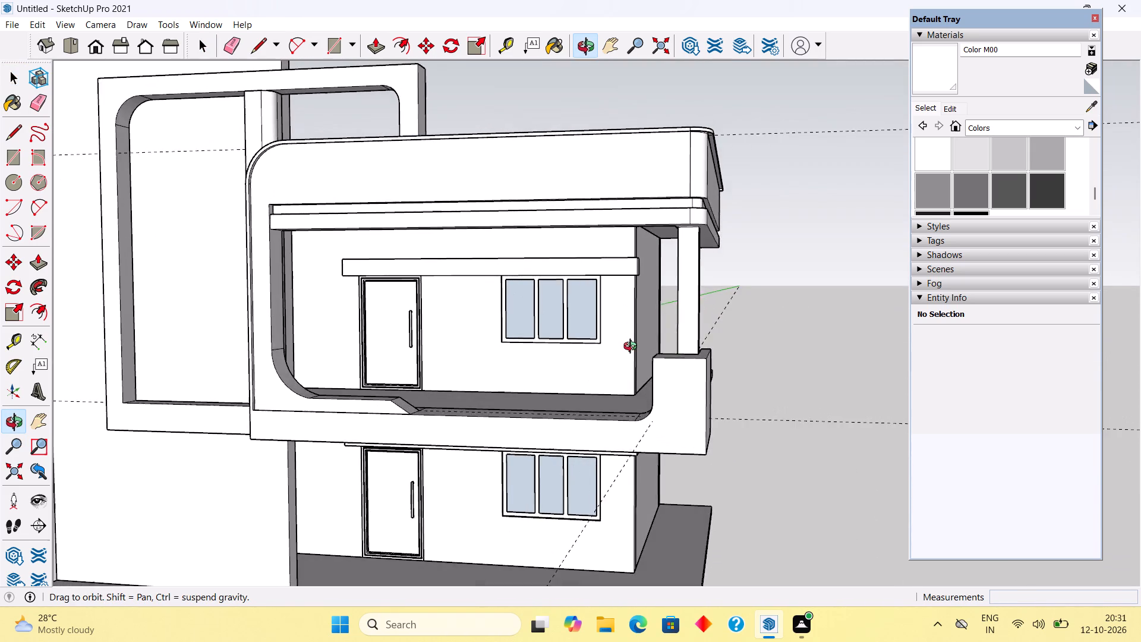
middle_click_drag(633, 348, 633, 349)
scroll(633, 349, "down", 7)
middle_click_drag(678, 430, 731, 427)
scroll(731, 427, "up", 4)
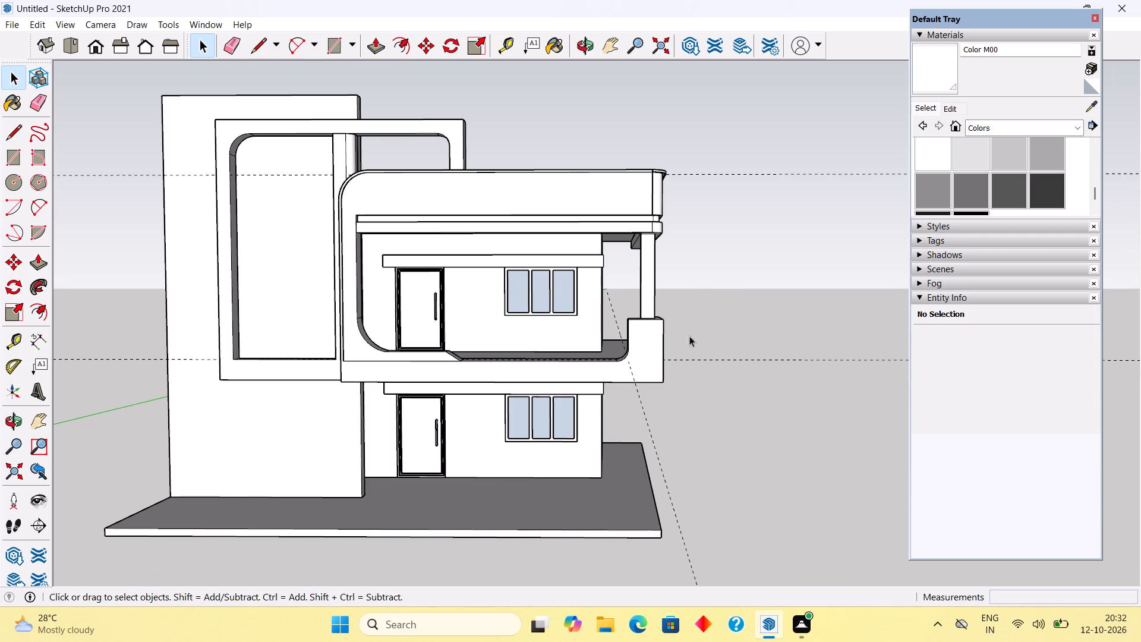
Make a group from all the faces and edges of the balcony corner column under the roof overhang.
left_click(649, 275)
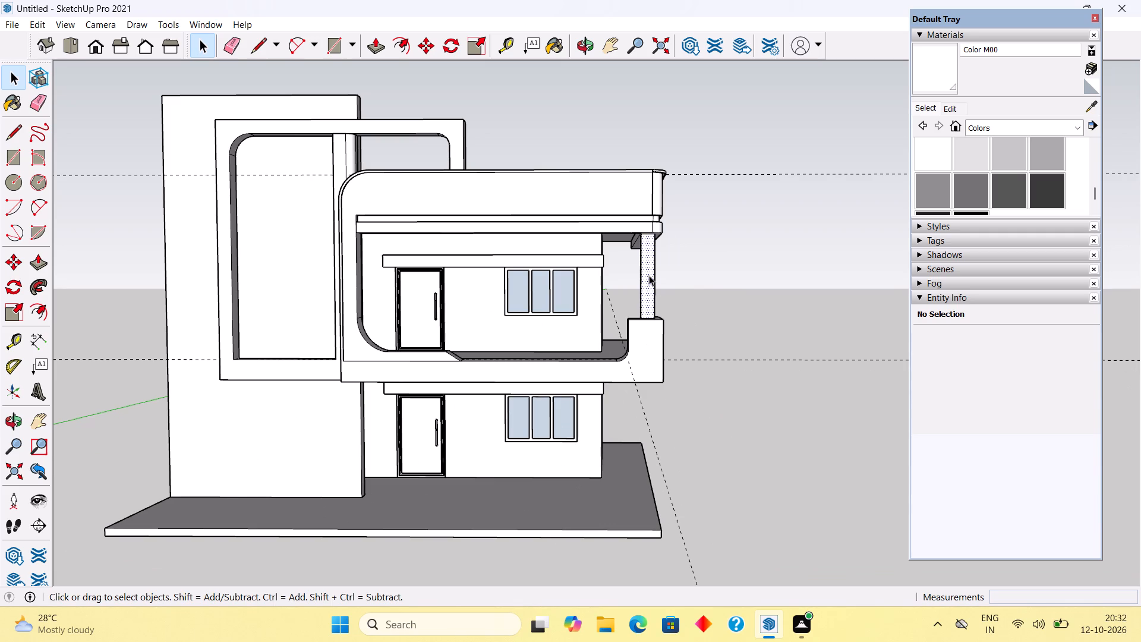
triple_click(649, 275)
right_click(649, 275)
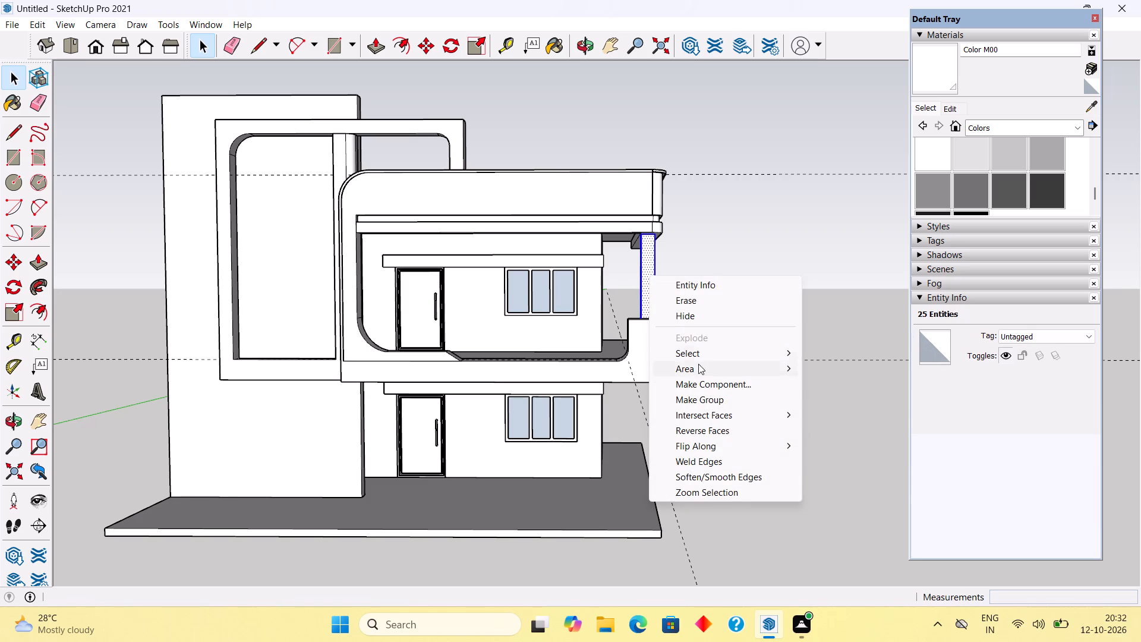
left_click(709, 397)
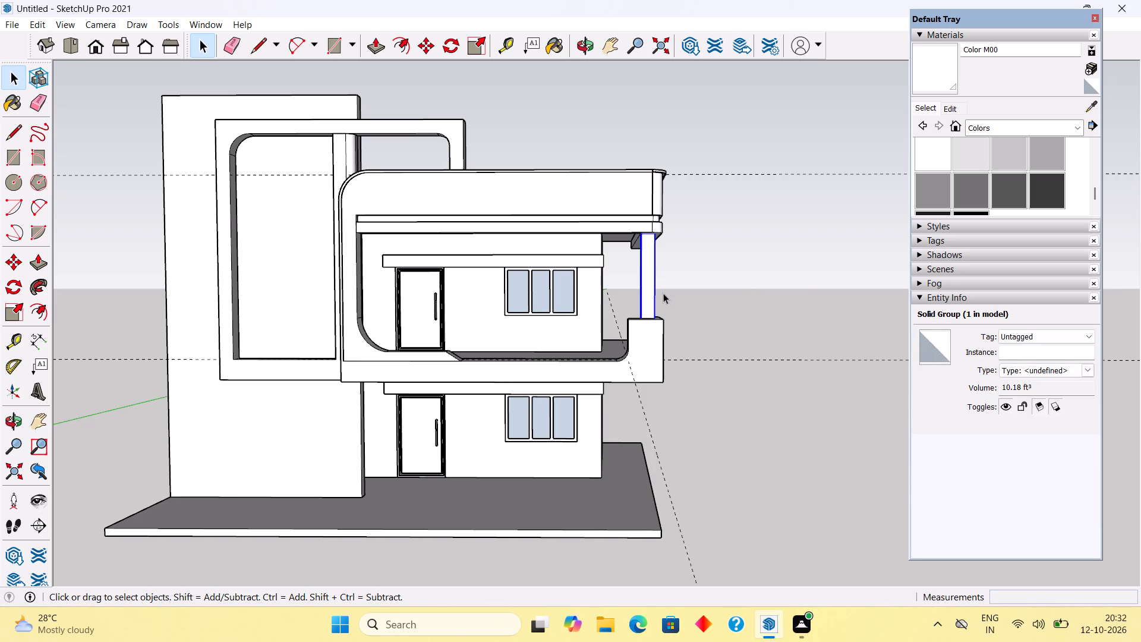
Copy the corner column group straight down about 11' 9" to the ground floor, beneath the balcony corner.
key("m")
left_click(655, 290)
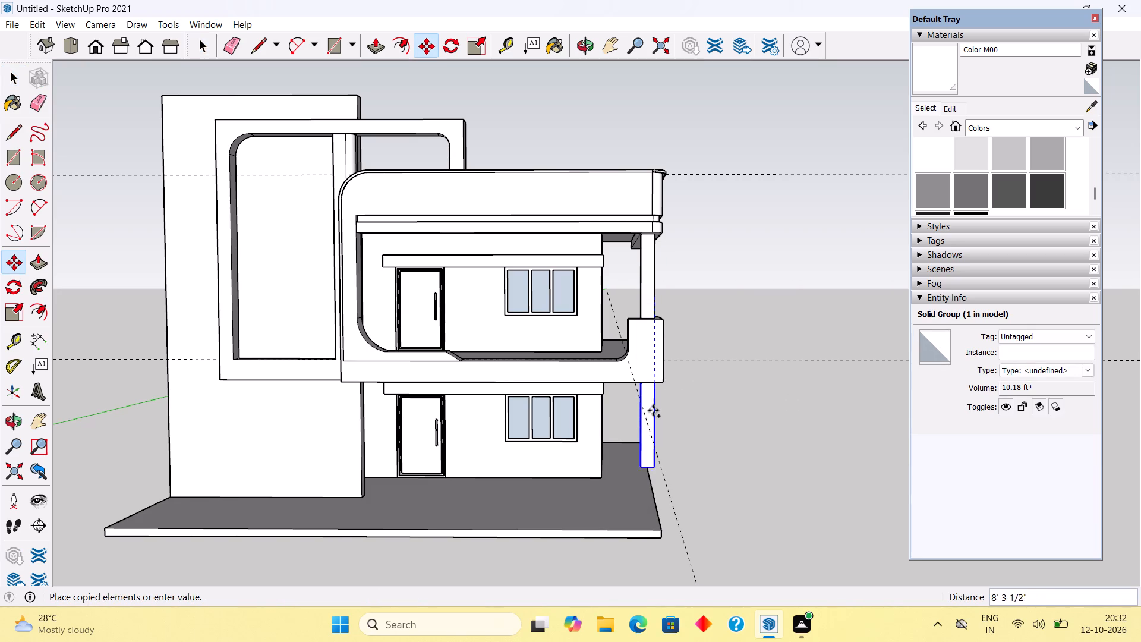
middle_click_drag(651, 407, 495, 367)
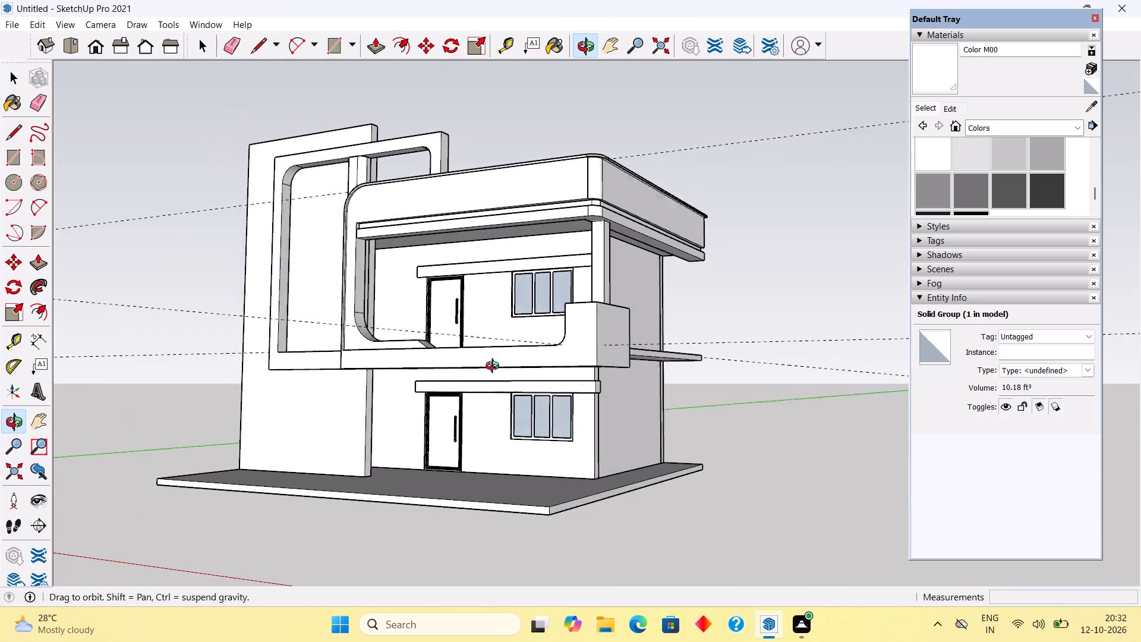
middle_click_drag(495, 367, 455, 369)
scroll(551, 462, "up", 5)
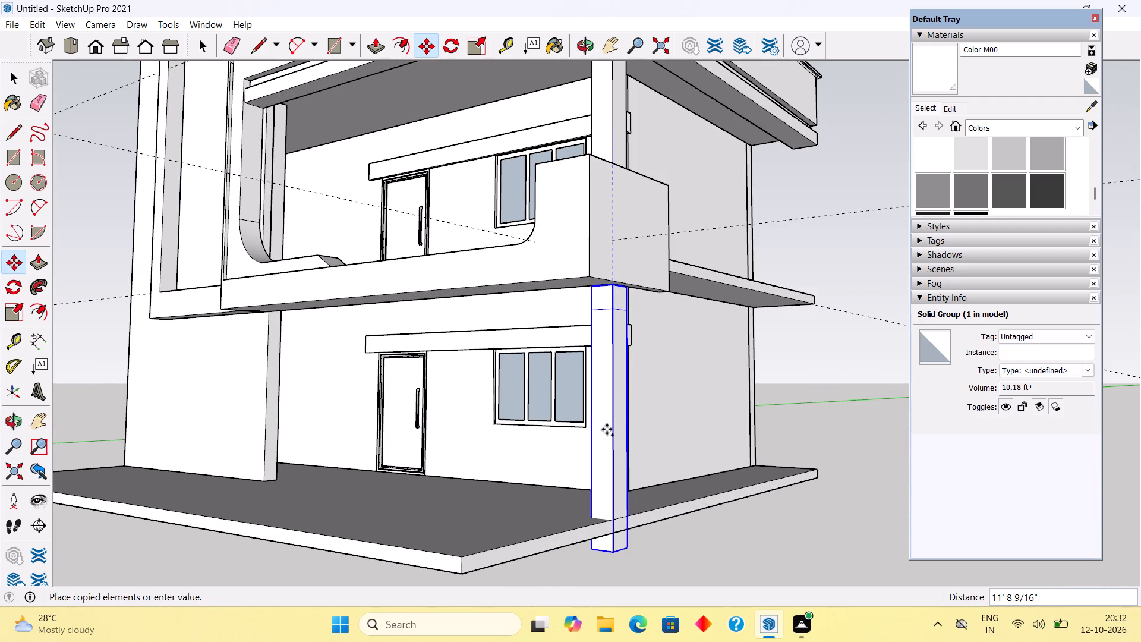
left_click(607, 429)
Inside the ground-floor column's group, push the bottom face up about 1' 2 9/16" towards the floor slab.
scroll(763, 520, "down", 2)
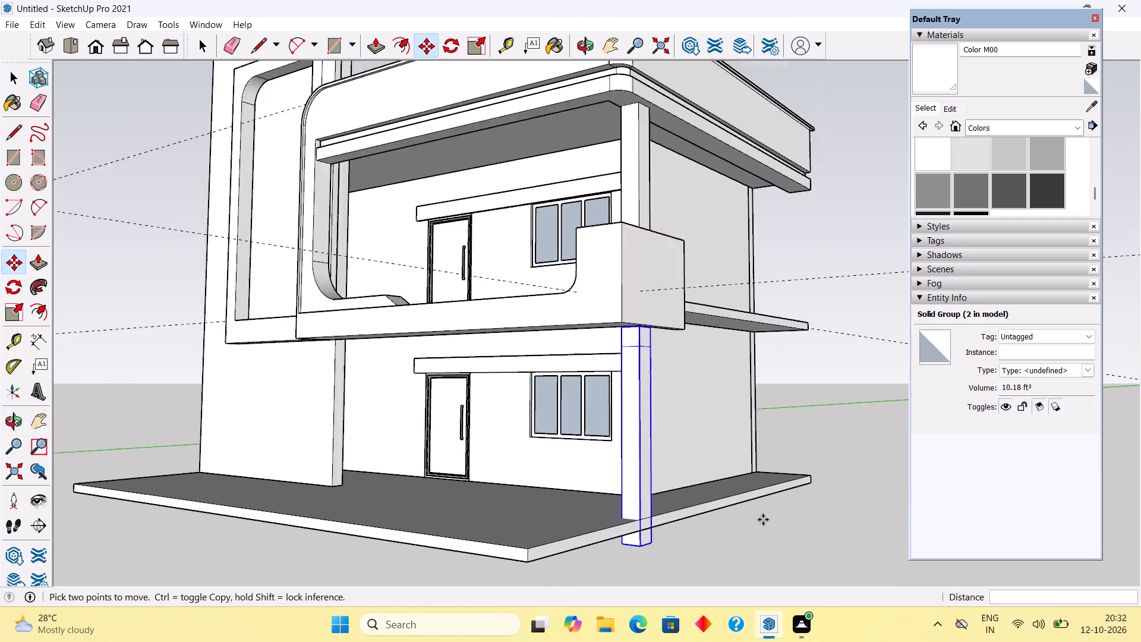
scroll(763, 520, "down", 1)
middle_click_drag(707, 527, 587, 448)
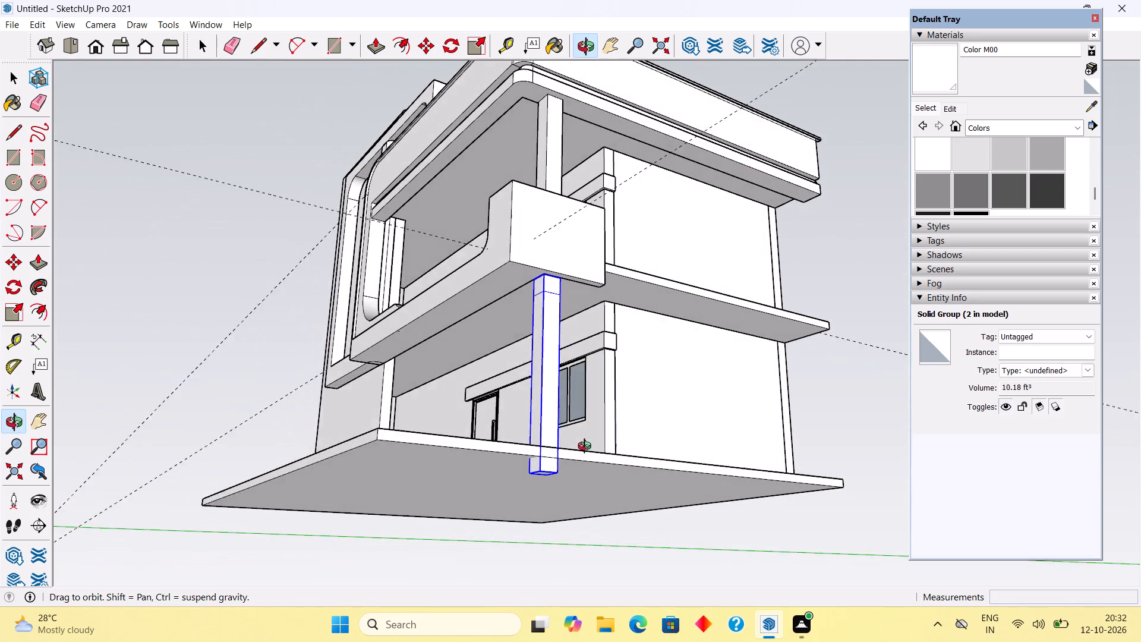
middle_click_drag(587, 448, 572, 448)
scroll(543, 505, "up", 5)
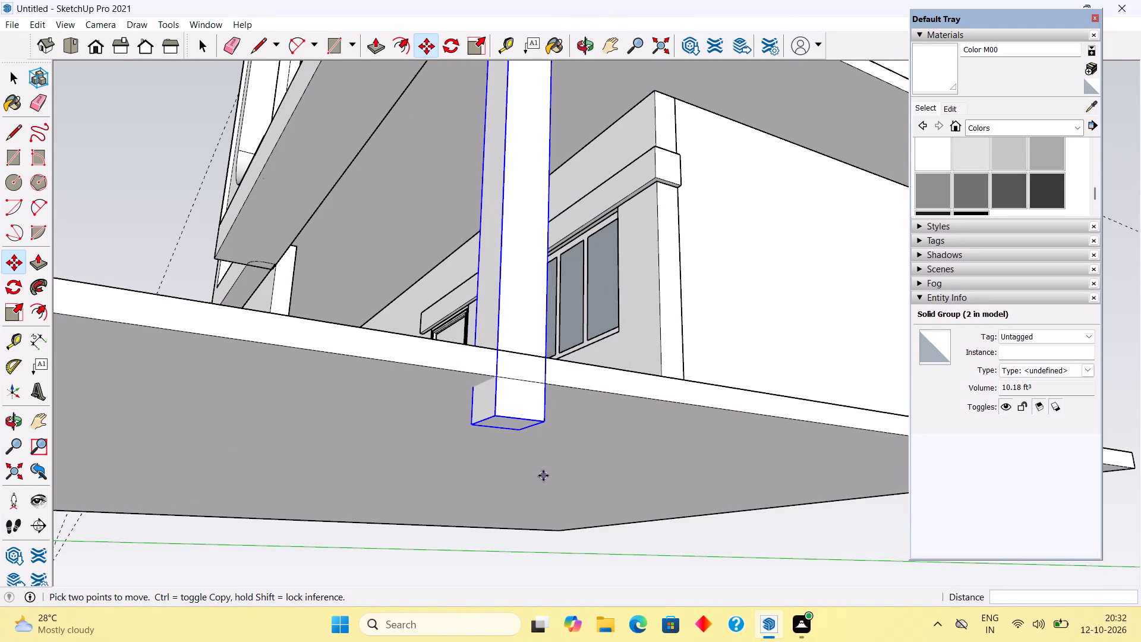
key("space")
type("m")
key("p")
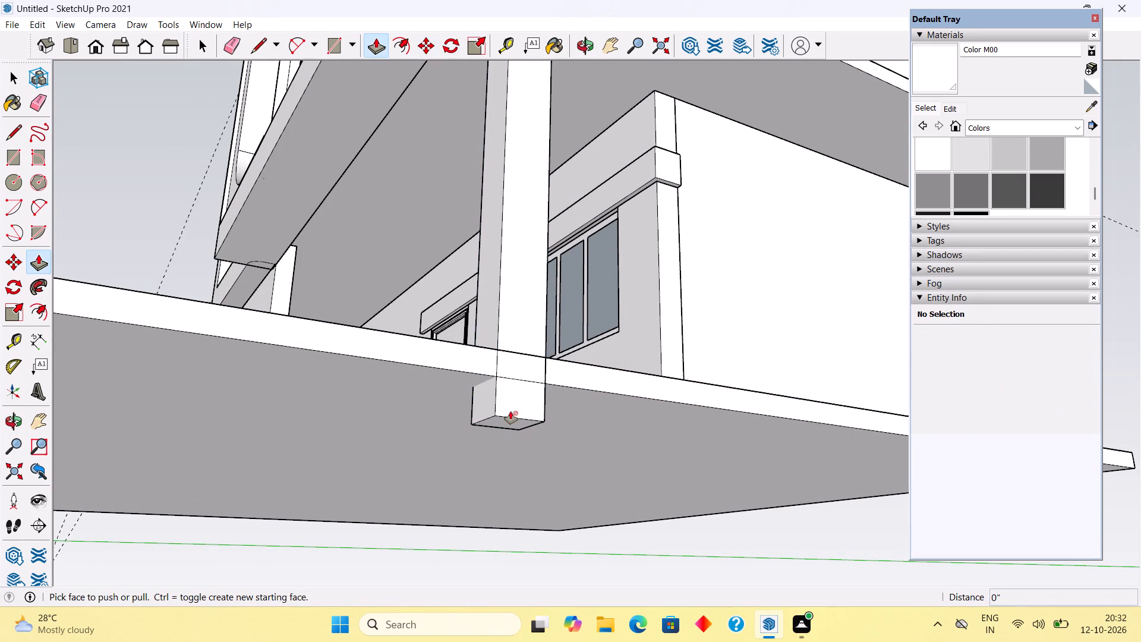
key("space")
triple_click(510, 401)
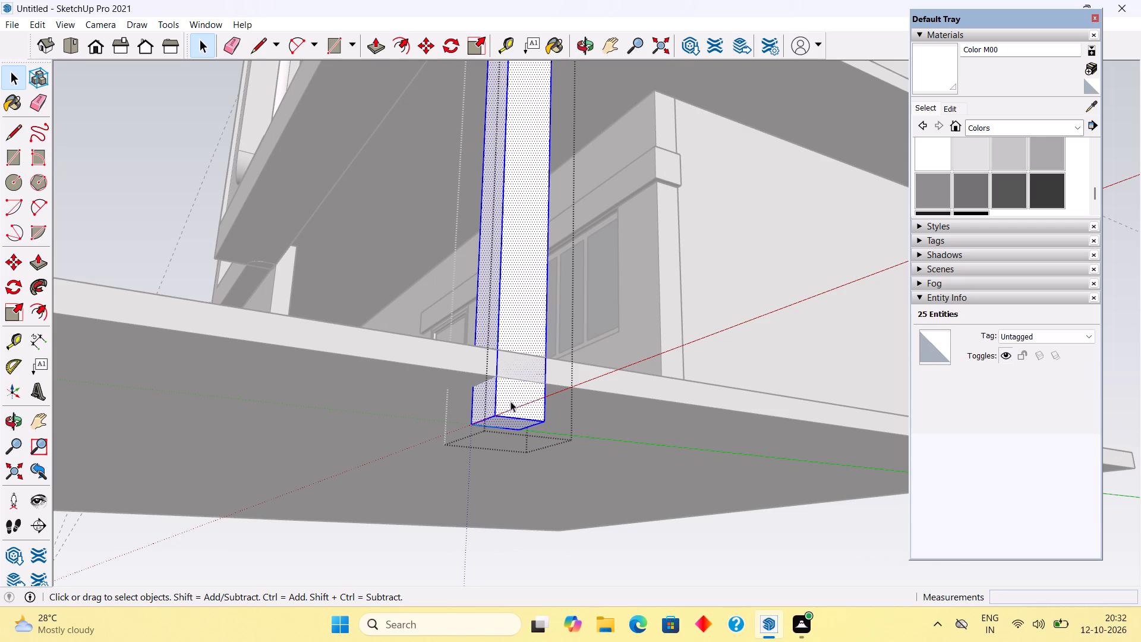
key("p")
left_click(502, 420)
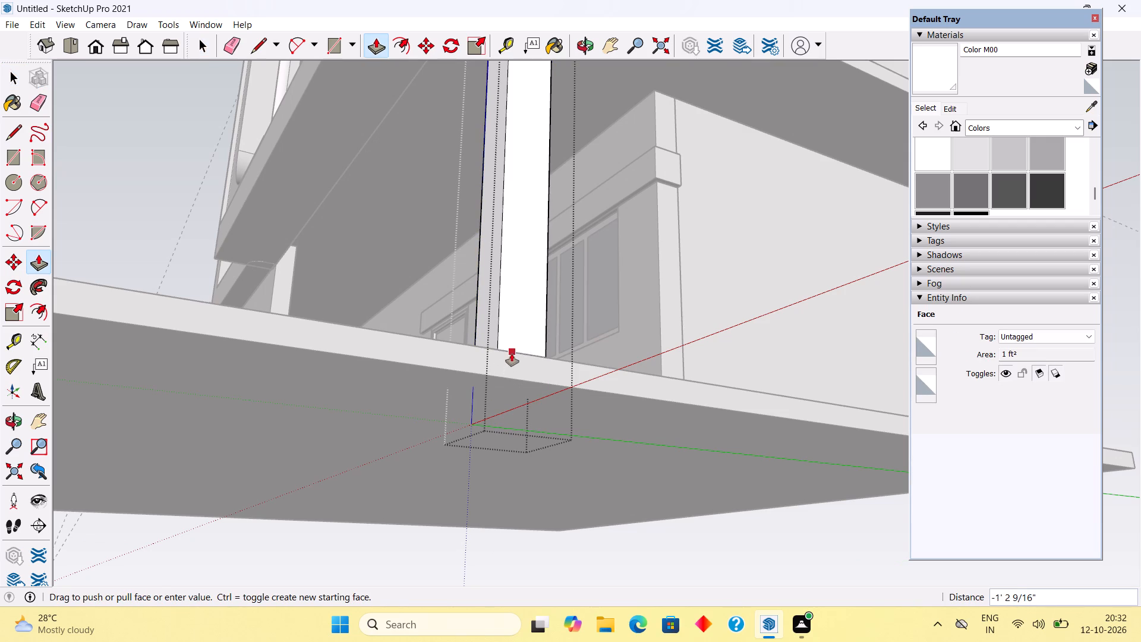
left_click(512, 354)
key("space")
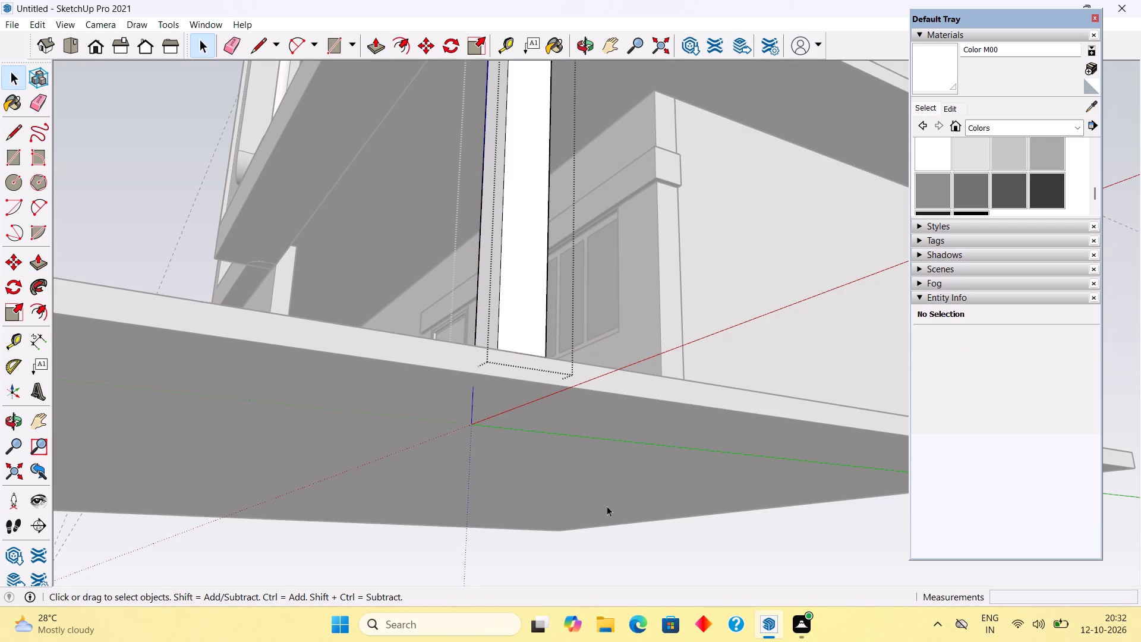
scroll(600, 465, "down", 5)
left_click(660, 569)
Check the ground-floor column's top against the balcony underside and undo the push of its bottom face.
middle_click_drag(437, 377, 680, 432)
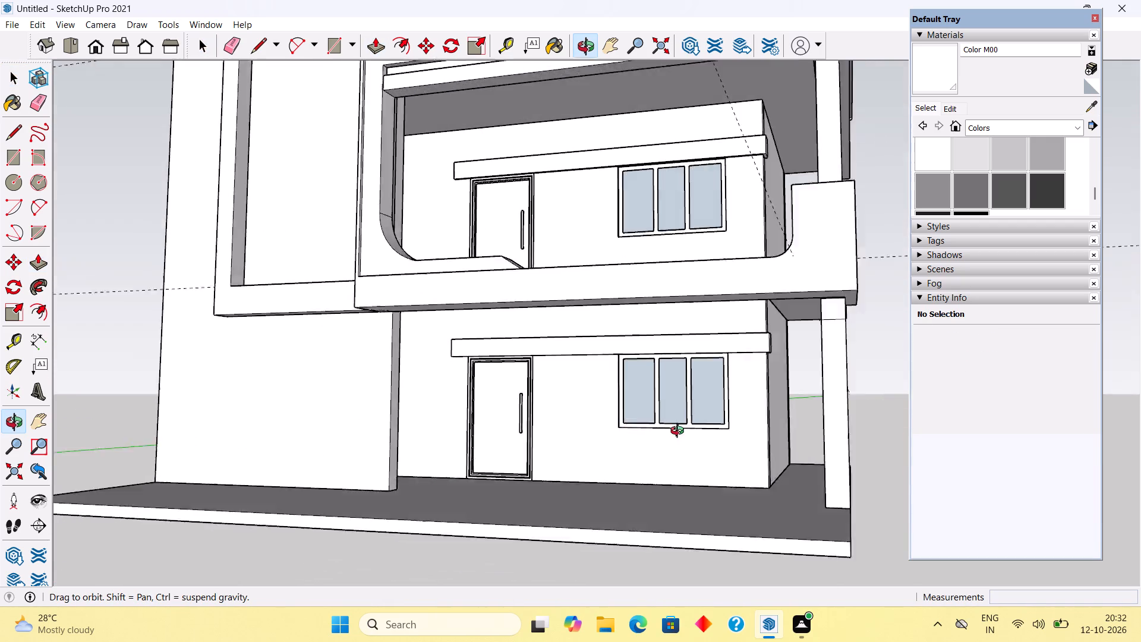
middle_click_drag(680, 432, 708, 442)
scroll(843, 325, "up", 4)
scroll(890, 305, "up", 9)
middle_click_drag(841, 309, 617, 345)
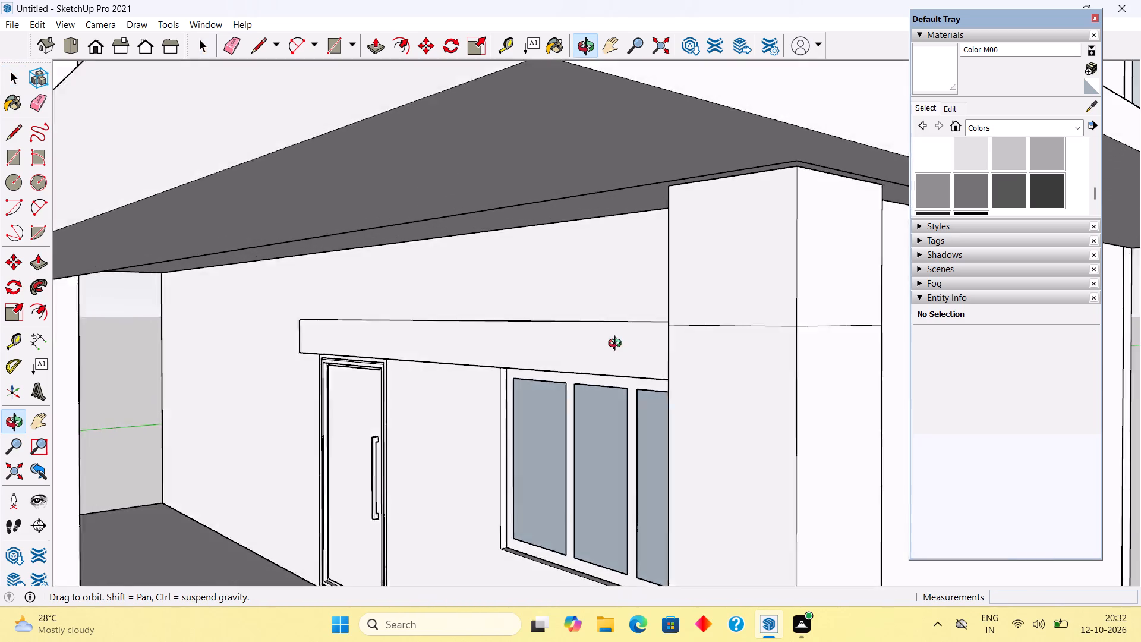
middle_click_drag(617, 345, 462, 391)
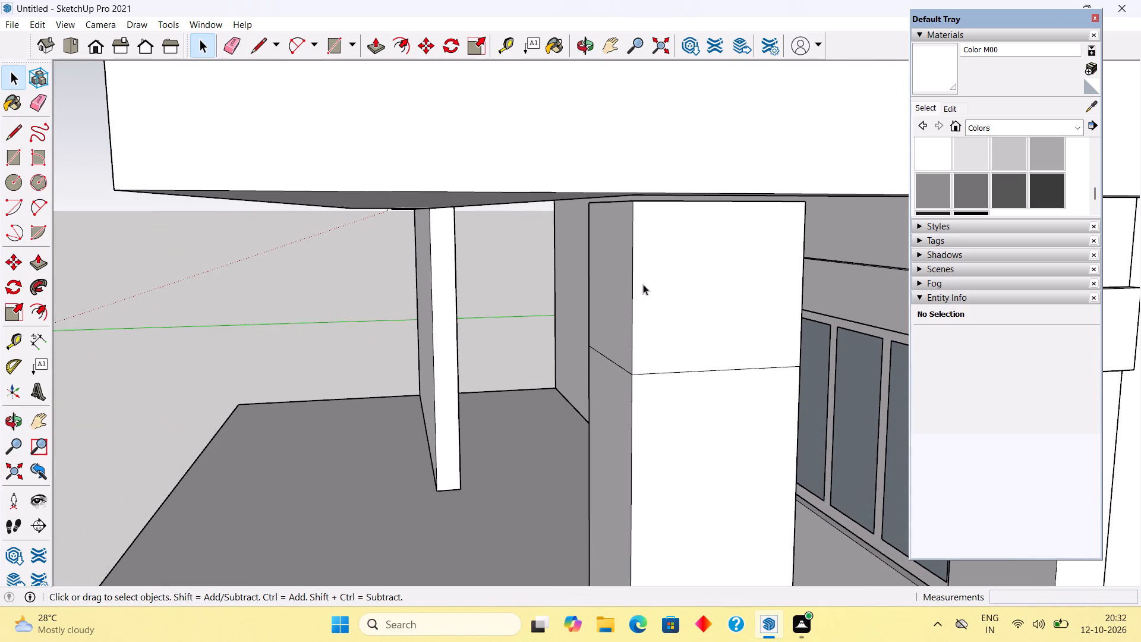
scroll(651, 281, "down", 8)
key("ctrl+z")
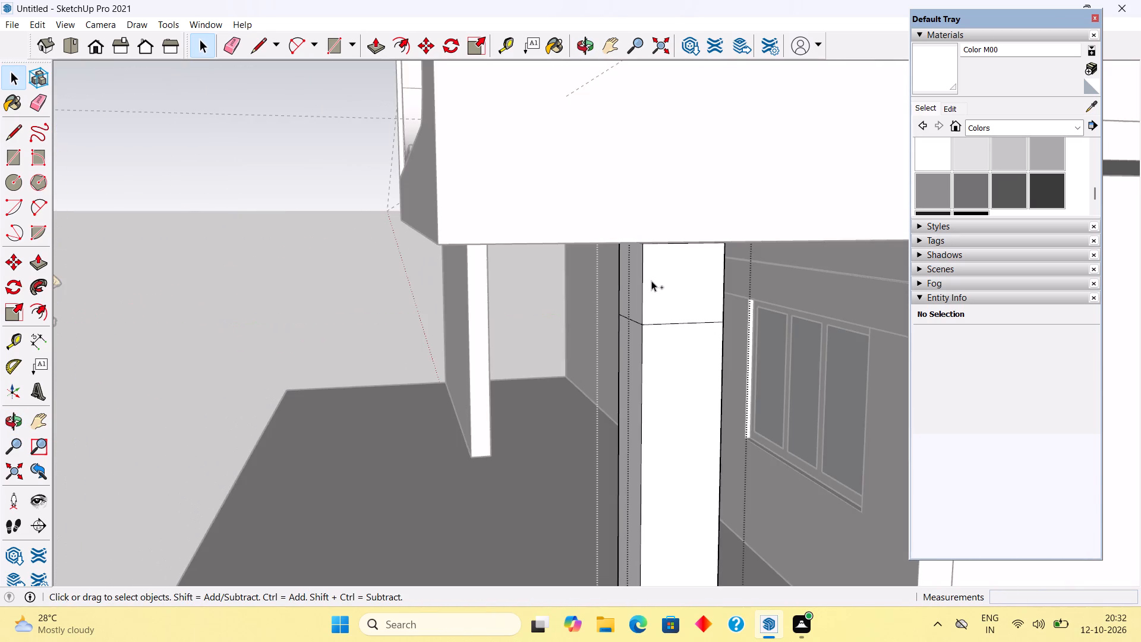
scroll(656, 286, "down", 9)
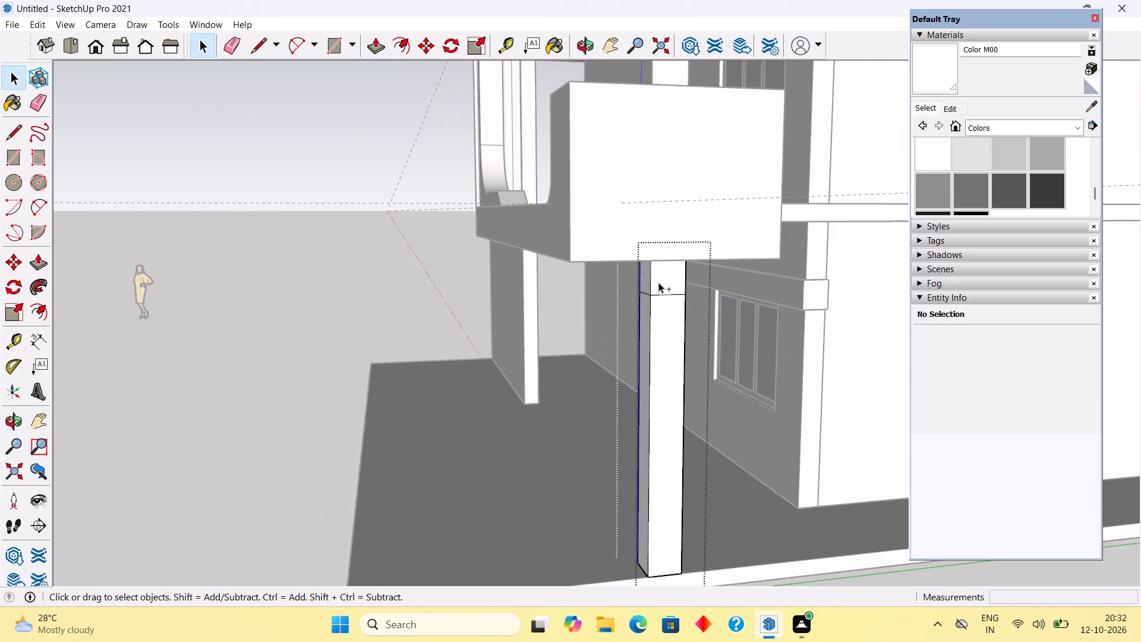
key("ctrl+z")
Move the ground-floor column group up about 3/8" so its top corner meets the balcony's underside.
scroll(650, 277, "up", 6)
middle_click_drag(676, 254, 660, 160)
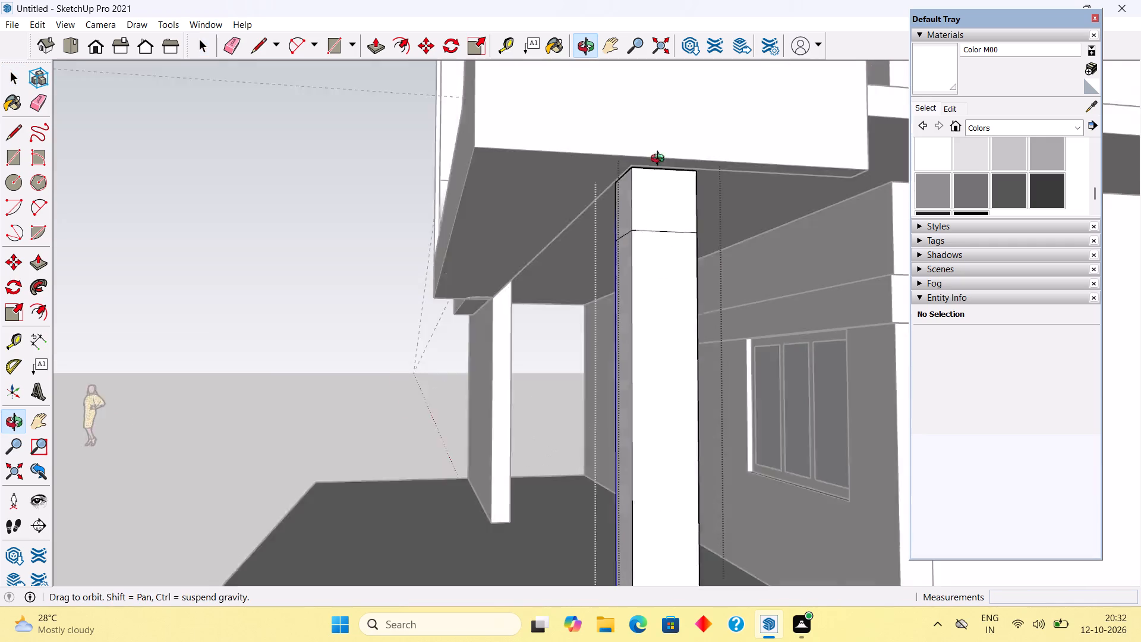
middle_click_drag(660, 160, 659, 153)
scroll(658, 152, "up", 4)
scroll(605, 102, "up", 11)
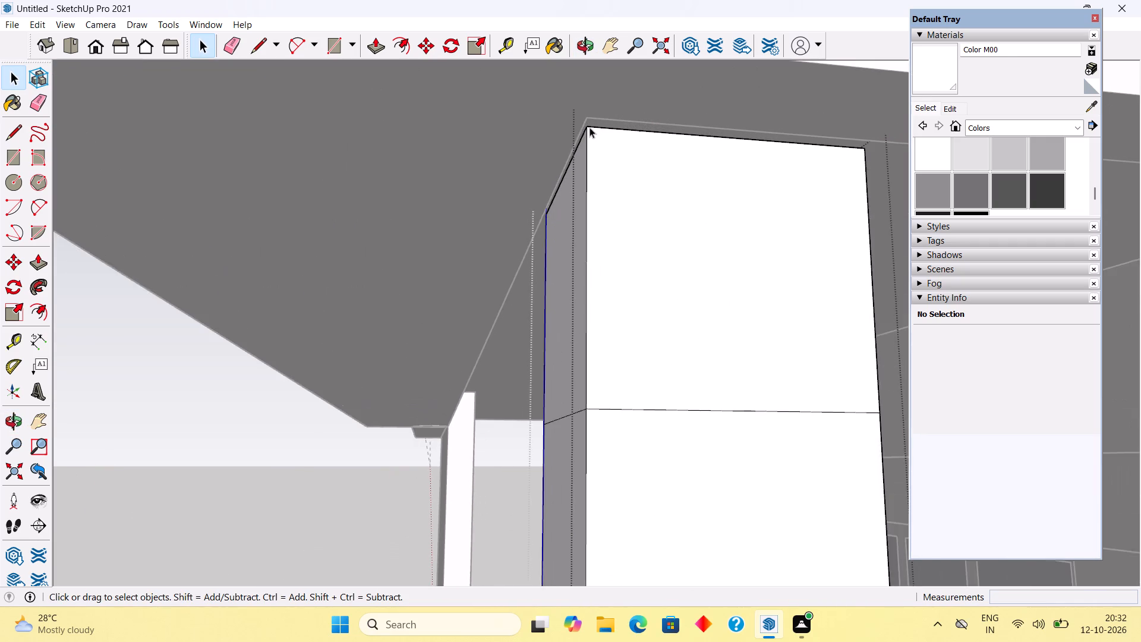
scroll(590, 127, "up", 6)
key("m")
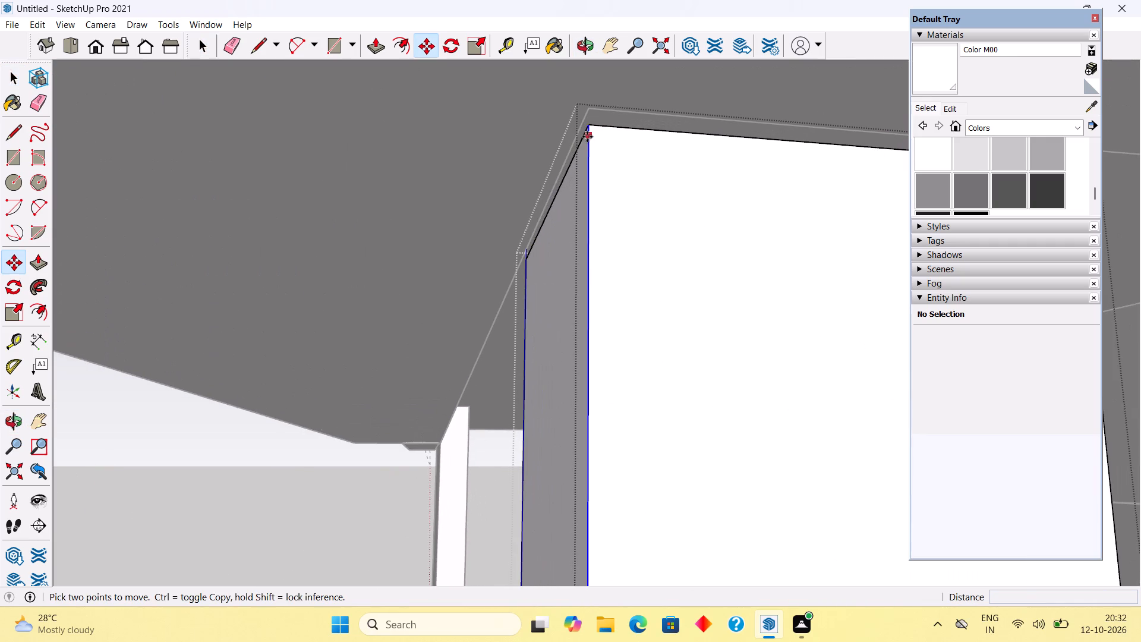
key("space")
left_click(608, 165)
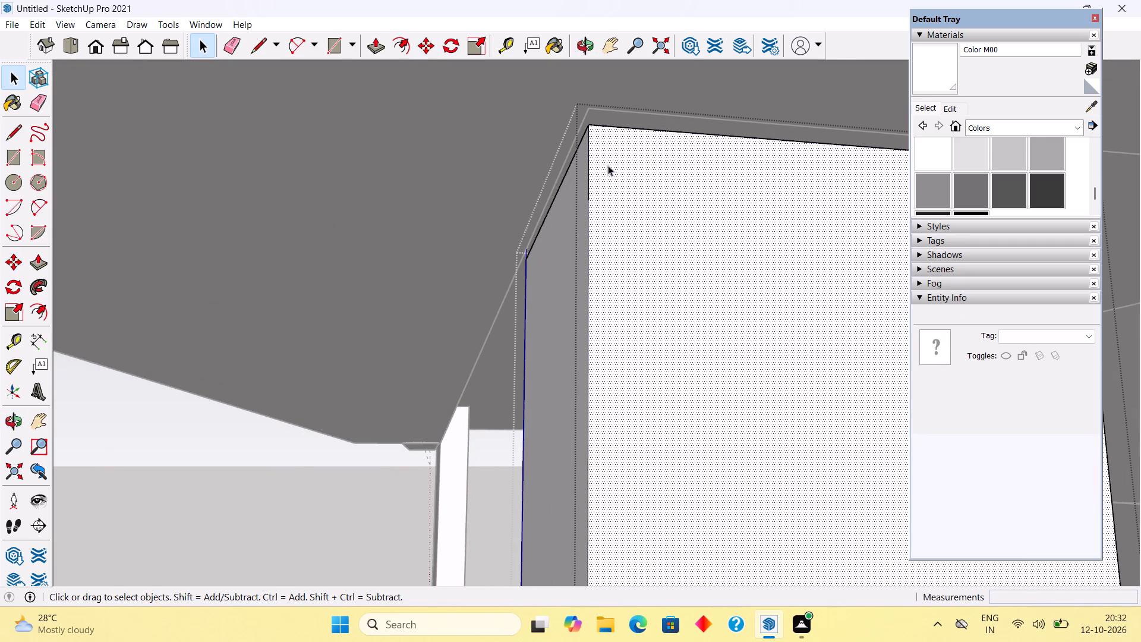
left_click(323, 492)
left_click(620, 276)
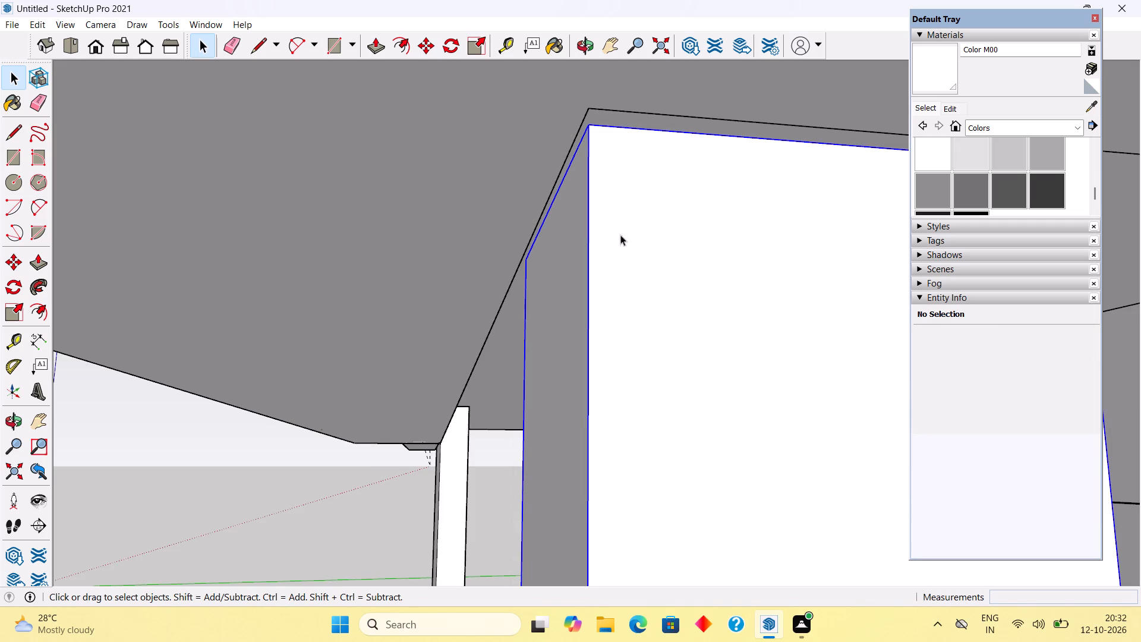
key("m")
left_click(591, 127)
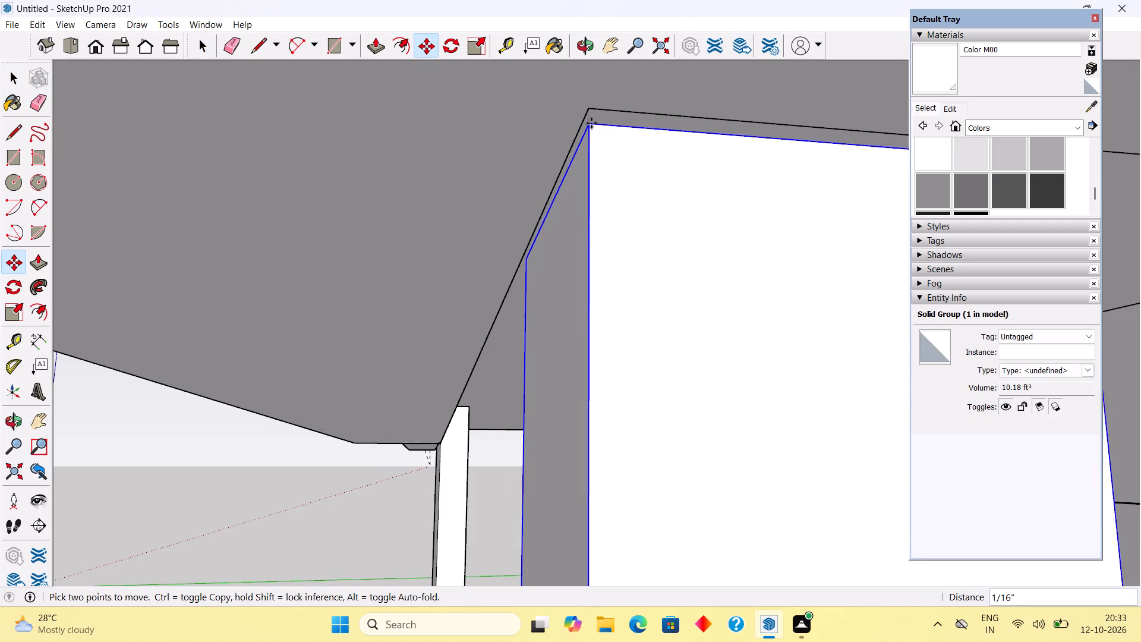
left_click(588, 103)
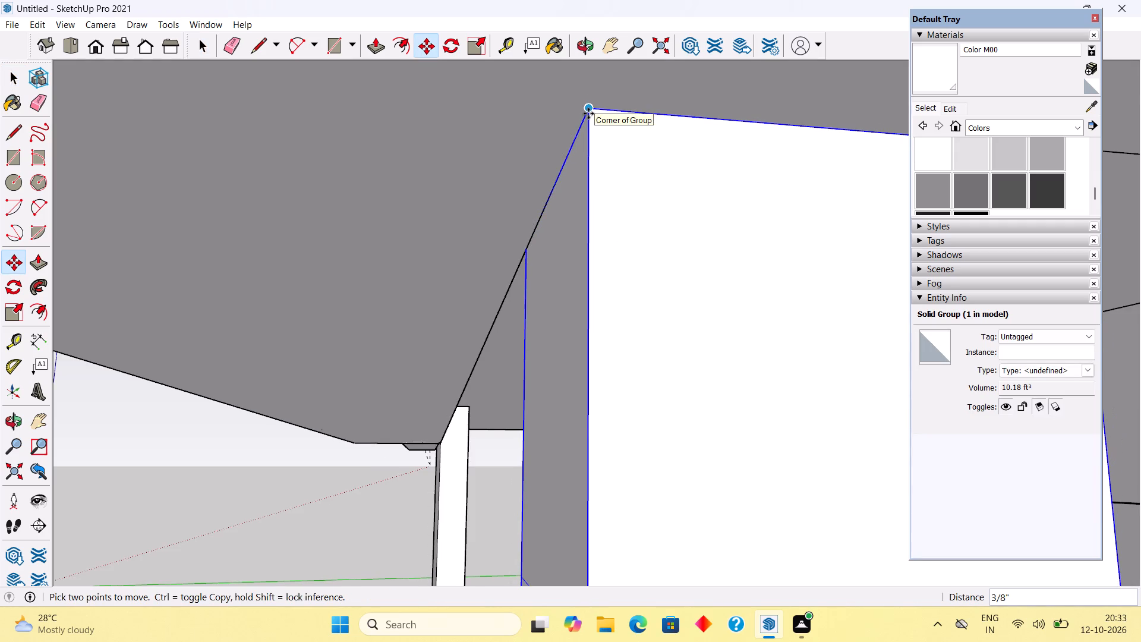
key("space")
Inside the ground-floor column's group, push the bottom face up about 1' 4 13/16" and check the base against the floor slab.
scroll(600, 169, "down", 20)
scroll(600, 169, "down", 6)
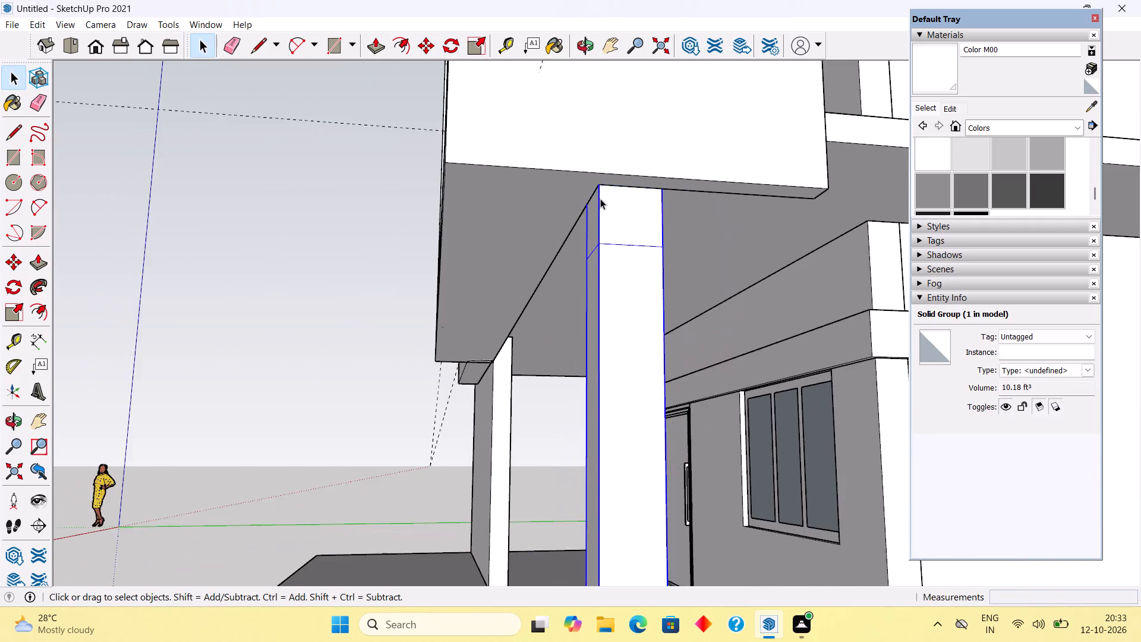
scroll(600, 199, "down", 16)
scroll(612, 350, "up", 8)
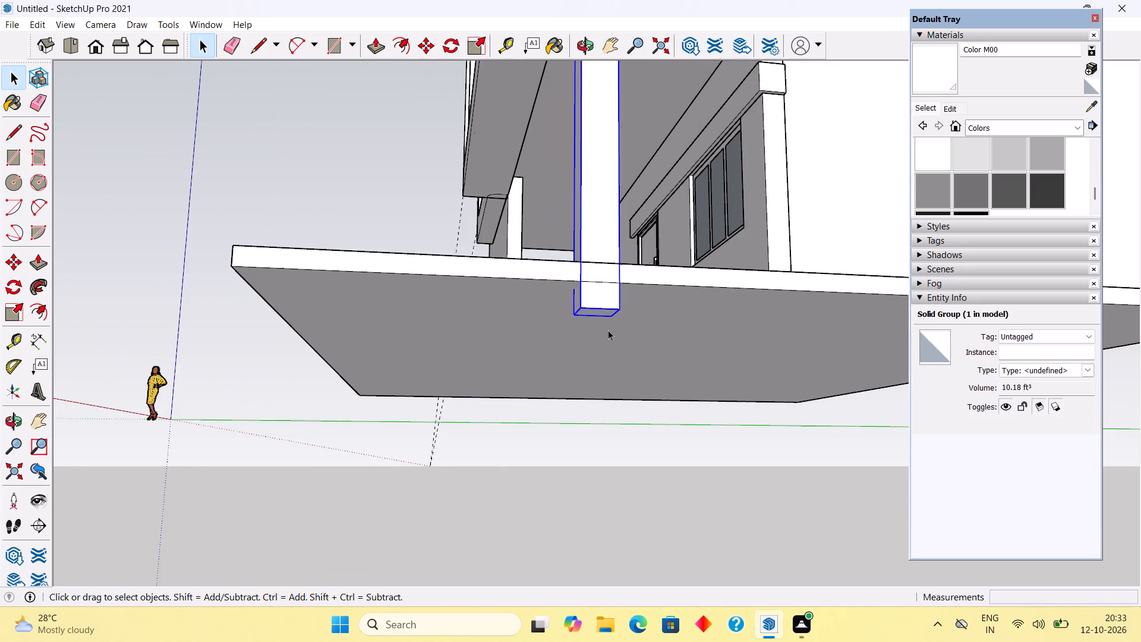
middle_click_drag(601, 301, 597, 248)
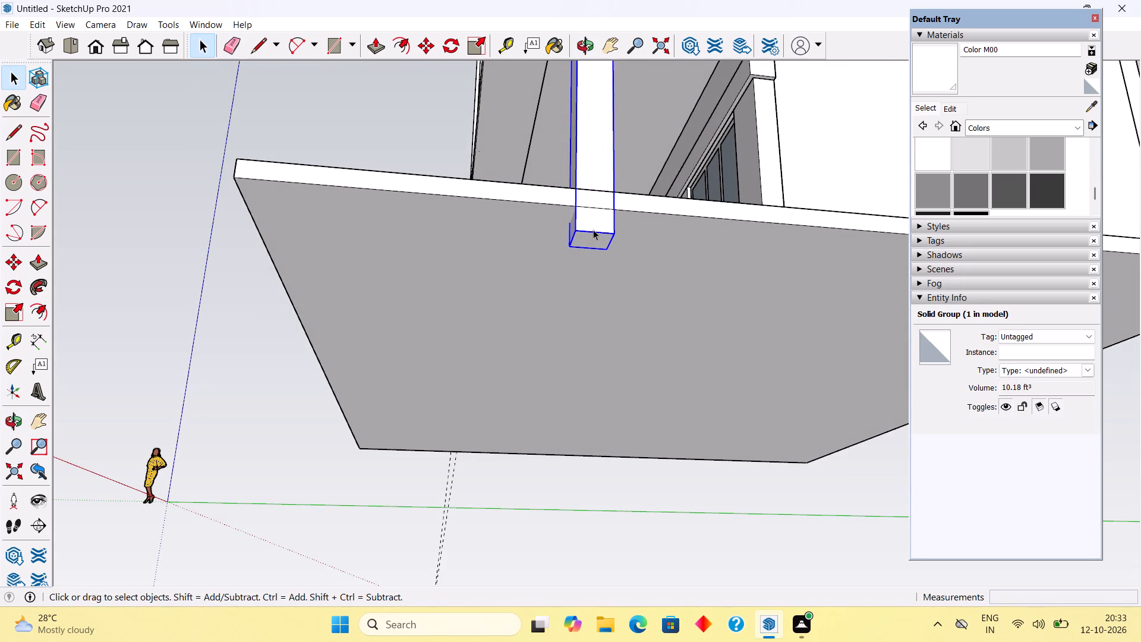
triple_click(596, 210)
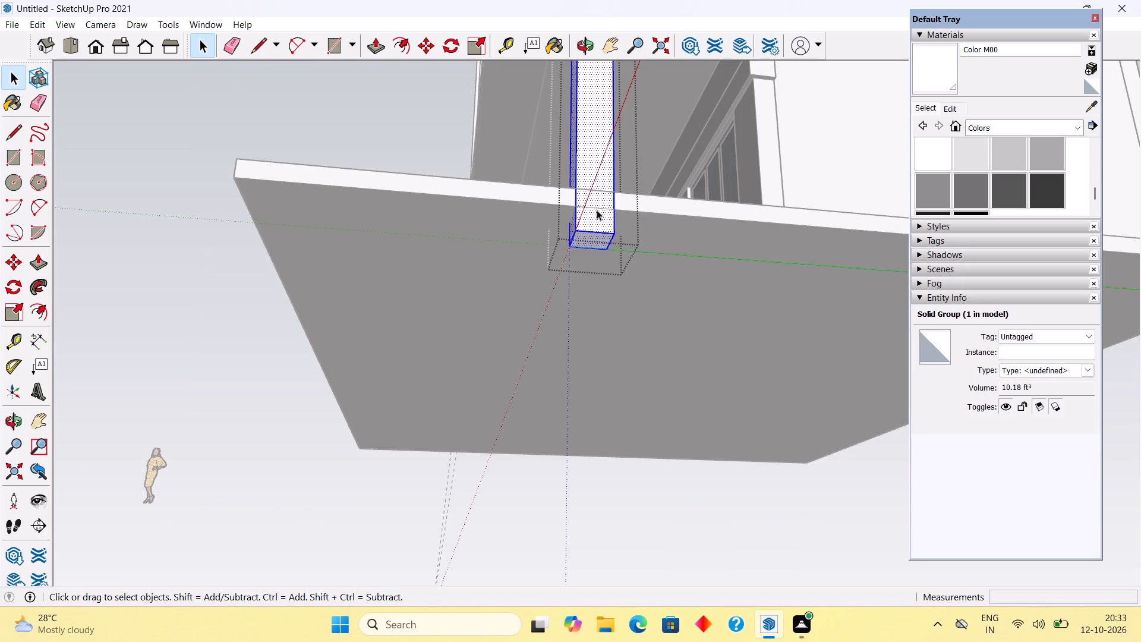
left_click(595, 238)
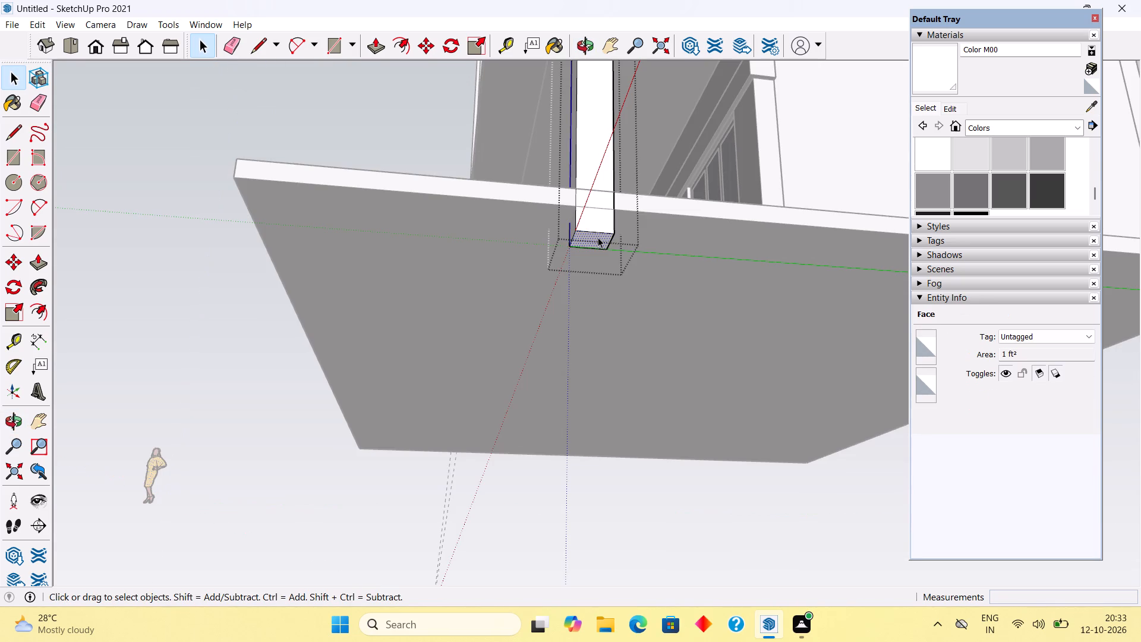
key("p")
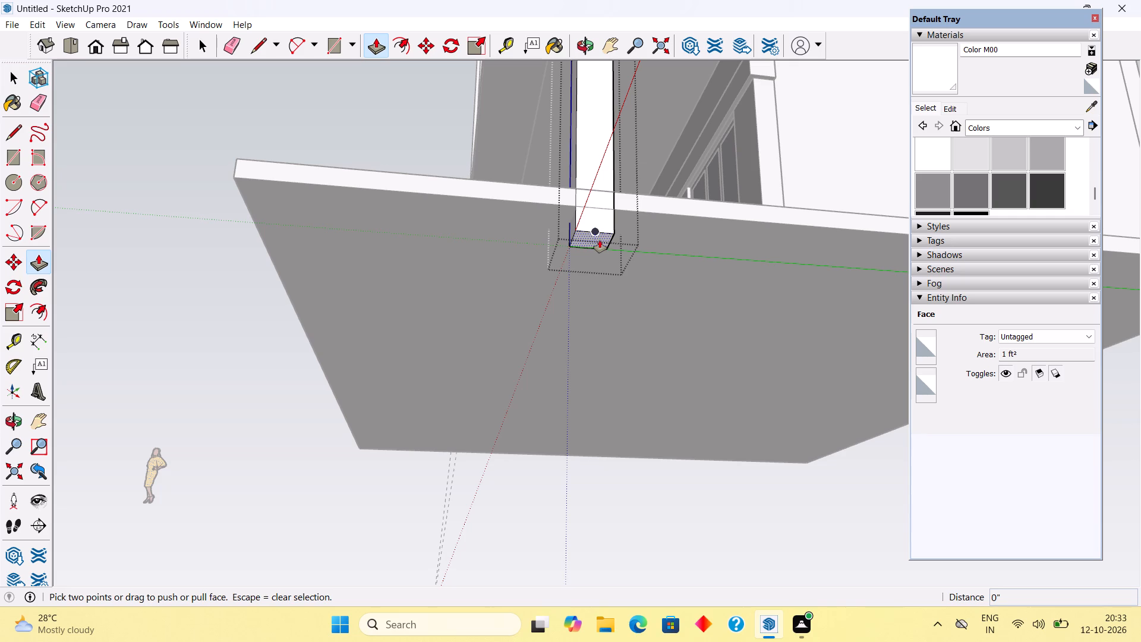
left_click(600, 240)
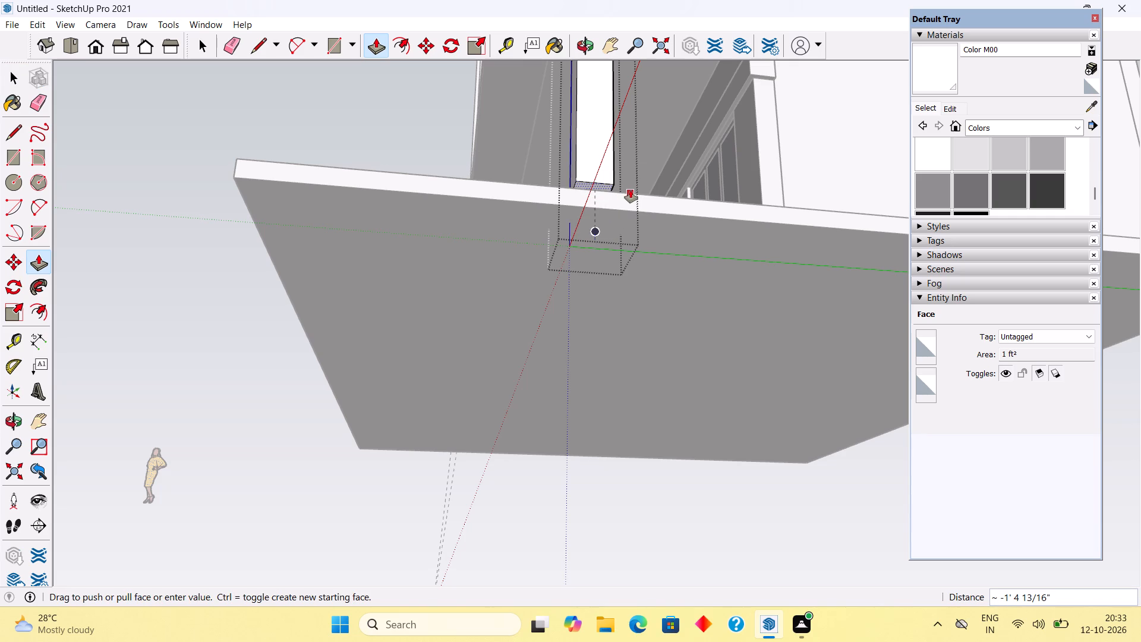
left_click(631, 191)
middle_click_drag(631, 191, 647, 251)
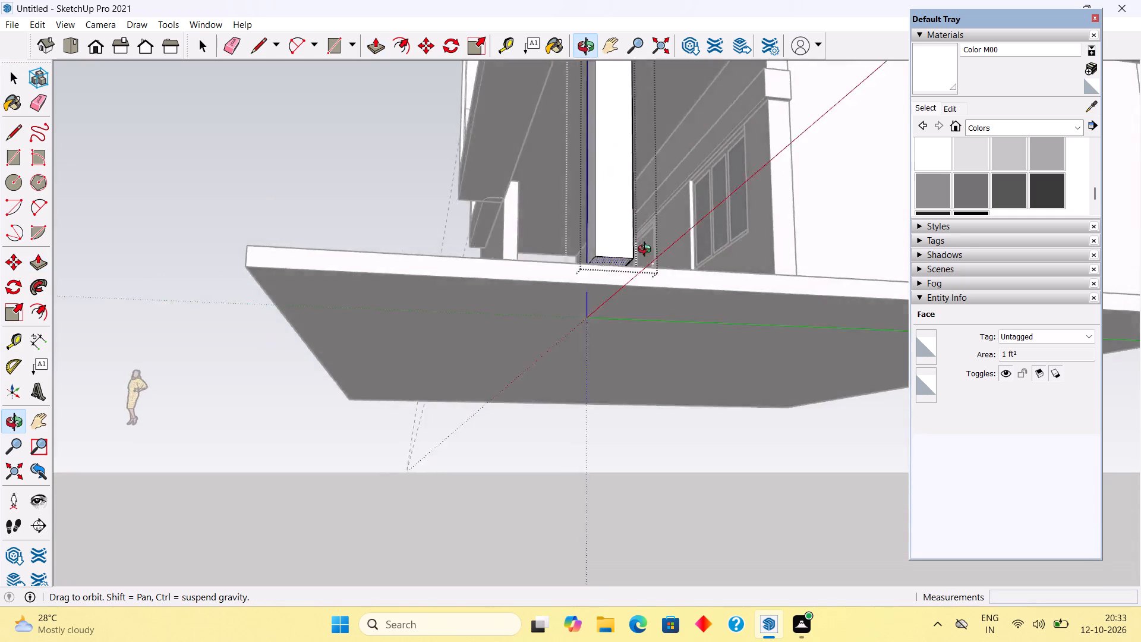
middle_click_drag(647, 251, 682, 316)
scroll(682, 370, "up", 13)
middle_click_drag(655, 377, 655, 364)
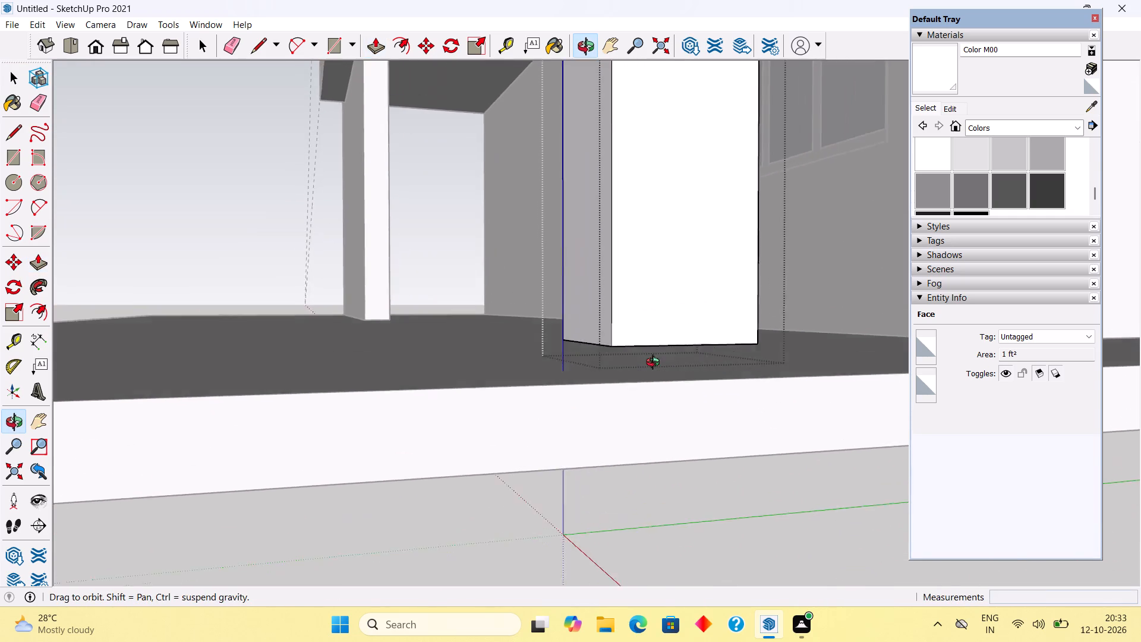
Pull the ground-floor column's bottom face down about 2 5/8" to the floor slab and leave the group.
middle_click_drag(655, 364, 655, 336)
left_click(663, 301)
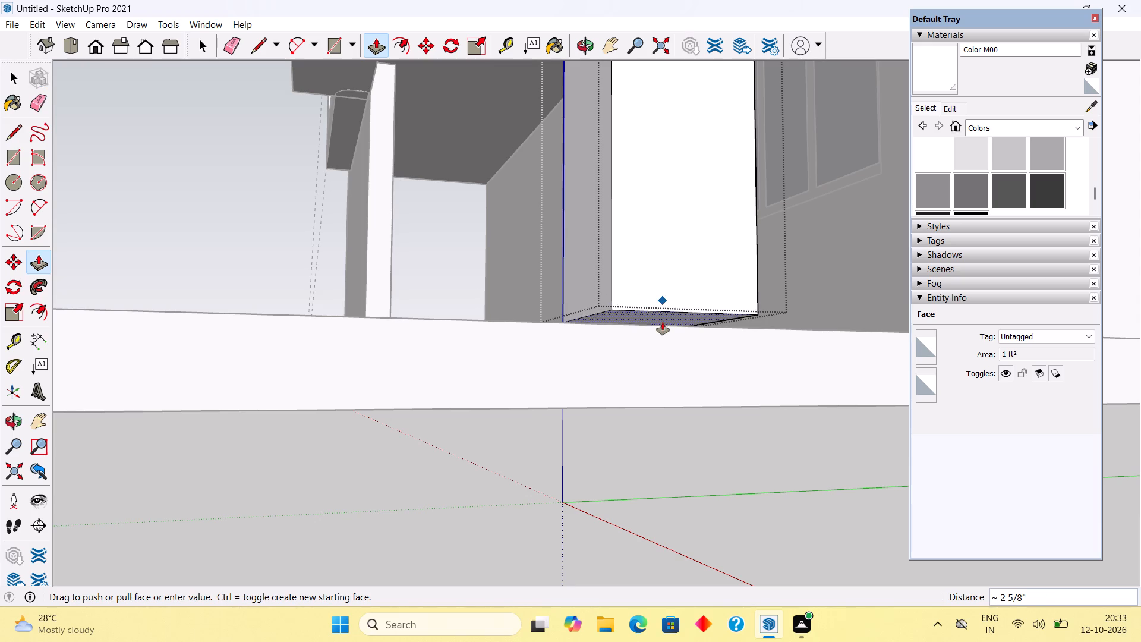
left_click(663, 322)
key("space")
scroll(659, 329, "down", 11)
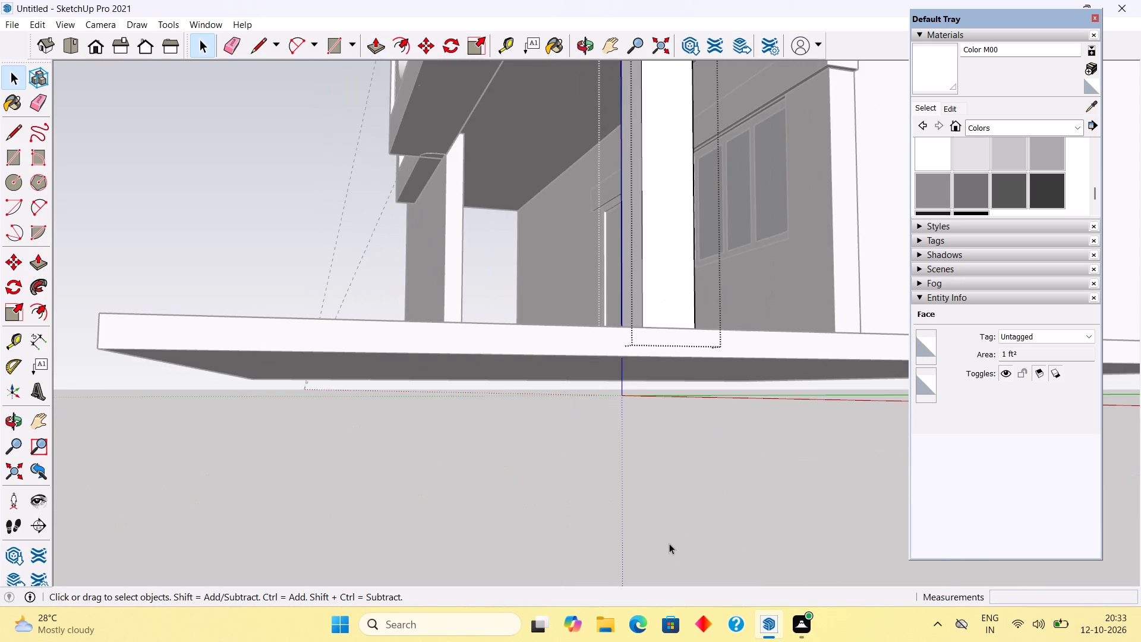
left_click(668, 553)
Inside the ground-floor column's group, delete the leftover horizontal edge on the front face just below the balcony.
middle_click_drag(475, 301, 667, 399)
scroll(678, 437, "down", 12)
middle_click_drag(579, 427, 586, 428)
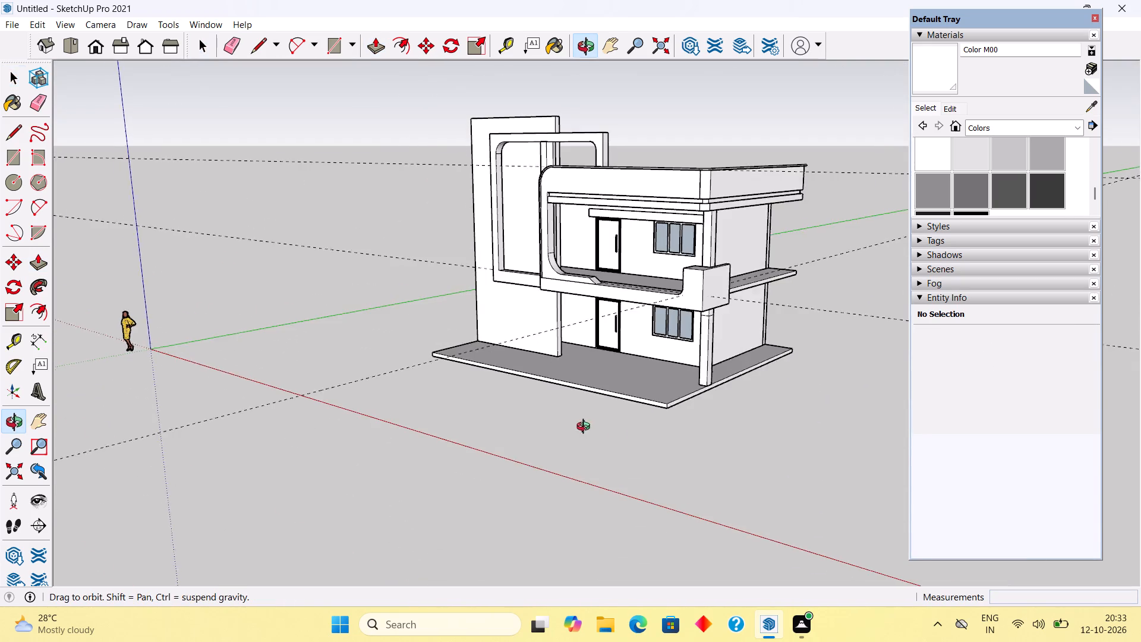
middle_click_drag(586, 428, 758, 384)
scroll(758, 260, "up", 12)
scroll(733, 323, "up", 3)
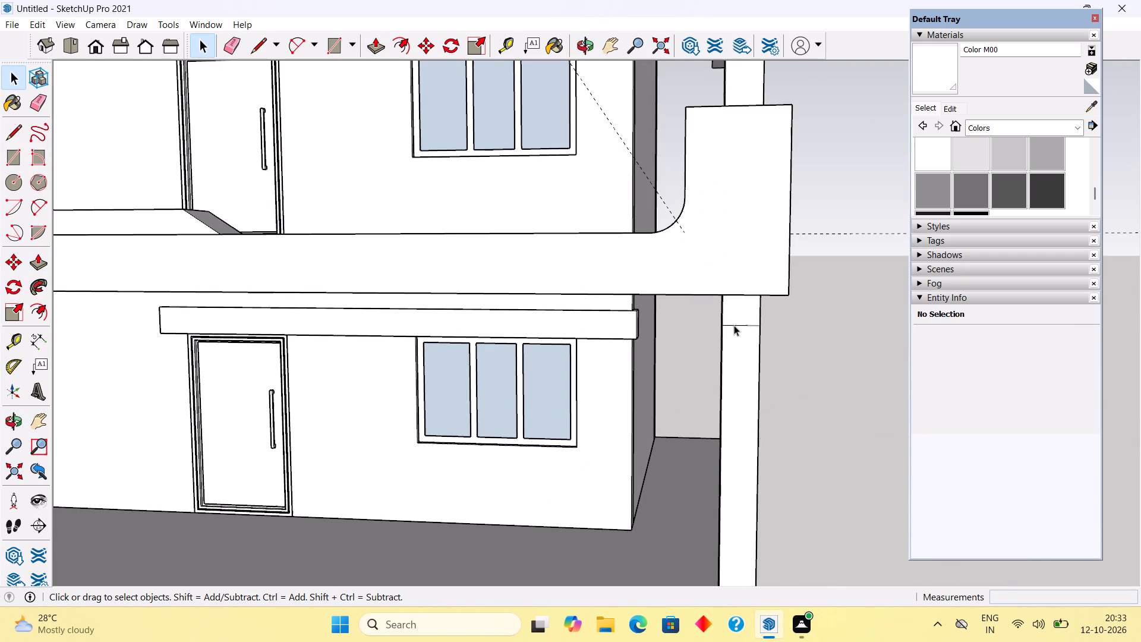
left_click(735, 326)
triple_click(735, 326)
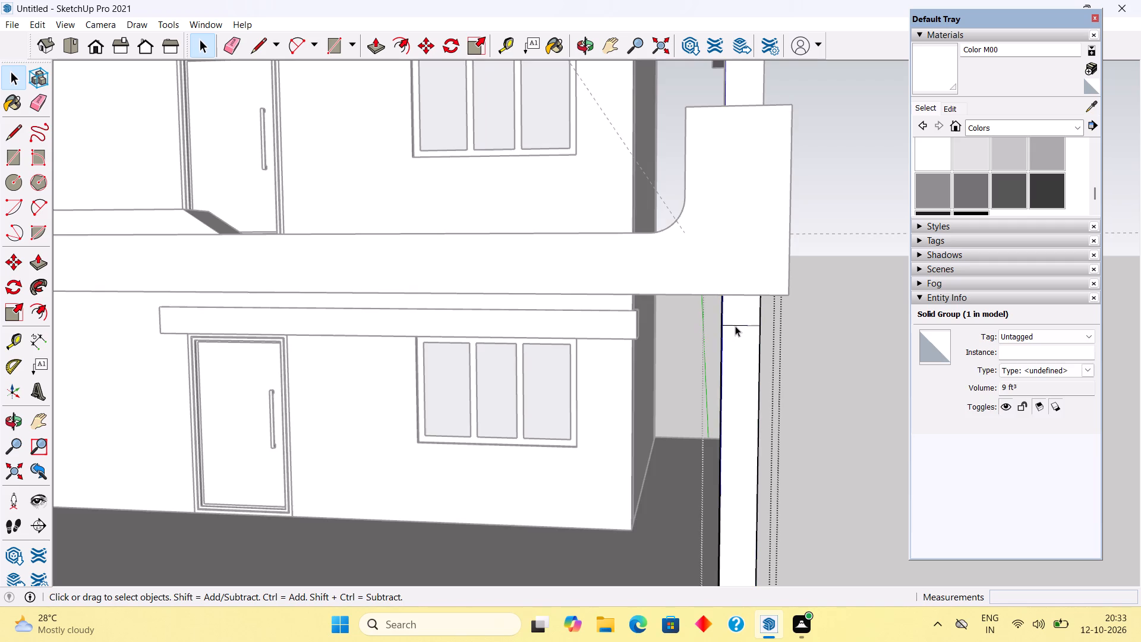
left_click(735, 326)
scroll(735, 326, "up", 5)
left_click(735, 326)
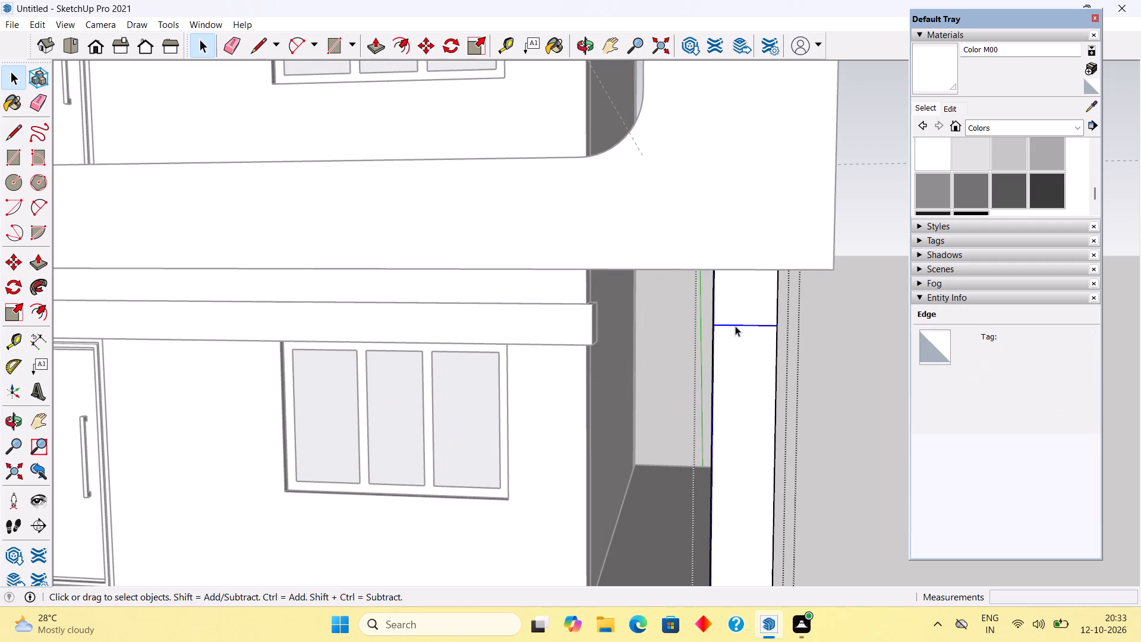
key("Delete")
Delete the matching leftover horizontal edge on the column's adjoining side face, check the remaining sides, and leave the group.
middle_click_drag(677, 336, 419, 333)
scroll(242, 333, "up", 6)
scroll(471, 331, "down", 9)
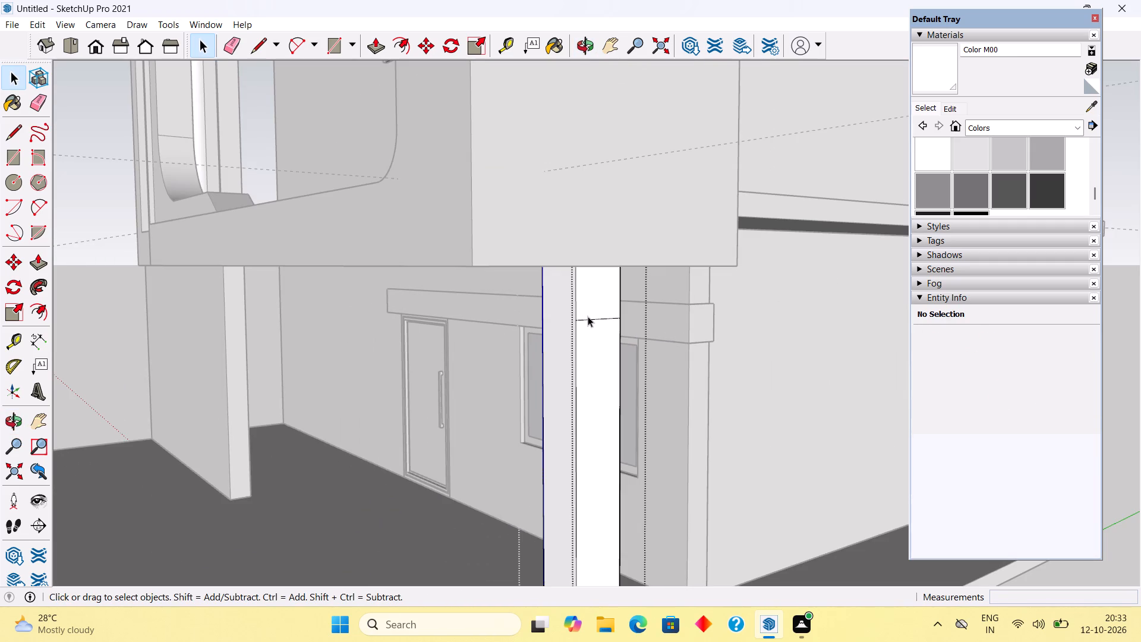
left_click(588, 317)
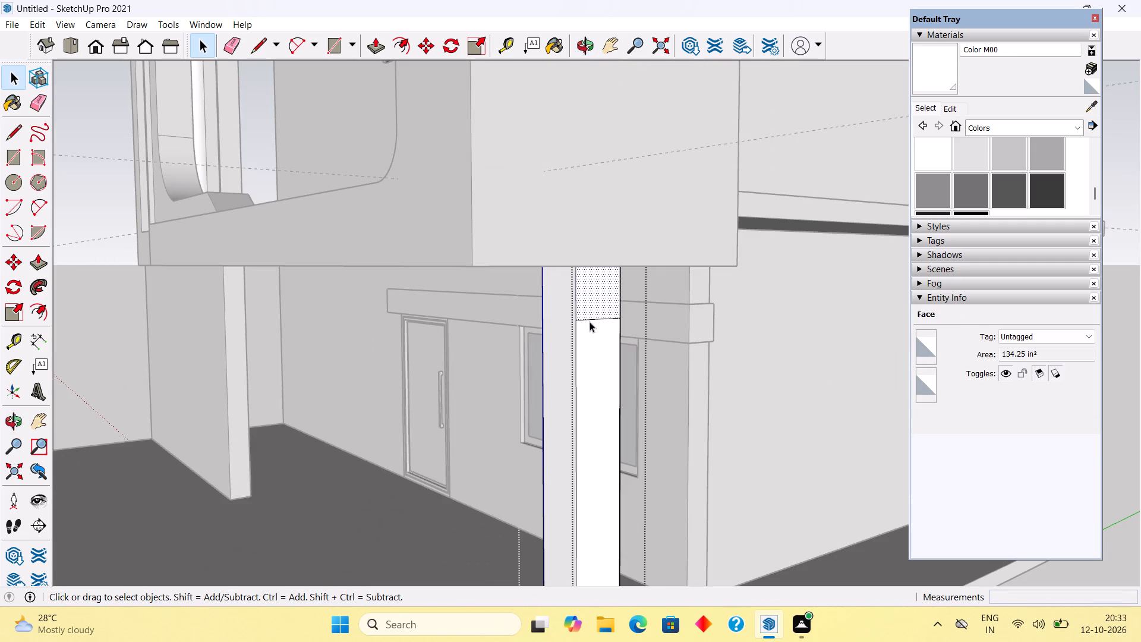
left_click(590, 318)
key("Delete")
middle_click_drag(591, 316, 409, 341)
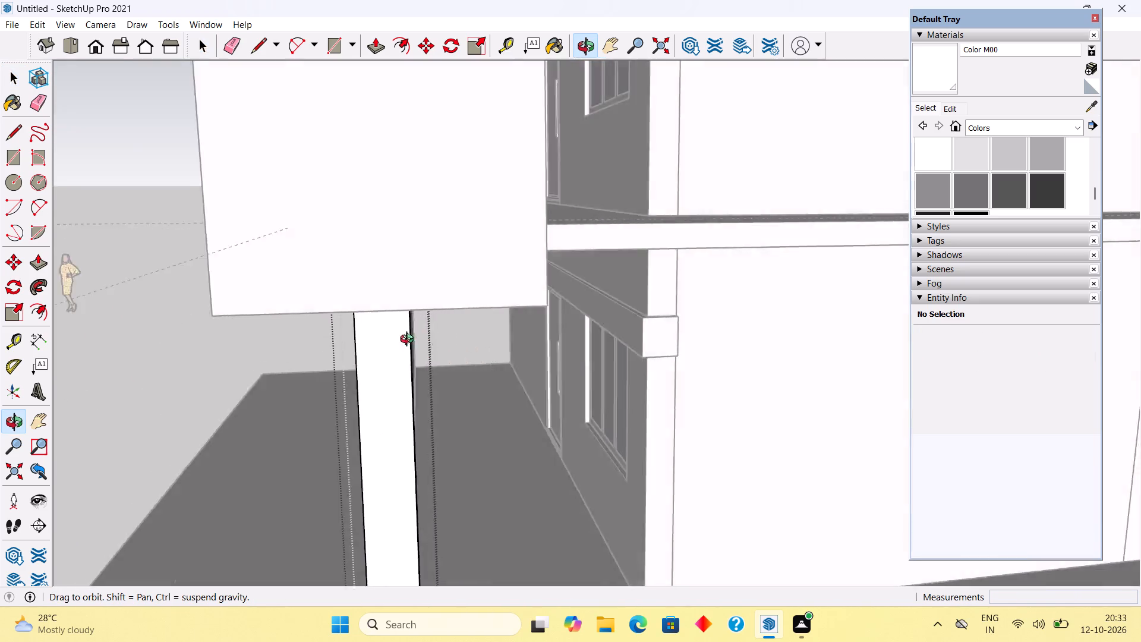
middle_click_drag(409, 341, 220, 313)
scroll(220, 313, "down", 10)
left_click(160, 360)
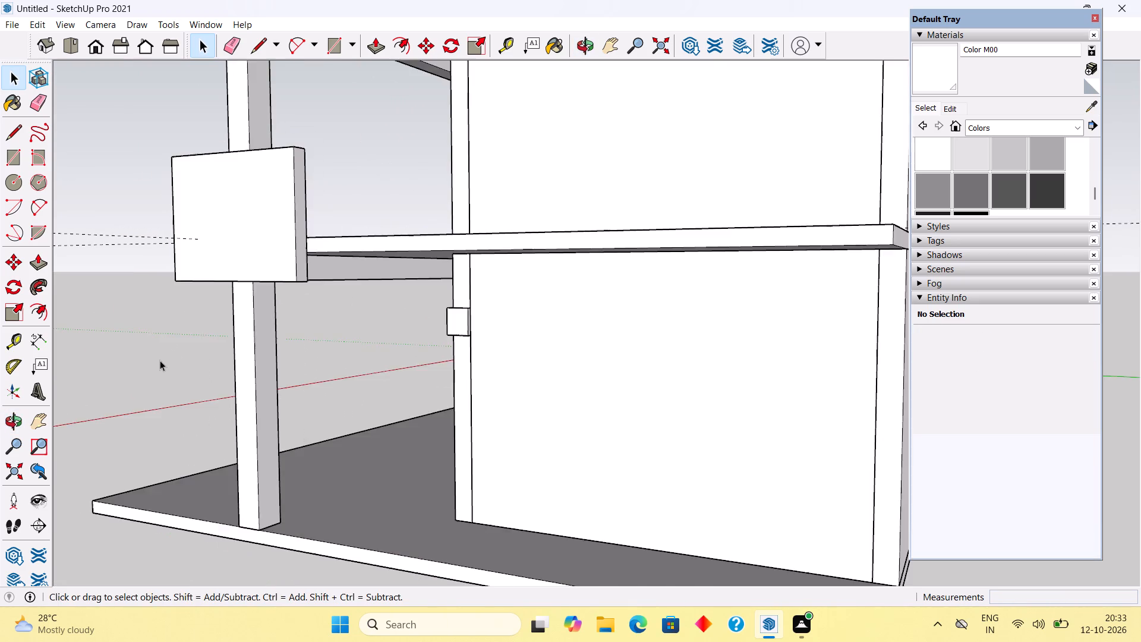
Examine the whole house from the side, front and above, checking the facade, balcony and corner column.
scroll(160, 360, "down", 6)
middle_click_drag(152, 374, 525, 358)
scroll(525, 358, "down", 4)
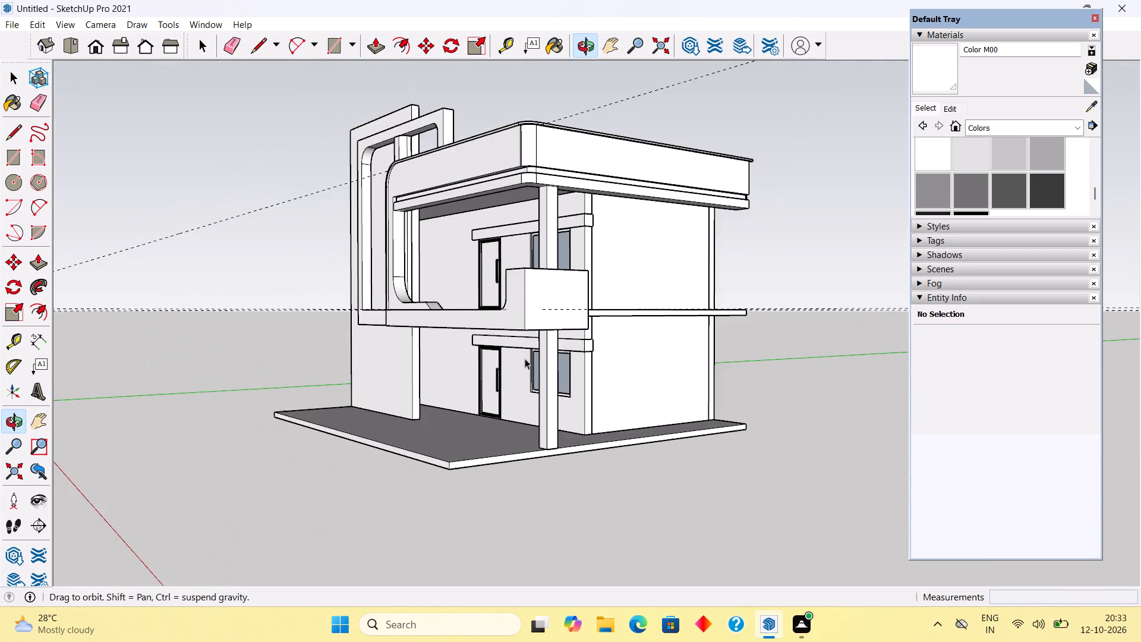
middle_click_drag(548, 461, 841, 479)
middle_click_drag(459, 449, 529, 469)
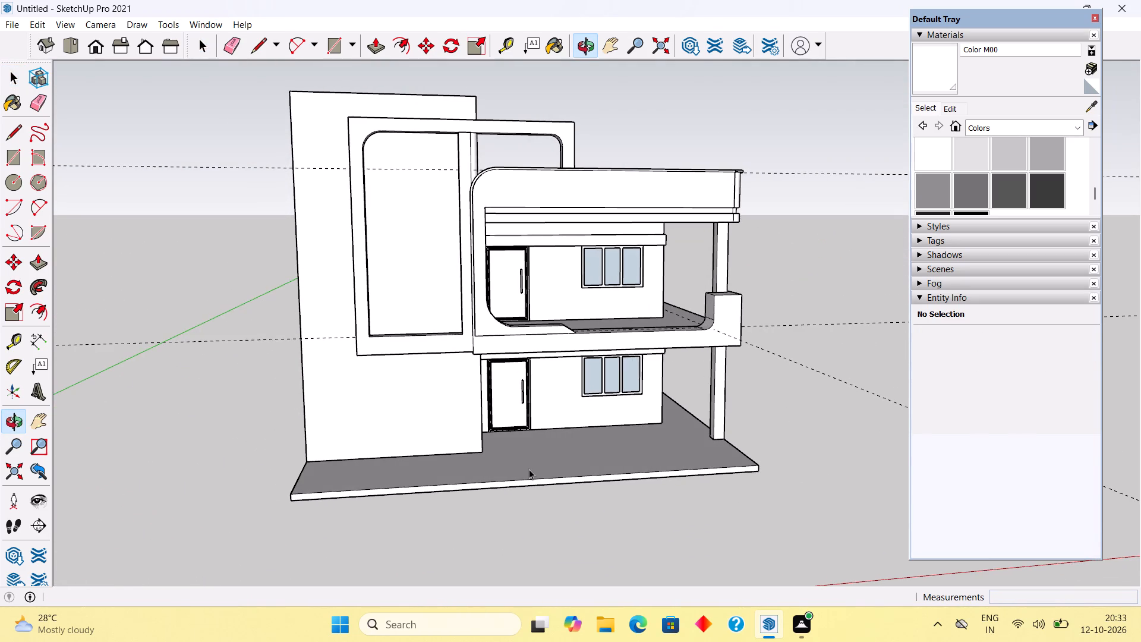
scroll(529, 469, "up", 5)
middle_click_drag(444, 451, 393, 451)
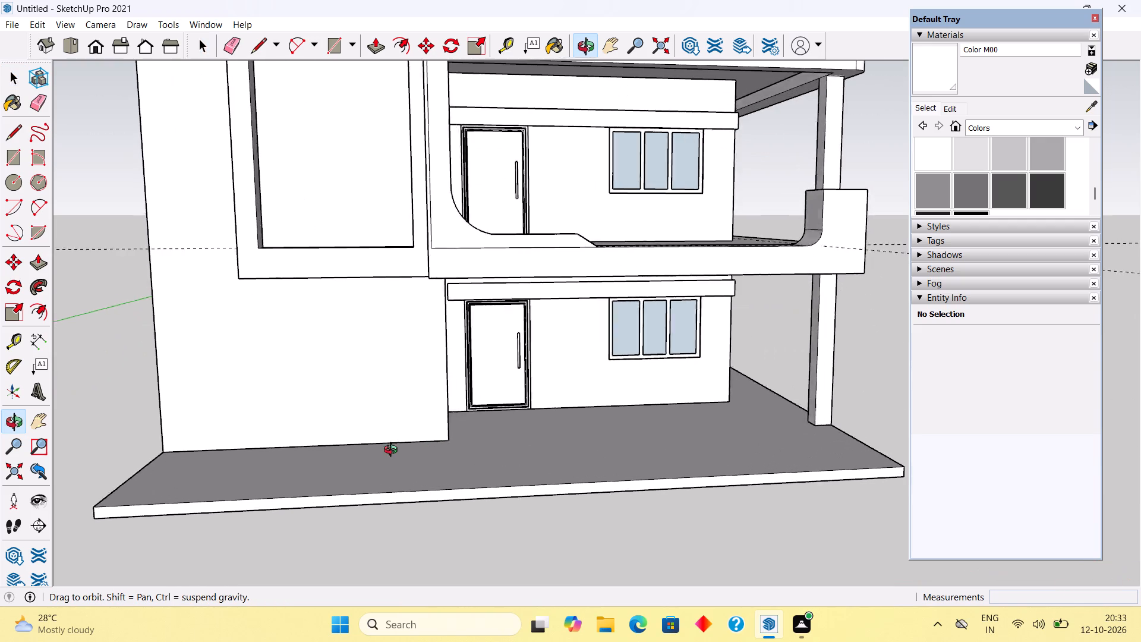
middle_click_drag(393, 451, 327, 590)
scroll(327, 590, "down", 1)
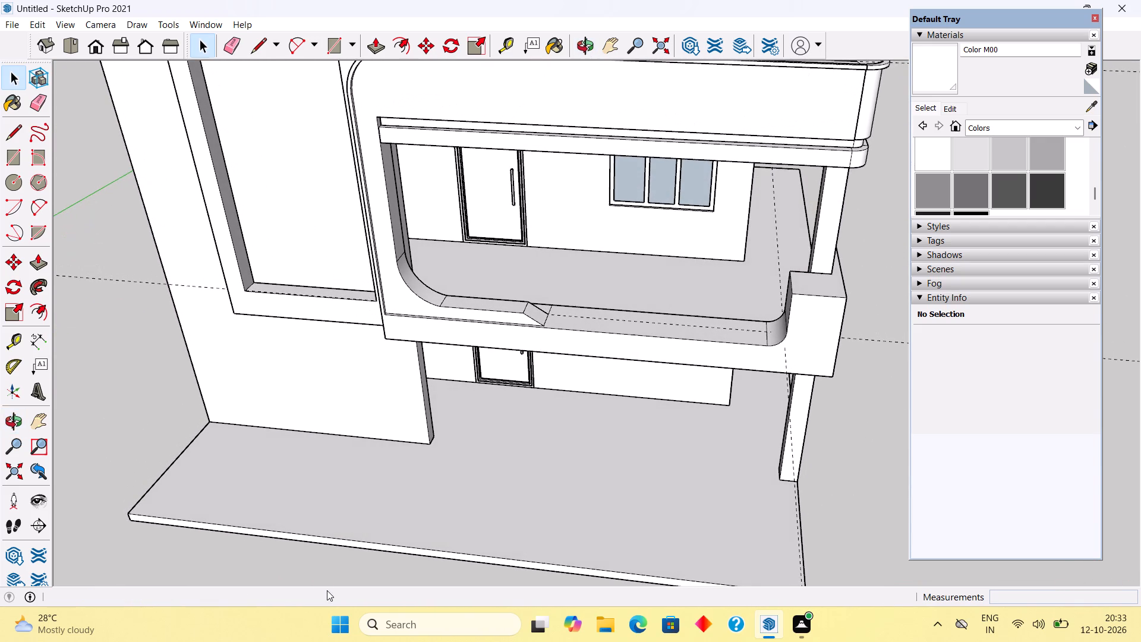
scroll(327, 590, "down", 1)
scroll(134, 562, "down", 4)
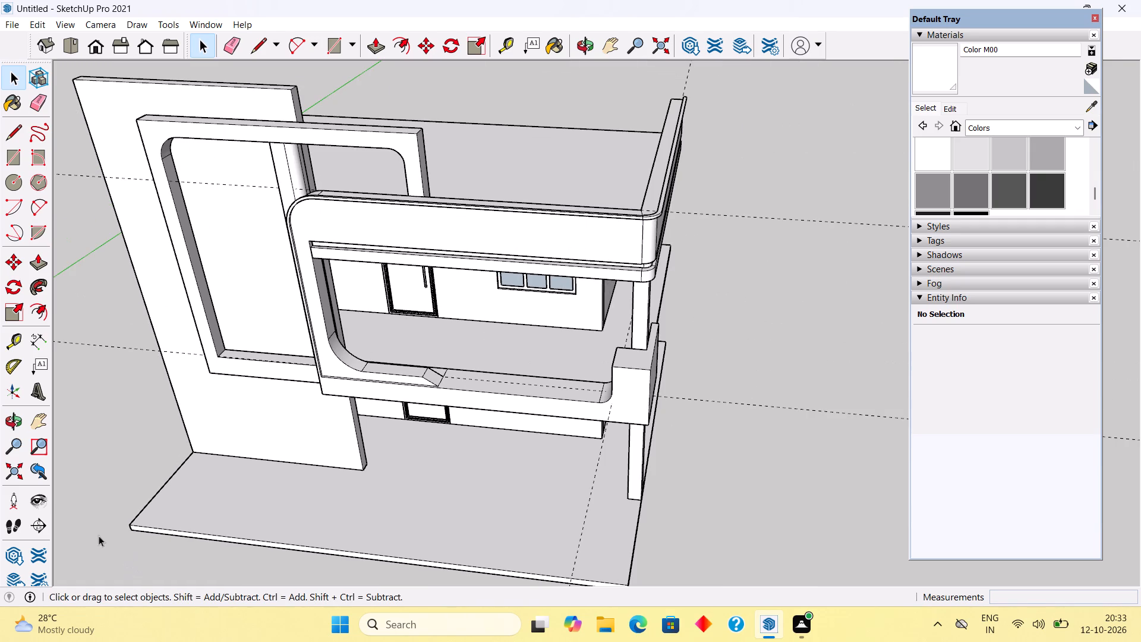
scroll(104, 341, "down", 5)
middle_click_drag(197, 380, 455, 298)
scroll(455, 299, "down", 4)
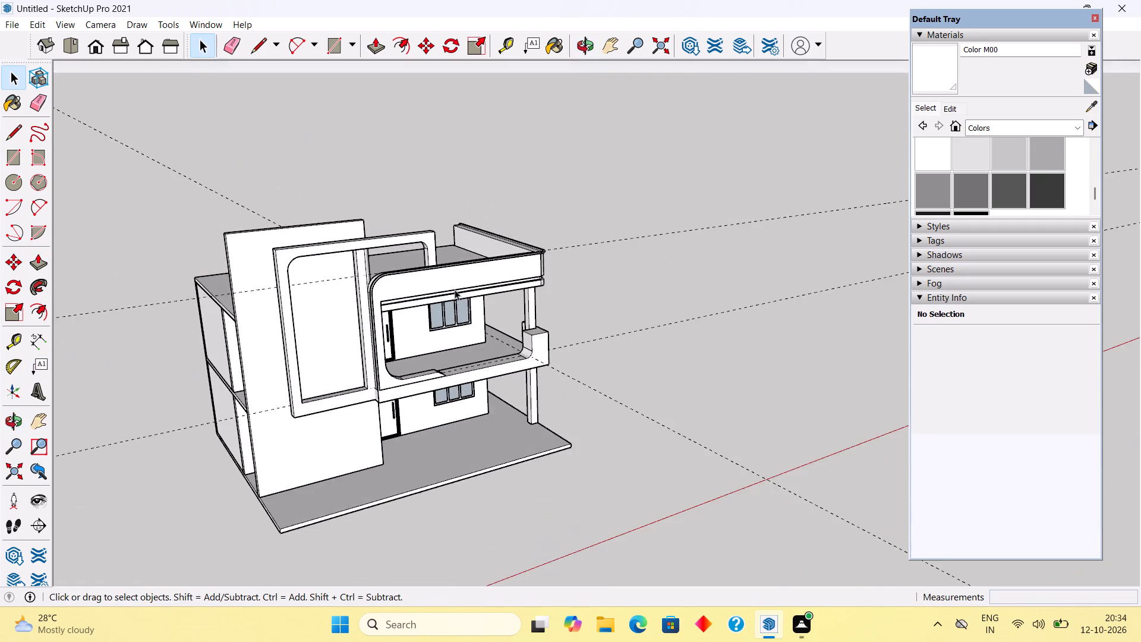
scroll(445, 322, "down", 4)
scroll(383, 464, "up", 4)
middle_click_drag(296, 487, 193, 433)
scroll(447, 370, "up", 5)
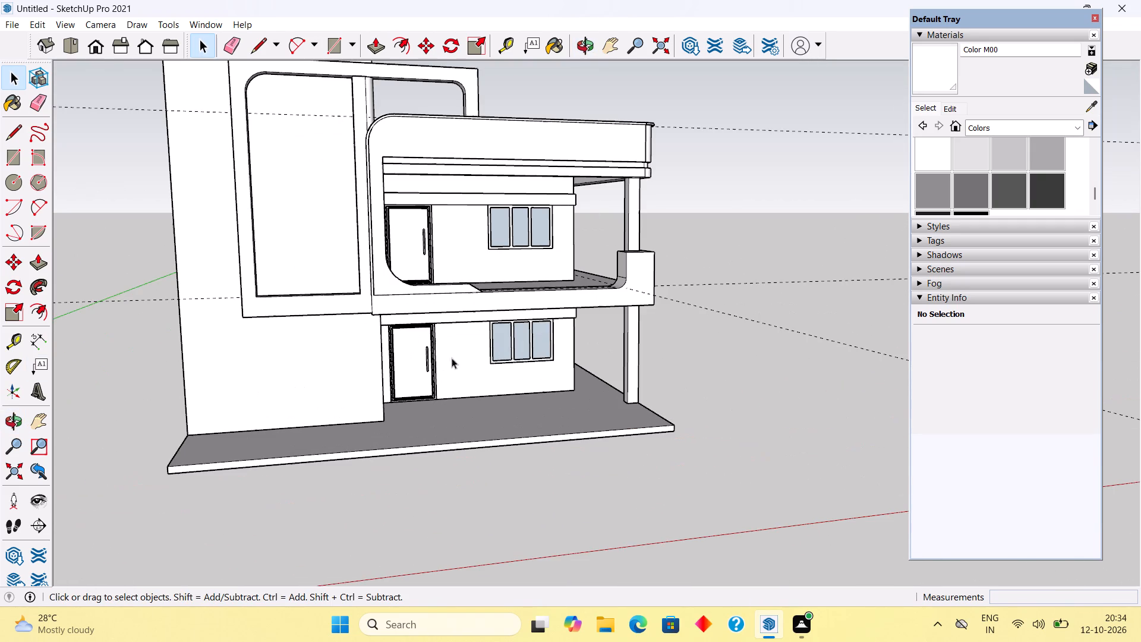
Draw the missing edges where the balcony band's lower corner meets the tall frame: its full-height vertical edge and a 2" ledge edge.
middle_click_drag(283, 313, 260, 269)
scroll(254, 318, "up", 6)
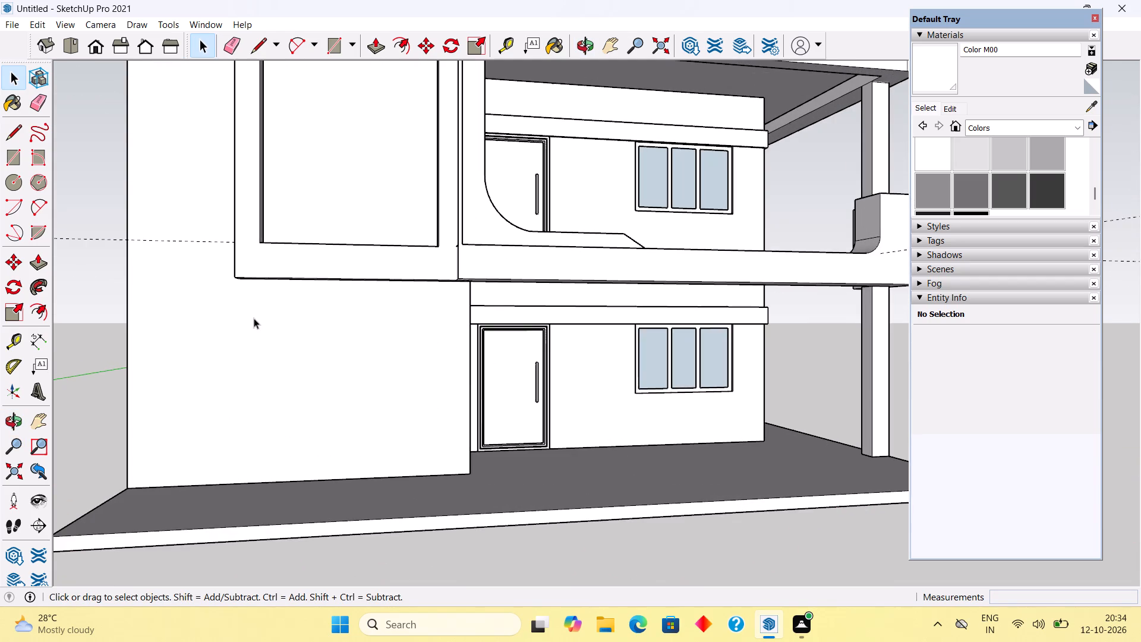
scroll(282, 328, "up", 3)
scroll(477, 235, "up", 4)
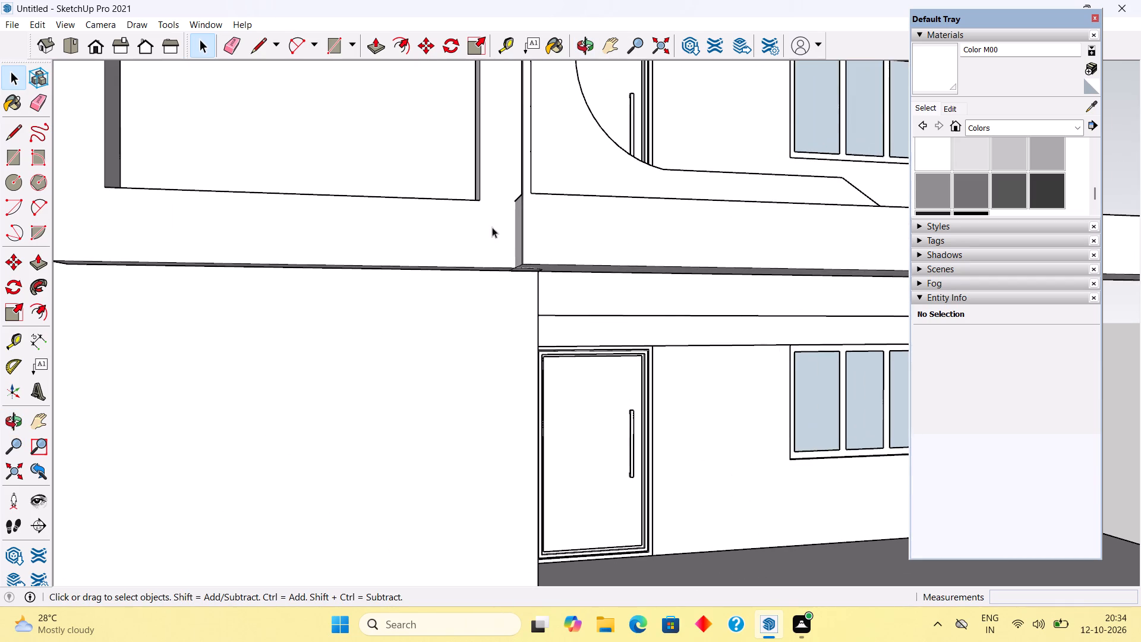
middle_click_drag(490, 227, 557, 295)
scroll(607, 322, "up", 9)
middle_click_drag(568, 309, 572, 333)
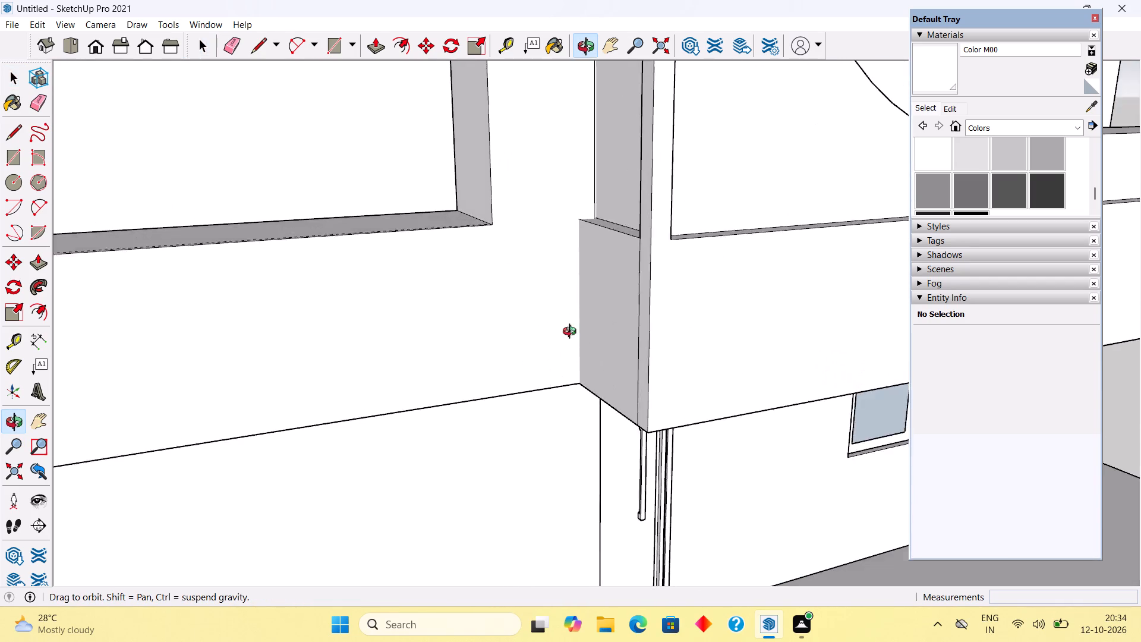
middle_click_drag(572, 333, 727, 392)
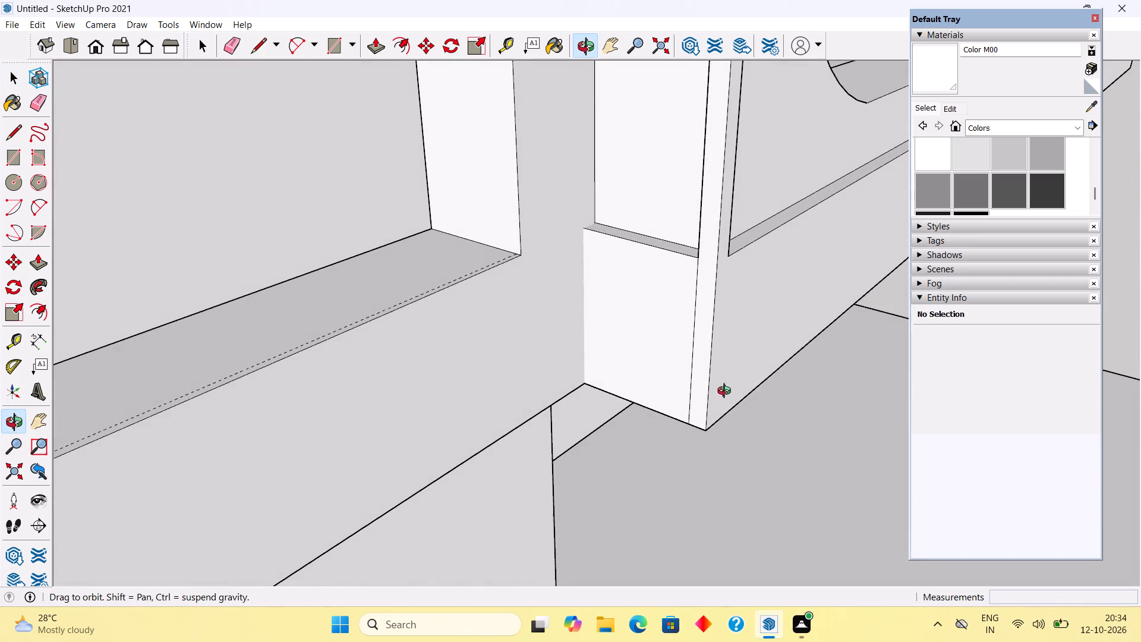
middle_click_drag(727, 392, 726, 392)
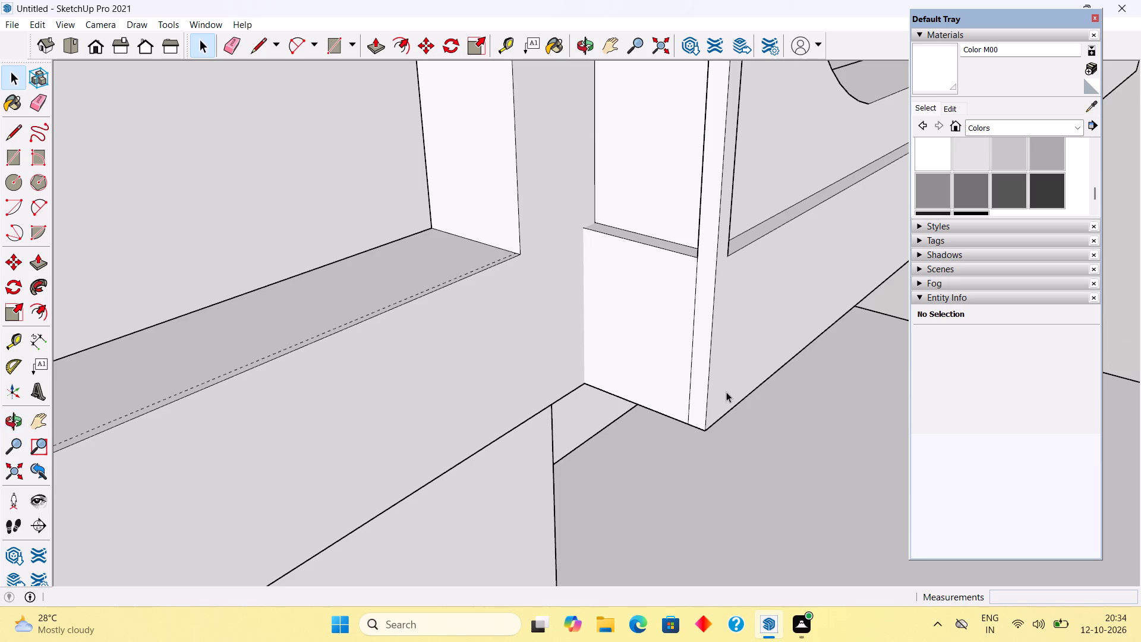
key("l")
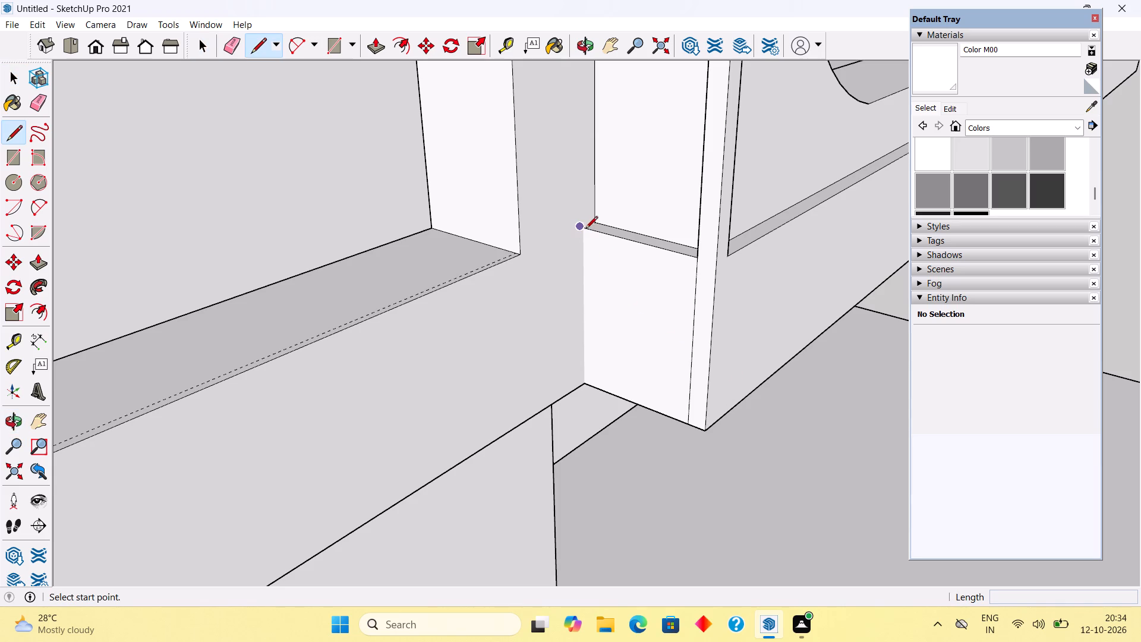
scroll(575, 231, "up", 5)
left_click(594, 227)
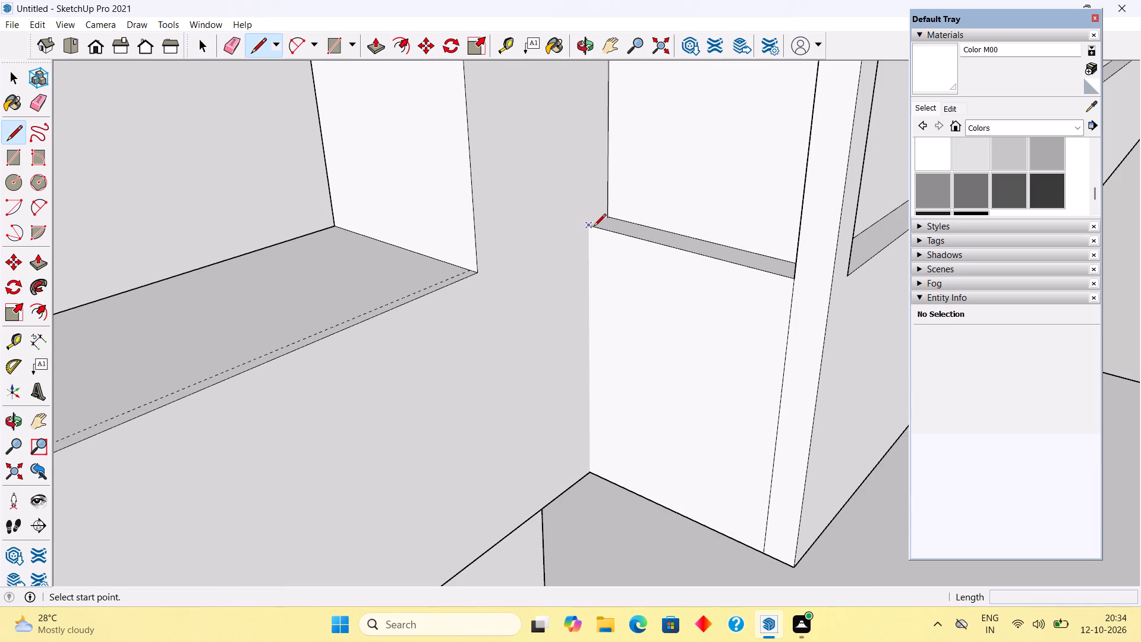
left_click(590, 472)
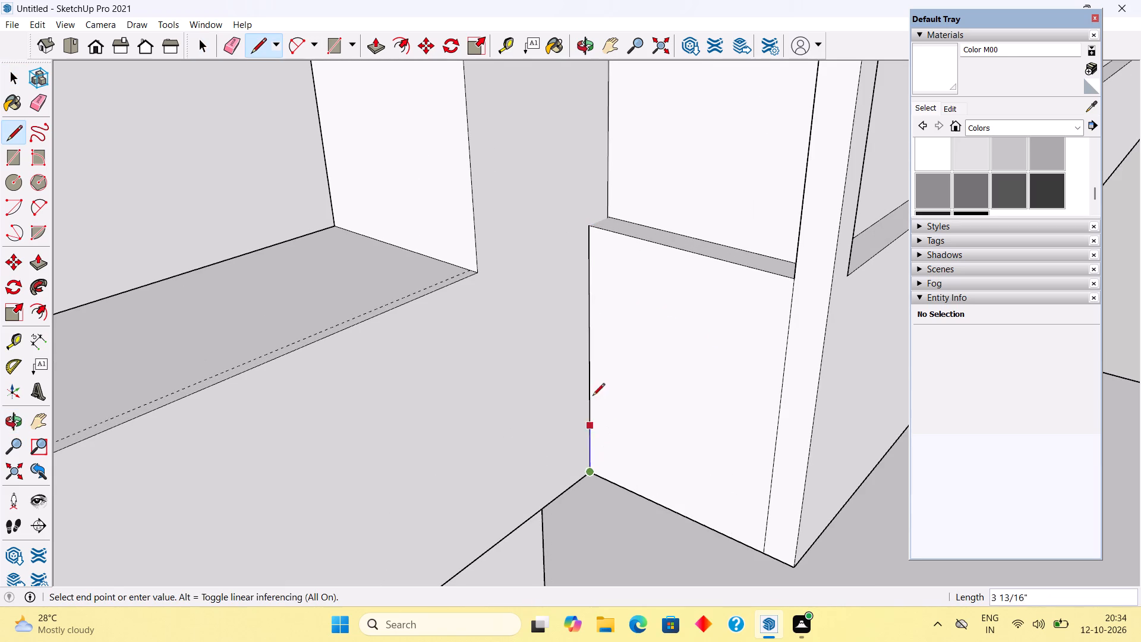
left_click(614, 216)
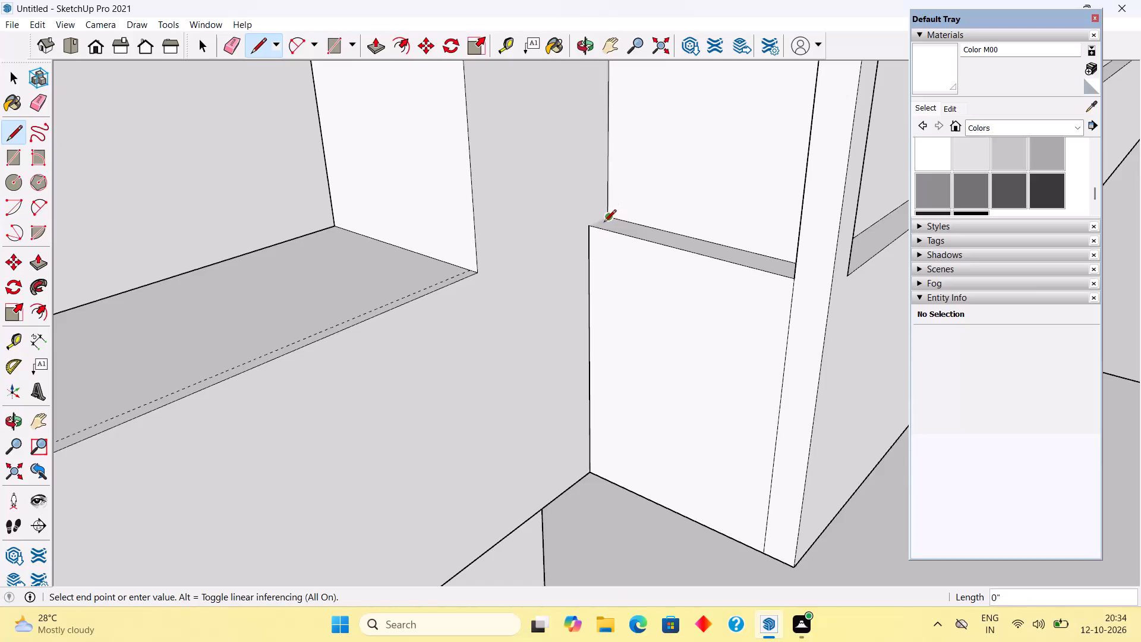
left_click(593, 230)
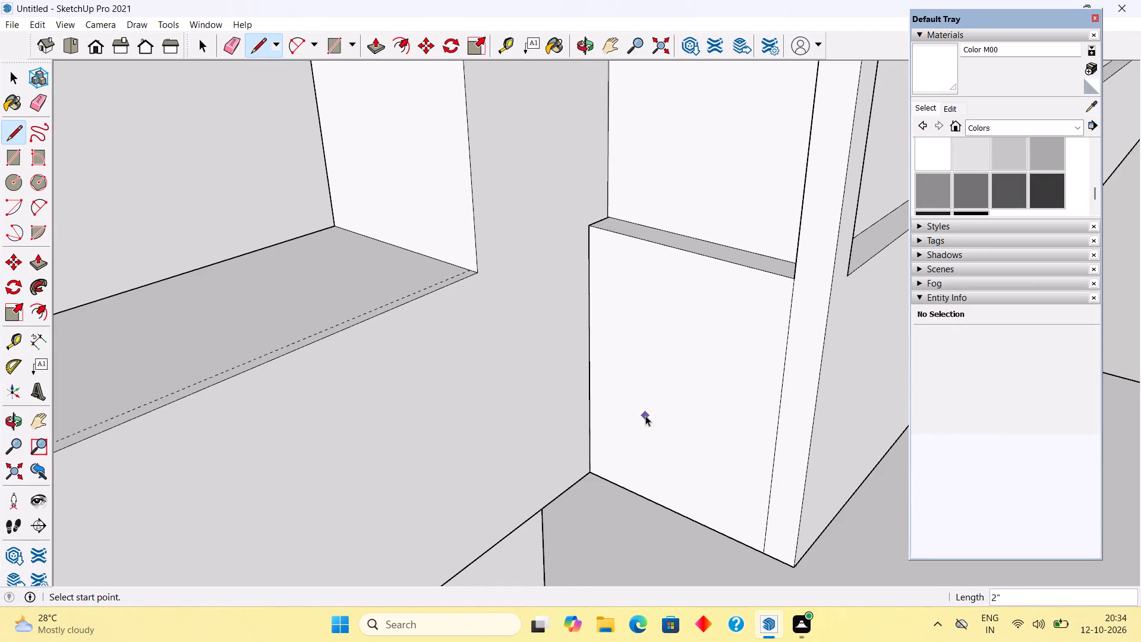
key("space")
Delete the horizontal guide line running through the bottom of the tall frame's opening and the balcony.
scroll(648, 402, "down", 17)
scroll(738, 428, "down", 2)
middle_click_drag(606, 379, 586, 369)
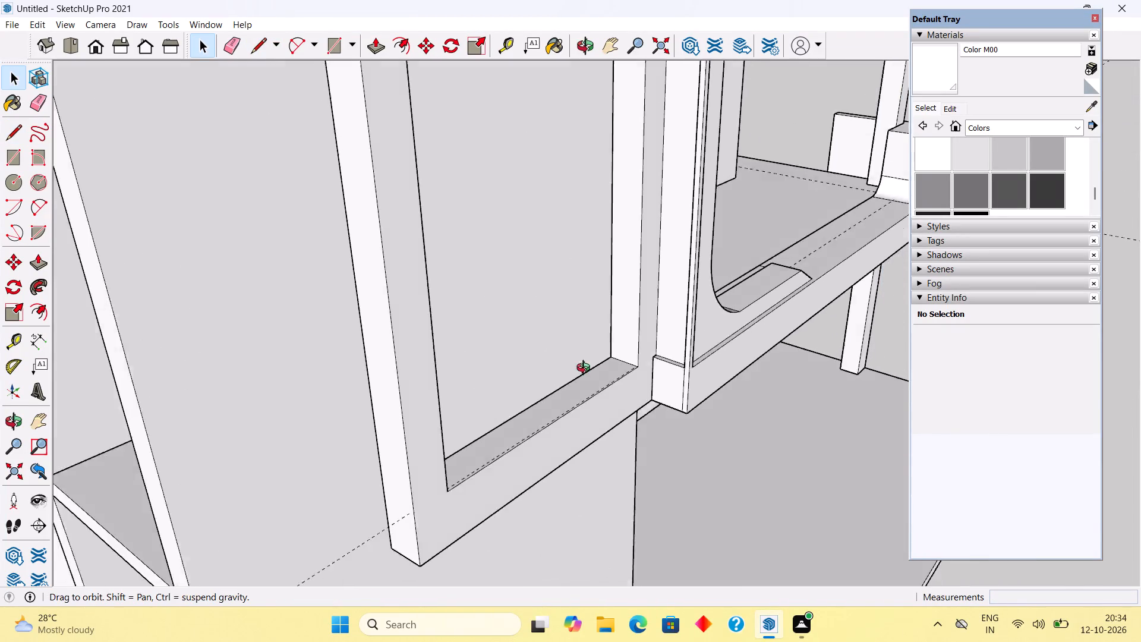
middle_click_drag(586, 369, 459, 332)
scroll(460, 332, "down", 8)
left_click(206, 361)
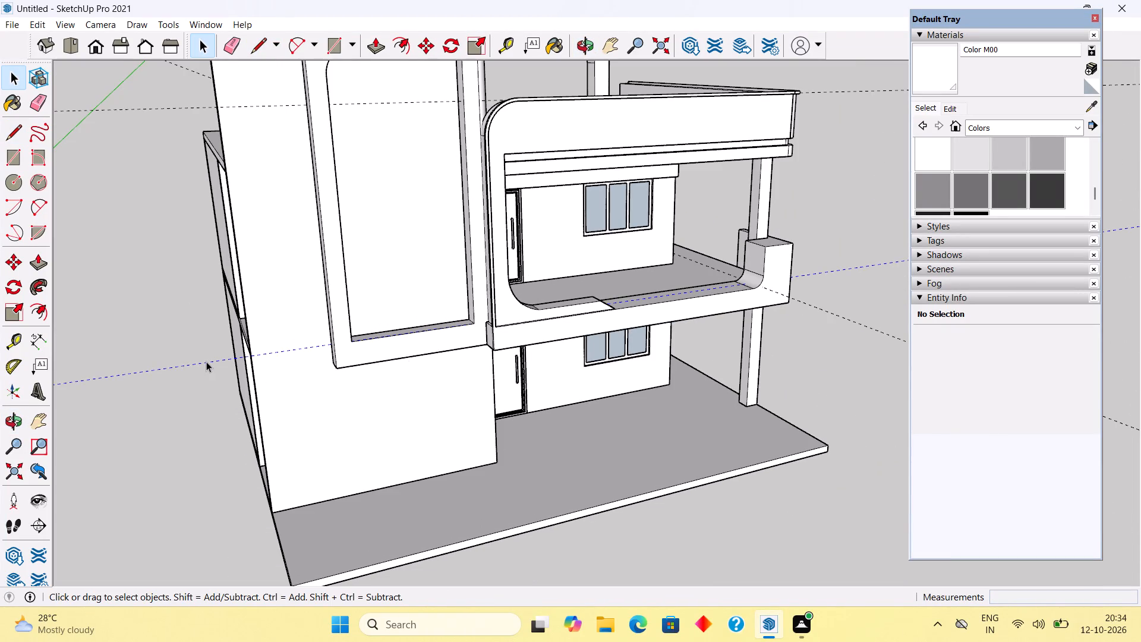
key("Delete")
Place a vertical guide 1.5' inside the tall frame's opening, offset from its vertical edge nearest the balcony.
scroll(206, 361, "down", 5)
middle_click_drag(518, 411, 503, 399)
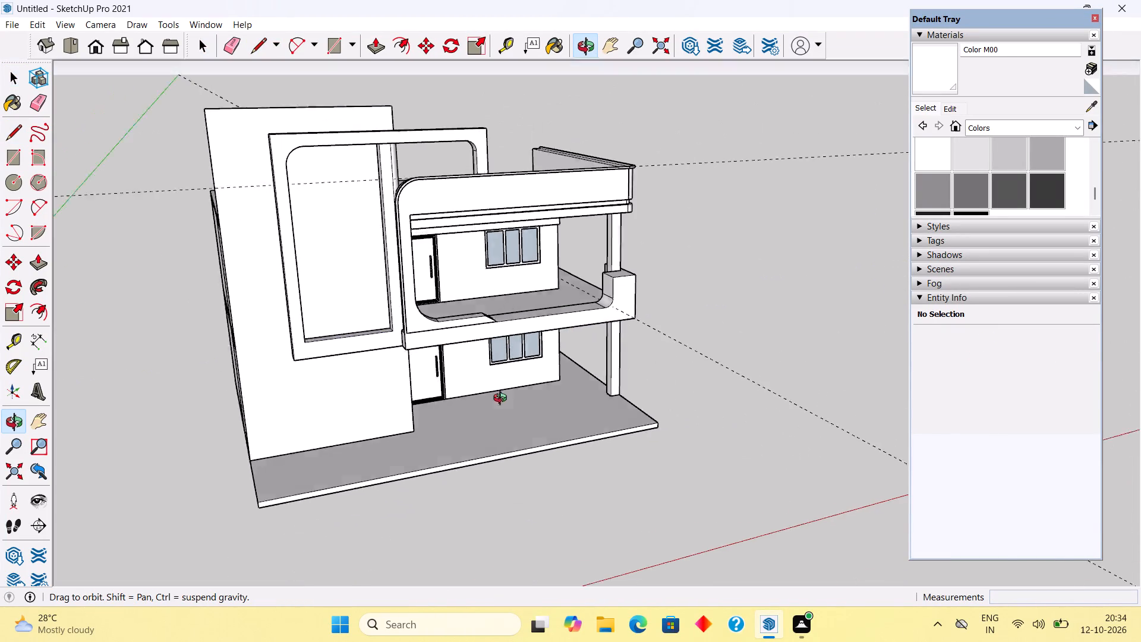
middle_click_drag(503, 399, 437, 435)
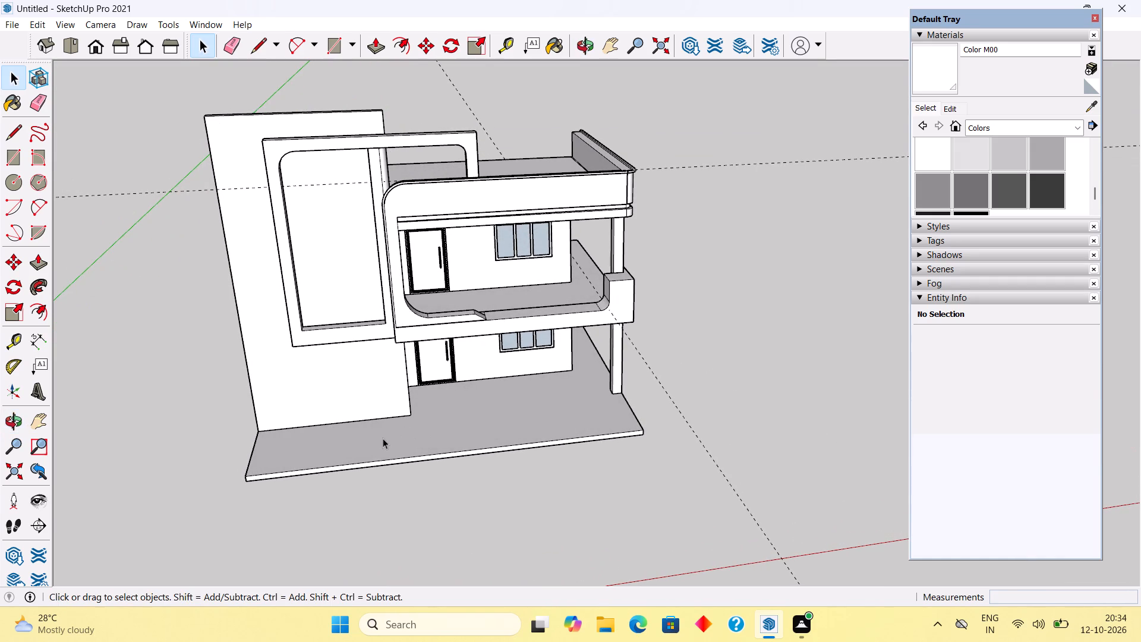
middle_click_drag(382, 438, 394, 421)
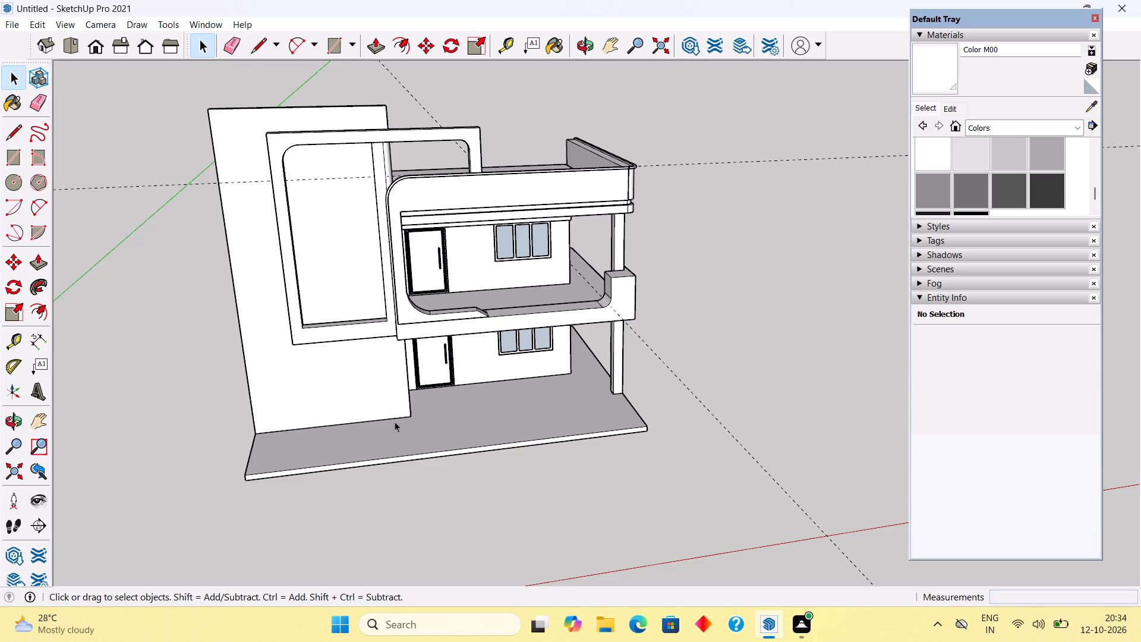
scroll(362, 243, "up", 4)
middle_click_drag(351, 237, 430, 265)
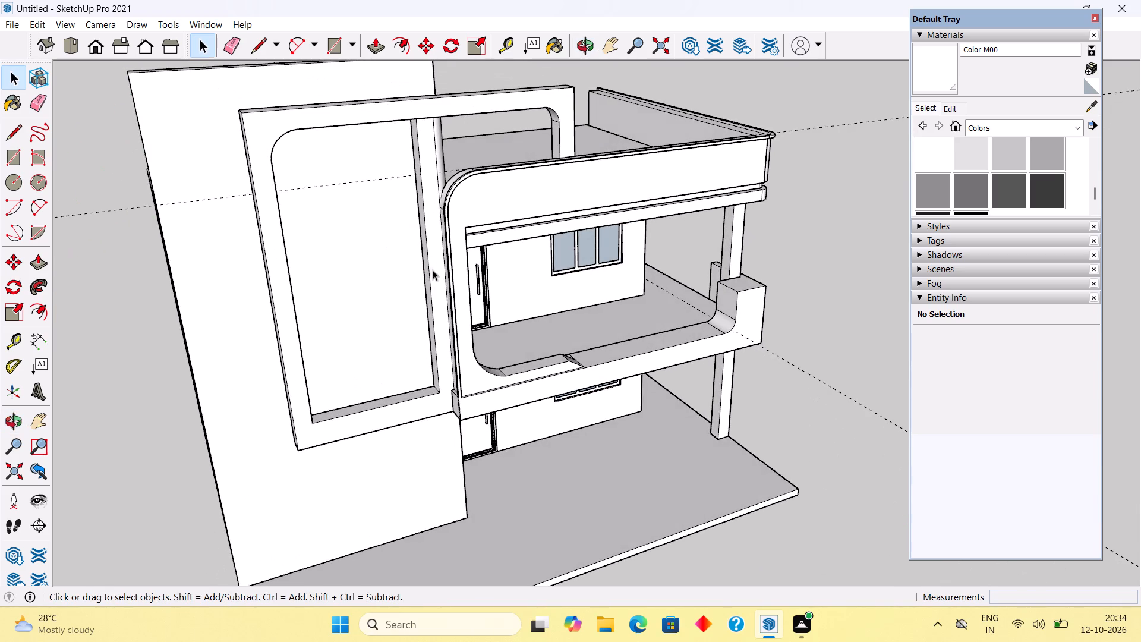
scroll(427, 270, "up", 4)
key("t")
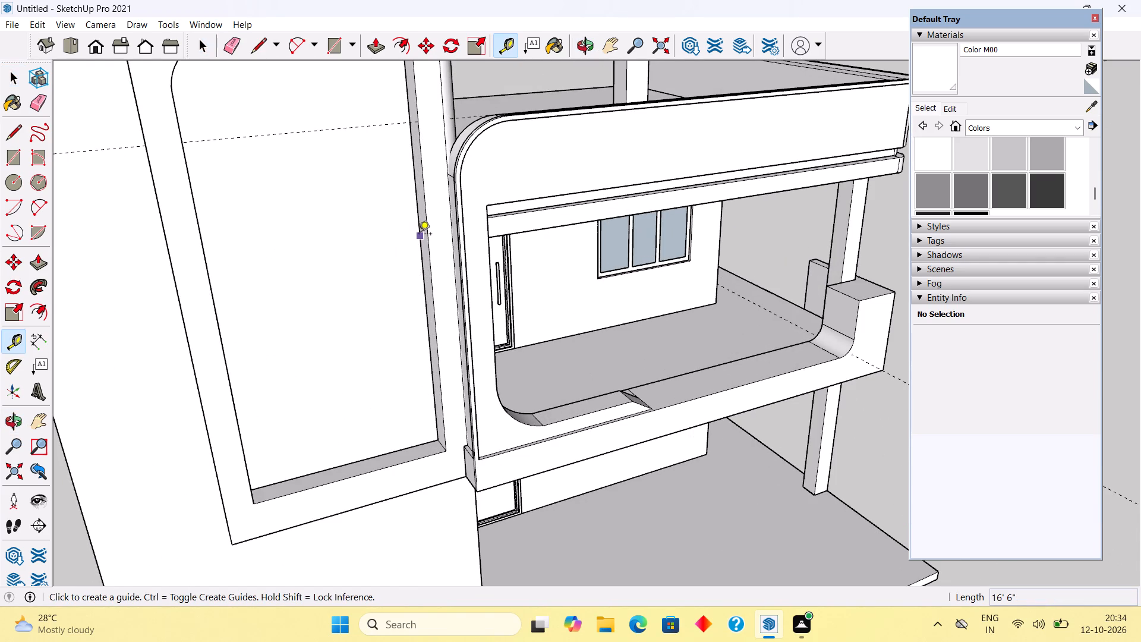
left_click(419, 234)
type("1.5'")
key("Return")
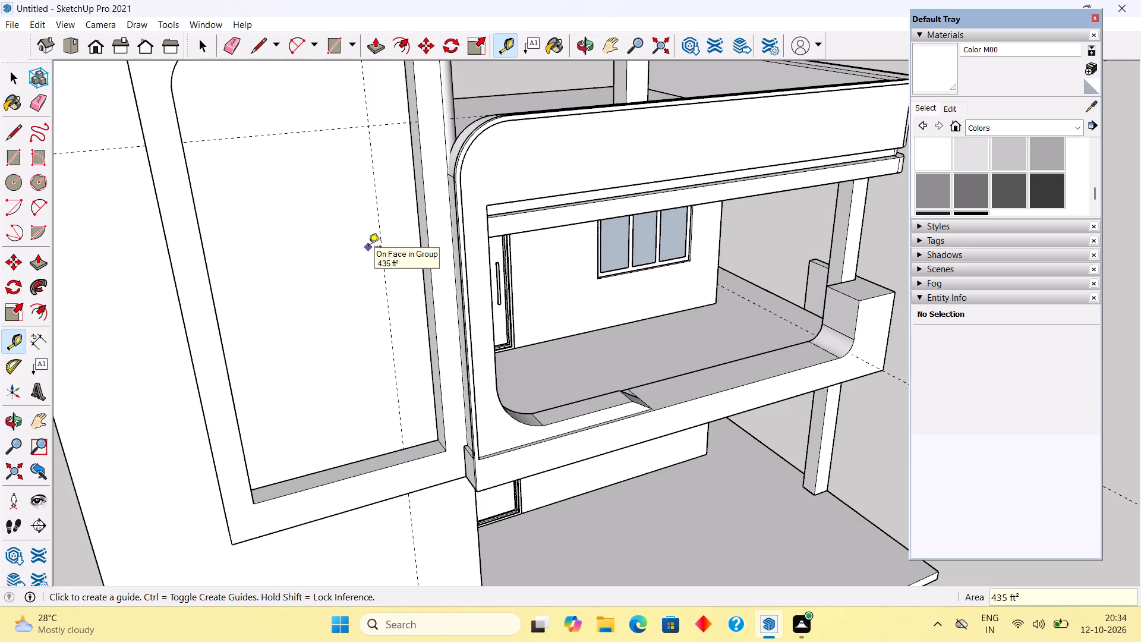
Draw a rectangle about 1' 6" by 16' 6" on the wall between the guide and the opening's balcony-side edge, spanning the opening's full height.
key("r")
scroll(368, 248, "down", 4)
middle_click_drag(388, 185, 374, 114)
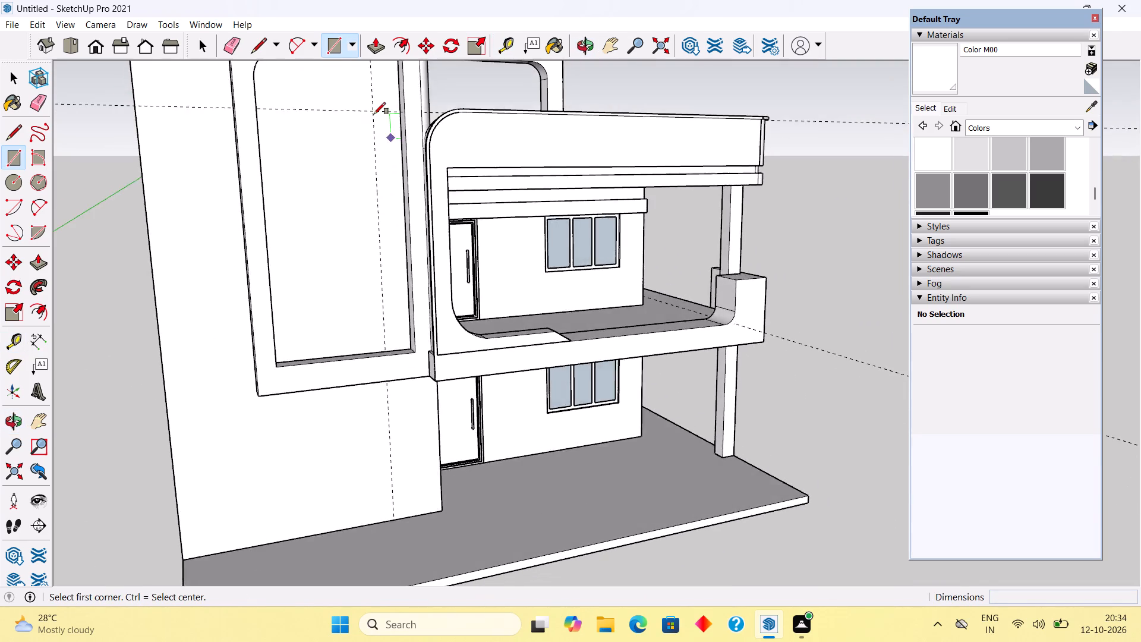
scroll(374, 114, "down", 8)
scroll(382, 69, "up", 8)
middle_click_drag(378, 99, 374, 61)
scroll(376, 83, "up", 9)
scroll(370, 76, "down", 4)
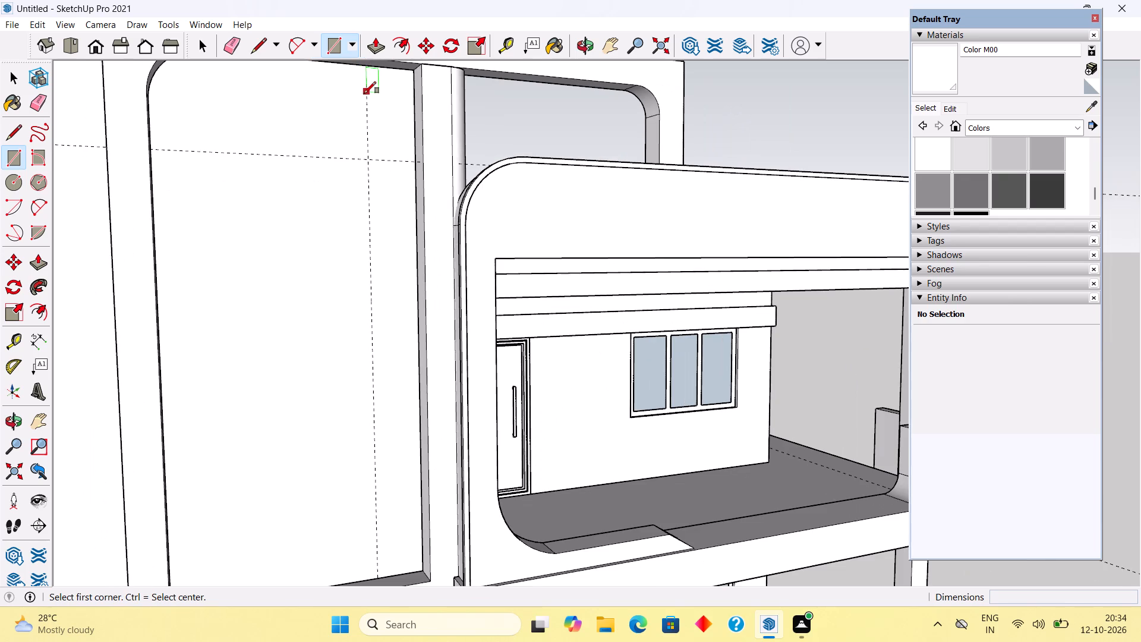
scroll(364, 95, "down", 5)
scroll(365, 67, "up", 12)
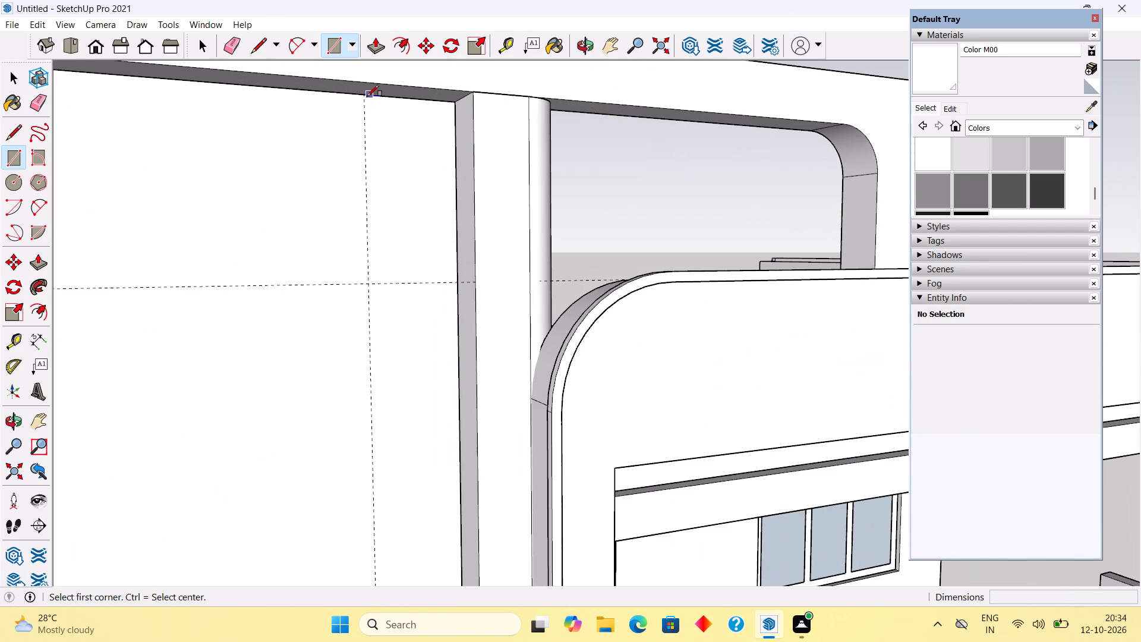
left_click(365, 93)
scroll(396, 172, "down", 12)
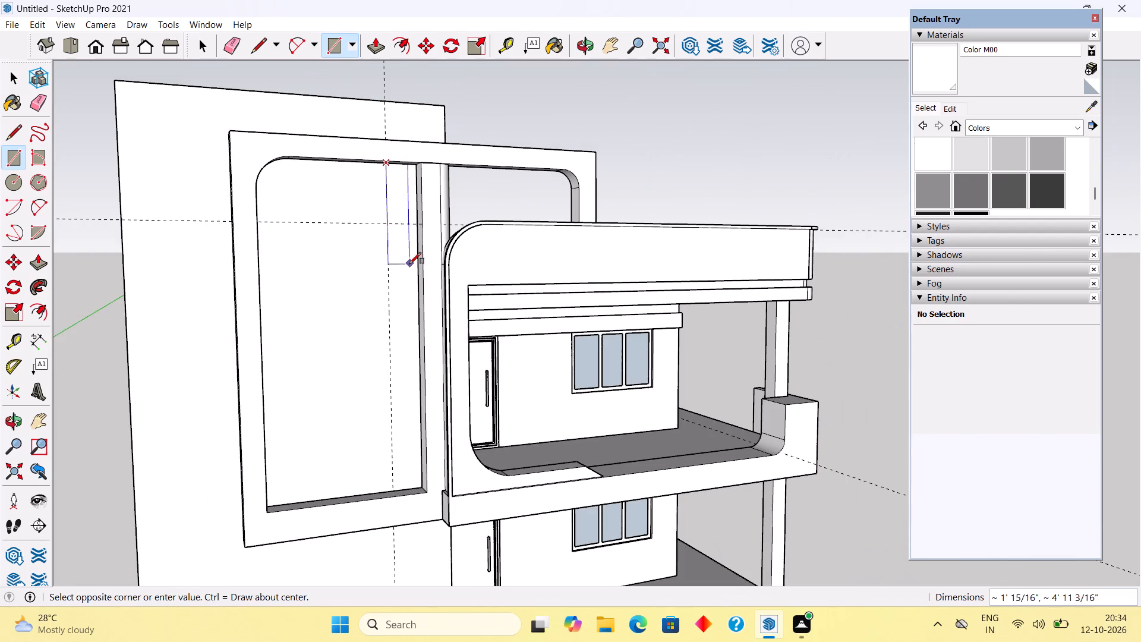
scroll(414, 378, "down", 1)
scroll(414, 477, "up", 4)
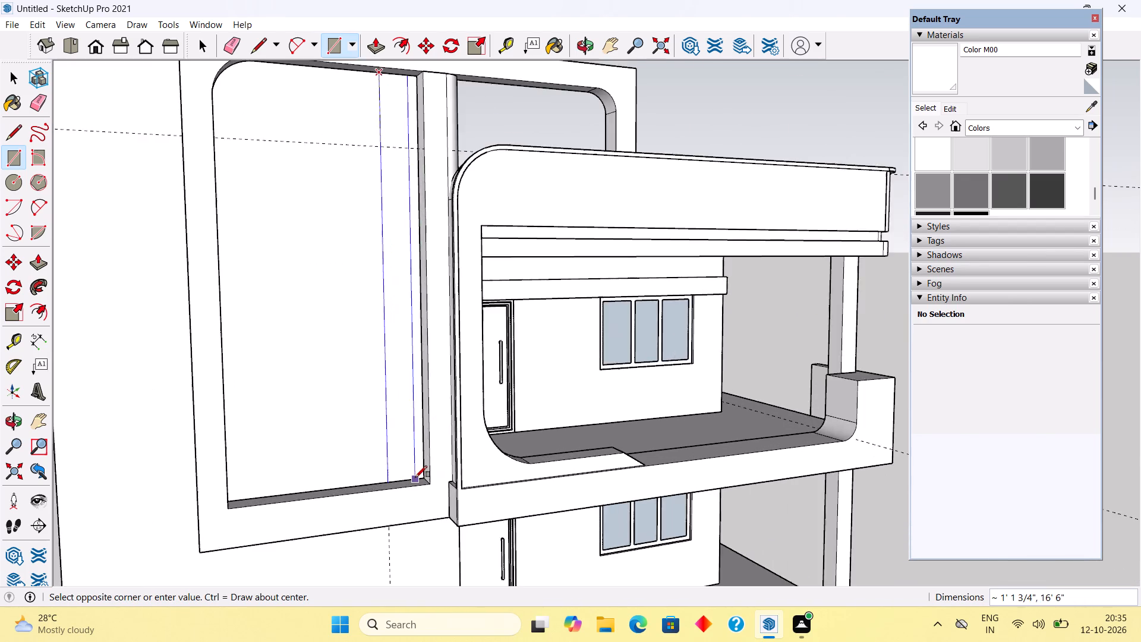
scroll(415, 477, "up", 5)
left_click(429, 473)
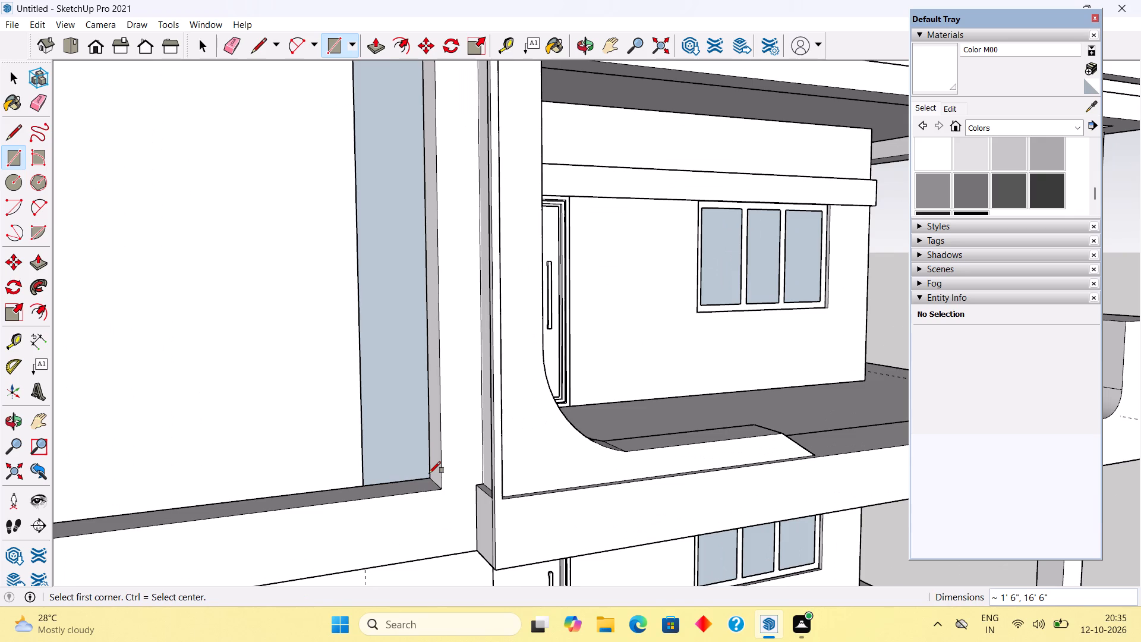
key("space")
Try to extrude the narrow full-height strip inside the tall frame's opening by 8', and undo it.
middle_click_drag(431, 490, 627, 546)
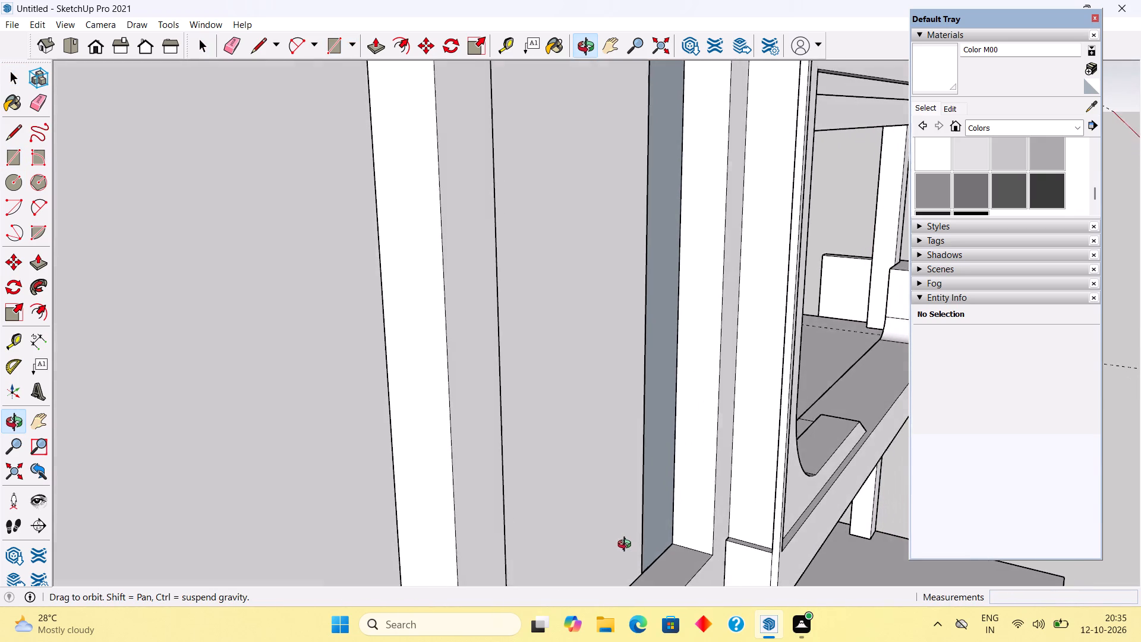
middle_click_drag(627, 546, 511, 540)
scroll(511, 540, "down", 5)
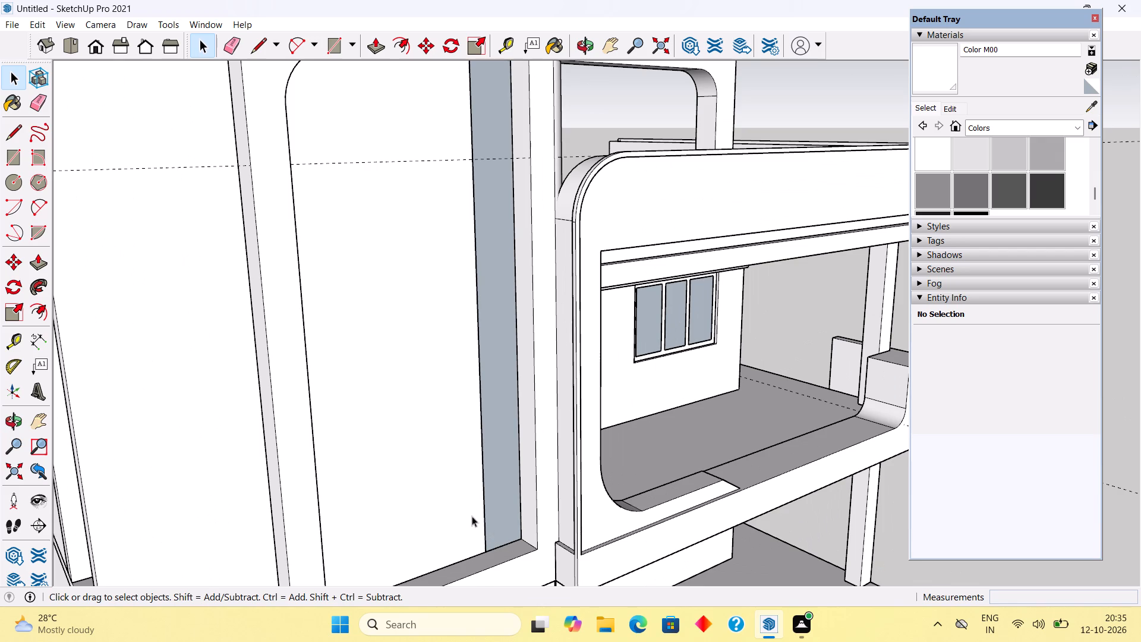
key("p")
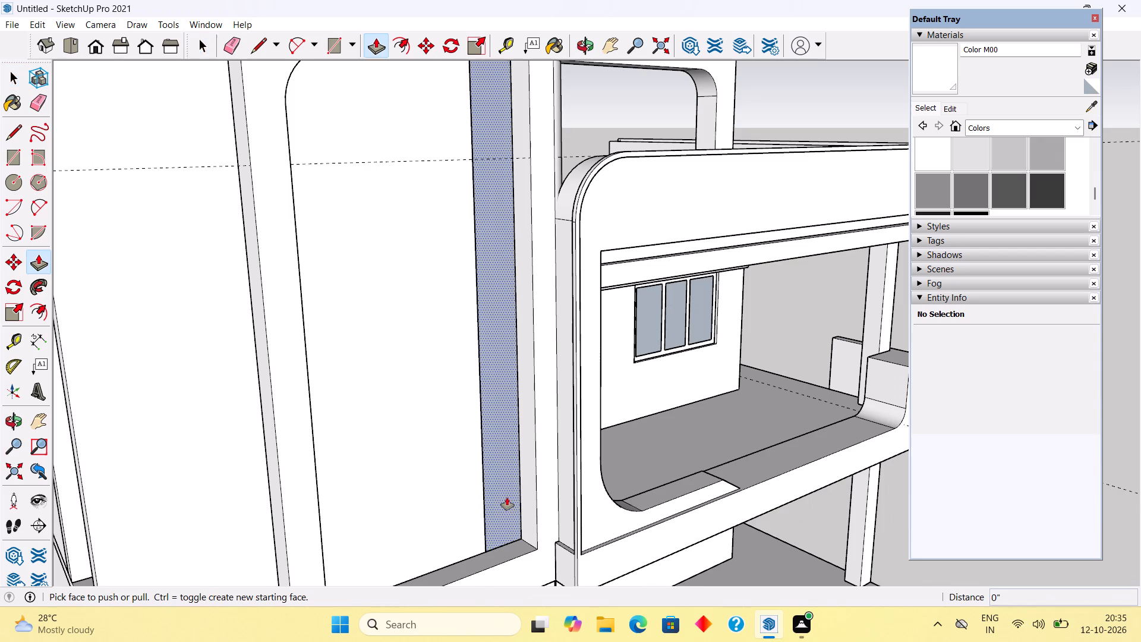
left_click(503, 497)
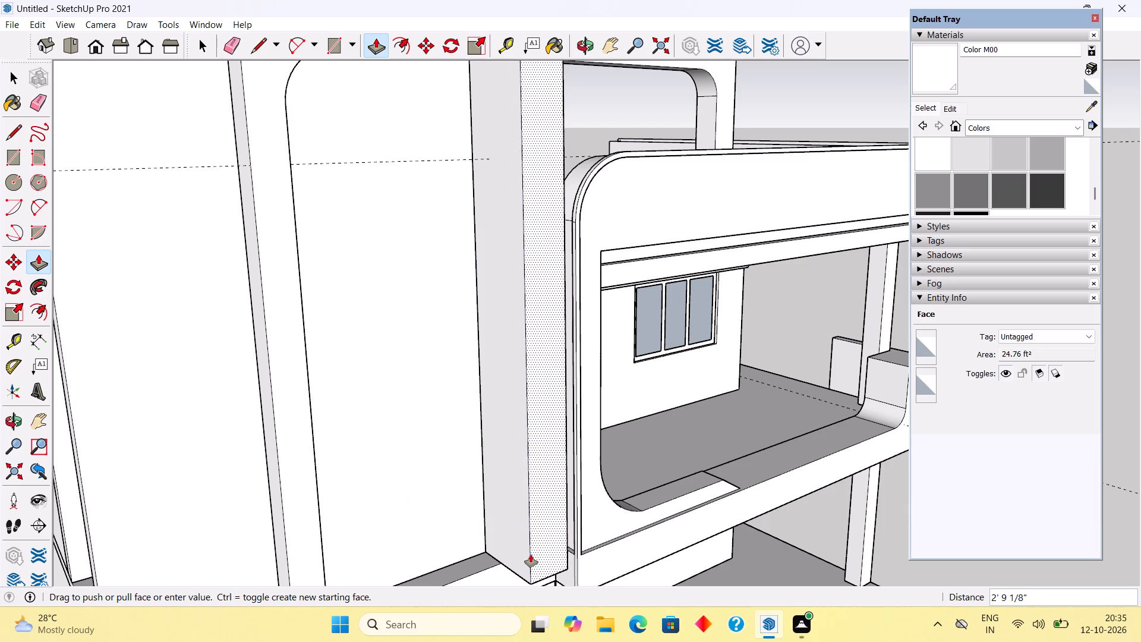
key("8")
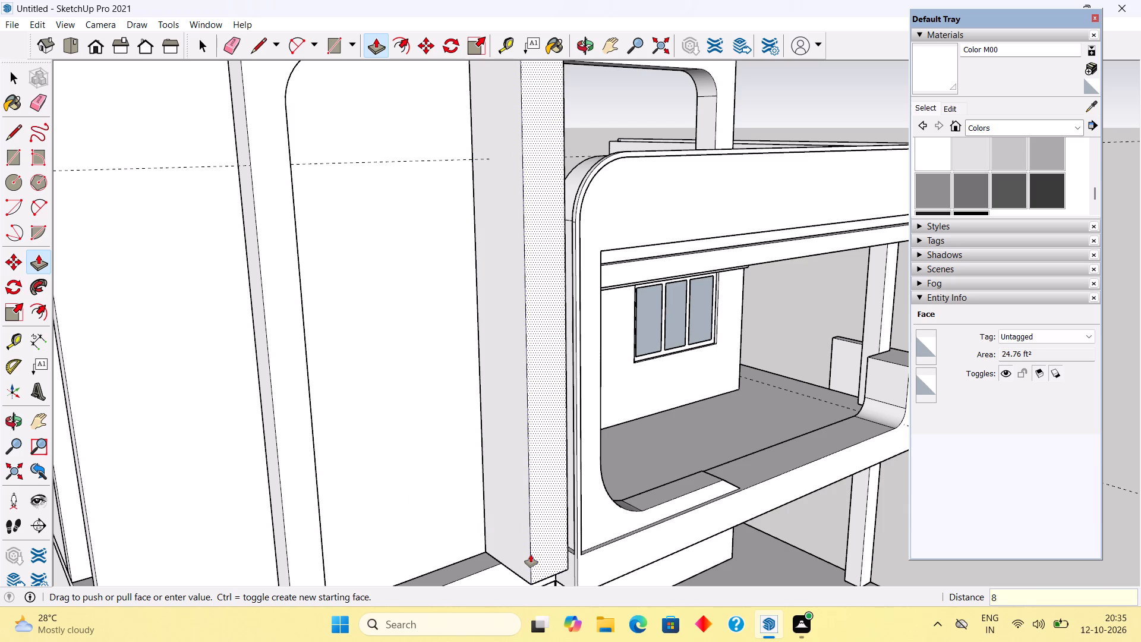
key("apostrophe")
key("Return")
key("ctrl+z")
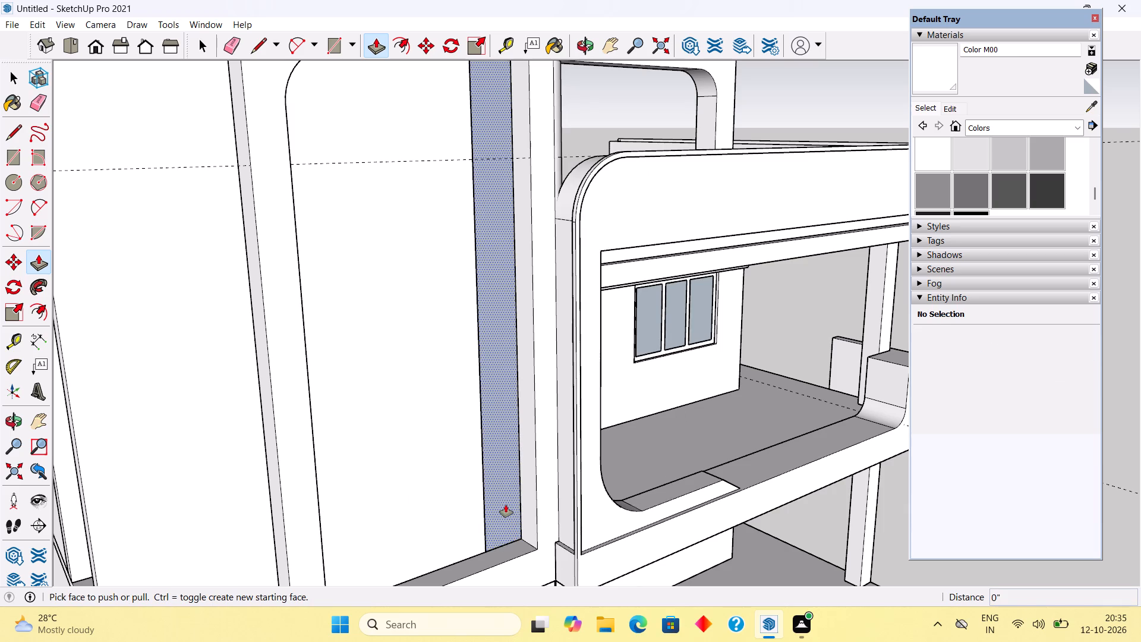
Extrude the full-height strip inside the tall frame's opening outward by 8".
left_click(506, 505)
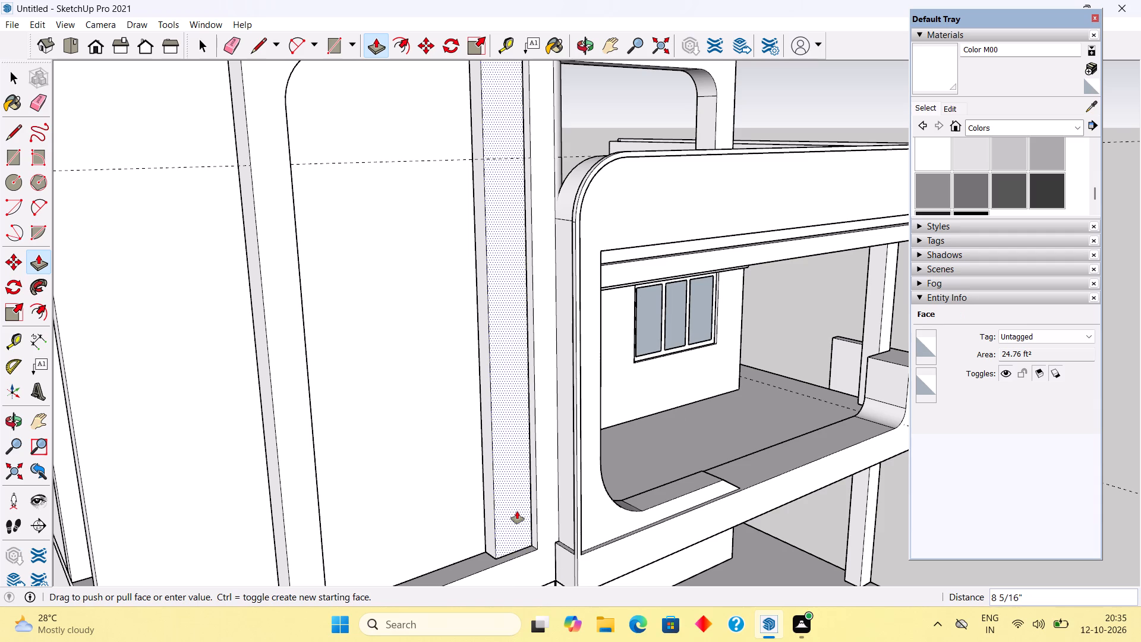
type("8\"")
key("Return")
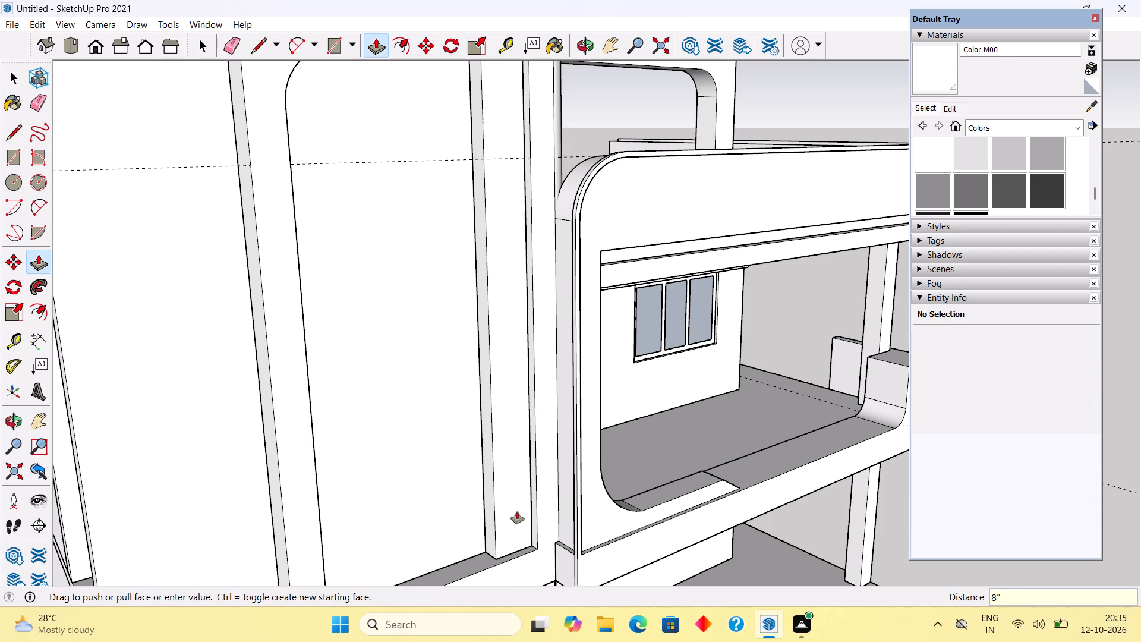
key("space")
Open the tall frame's group for editing, at the opening's lower corner away from the balcony.
scroll(430, 483, "down", 5)
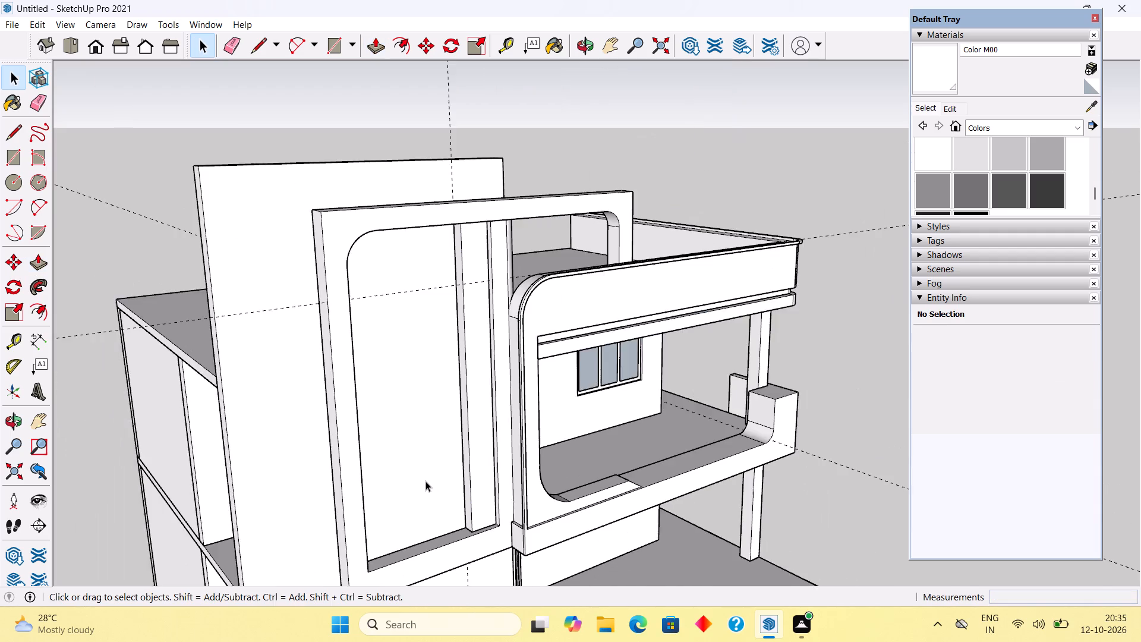
scroll(425, 481, "down", 4)
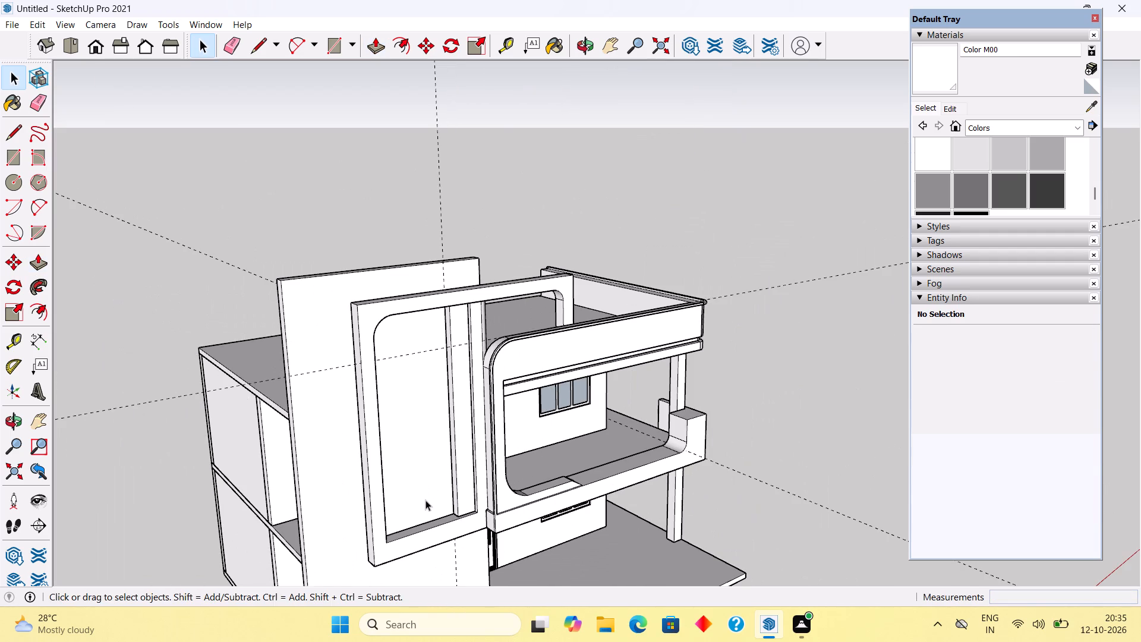
middle_click_drag(399, 515, 302, 503)
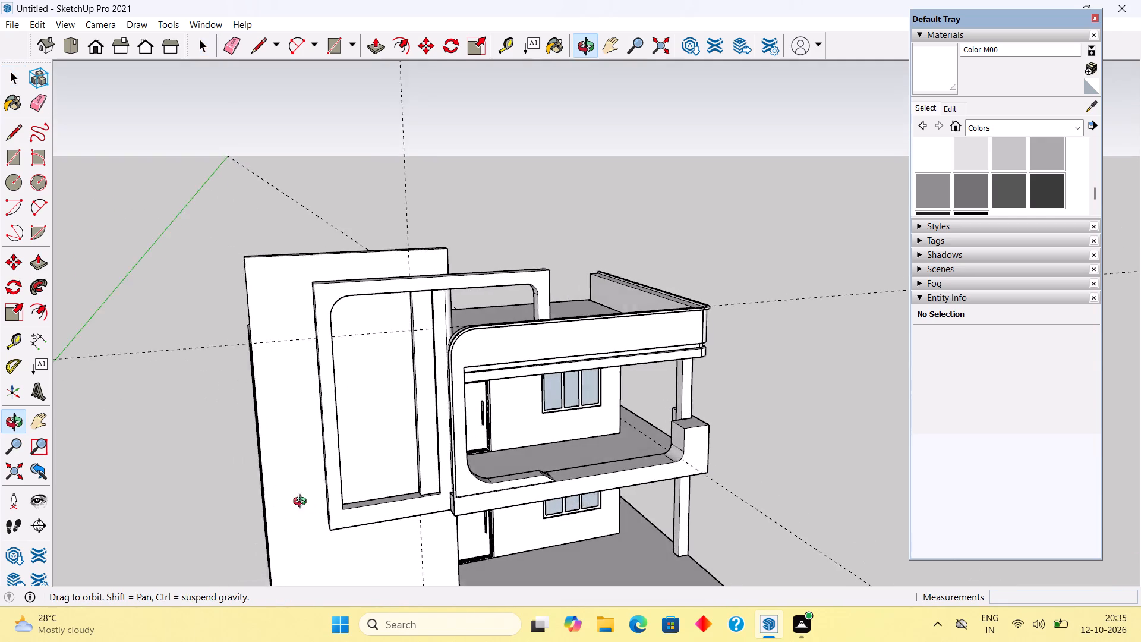
middle_click_drag(302, 503, 295, 503)
scroll(307, 512, "up", 8)
triple_click(330, 497)
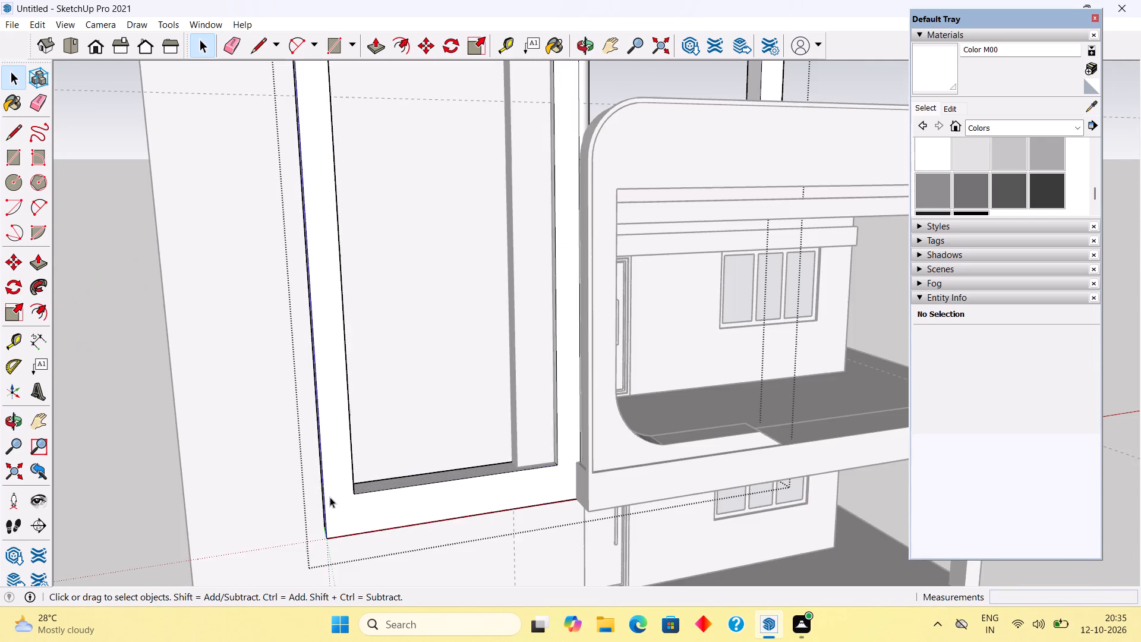
scroll(378, 520, "up", 6)
middle_click_drag(362, 506, 247, 488)
scroll(204, 402, "up", 6)
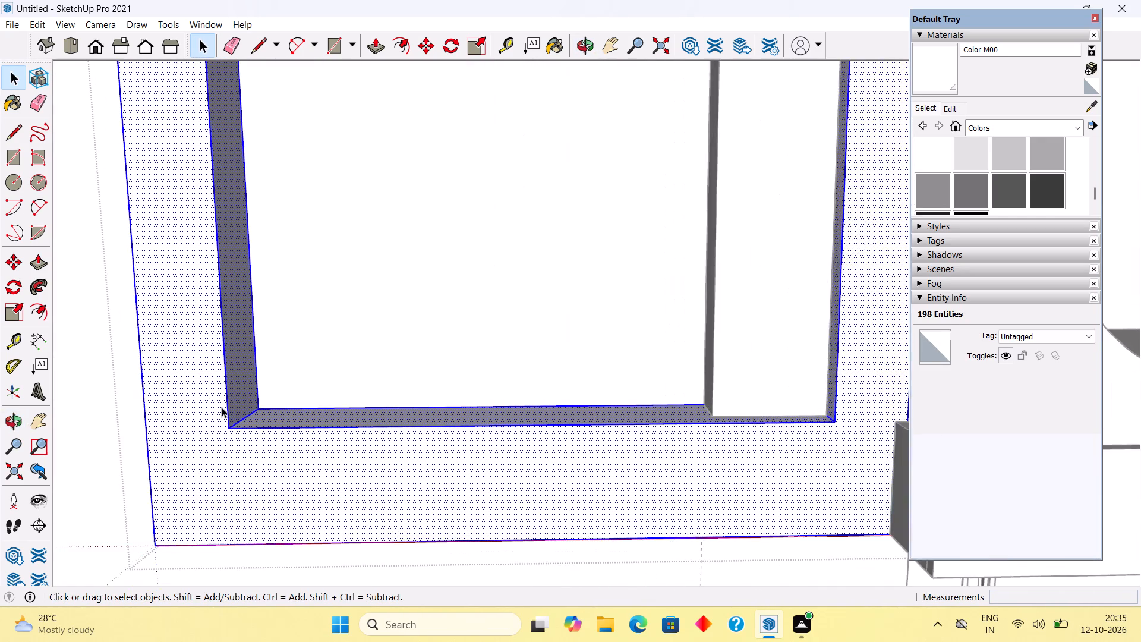
scroll(222, 407, "up", 2)
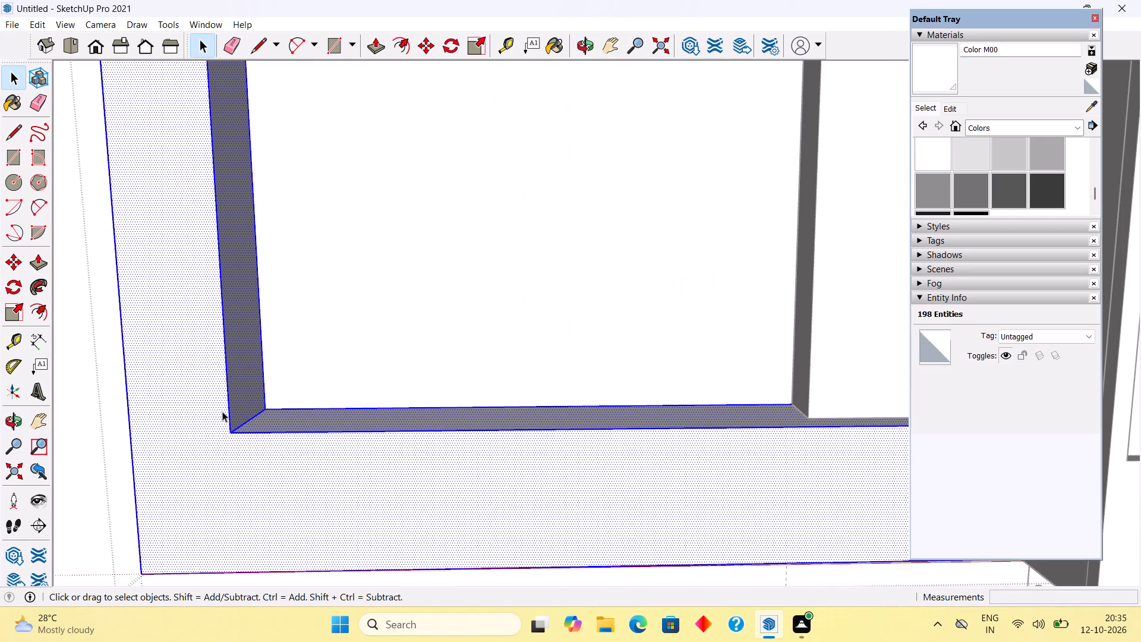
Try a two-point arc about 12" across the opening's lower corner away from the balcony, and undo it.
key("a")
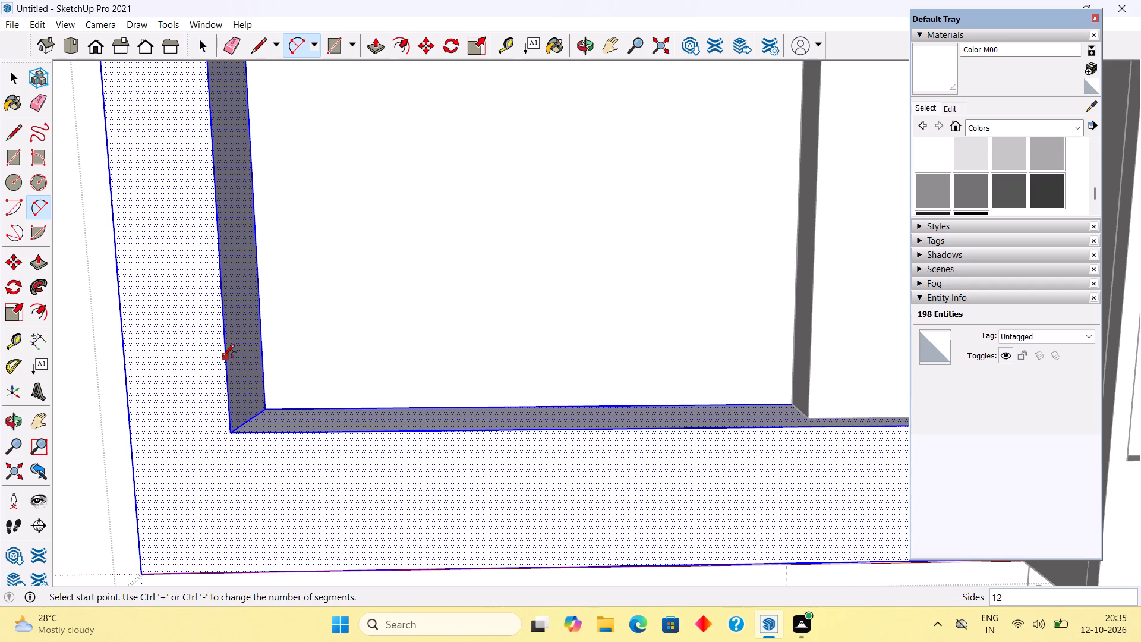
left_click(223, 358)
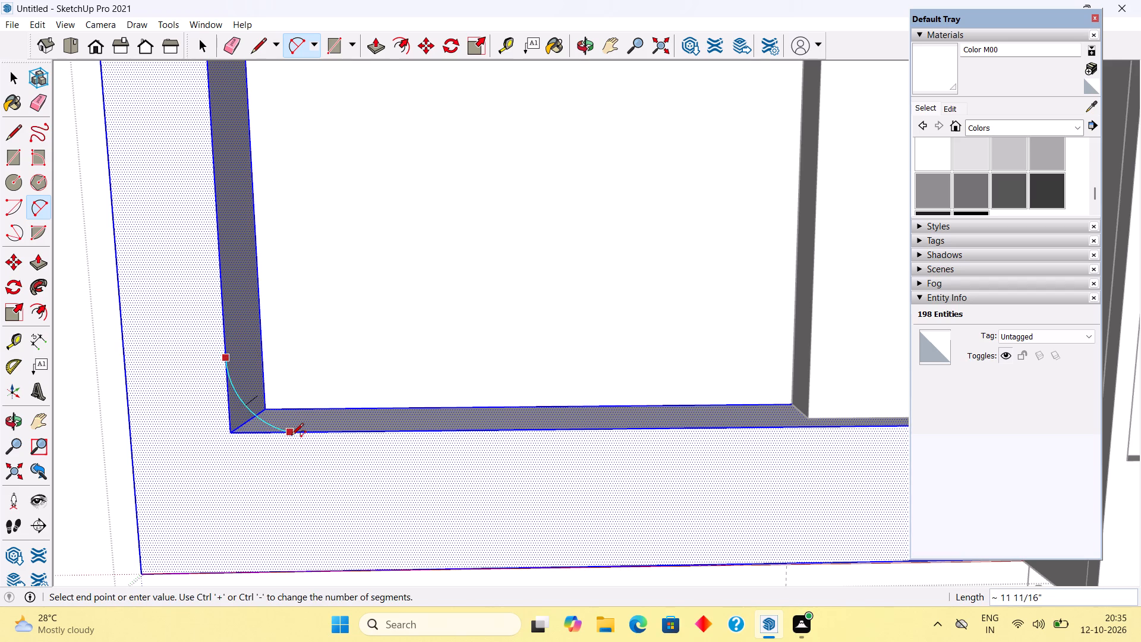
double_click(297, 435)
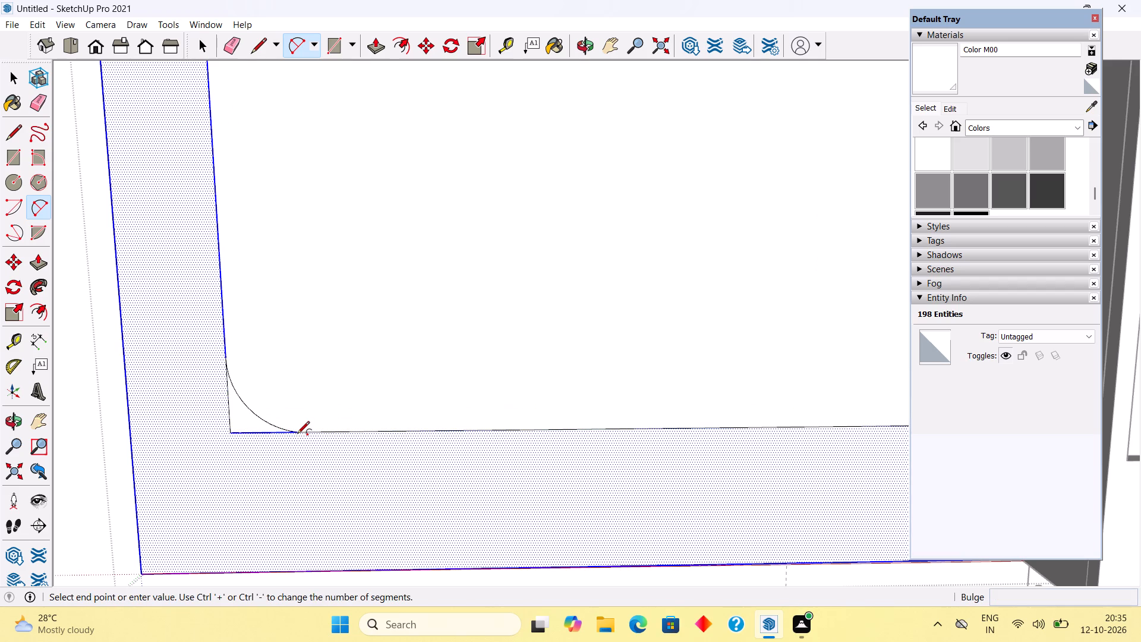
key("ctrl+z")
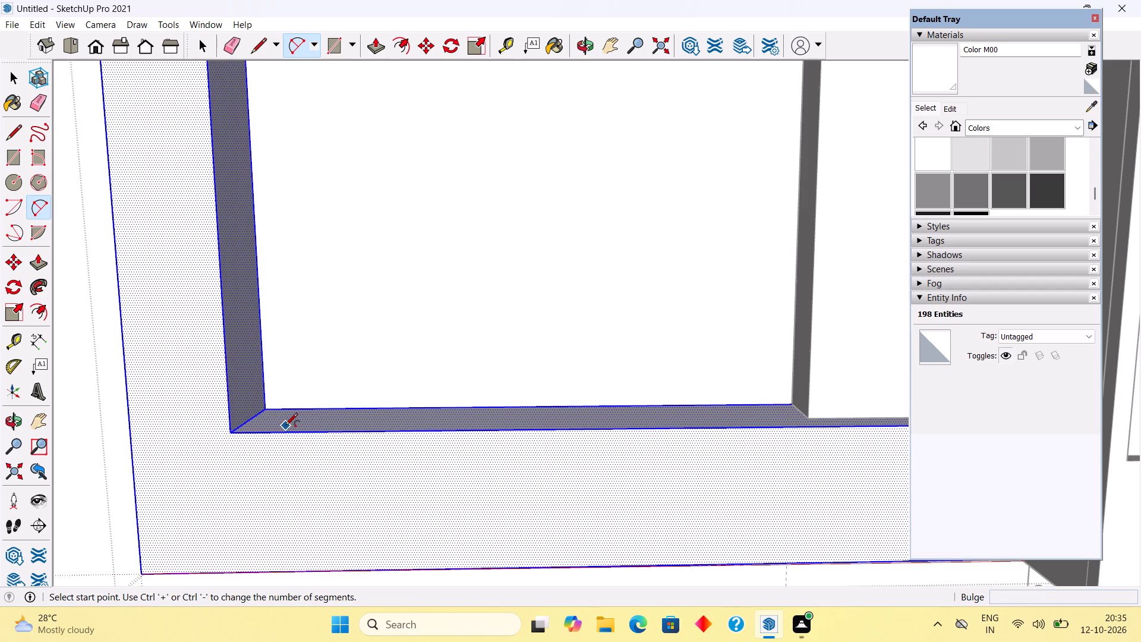
Draw a tangent arc about 9 3/8" across the opening's lower corner away from the balcony, and delete the face covering the opening.
left_click(285, 432)
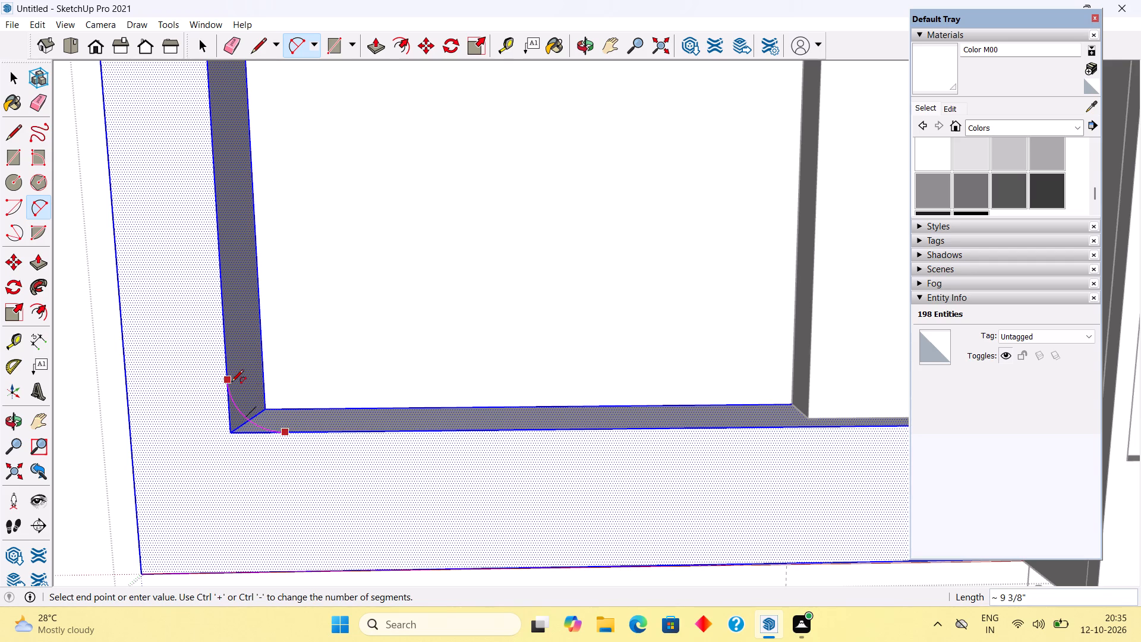
left_click(231, 383)
left_click(231, 383)
key("space")
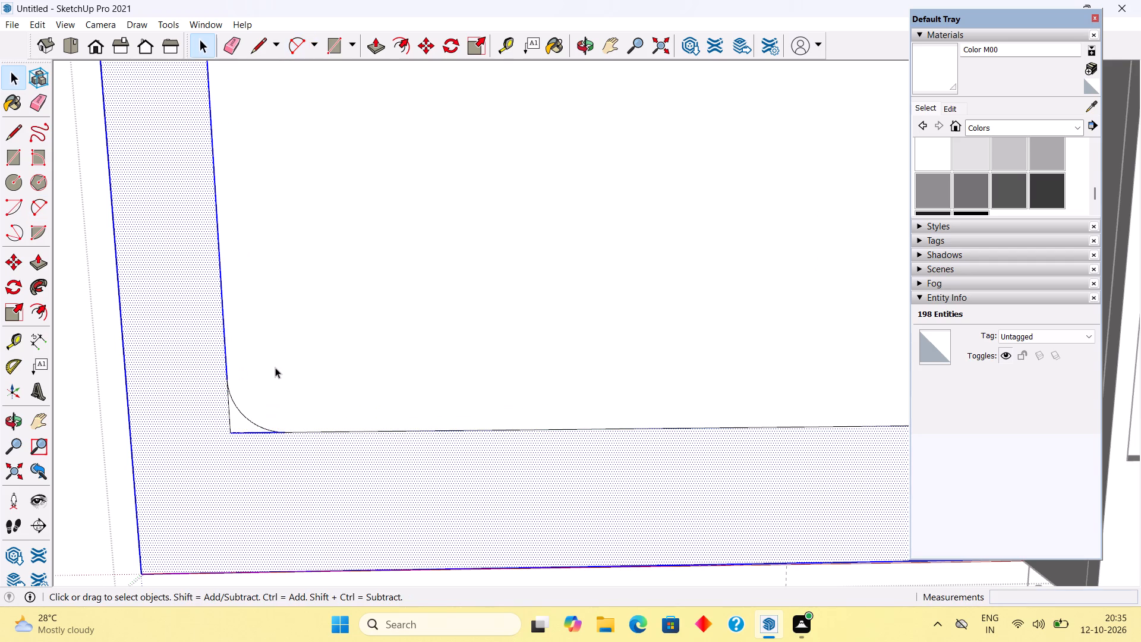
left_click(275, 367)
key("Delete")
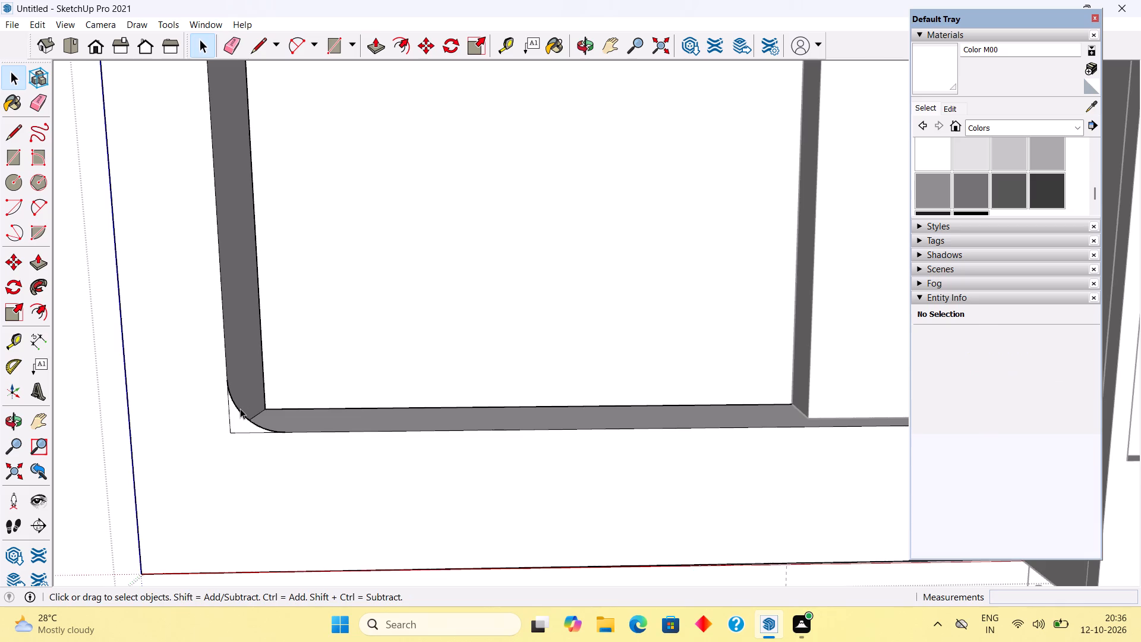
Push the corner piece outside the arc back 1' through the tall frame's depth to round the opening's lower corner.
middle_click_drag(241, 423, 170, 499)
scroll(245, 416, "up", 5)
middle_click_drag(257, 432, 174, 486)
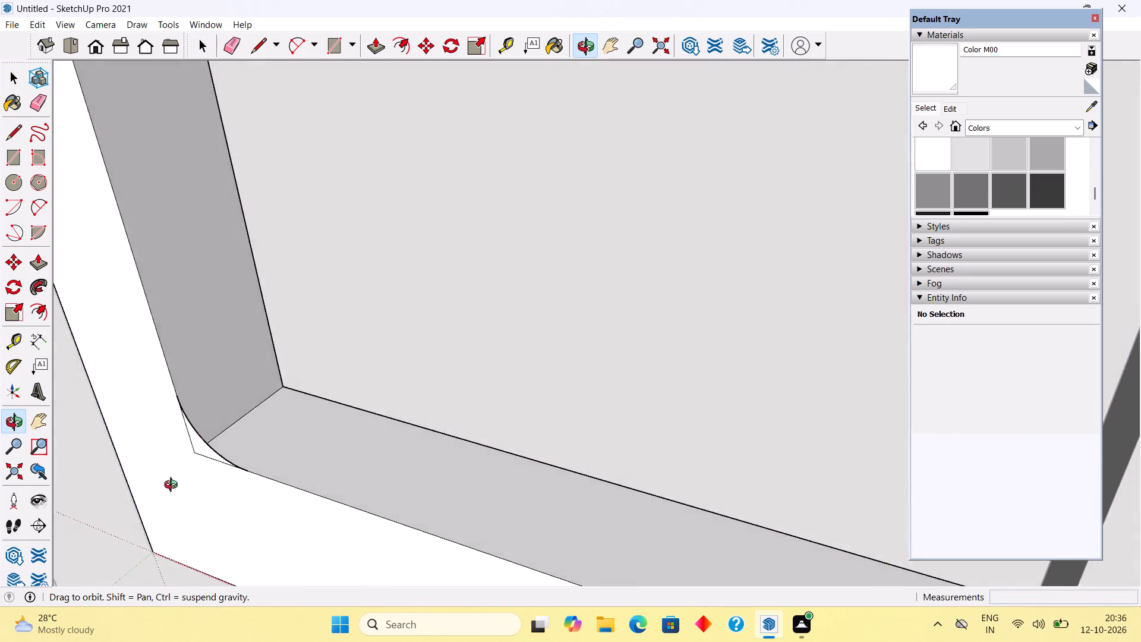
middle_click_drag(174, 486, 137, 480)
scroll(237, 388, "up", 4)
middle_click_drag(236, 407, 132, 433)
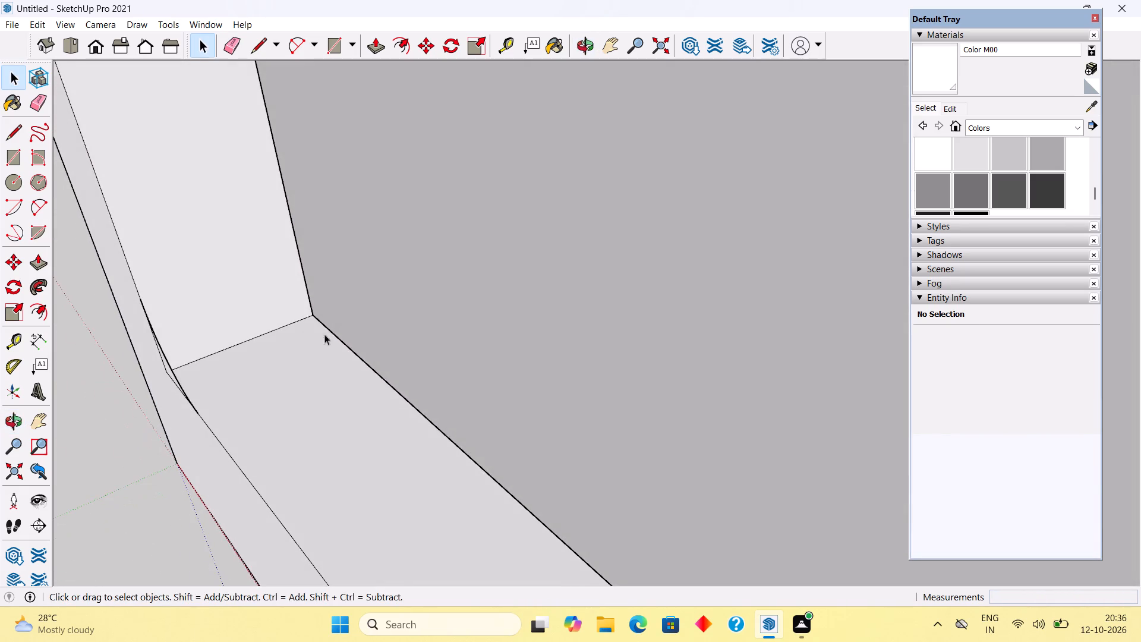
middle_click_drag(310, 344, 210, 368)
middle_click_drag(159, 338, 201, 345)
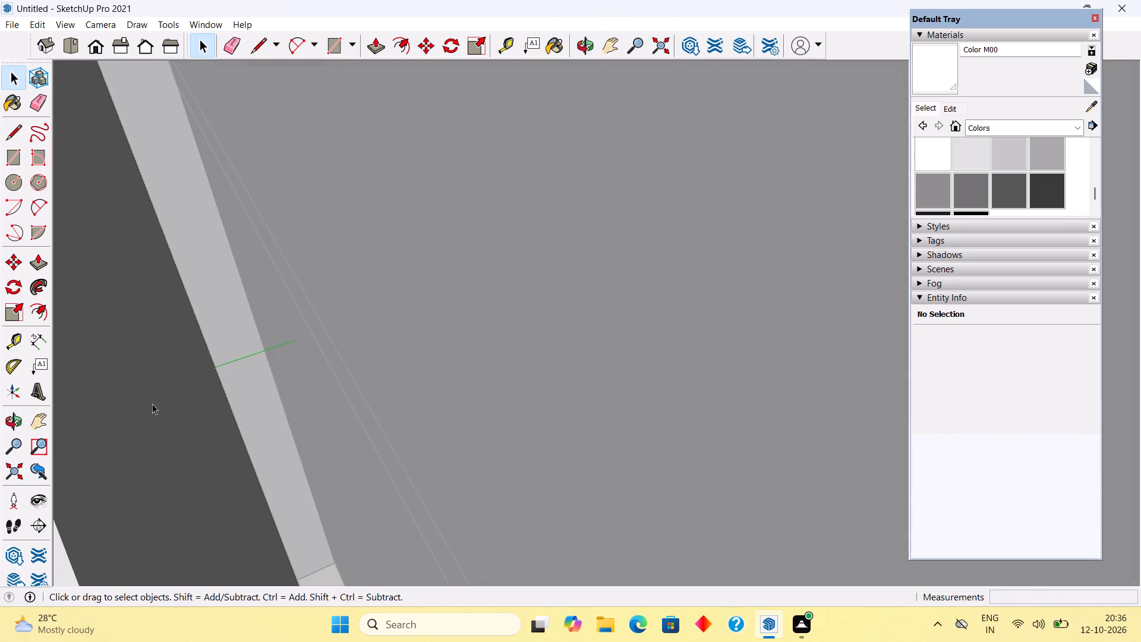
left_click(41, 473)
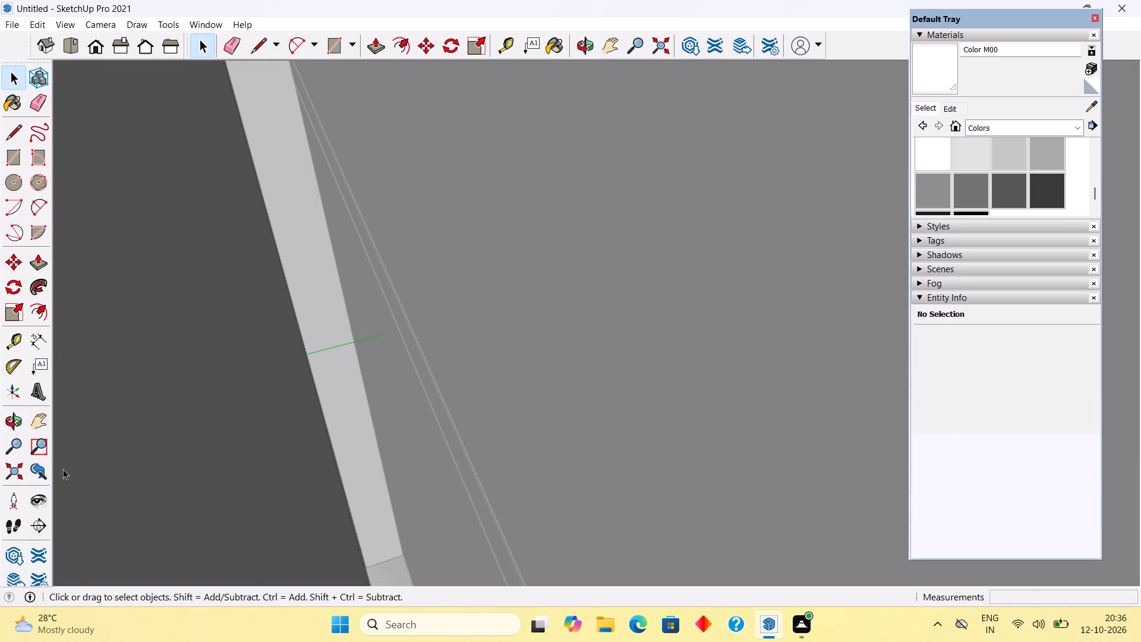
left_click(43, 474)
scroll(195, 400, "up", 7)
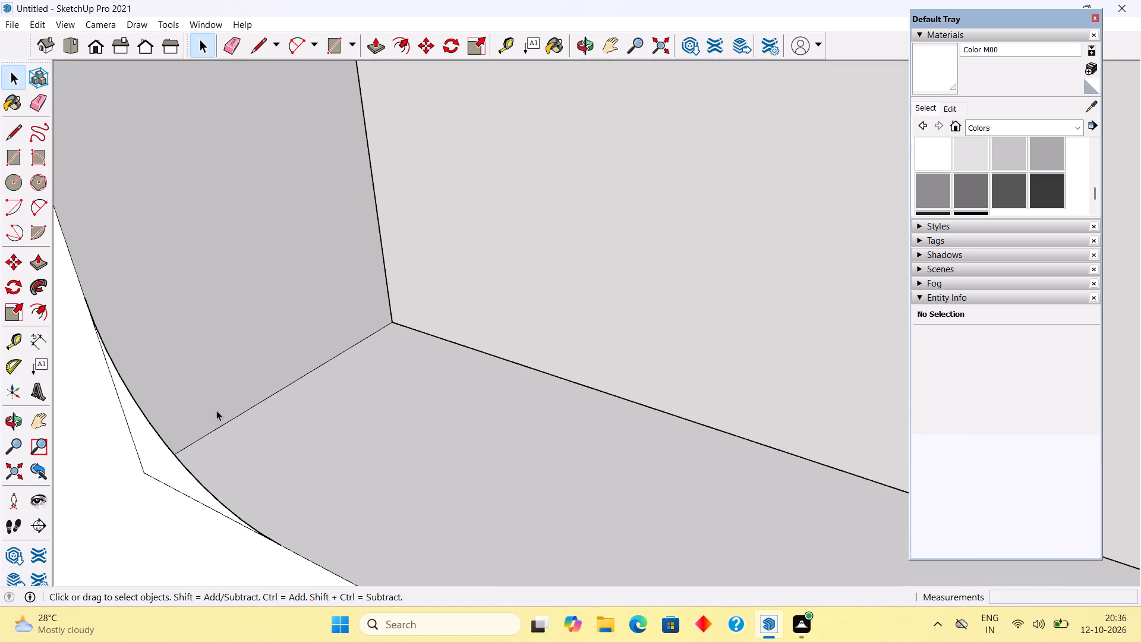
middle_click_drag(215, 413, 137, 471)
scroll(137, 471, "down", 3)
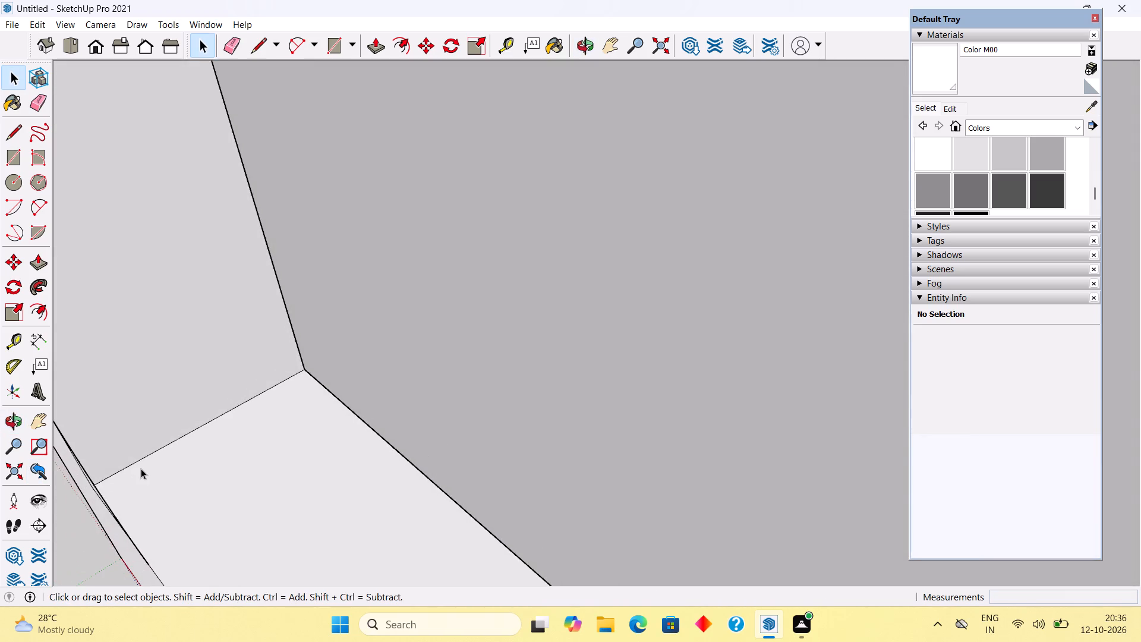
middle_click_drag(141, 468, 100, 478)
scroll(65, 446, "up", 8)
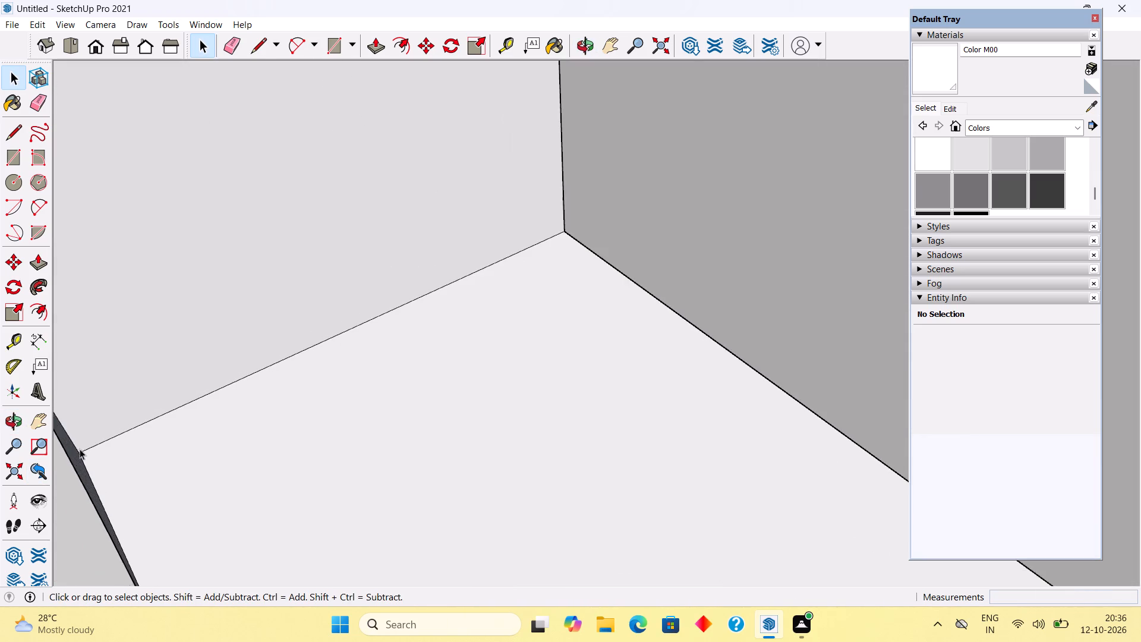
scroll(80, 449, "up", 6)
key("p")
left_click(75, 466)
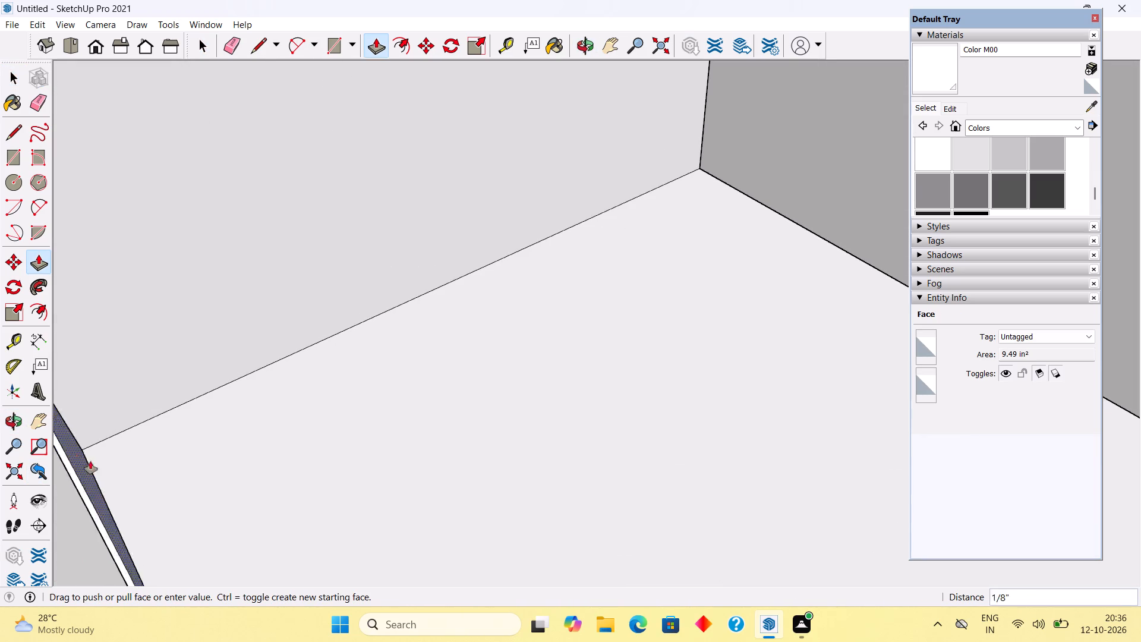
scroll(389, 326, "down", 7)
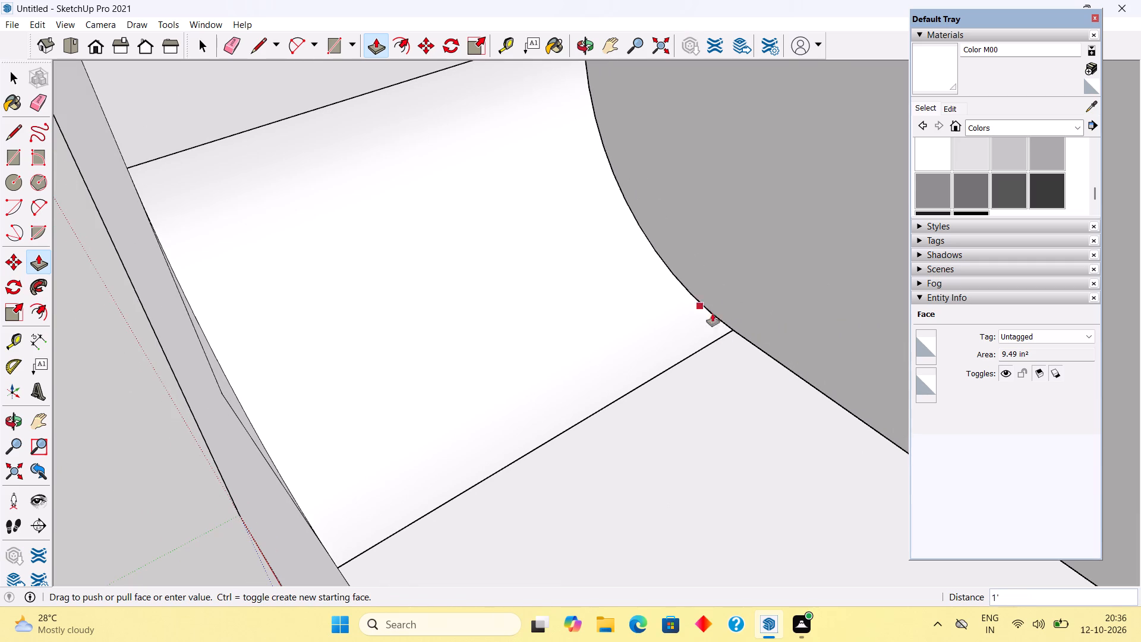
left_click(755, 350)
key("space")
Delete the two leftover straight edges outside the rounded lower corner, and close the tall frame's group.
scroll(756, 351, "down", 5)
scroll(518, 438, "down", 5)
middle_click_drag(432, 484, 550, 415)
scroll(550, 415, "down", 2)
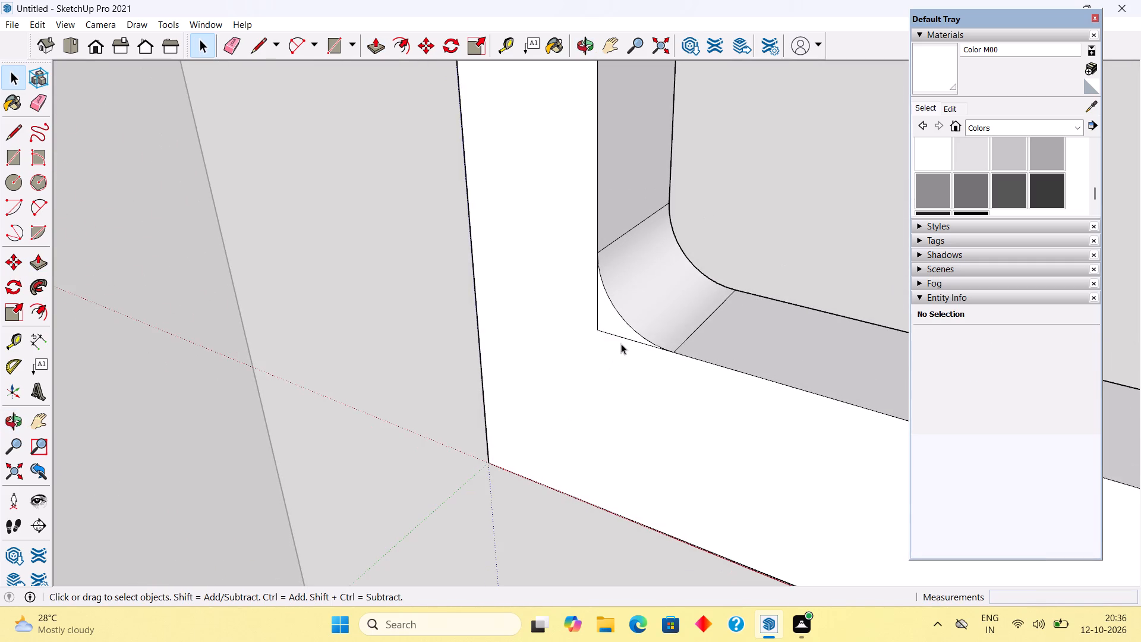
scroll(620, 345, "up", 3)
left_click(628, 336)
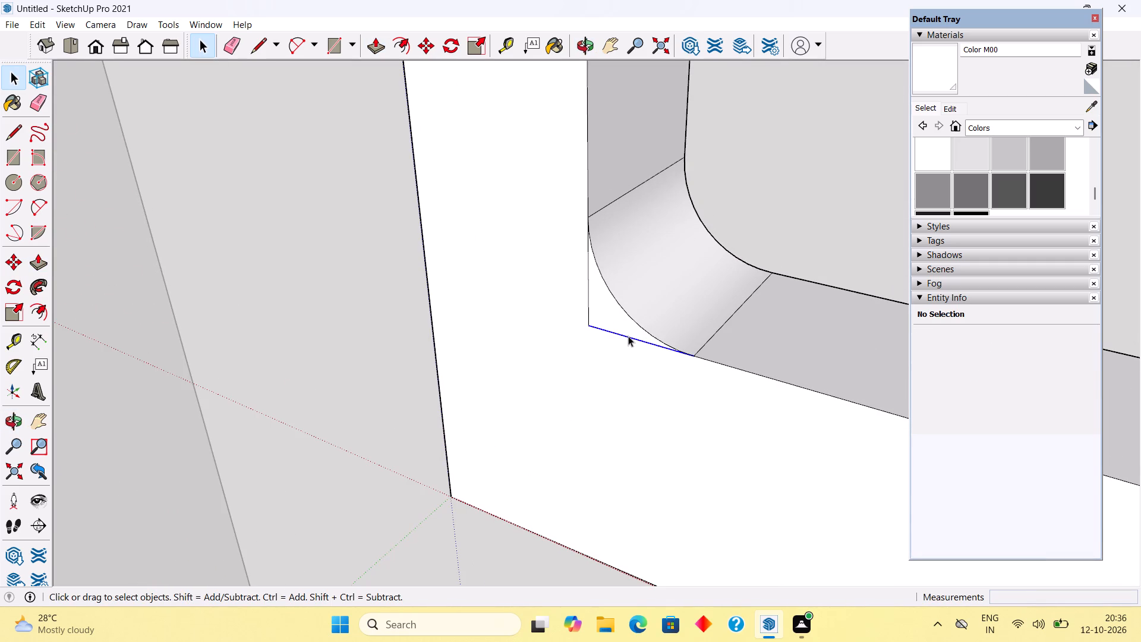
key("Delete")
left_click(587, 314)
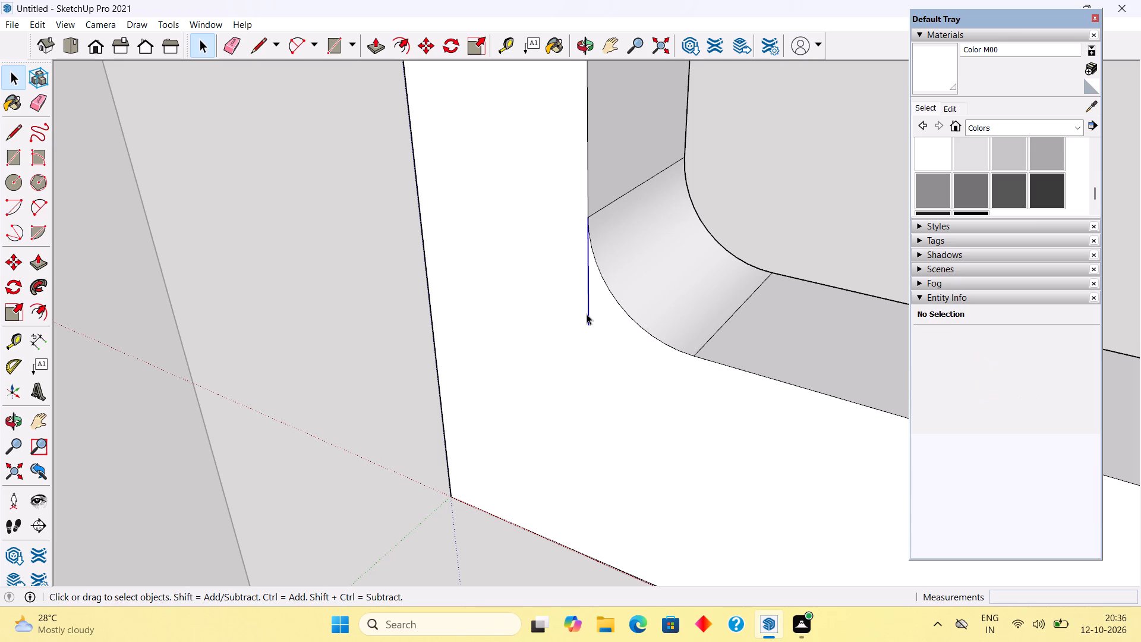
key("Delete")
scroll(587, 314, "down", 20)
scroll(587, 314, "down", 2)
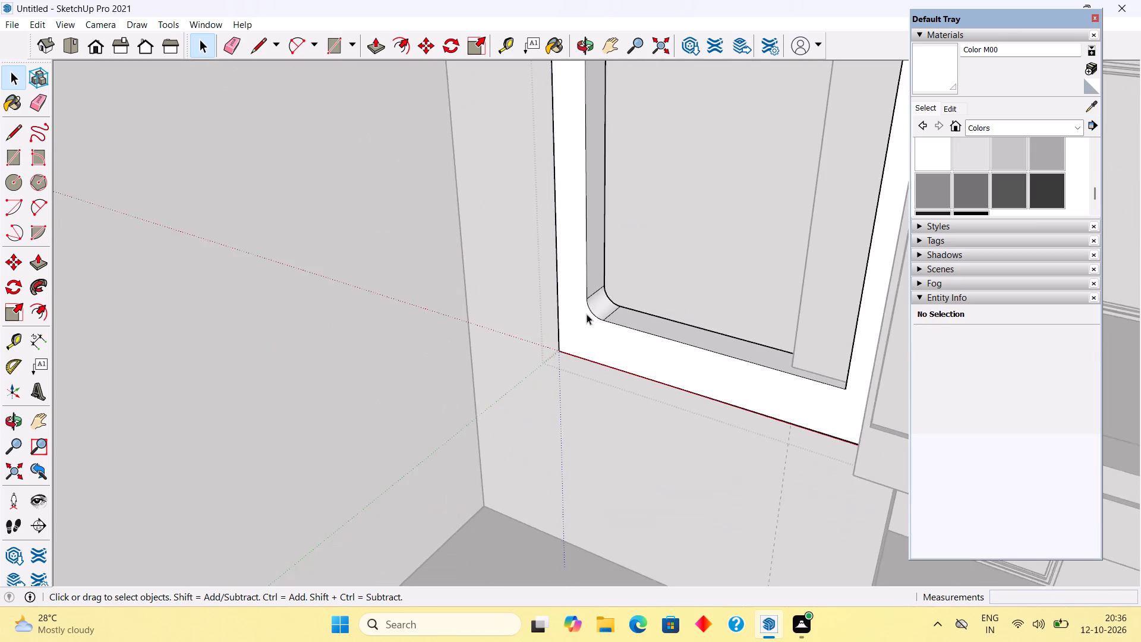
left_click(387, 322)
Make the full-height vertical strip inside the tall frame's opening into its own group.
middle_click_drag(393, 417, 619, 420)
scroll(612, 442, "down", 6)
middle_click_drag(737, 408, 733, 320)
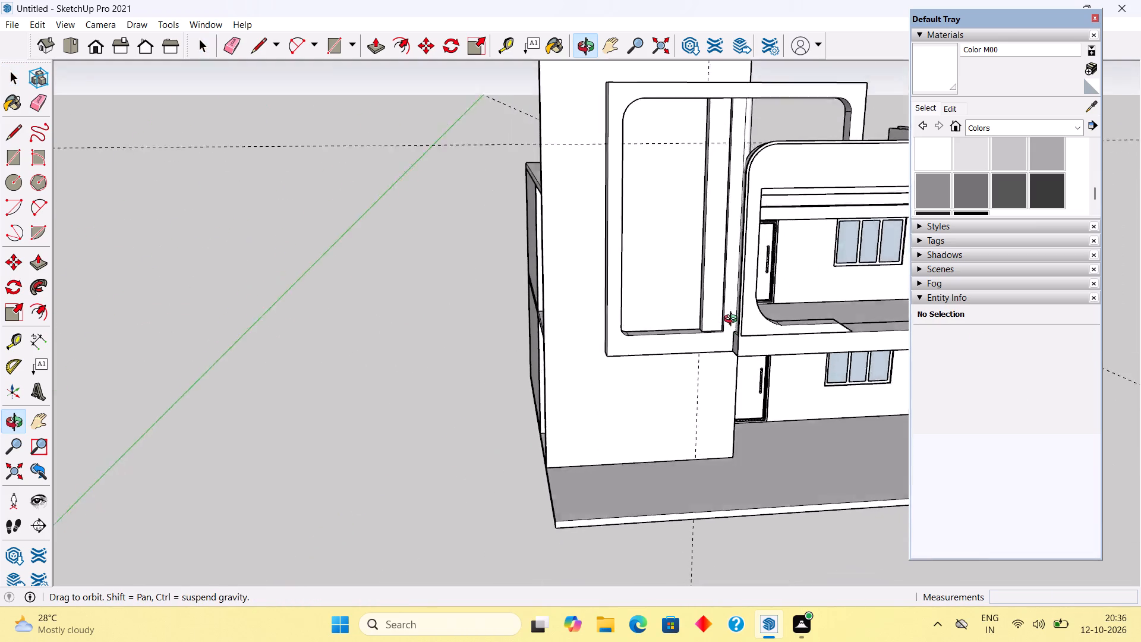
middle_click_drag(733, 320, 685, 241)
scroll(606, 313, "up", 4)
scroll(606, 313, "down", 4)
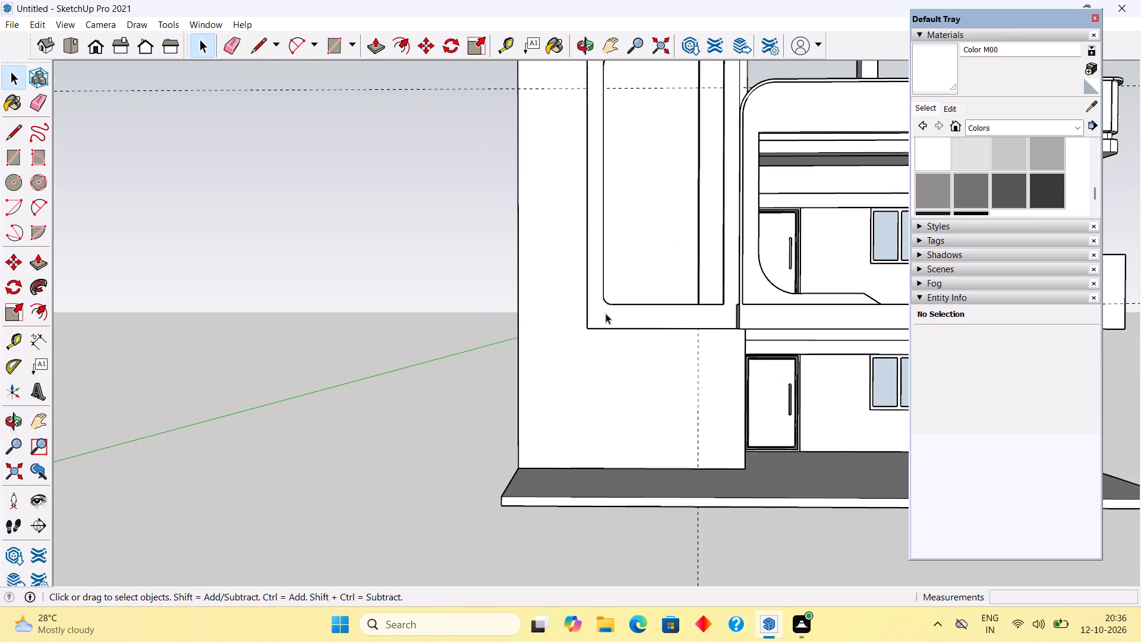
scroll(606, 313, "down", 2)
left_click(683, 234)
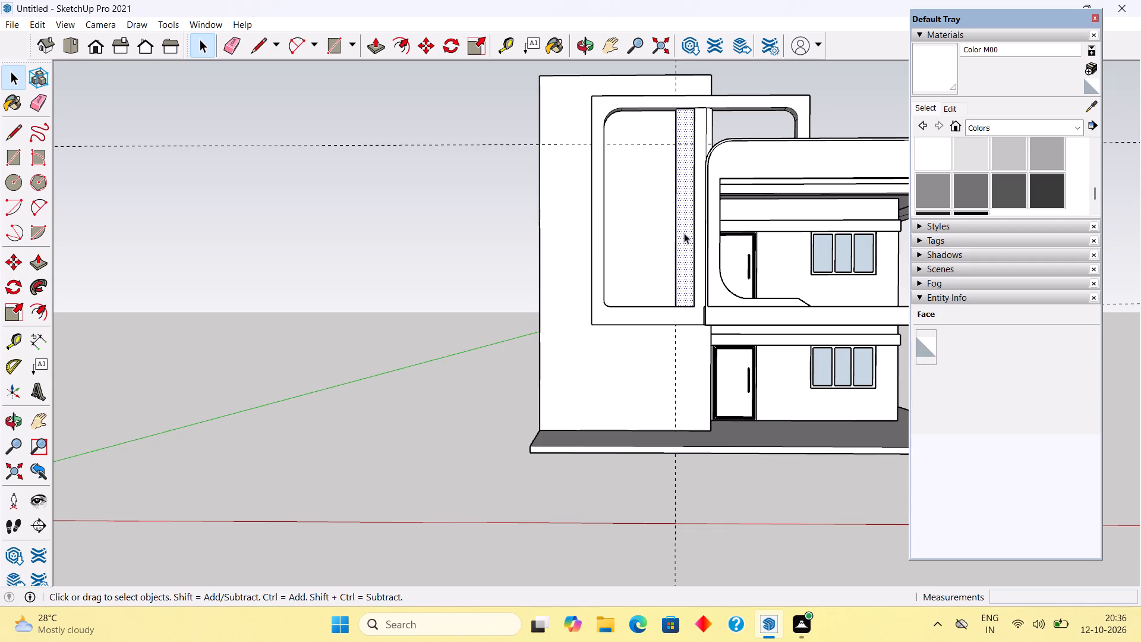
triple_click(684, 233)
right_click(684, 233)
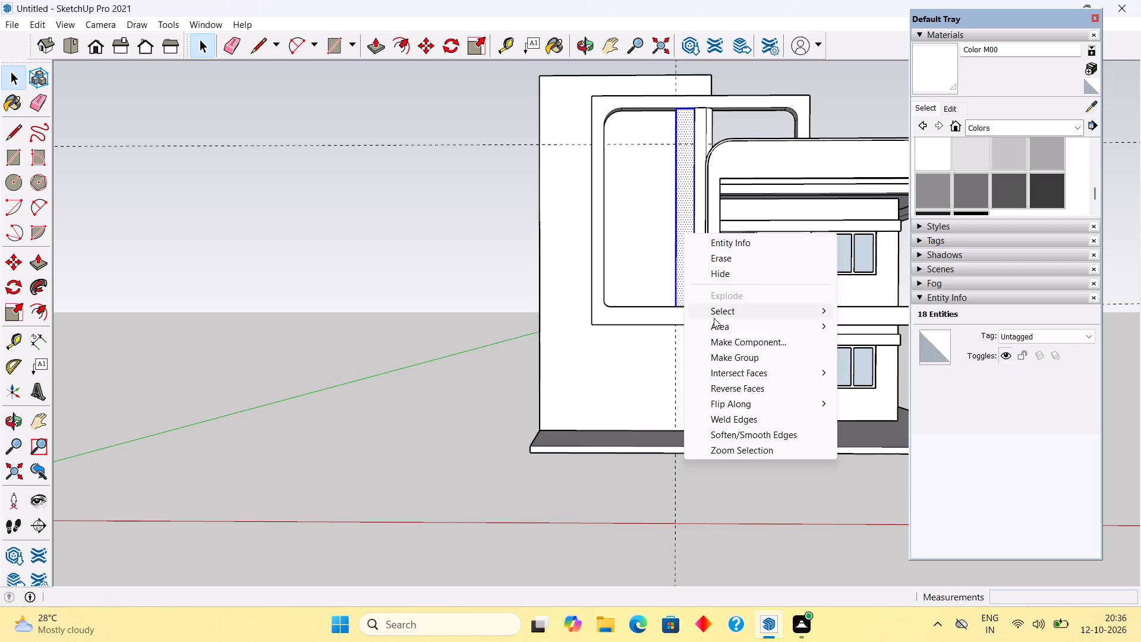
left_click(726, 355)
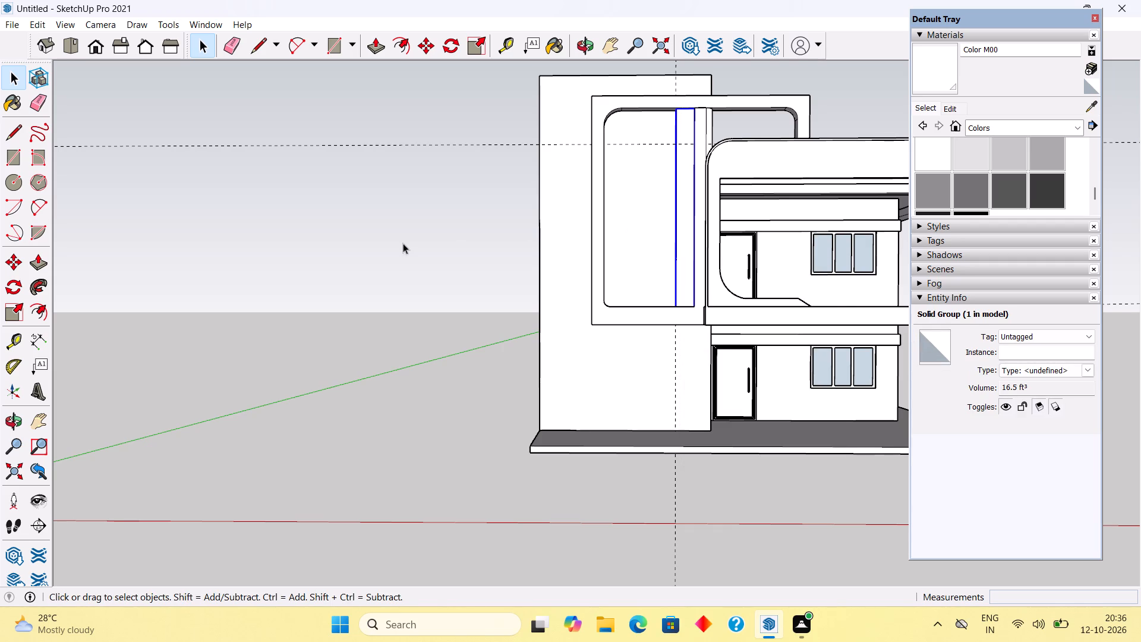
left_click(403, 243)
Place a vertical guide on the strip's front face, 1" in from its long edge away from the balcony.
scroll(636, 163, "up", 4)
scroll(712, 220, "up", 1)
middle_click_drag(720, 294, 745, 416)
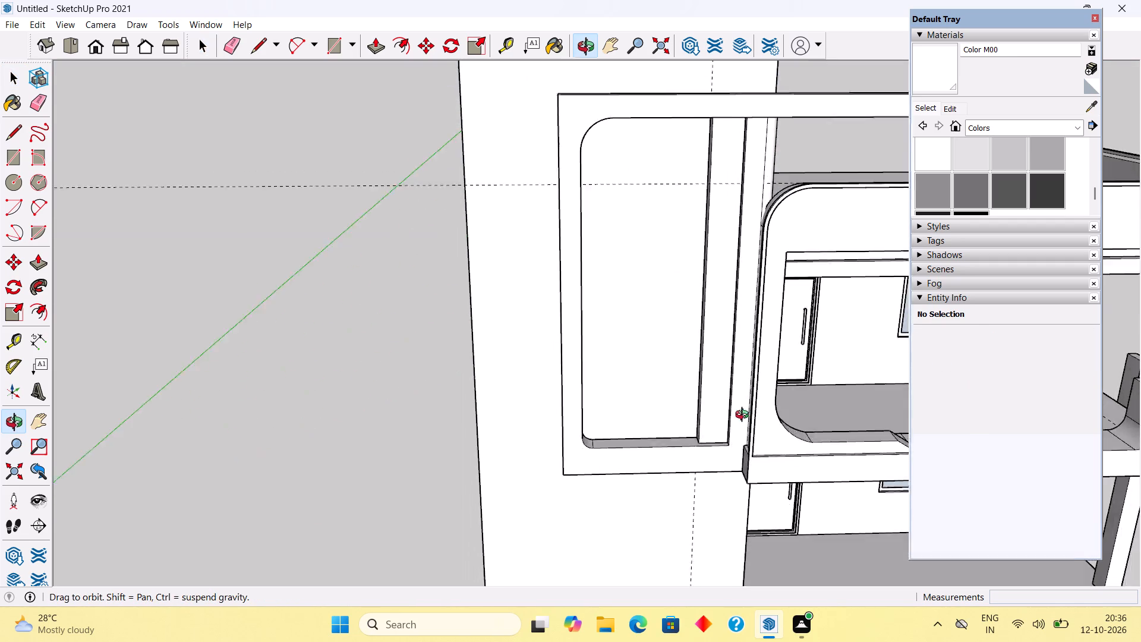
middle_click_drag(745, 416, 751, 471)
scroll(745, 216, "up", 2)
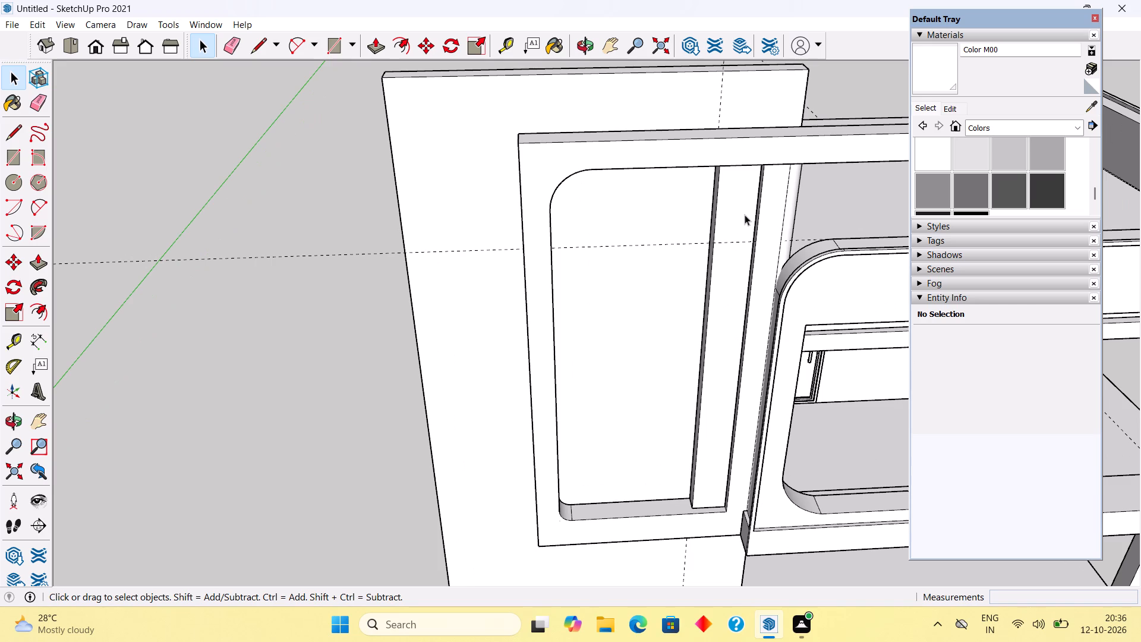
middle_click_drag(762, 175, 727, 143)
scroll(704, 171, "up", 5)
scroll(730, 234, "up", 3)
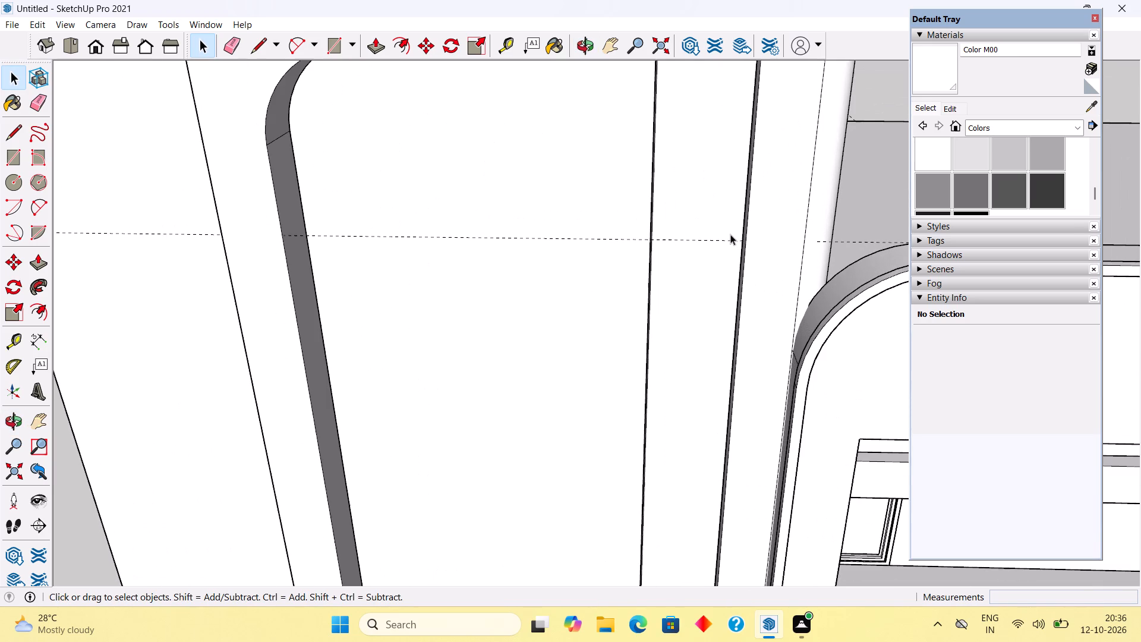
key("t")
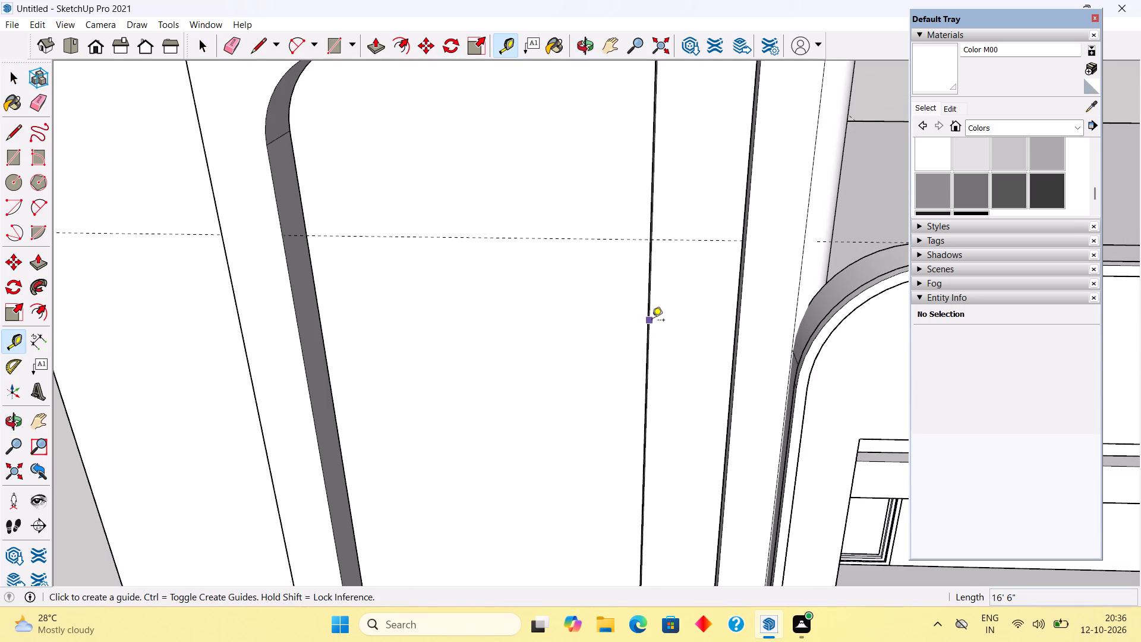
left_click(648, 325)
type("1\"")
key("Return")
key("space")
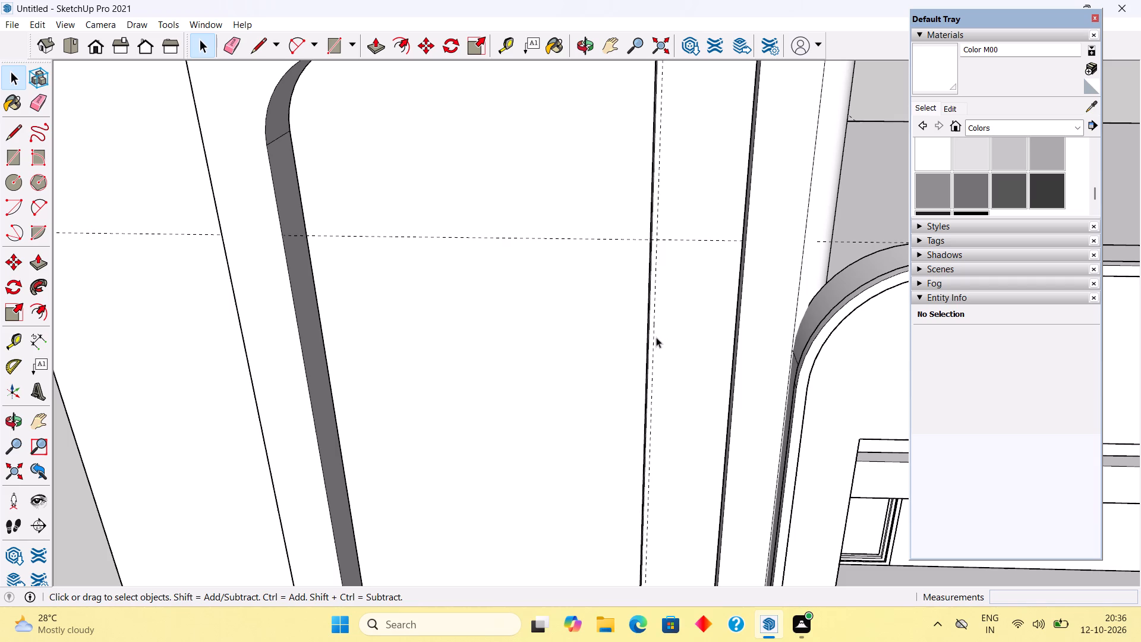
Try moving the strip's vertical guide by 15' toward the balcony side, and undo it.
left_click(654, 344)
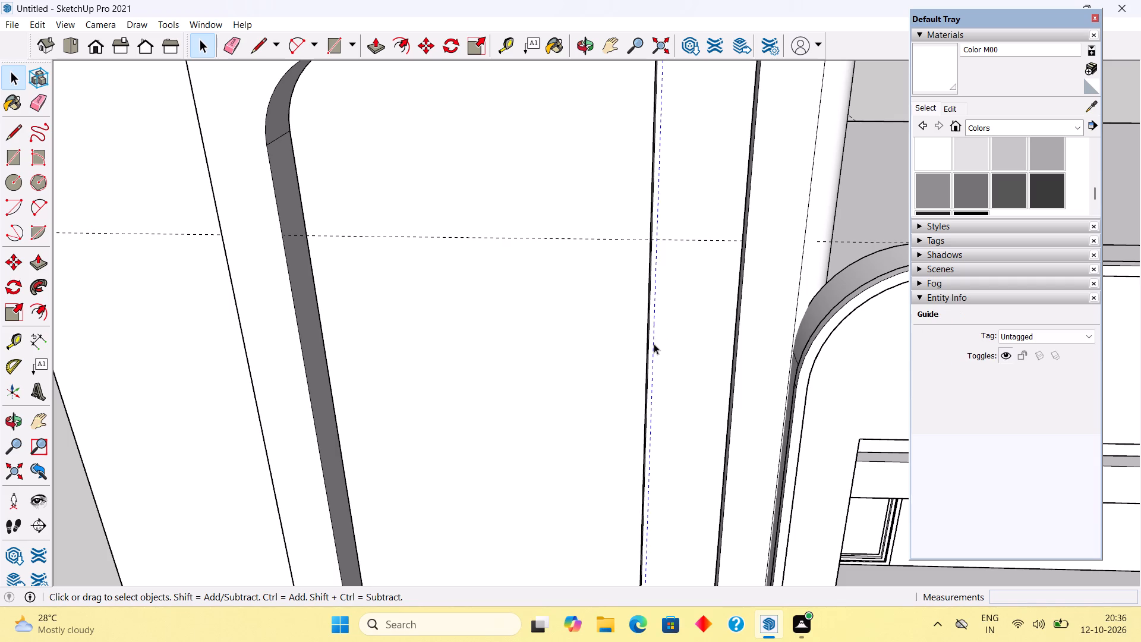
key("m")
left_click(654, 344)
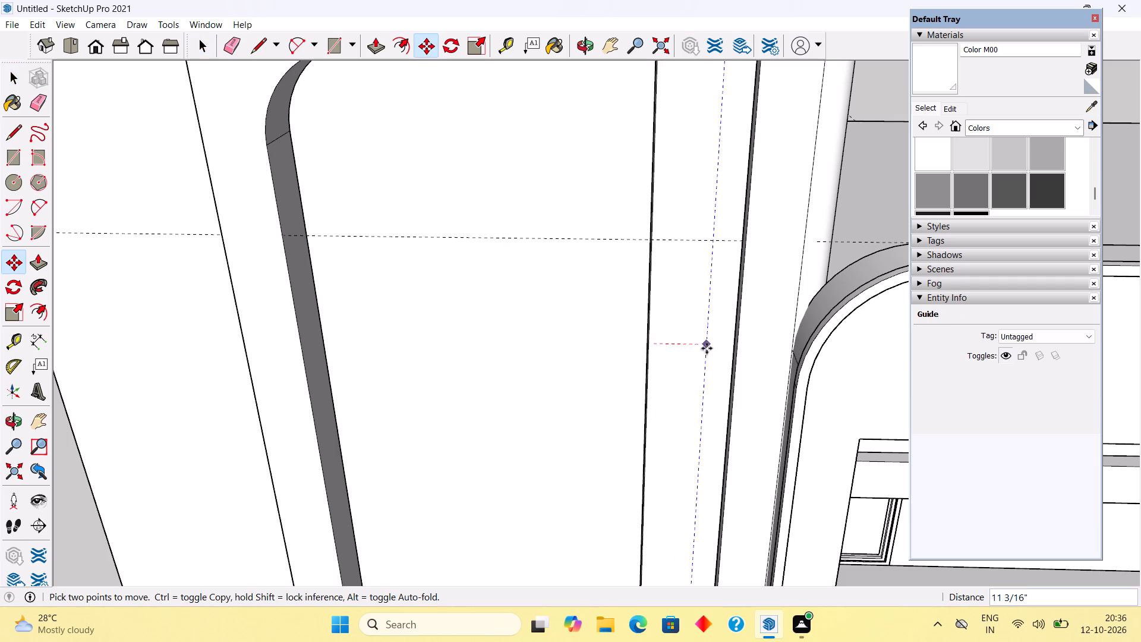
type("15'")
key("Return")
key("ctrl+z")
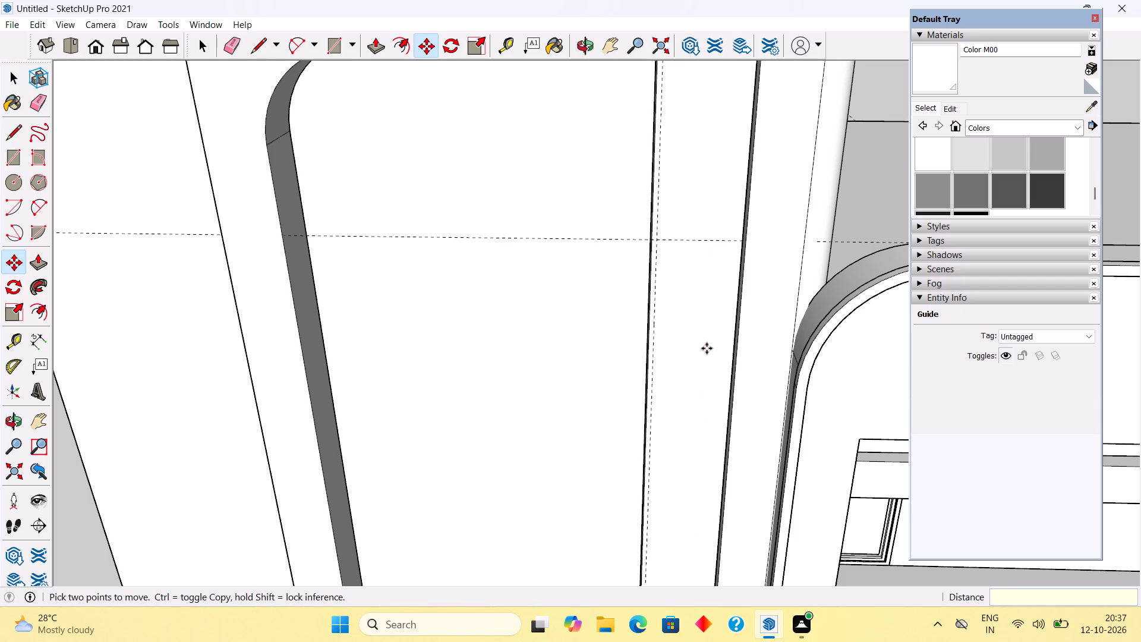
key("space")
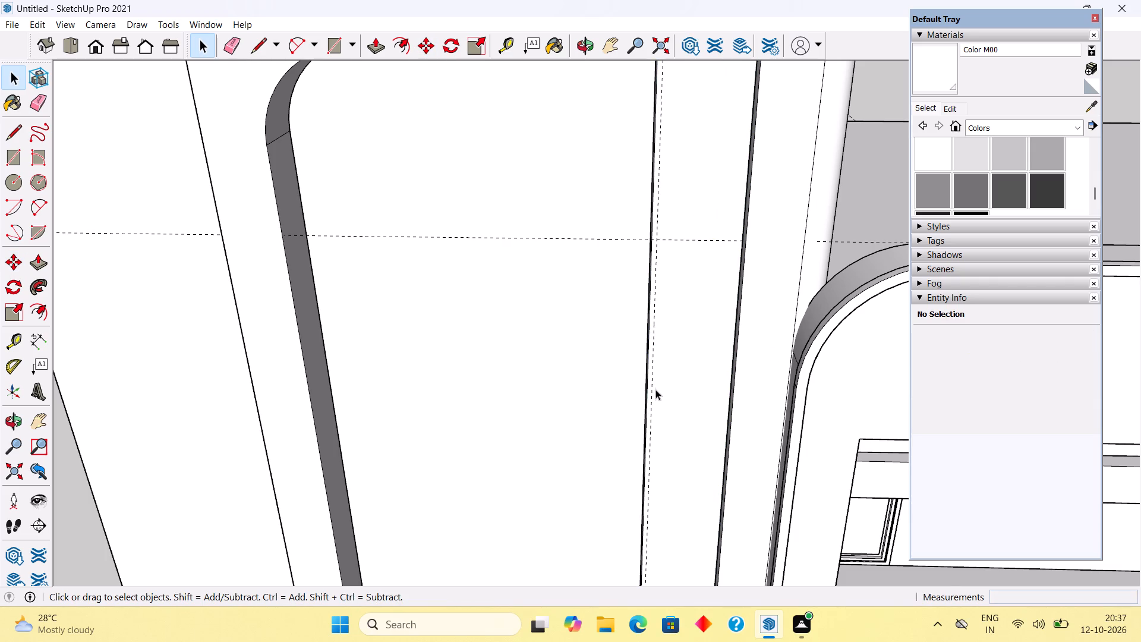
Copy the vertical guide 15 times at 1" spacing across the strip's front face toward the balcony side.
left_click(651, 400)
key("m")
left_click(651, 400)
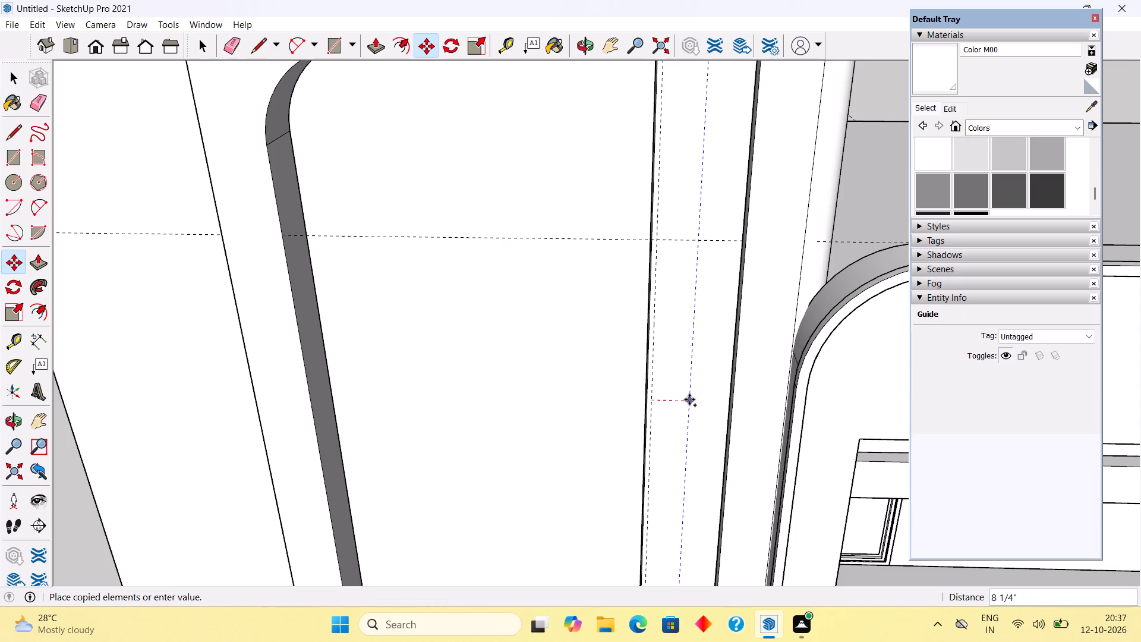
type("1\"")
key("Return")
type("x15")
key("Return")
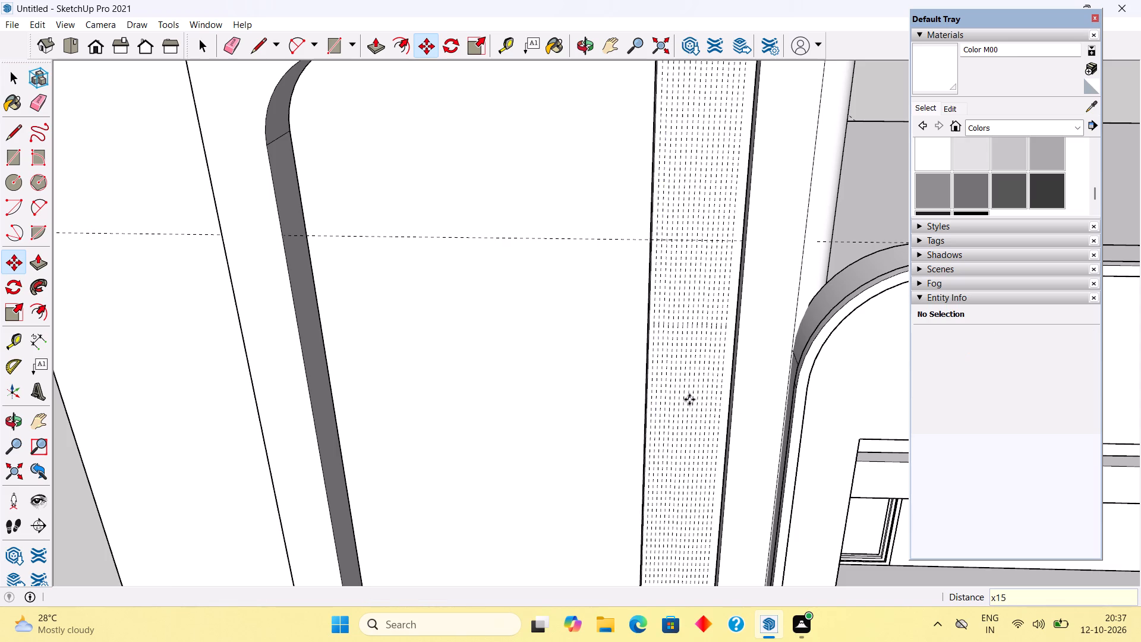
Offset the last guide in the row by 1" toward the strip's long edge nearest the balcony.
scroll(726, 372, "up", 8)
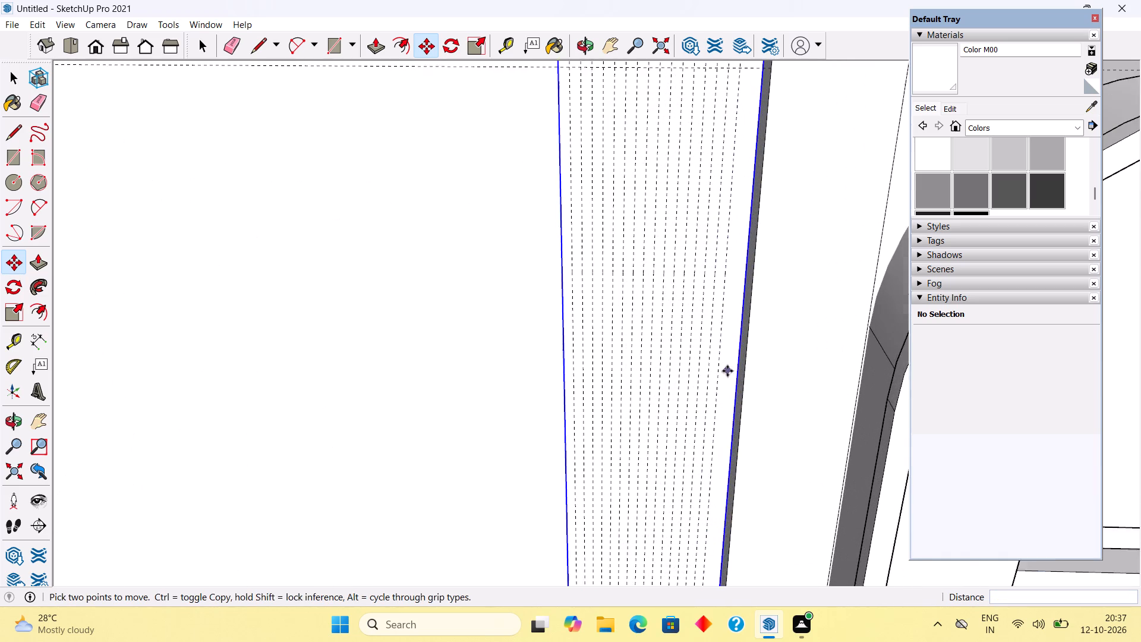
left_click(717, 389)
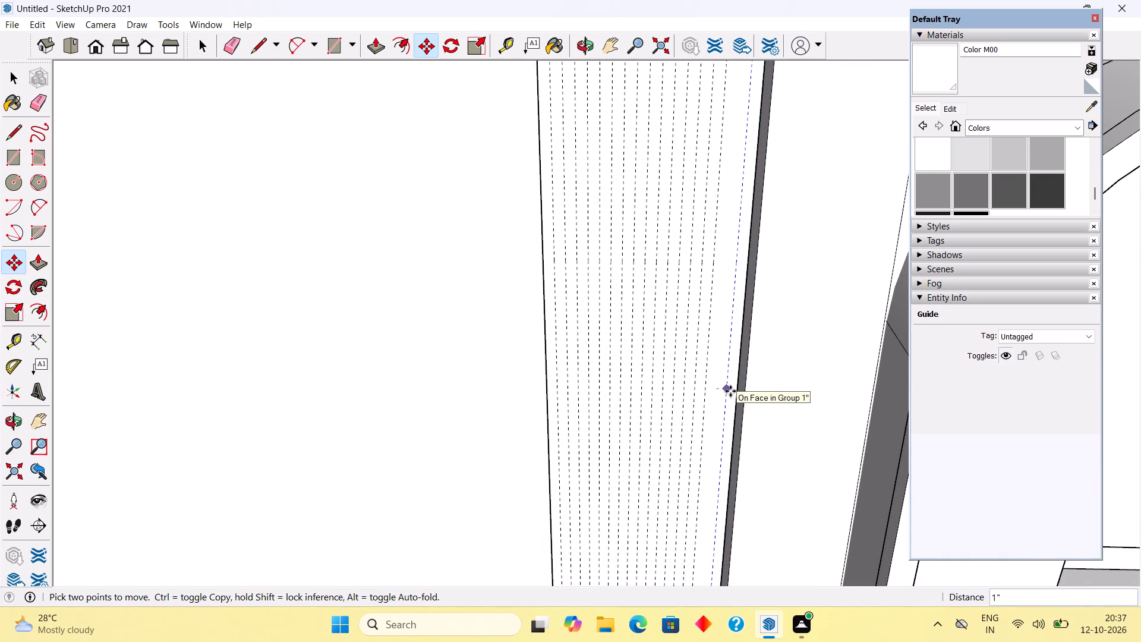
type("1\"")
key("Return")
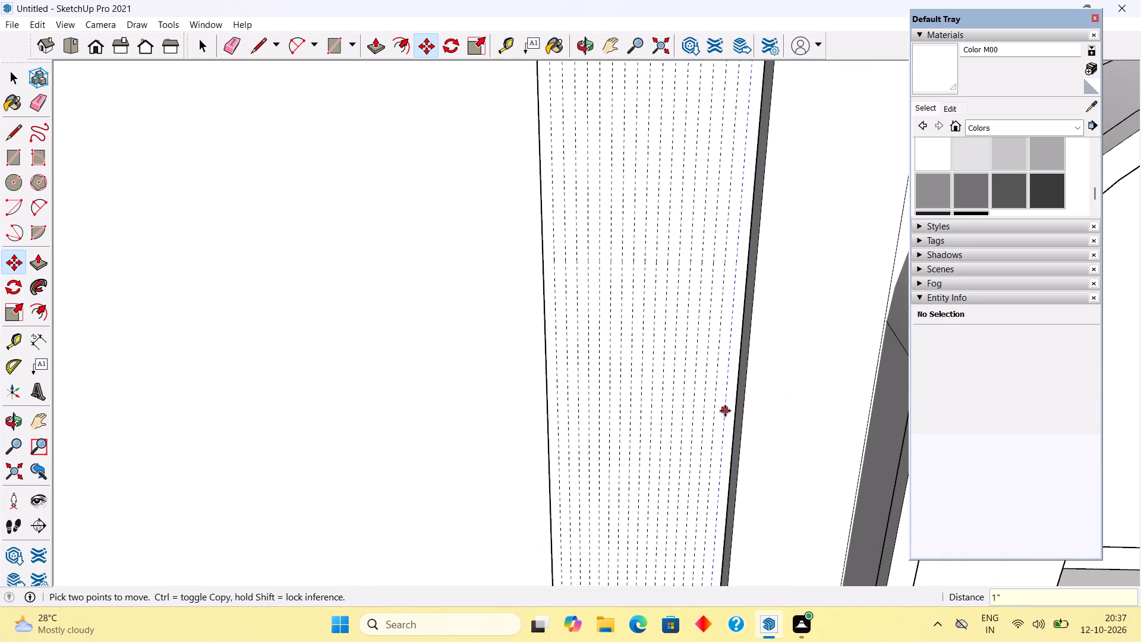
key("space")
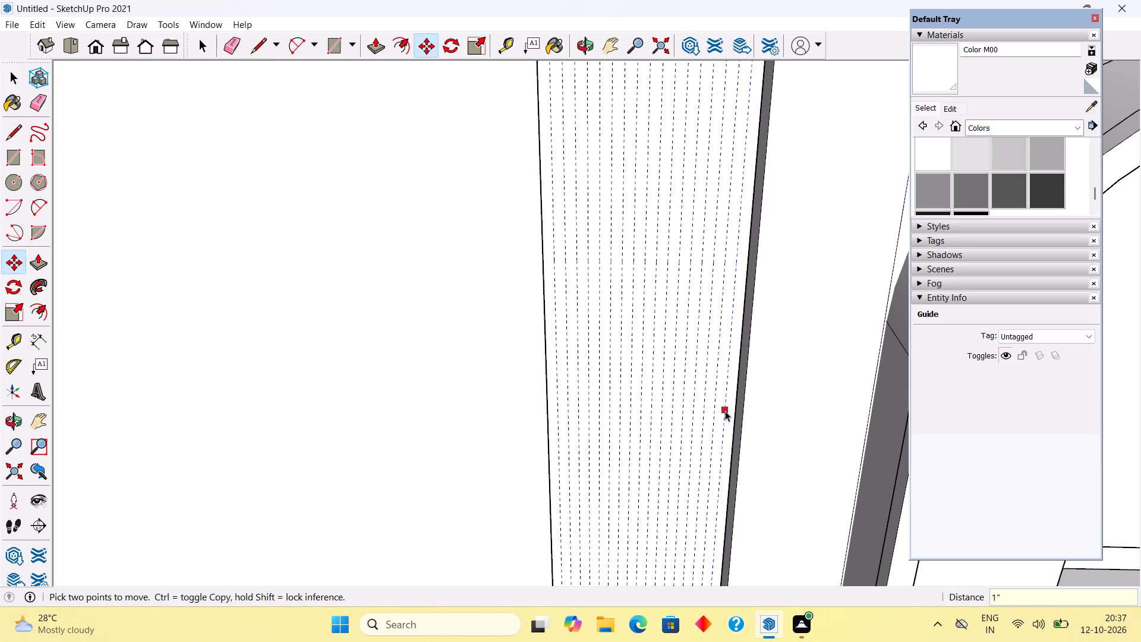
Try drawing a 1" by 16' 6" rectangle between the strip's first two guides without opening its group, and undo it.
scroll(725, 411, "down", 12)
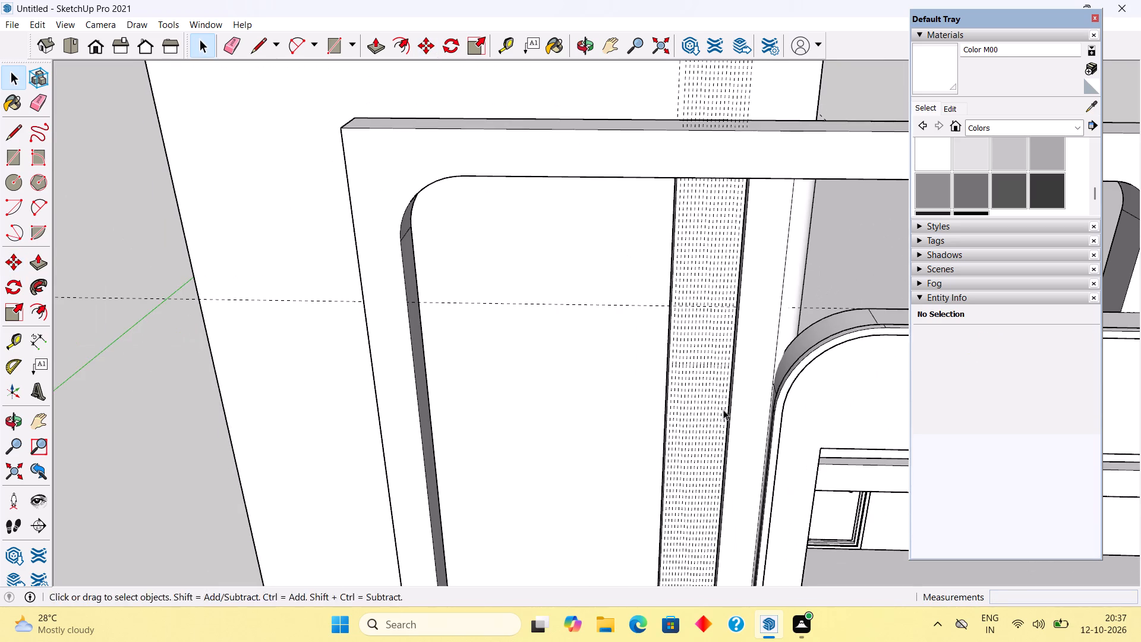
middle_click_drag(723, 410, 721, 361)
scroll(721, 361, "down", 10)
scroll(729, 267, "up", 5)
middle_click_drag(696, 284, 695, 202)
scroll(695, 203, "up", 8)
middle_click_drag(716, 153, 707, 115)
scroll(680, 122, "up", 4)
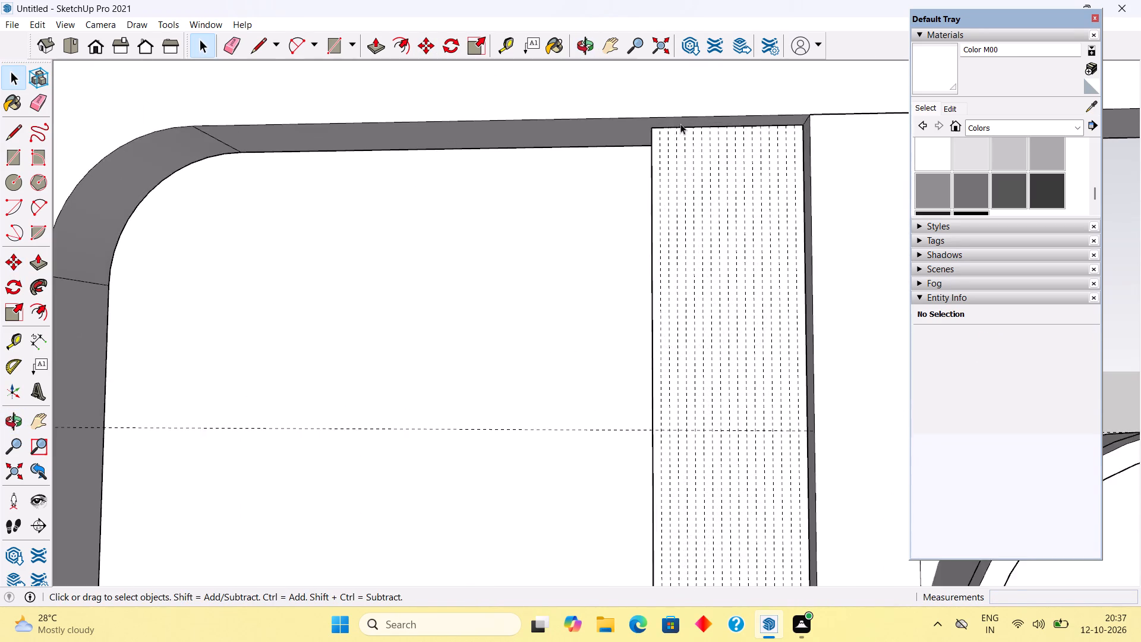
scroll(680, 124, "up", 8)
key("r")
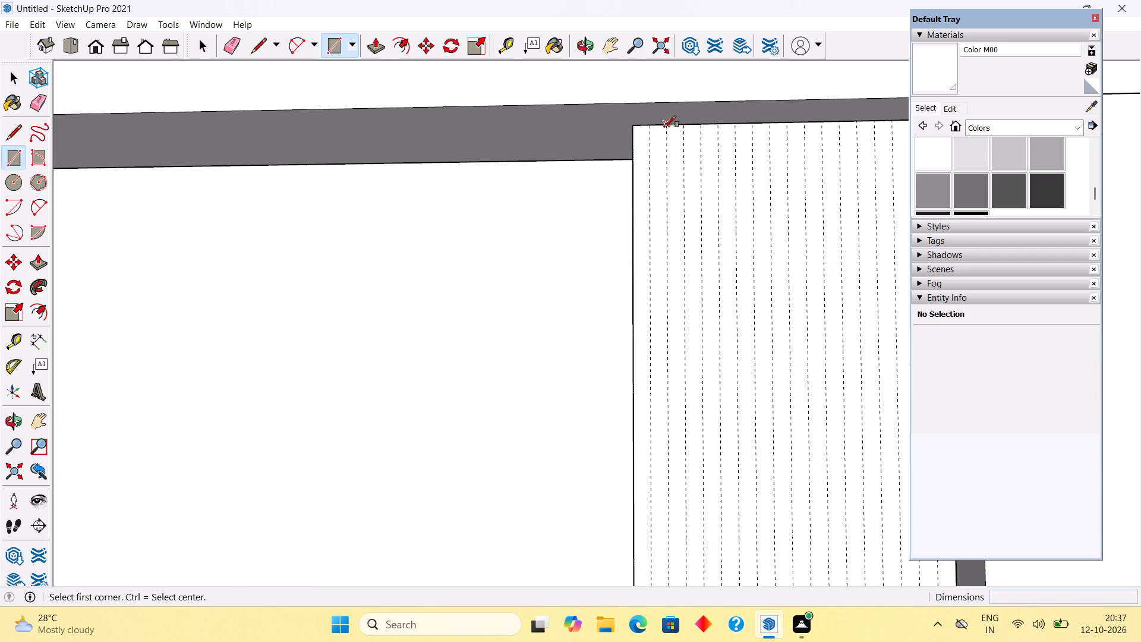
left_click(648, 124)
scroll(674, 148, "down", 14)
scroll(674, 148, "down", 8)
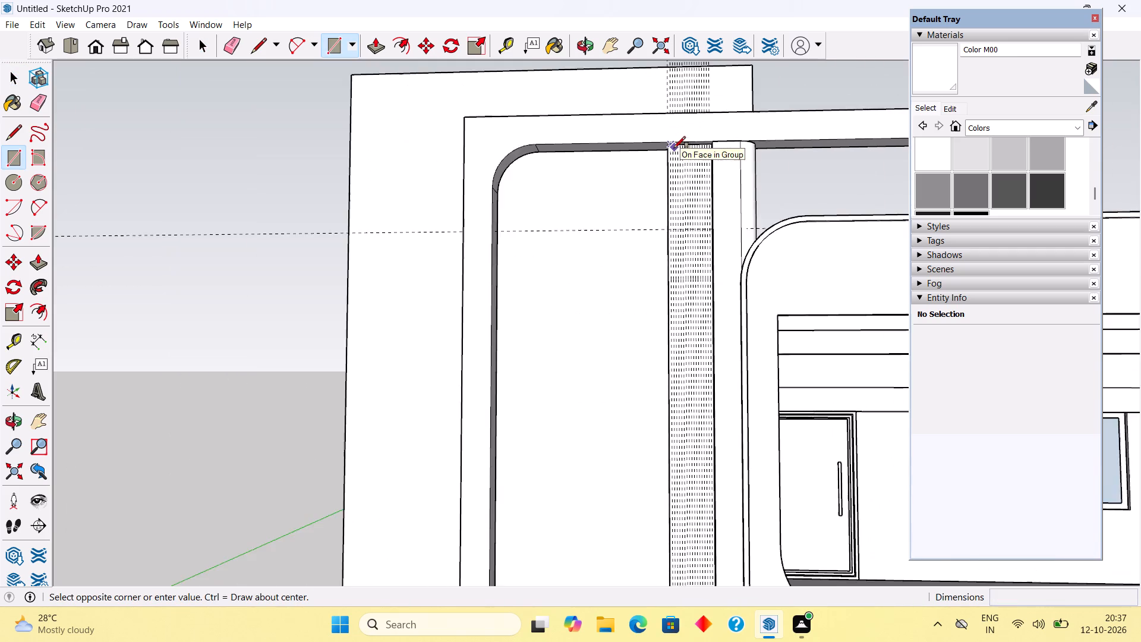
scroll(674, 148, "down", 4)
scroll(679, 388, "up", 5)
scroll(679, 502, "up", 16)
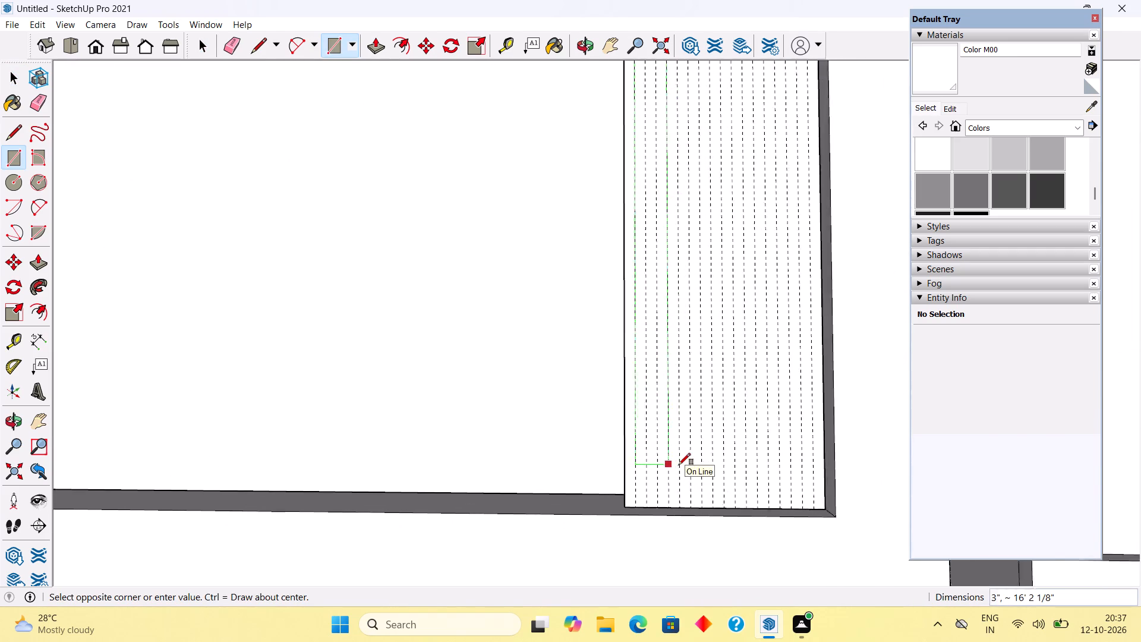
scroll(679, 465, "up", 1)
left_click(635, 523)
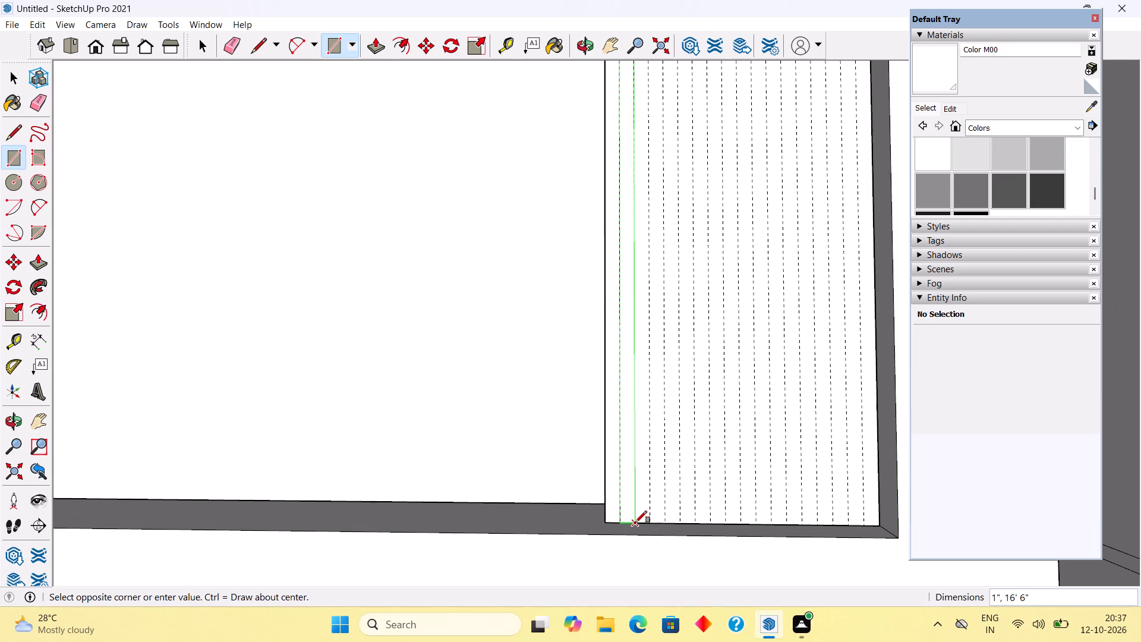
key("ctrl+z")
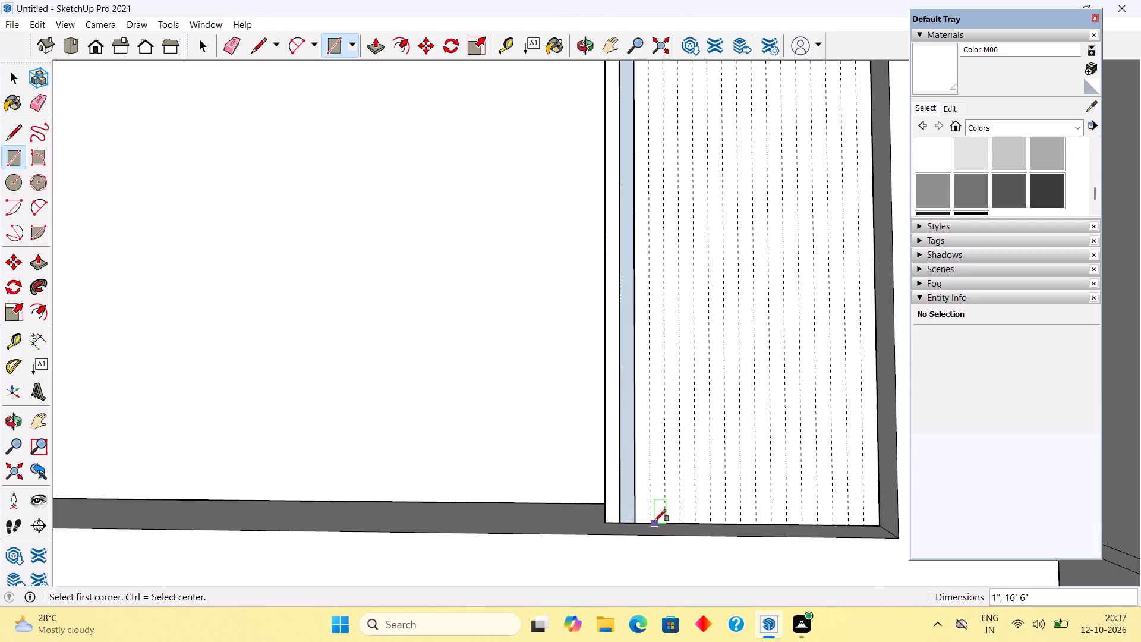
Open the strip's group and draw a full-height 1" wide rectangle between the first and second guides from the edge away from the balcony.
key("space")
triple_click(632, 496)
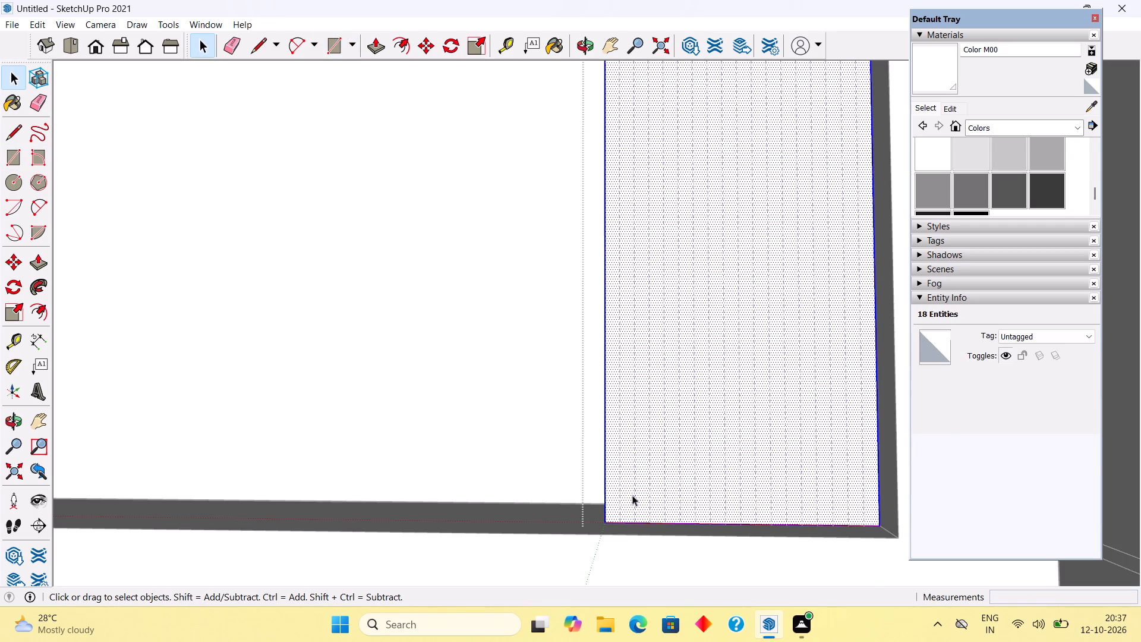
key("r")
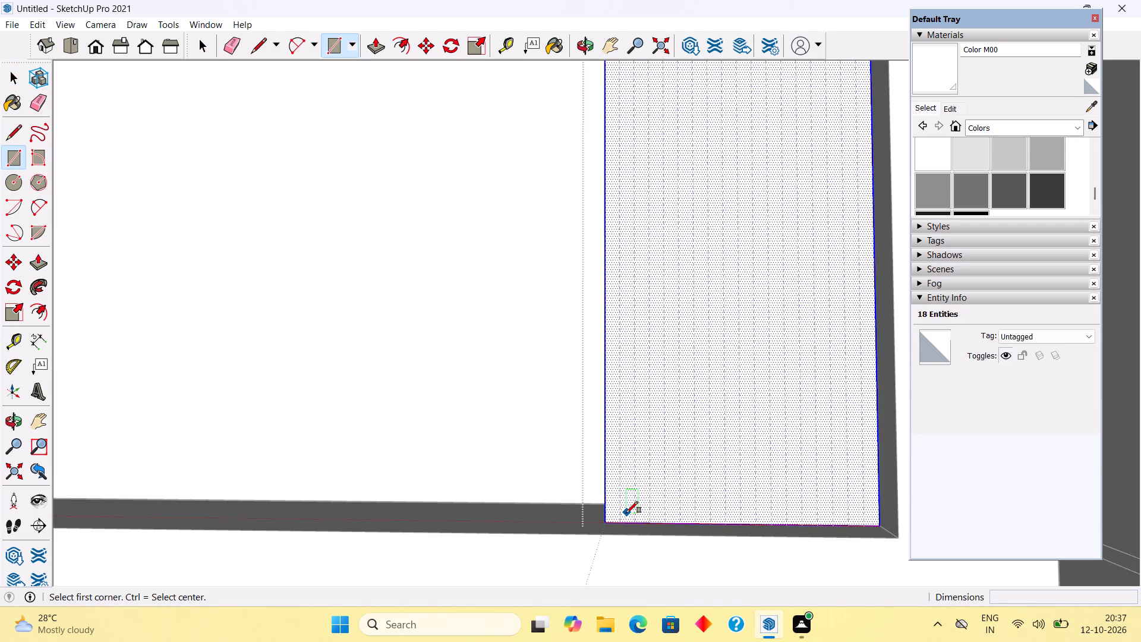
left_click(622, 521)
scroll(622, 511, "down", 6)
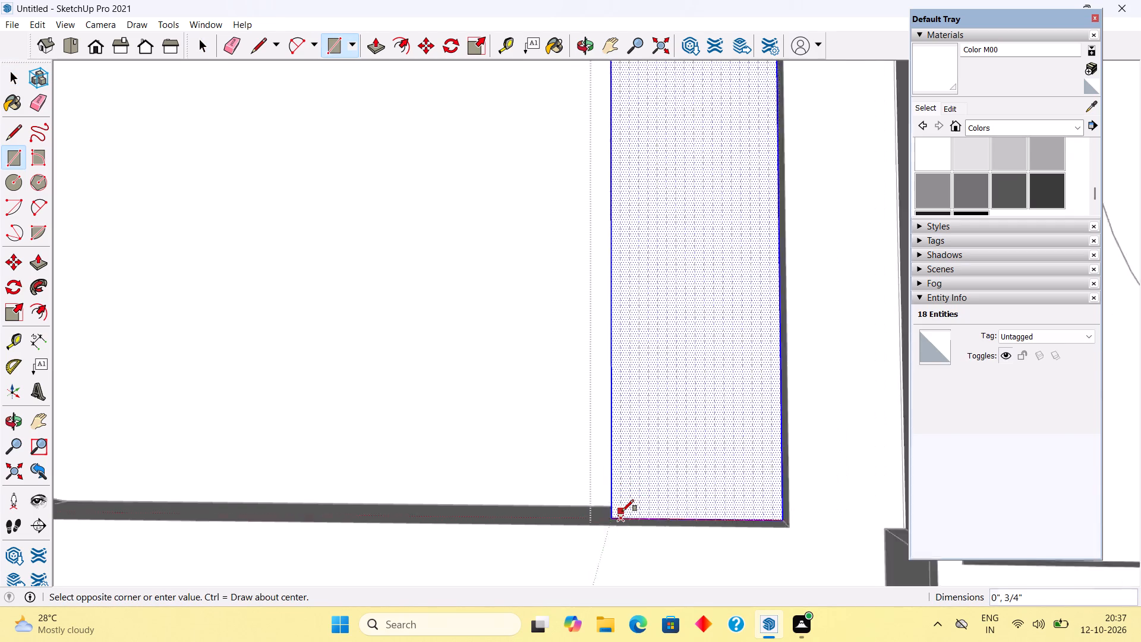
scroll(622, 511, "down", 17)
scroll(683, 149, "up", 6)
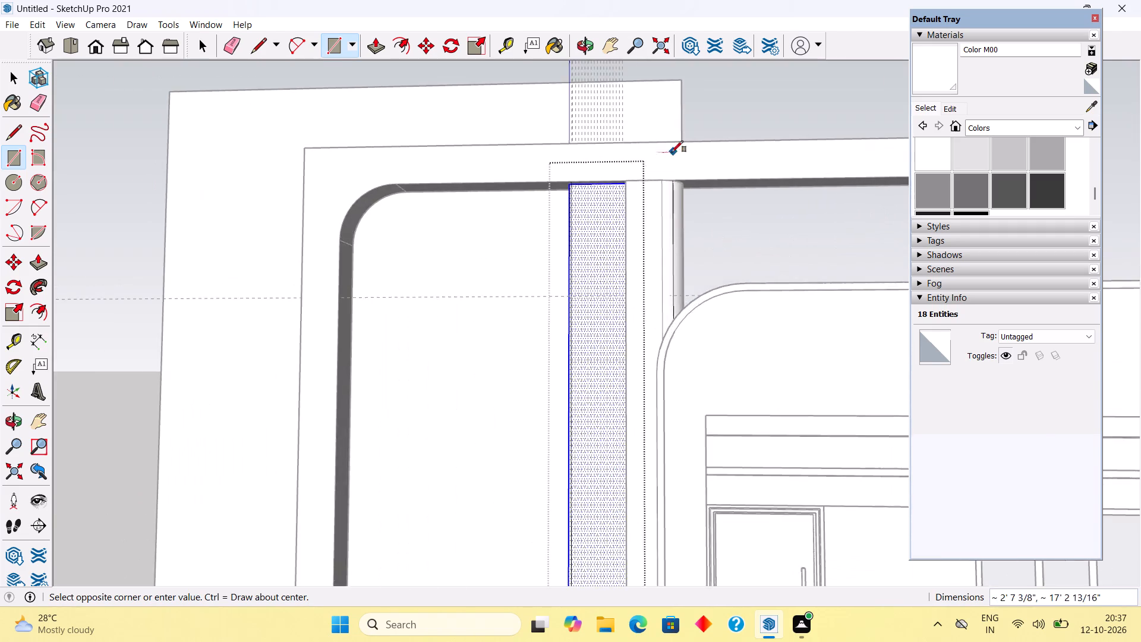
scroll(647, 172, "up", 16)
scroll(480, 197, "up", 4)
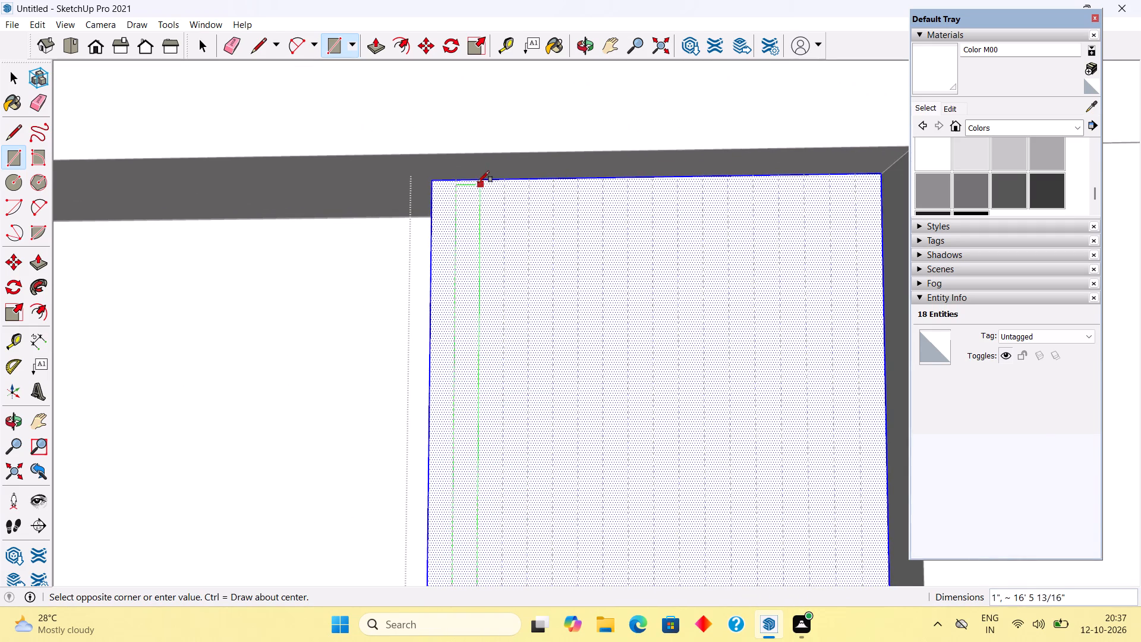
left_click(478, 180)
Draw a 1" by 16' 6" rectangle between the third and fourth guides on the strip's front face.
left_click(503, 180)
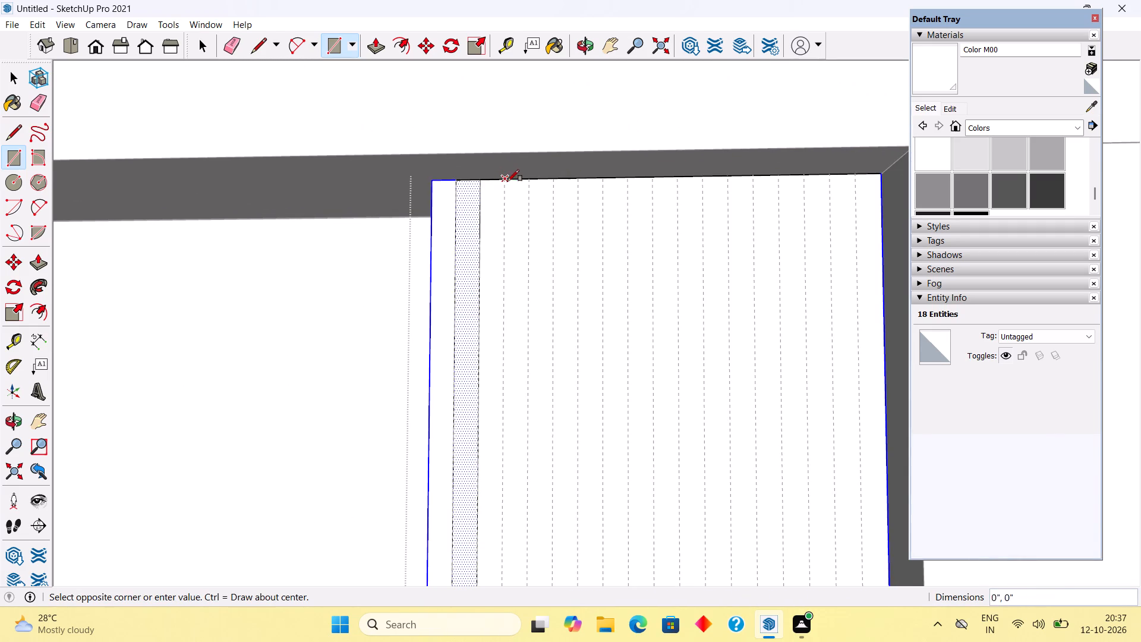
scroll(540, 198, "down", 18)
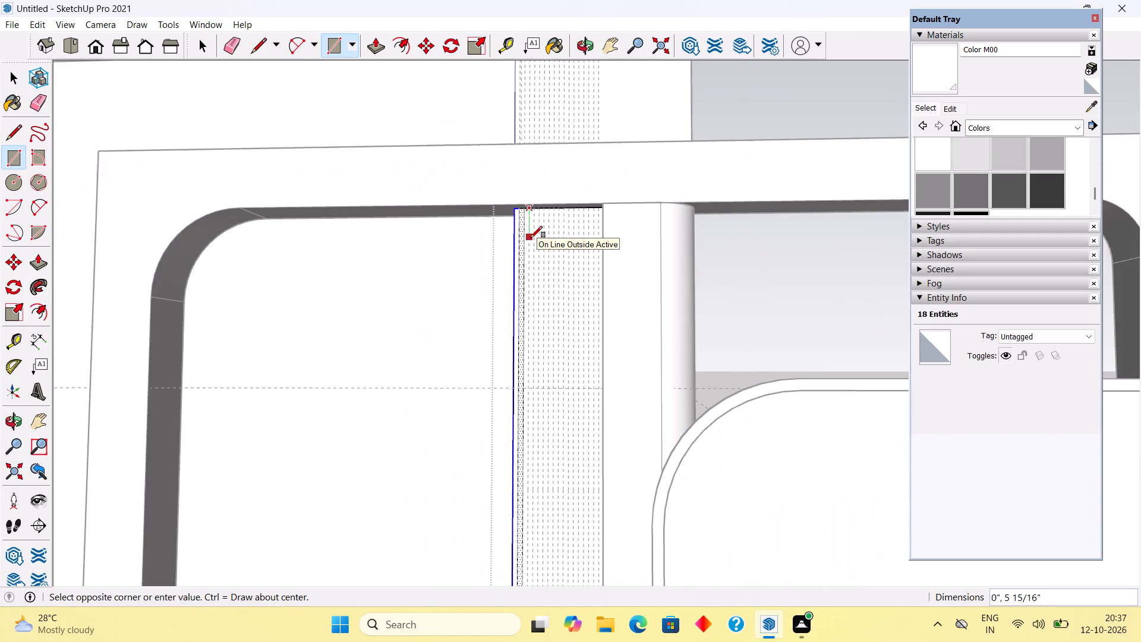
scroll(531, 238, "down", 15)
scroll(522, 507, "up", 8)
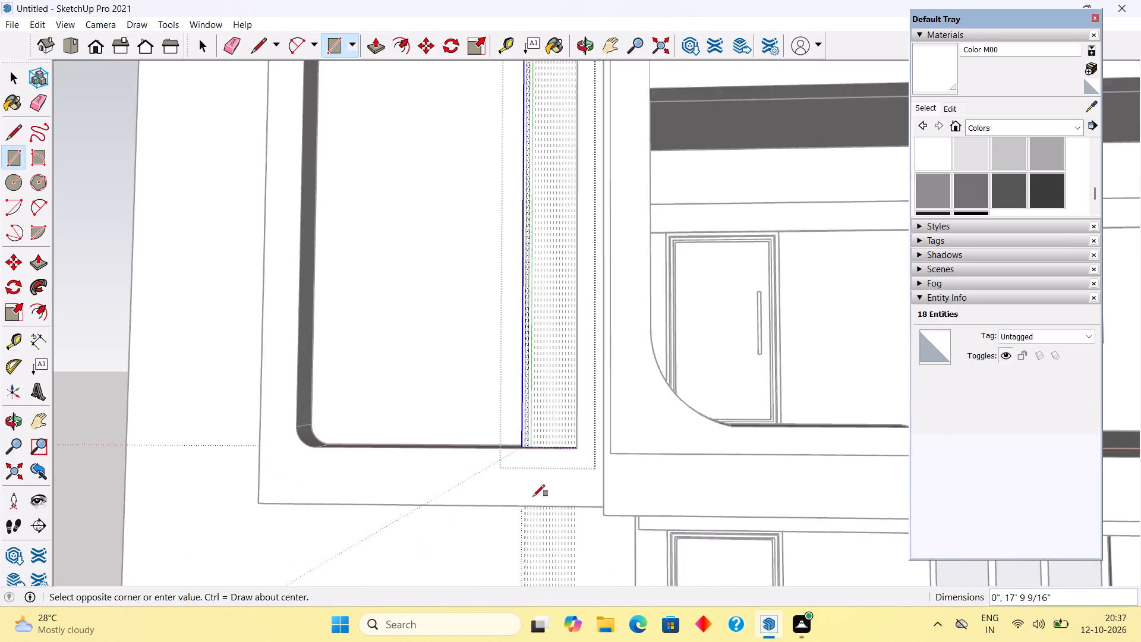
scroll(533, 496, "up", 18)
scroll(523, 401, "up", 4)
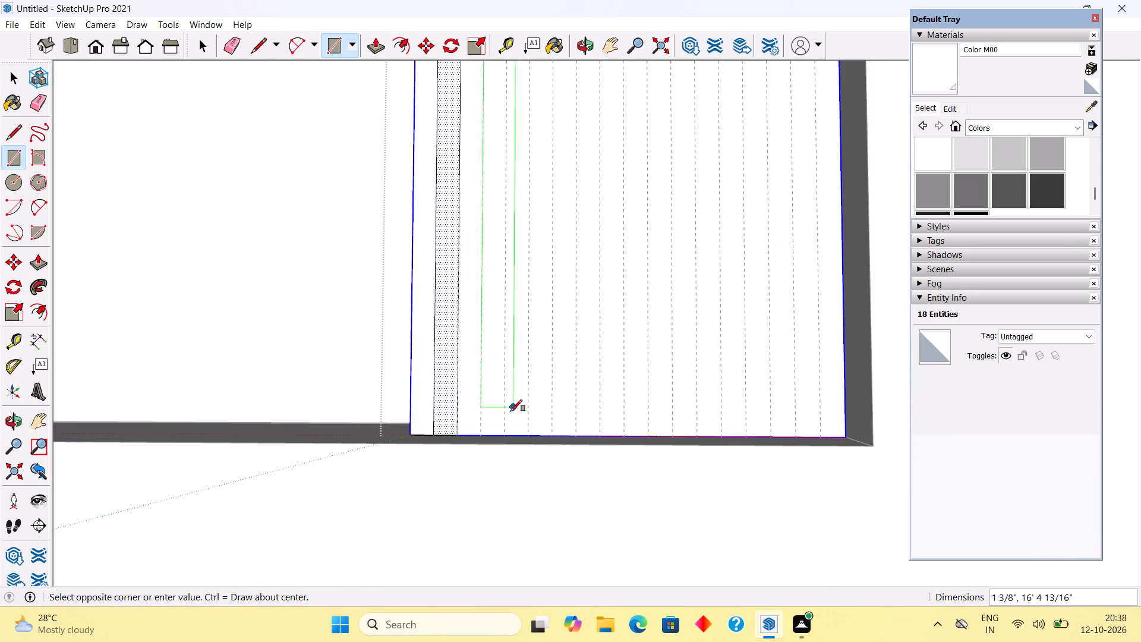
left_click(506, 433)
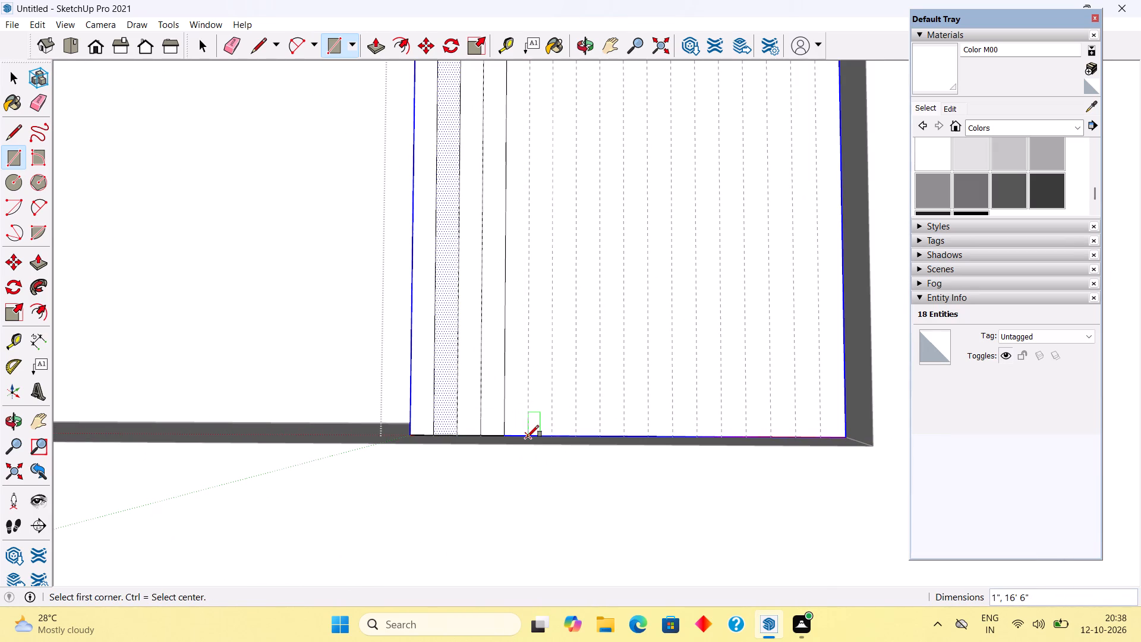
Draw a 1" by 16' 6" rectangle between the fifth and sixth guides on the strip's front face.
left_click(527, 437)
scroll(561, 409, "down", 20)
scroll(561, 409, "down", 2)
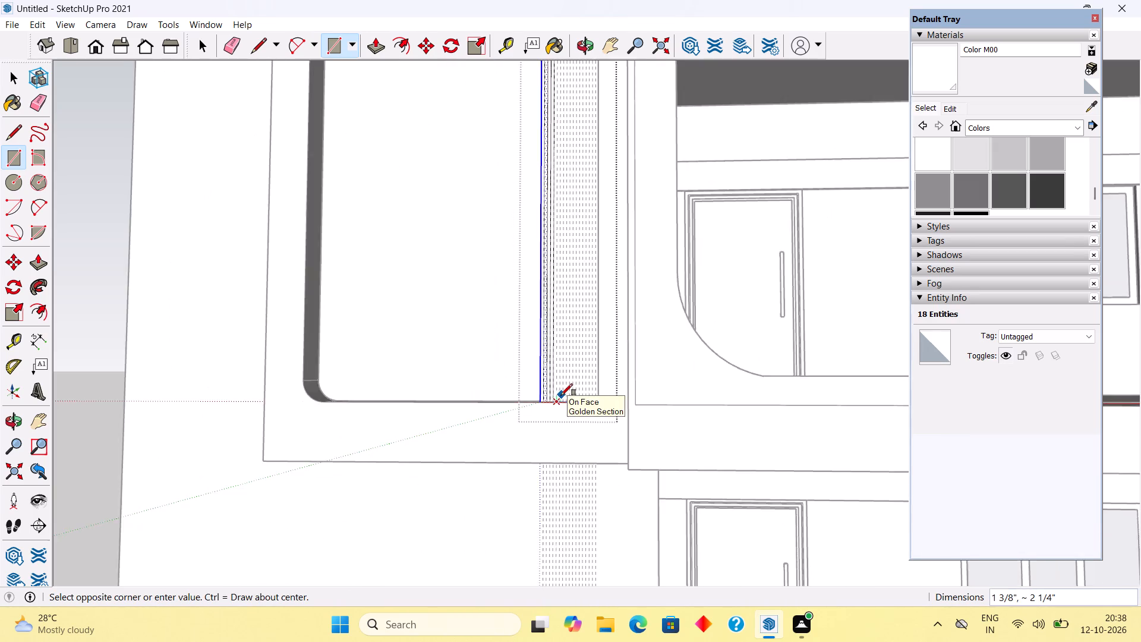
scroll(561, 395, "down", 12)
scroll(557, 254, "up", 5)
scroll(578, 193, "up", 6)
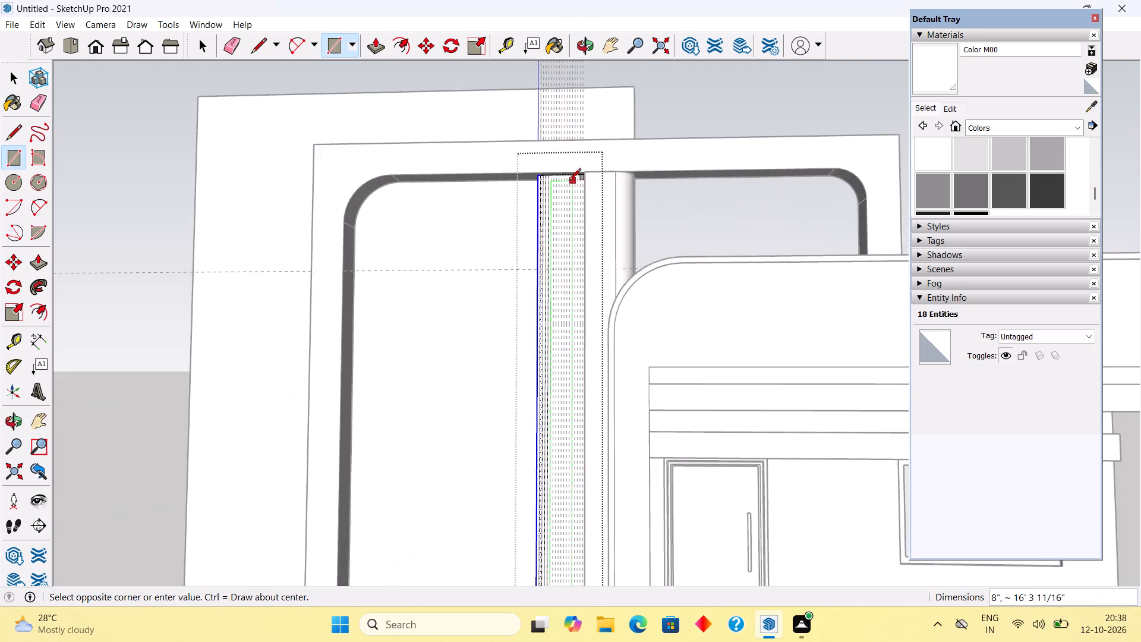
scroll(569, 180, "up", 19)
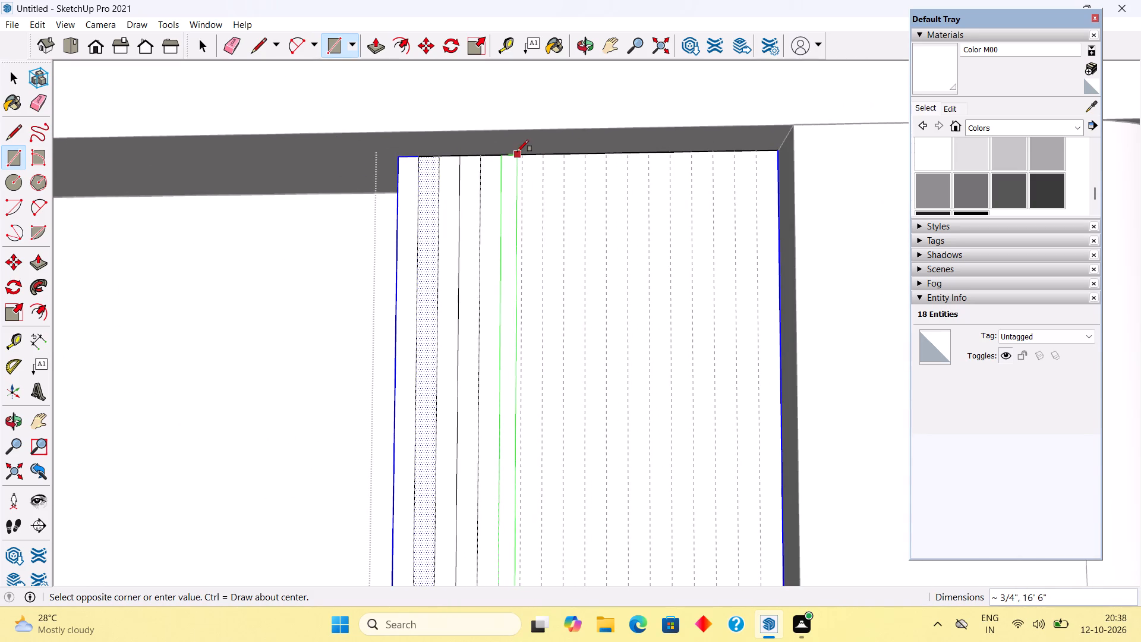
left_click(521, 151)
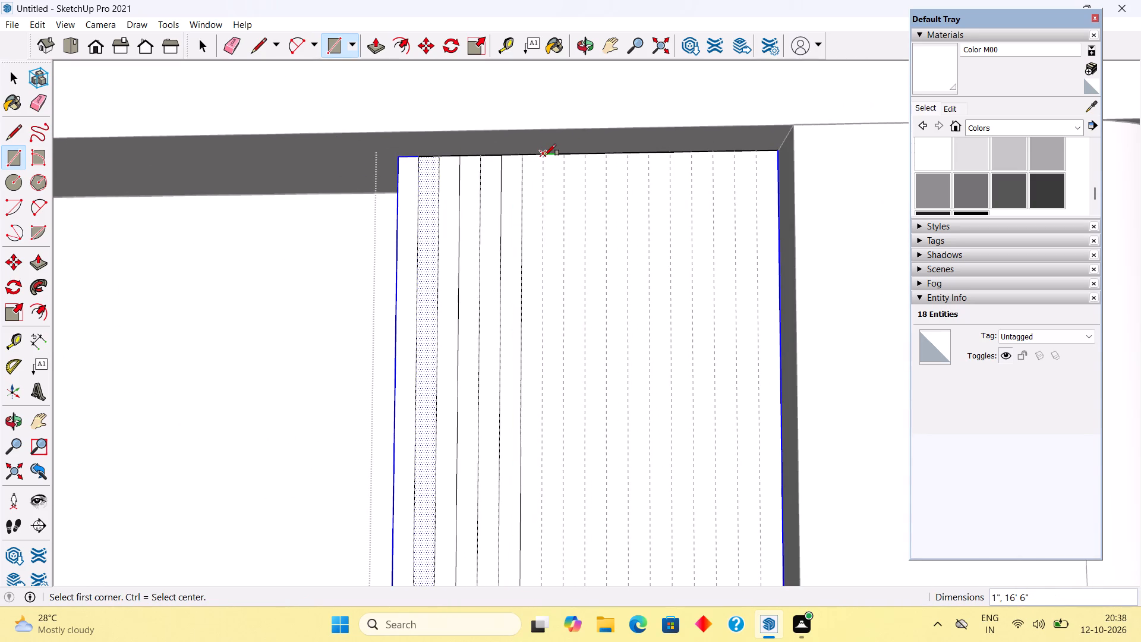
Draw a 1" by 16' 6" rectangle between the seventh and eighth guides on the strip's front face.
left_click(544, 156)
scroll(546, 159, "down", 20)
scroll(546, 159, "down", 6)
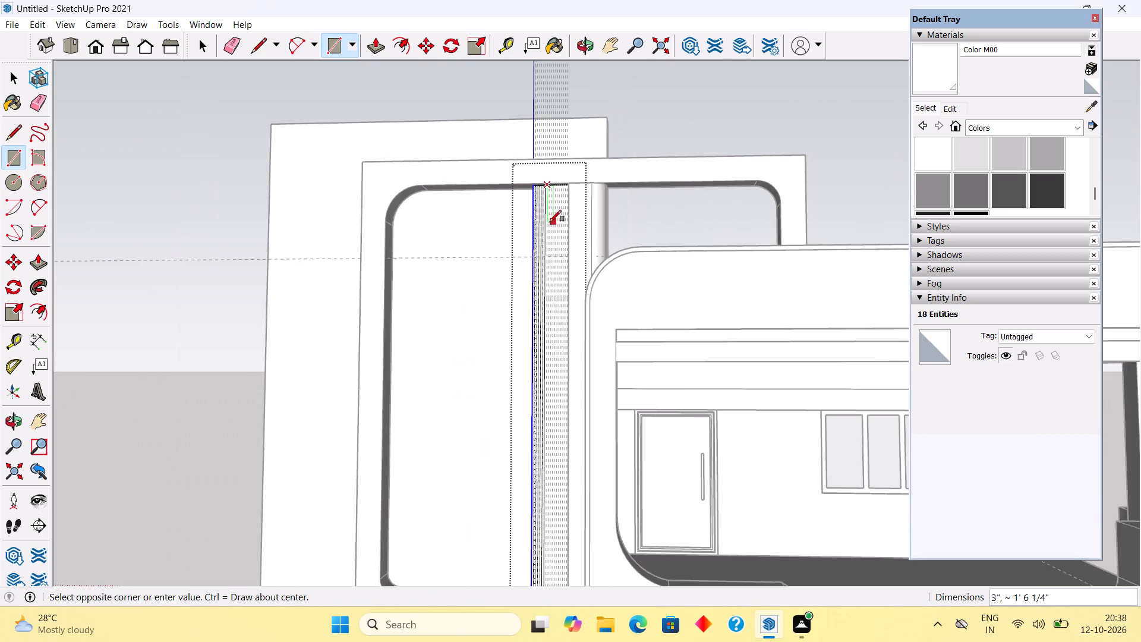
scroll(550, 222, "down", 4)
middle_click_drag(554, 265, 558, 302)
scroll(561, 402, "up", 5)
scroll(569, 461, "up", 5)
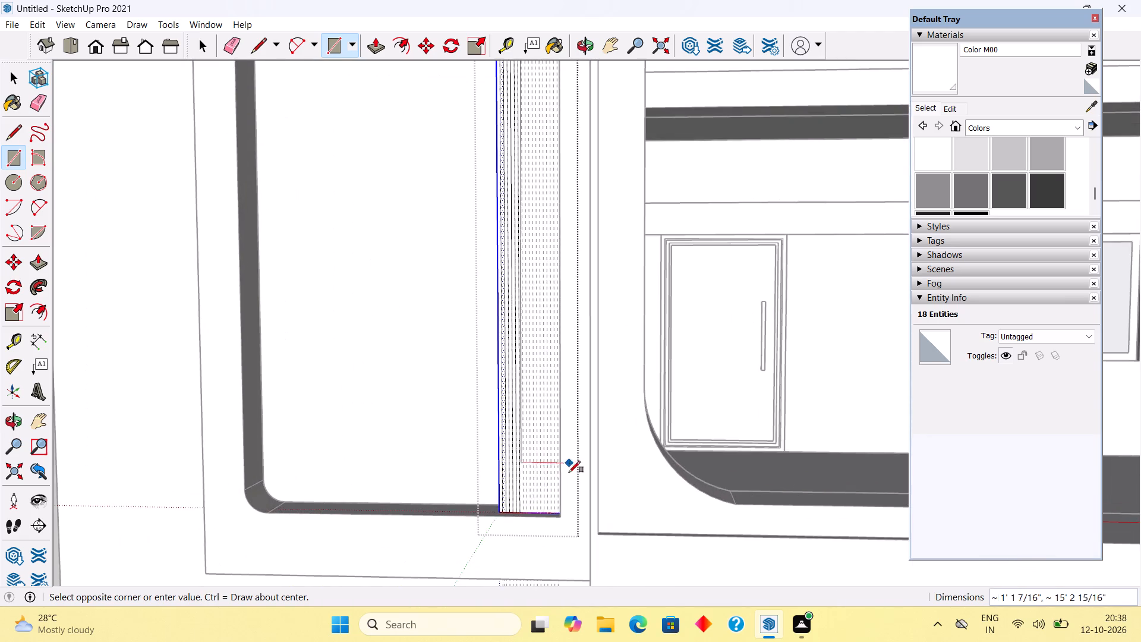
scroll(566, 482, "up", 5)
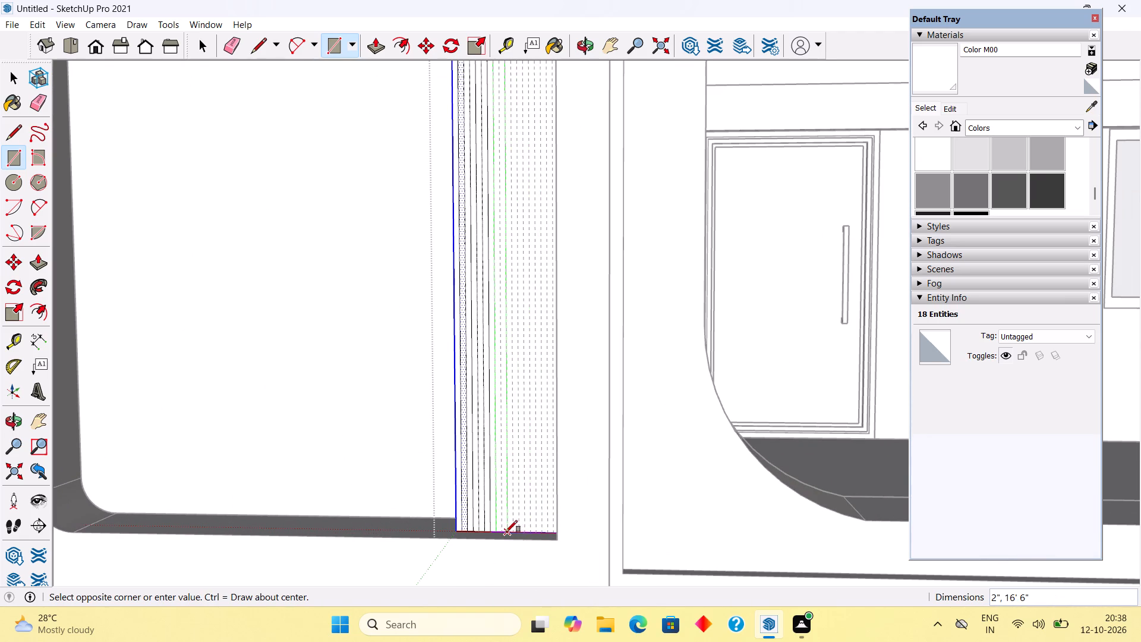
scroll(494, 525, "up", 6)
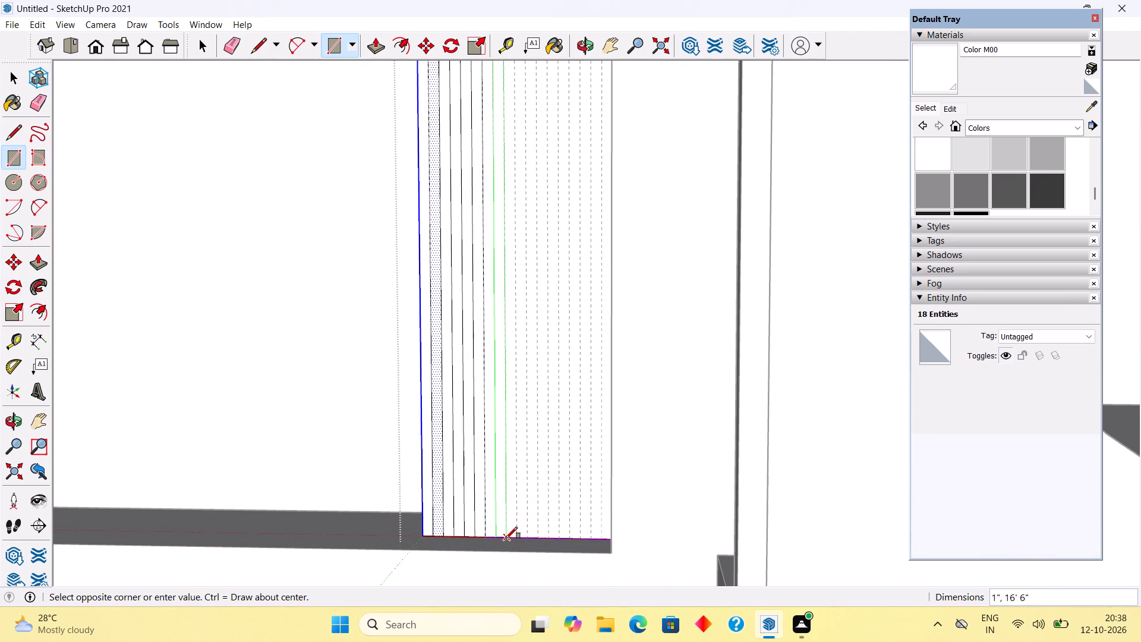
left_click(506, 539)
Draw a 1" by 16' 6" rectangle between the ninth and tenth guides on the strip's front face.
left_click(515, 537)
scroll(515, 534, "down", 7)
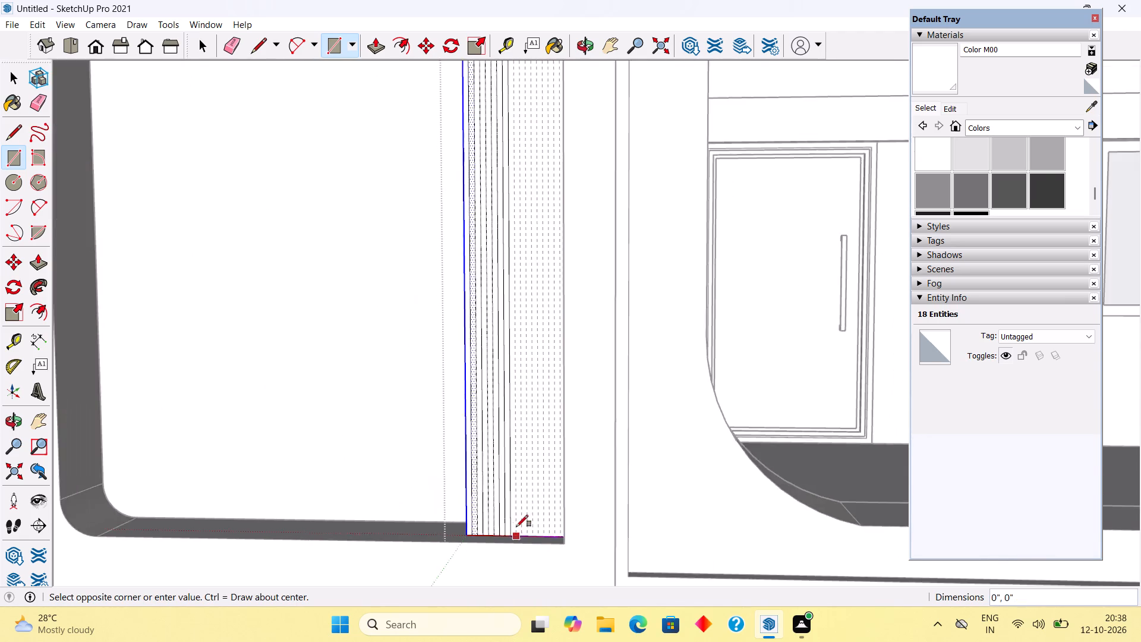
scroll(516, 527, "down", 12)
middle_click_drag(533, 501, 547, 468)
scroll(543, 80, "up", 4)
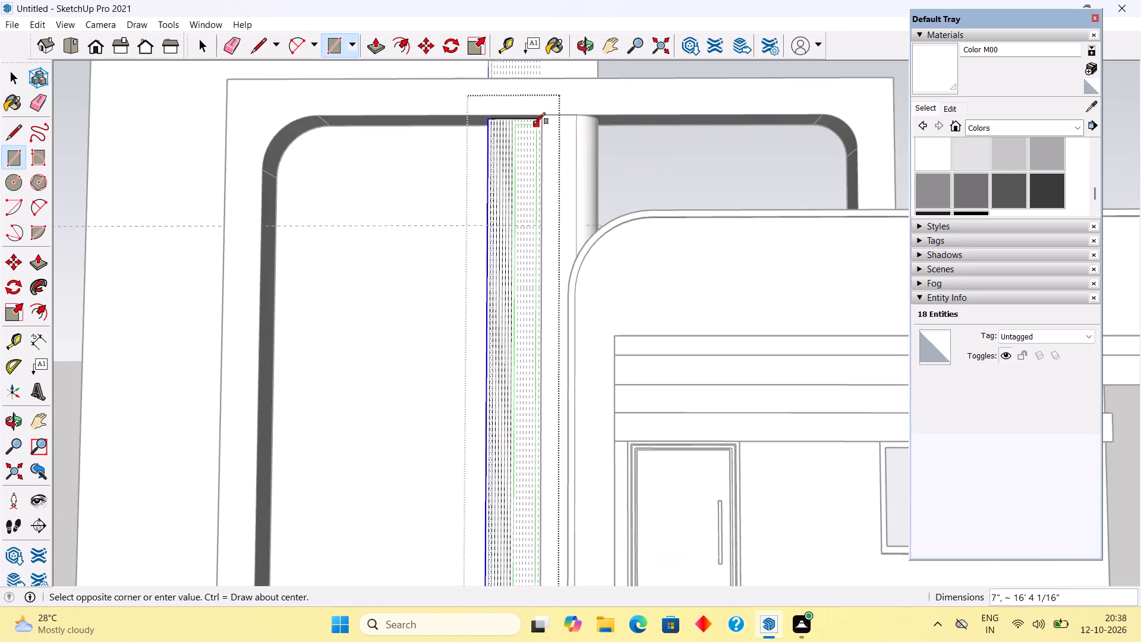
scroll(535, 123, "up", 14)
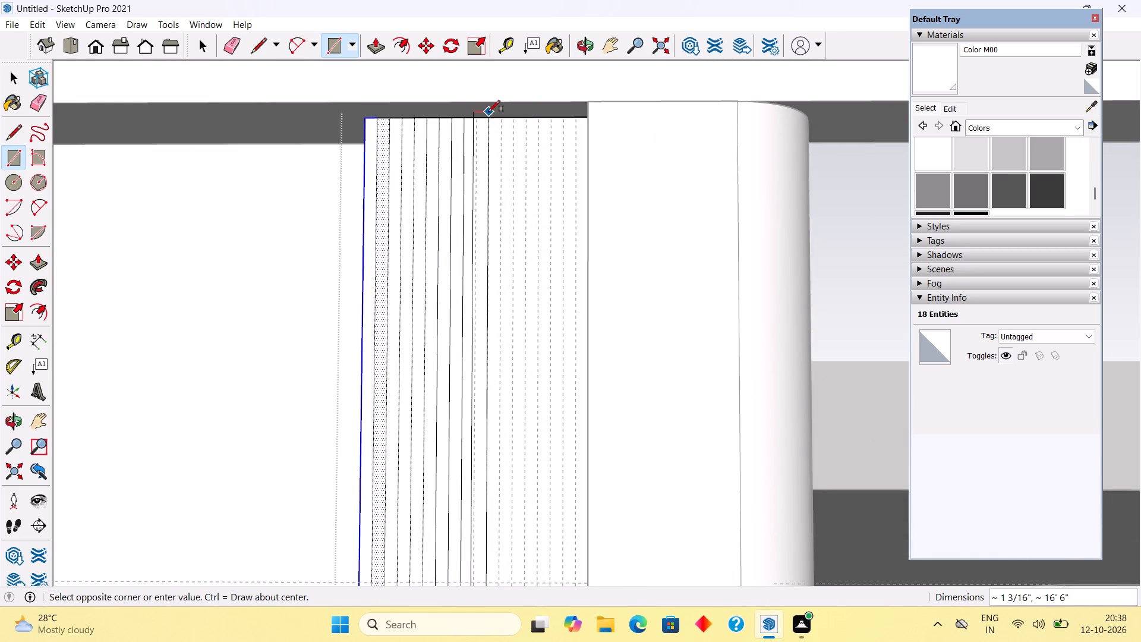
left_click(488, 122)
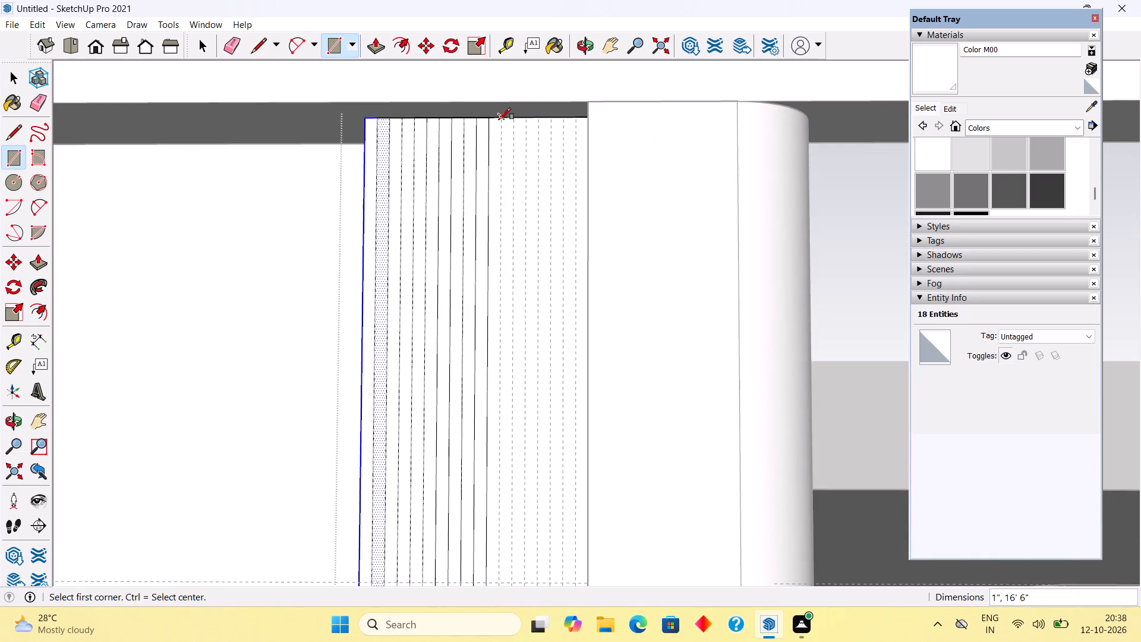
Draw a 1" by 16' 6" rectangle between the eleventh and twelfth guides on the strip's front face.
left_click(499, 119)
scroll(503, 134, "down", 18)
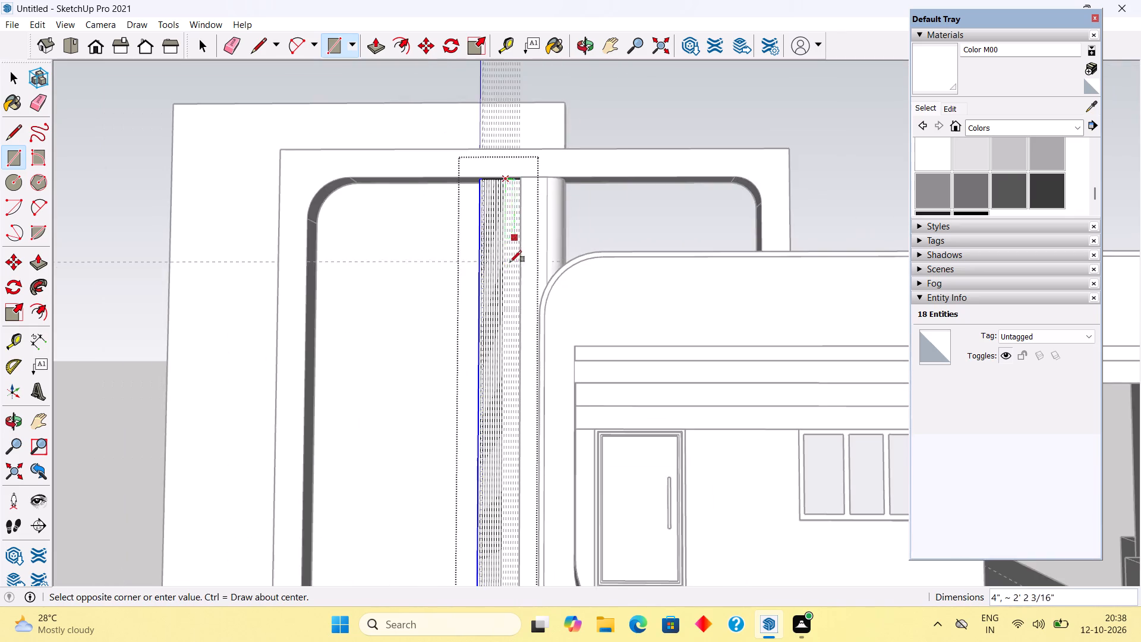
scroll(508, 277, "down", 8)
scroll(510, 363, "up", 5)
scroll(487, 527, "up", 3)
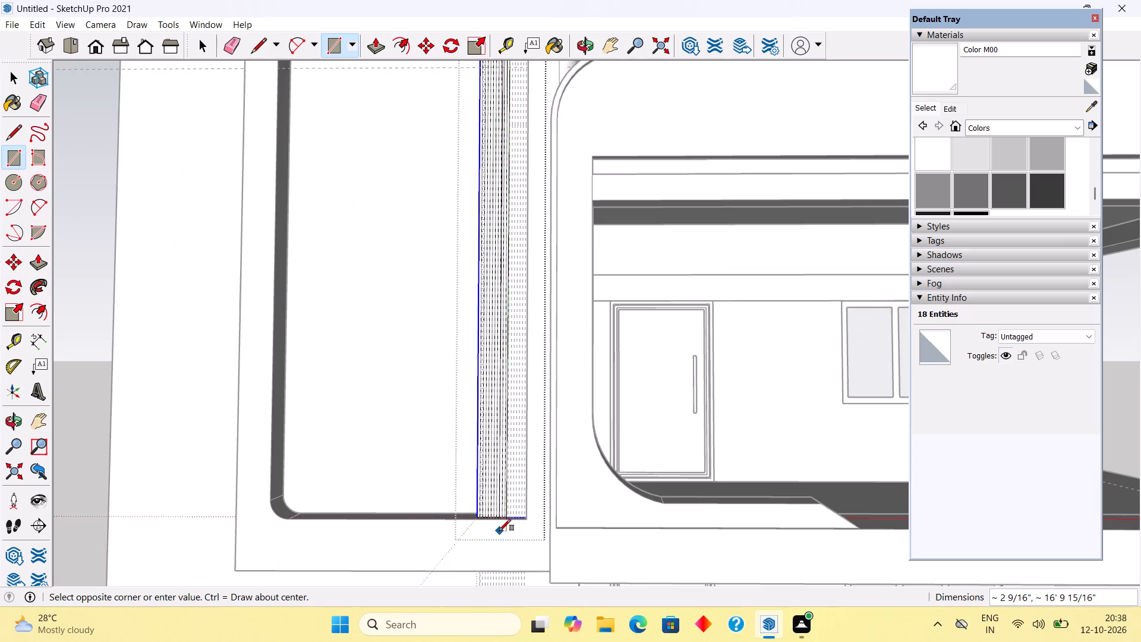
scroll(499, 531, "up", 18)
scroll(522, 493, "up", 5)
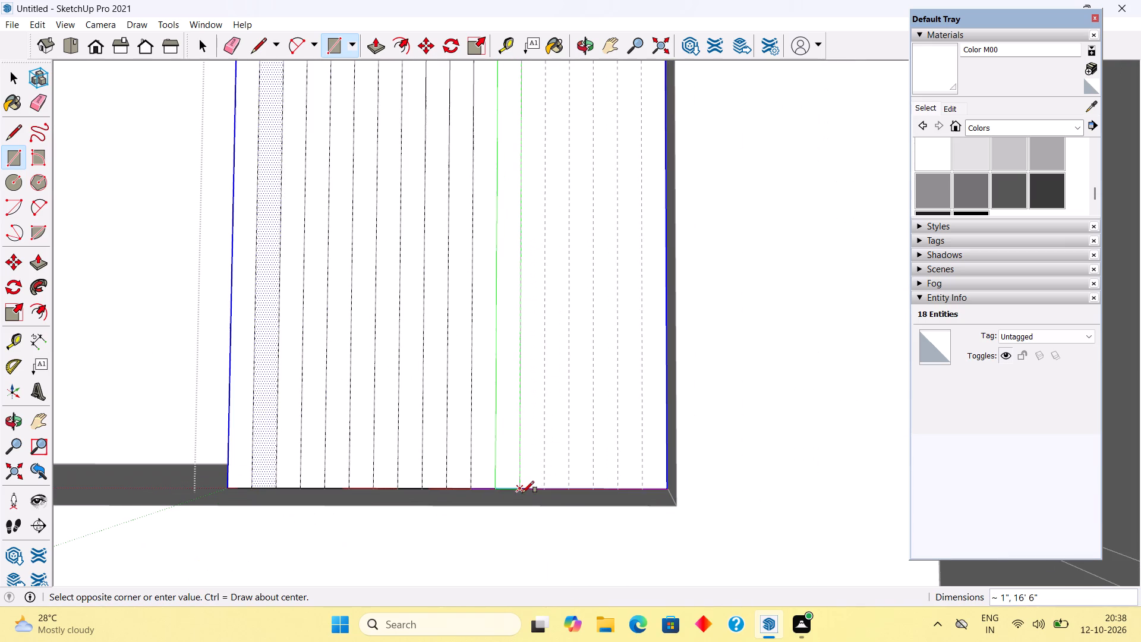
left_click(522, 487)
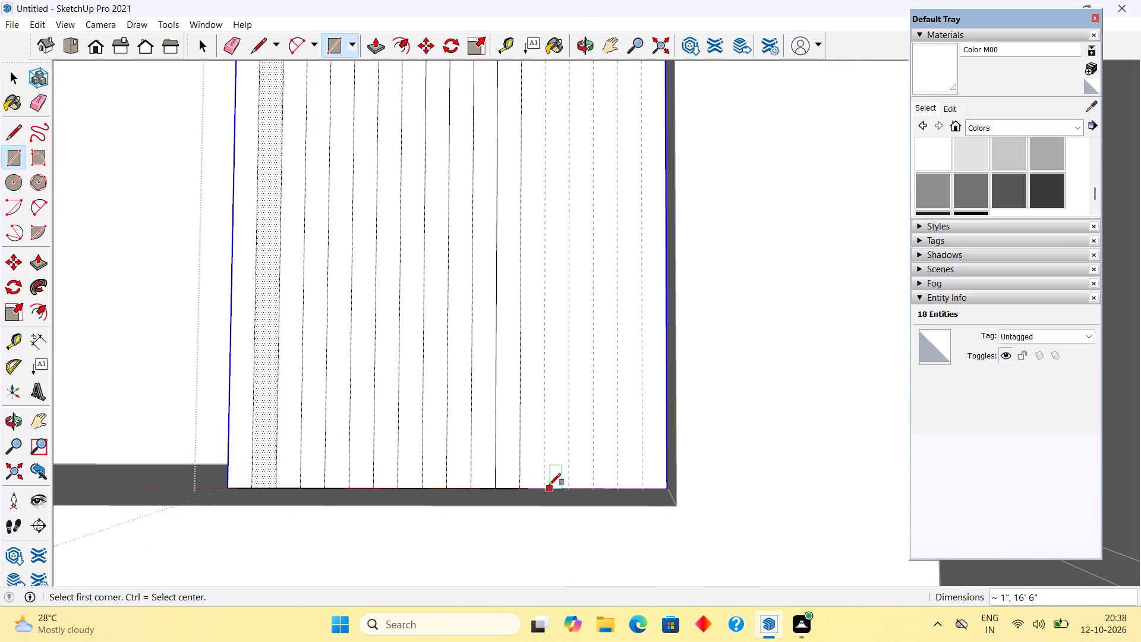
Draw a 1" by 16' 6" rectangle between the thirteenth and fourteenth guides on the strip's front face.
left_click(548, 486)
scroll(547, 484, "down", 19)
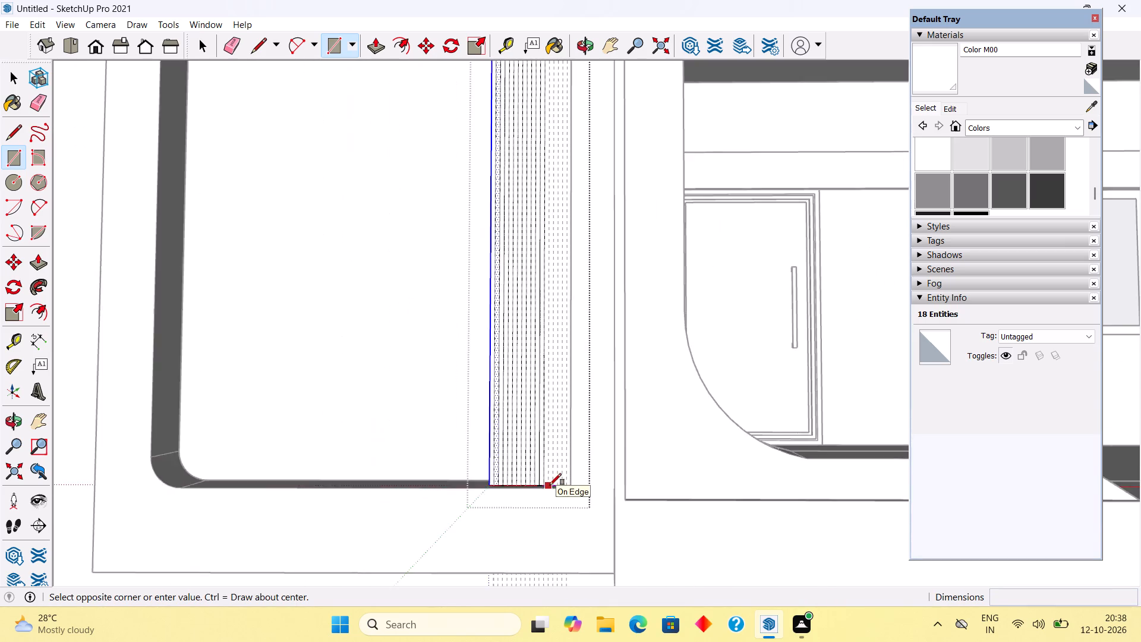
scroll(550, 485, "down", 12)
scroll(555, 308, "up", 1)
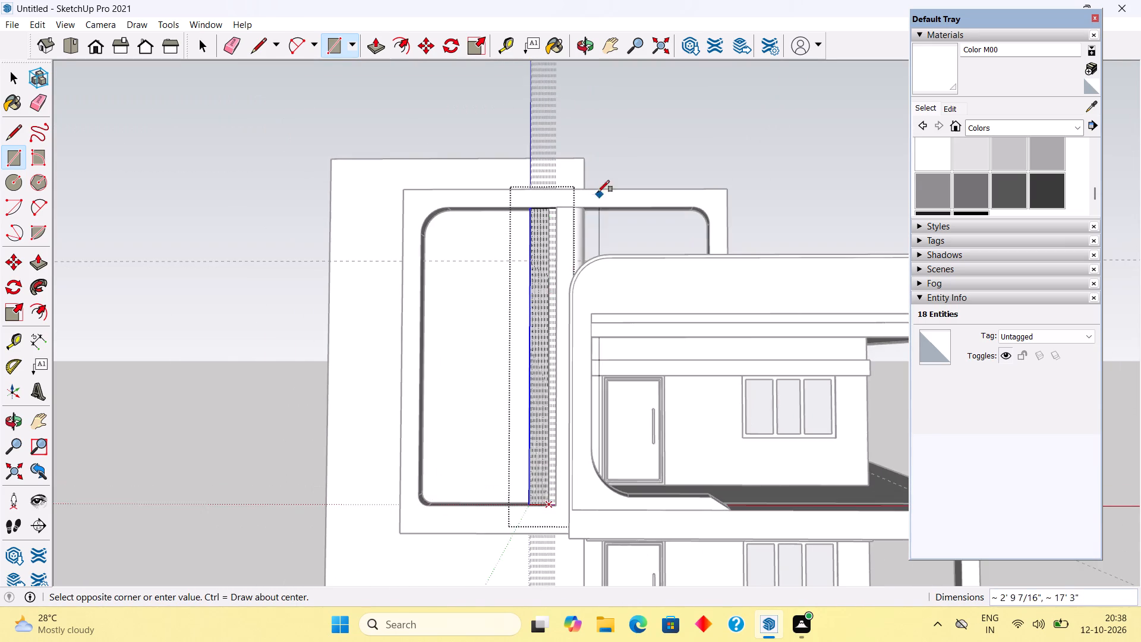
scroll(583, 188, "up", 20)
scroll(541, 224, "up", 4)
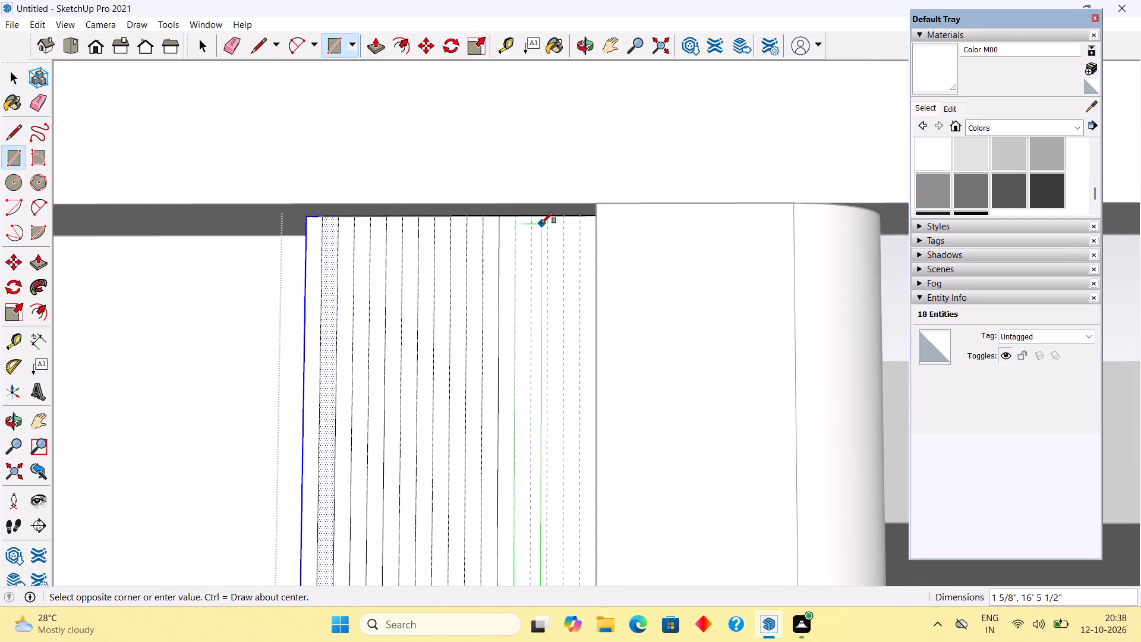
left_click(528, 212)
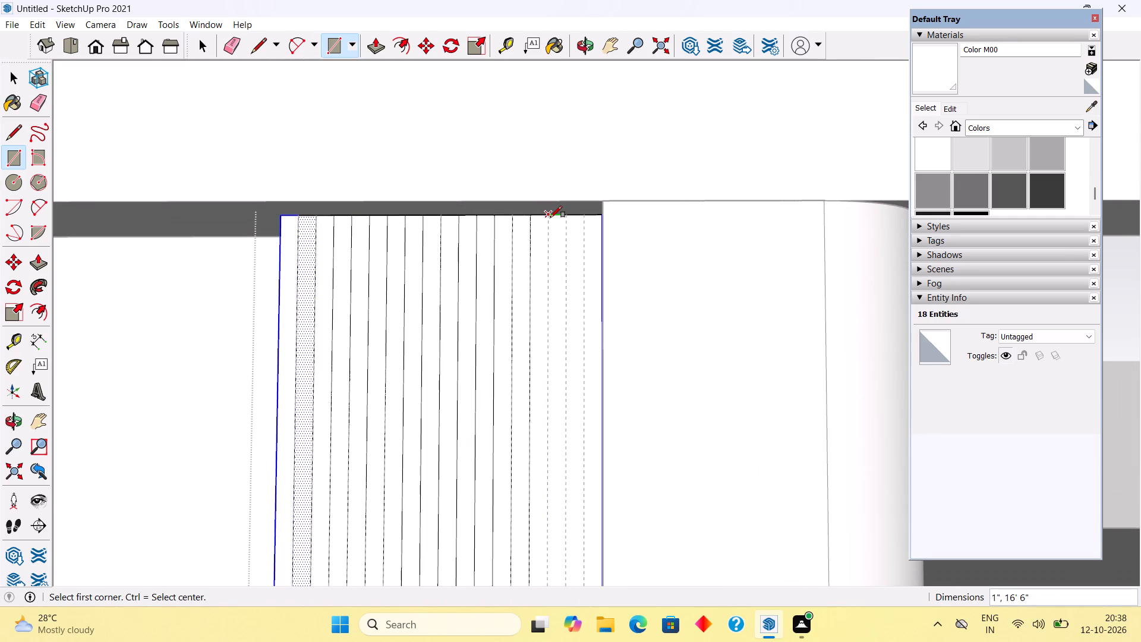
Draw a 1" by 16' 6" rectangle between the fifteenth and sixteenth guides on the strip's front face.
left_click(550, 218)
scroll(557, 273, "down", 14)
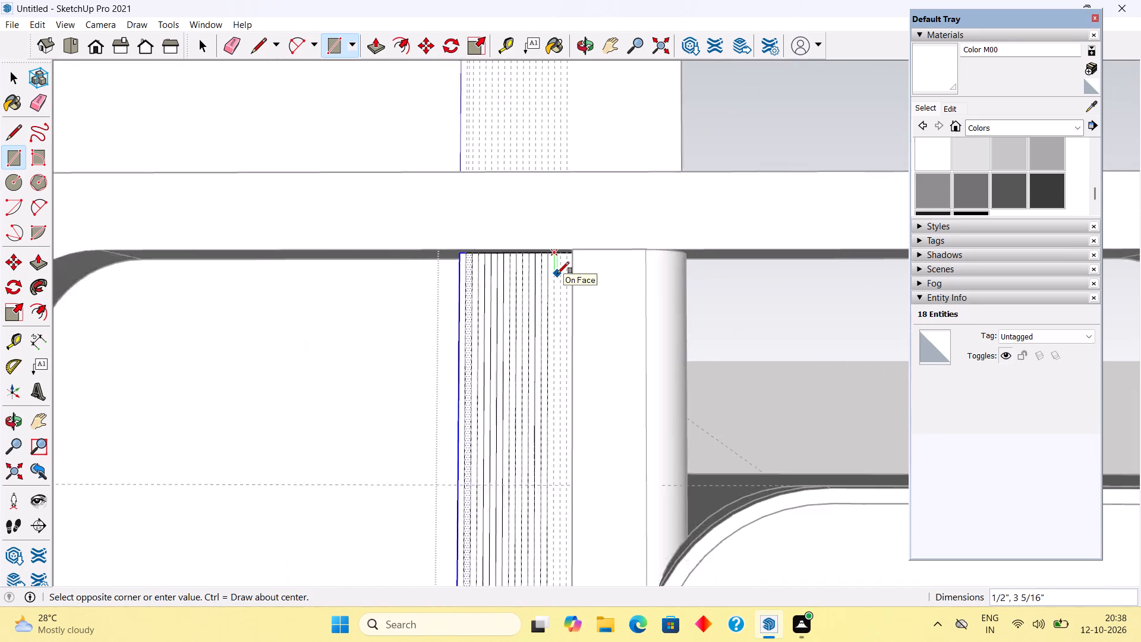
scroll(557, 273, "down", 20)
scroll(561, 420, "up", 2)
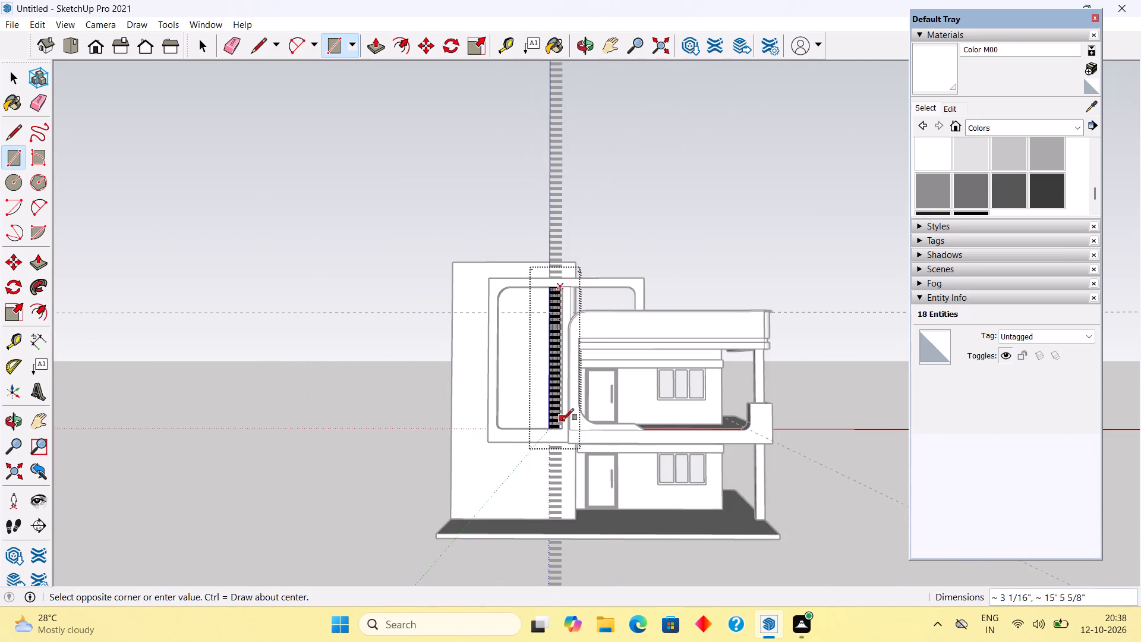
scroll(562, 420, "up", 20)
scroll(563, 432, "up", 9)
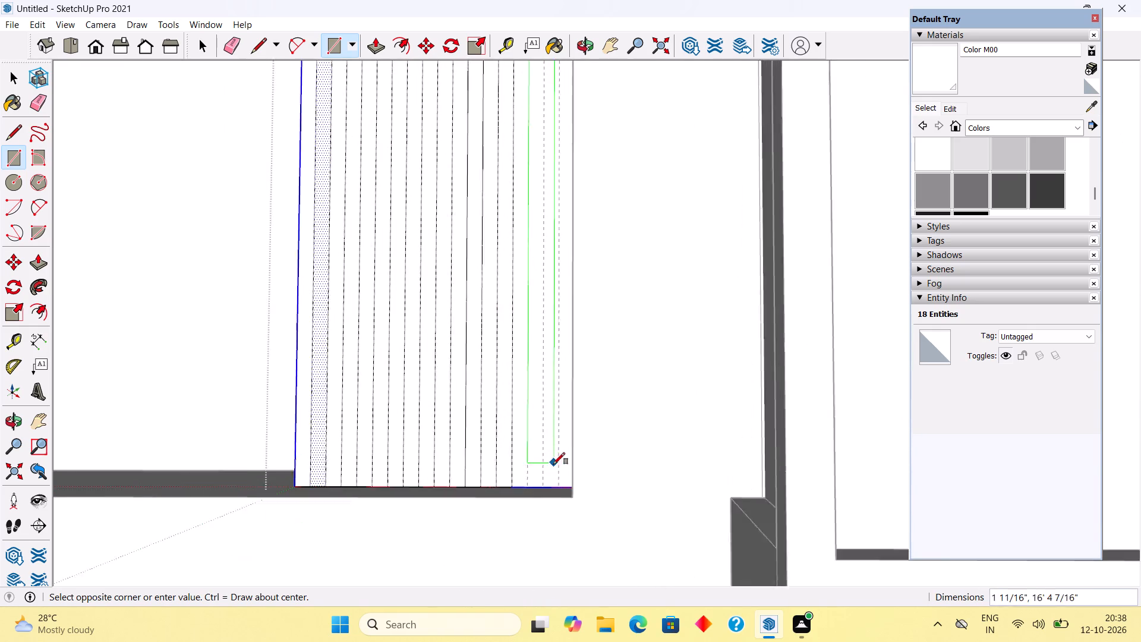
scroll(542, 474, "up", 4)
left_click(544, 498)
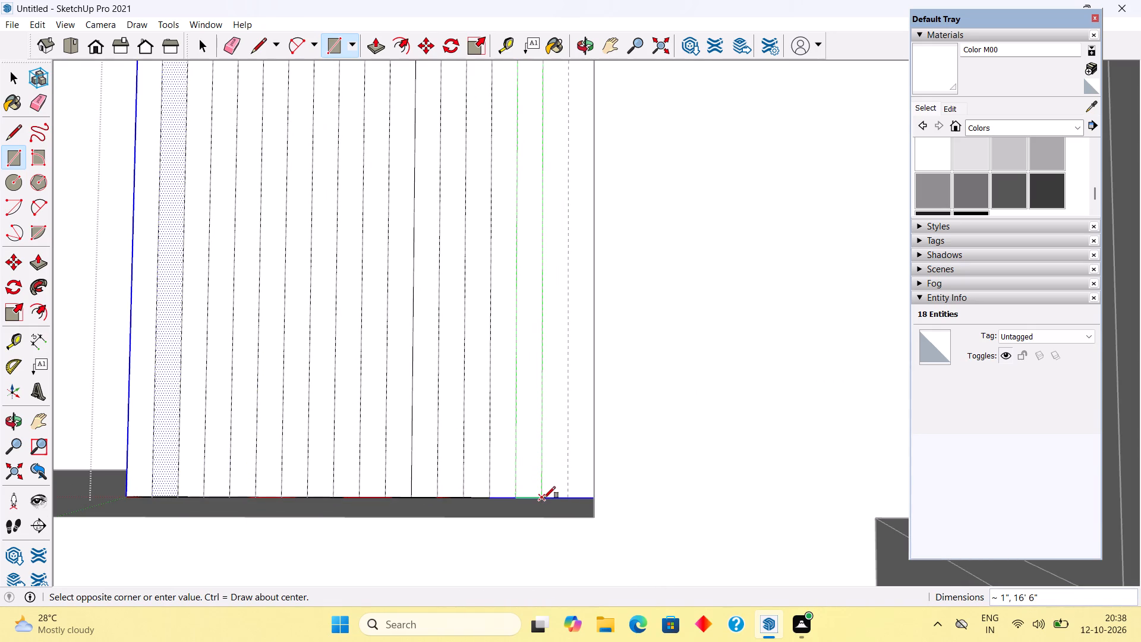
Draw a 16' 6" line along the last guide, from the bottom to the top edge of the strip's front face.
key("l")
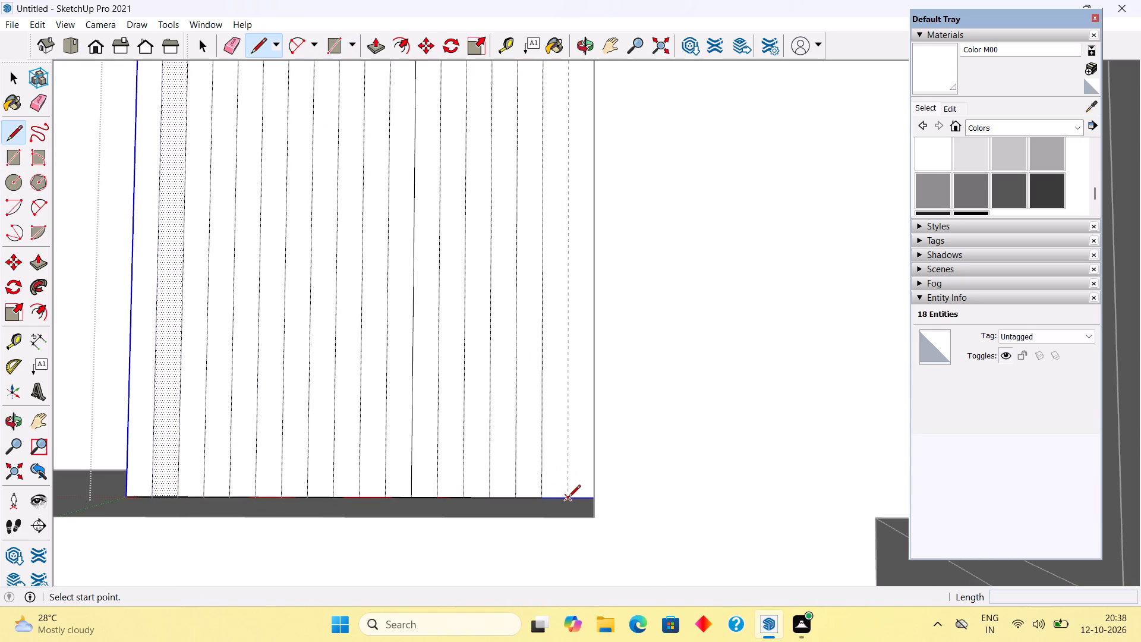
left_click(568, 498)
scroll(569, 484, "down", 20)
scroll(569, 484, "down", 11)
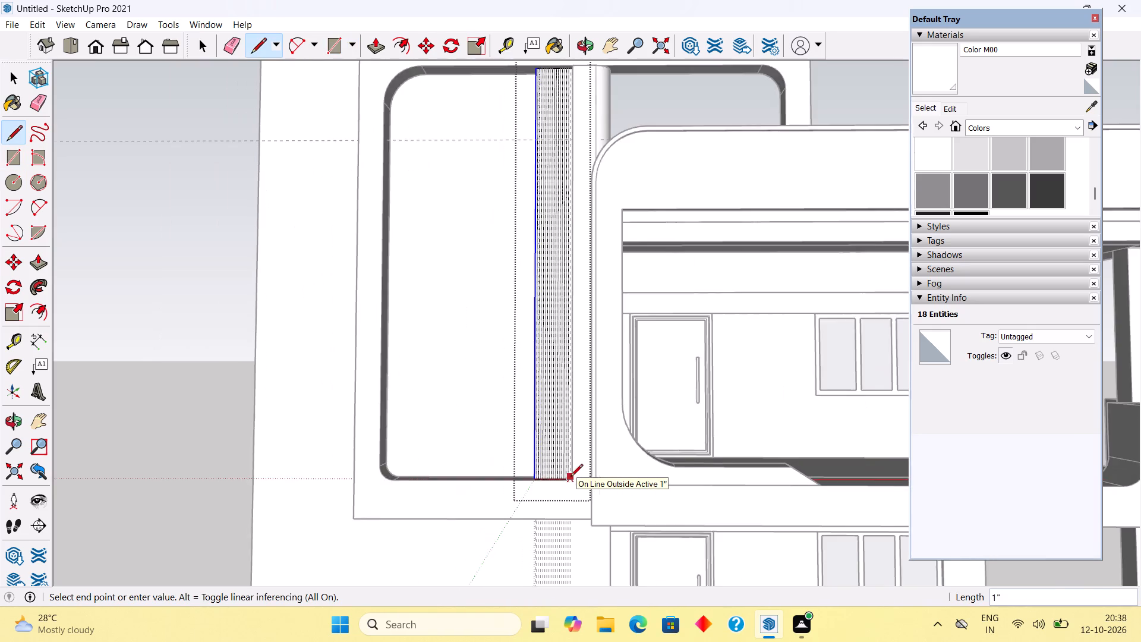
scroll(570, 477, "down", 1)
scroll(557, 139, "up", 13)
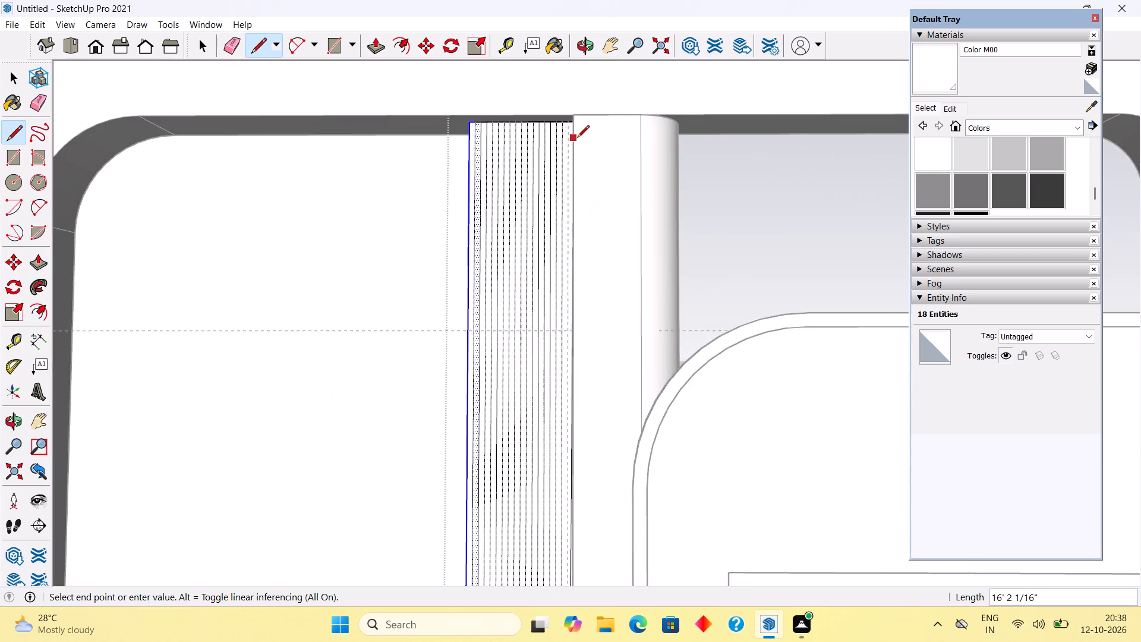
scroll(577, 139, "up", 5)
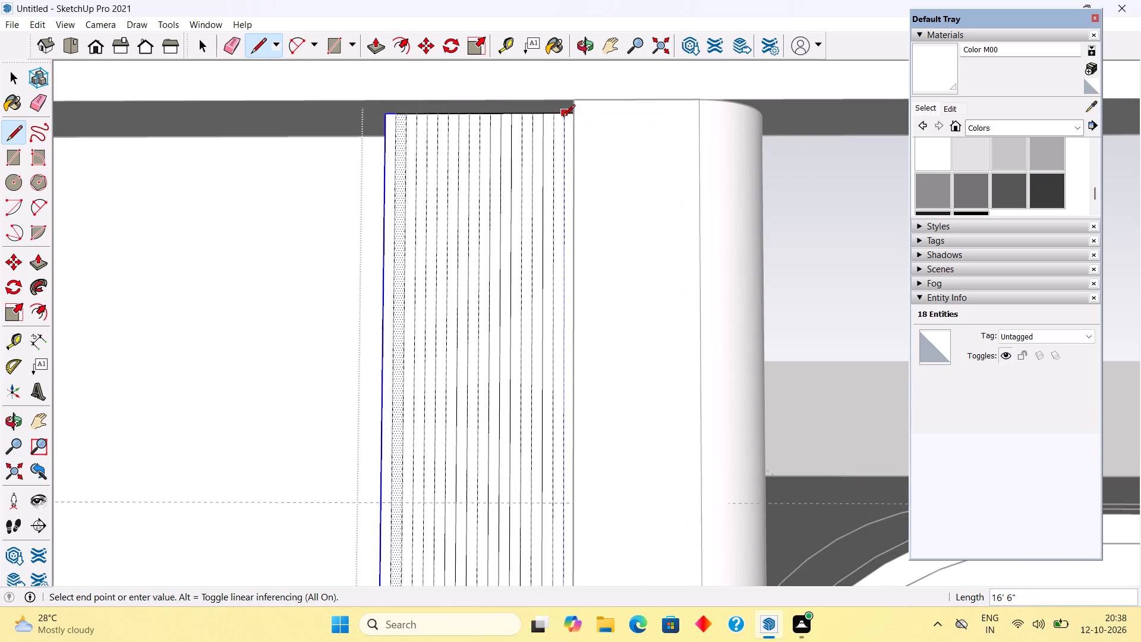
scroll(565, 115, "up", 12)
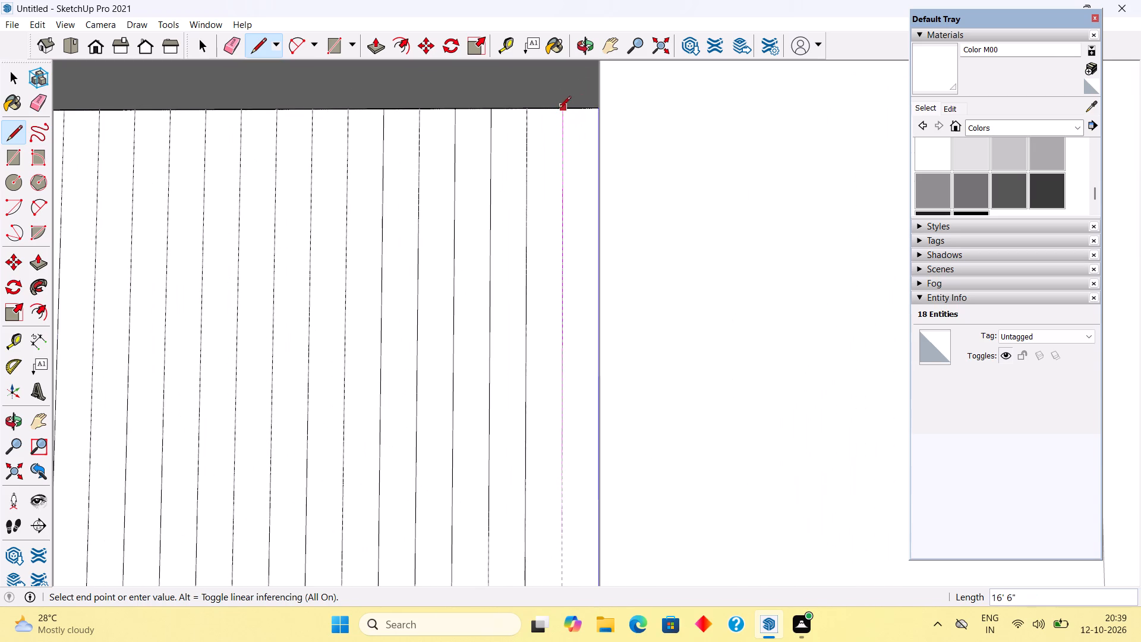
left_click(563, 112)
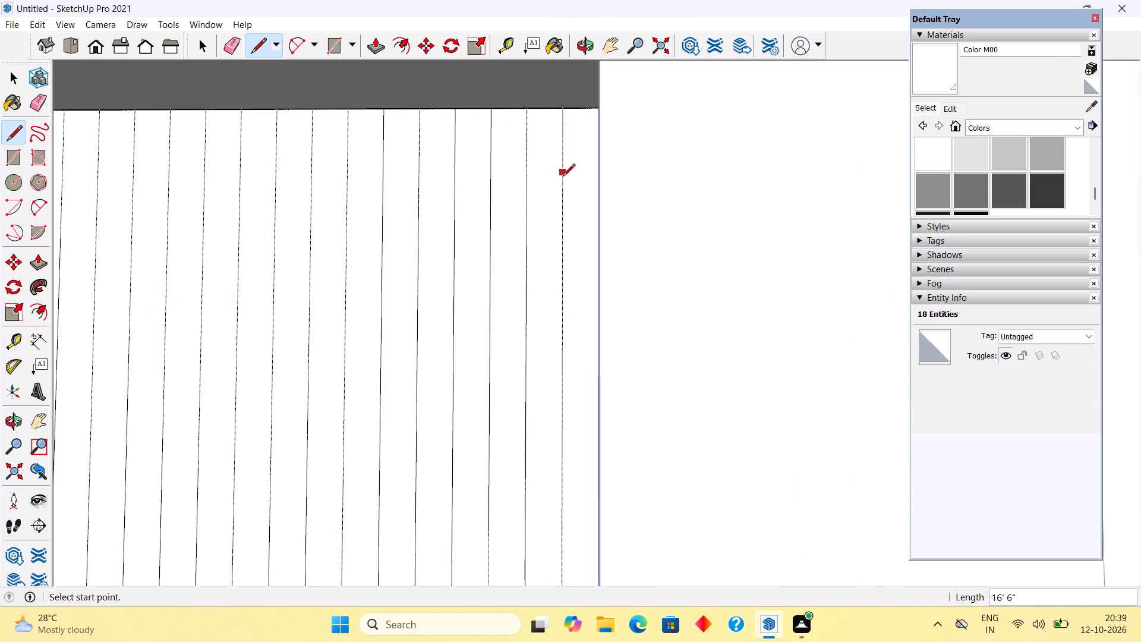
key("space")
key("space")
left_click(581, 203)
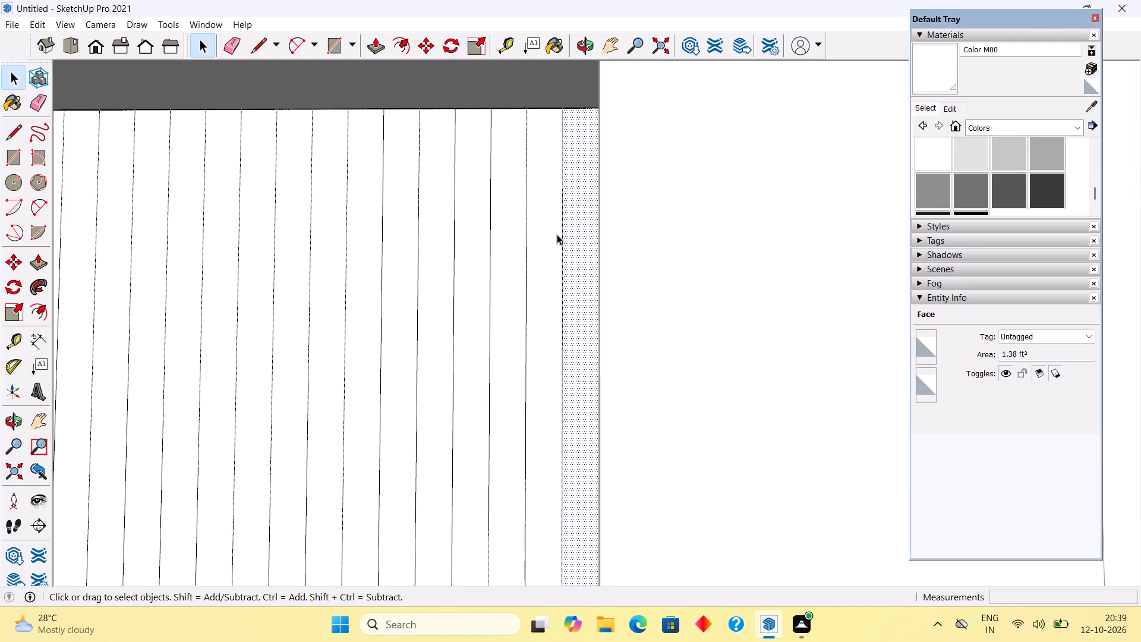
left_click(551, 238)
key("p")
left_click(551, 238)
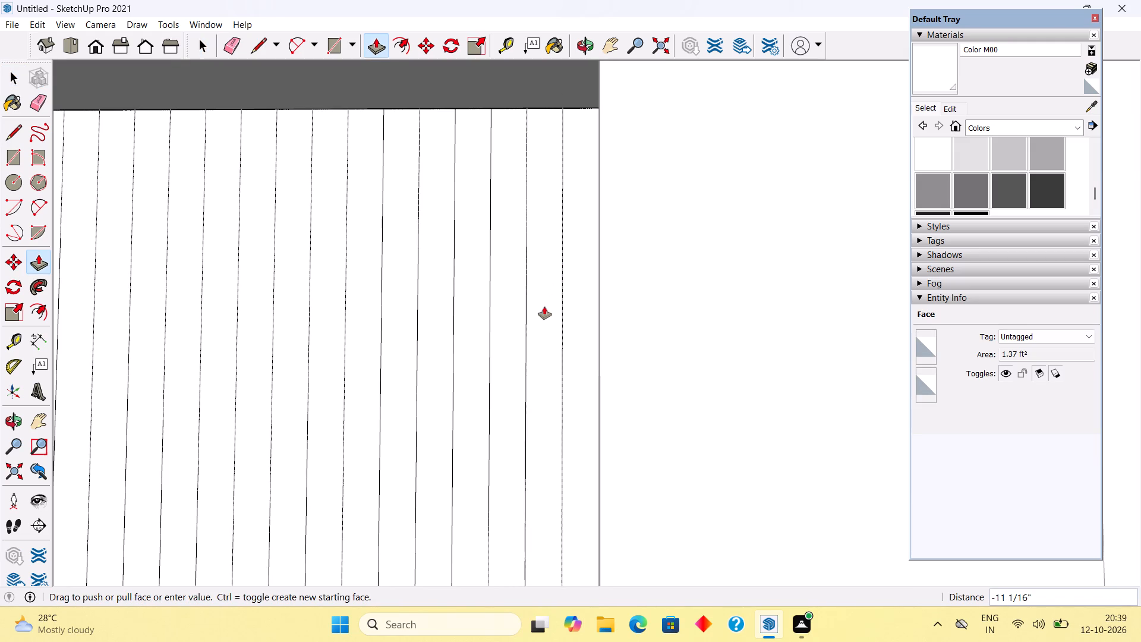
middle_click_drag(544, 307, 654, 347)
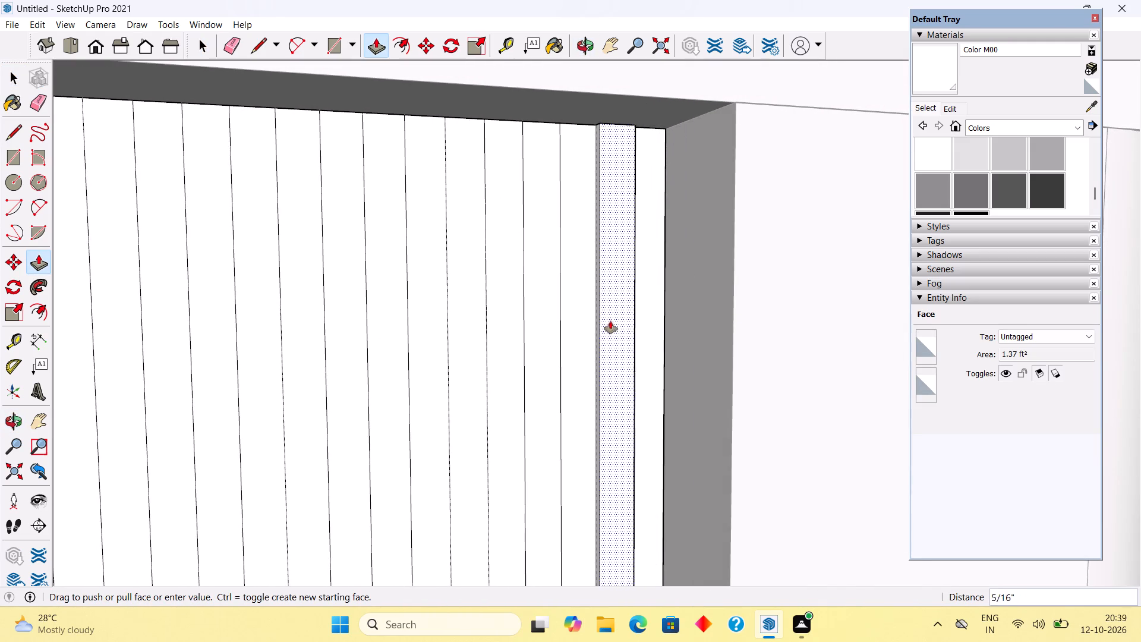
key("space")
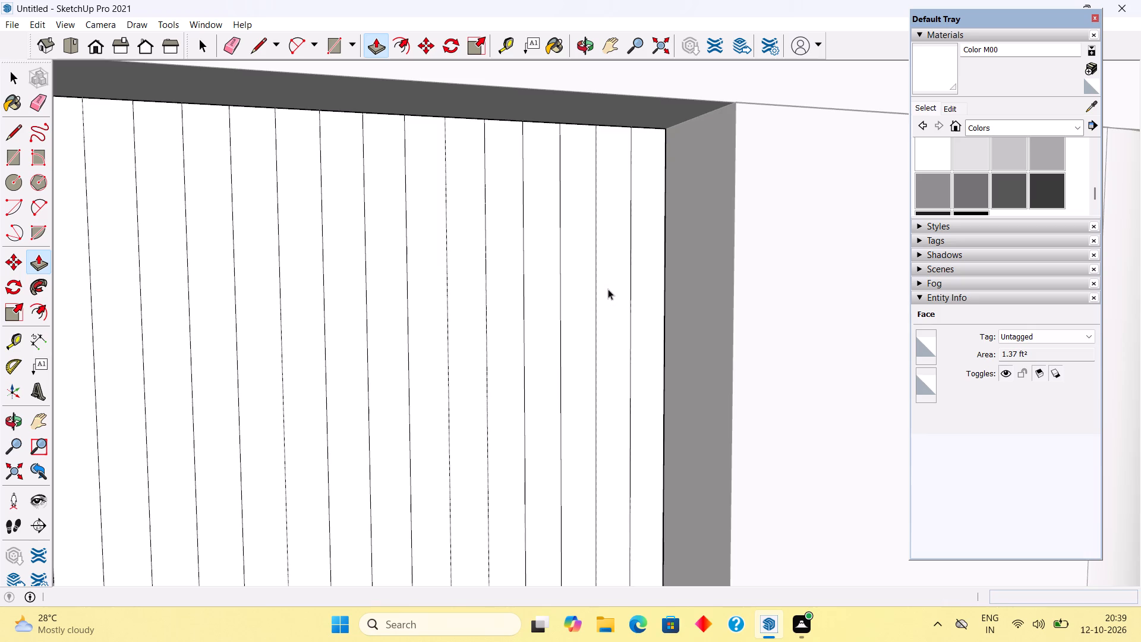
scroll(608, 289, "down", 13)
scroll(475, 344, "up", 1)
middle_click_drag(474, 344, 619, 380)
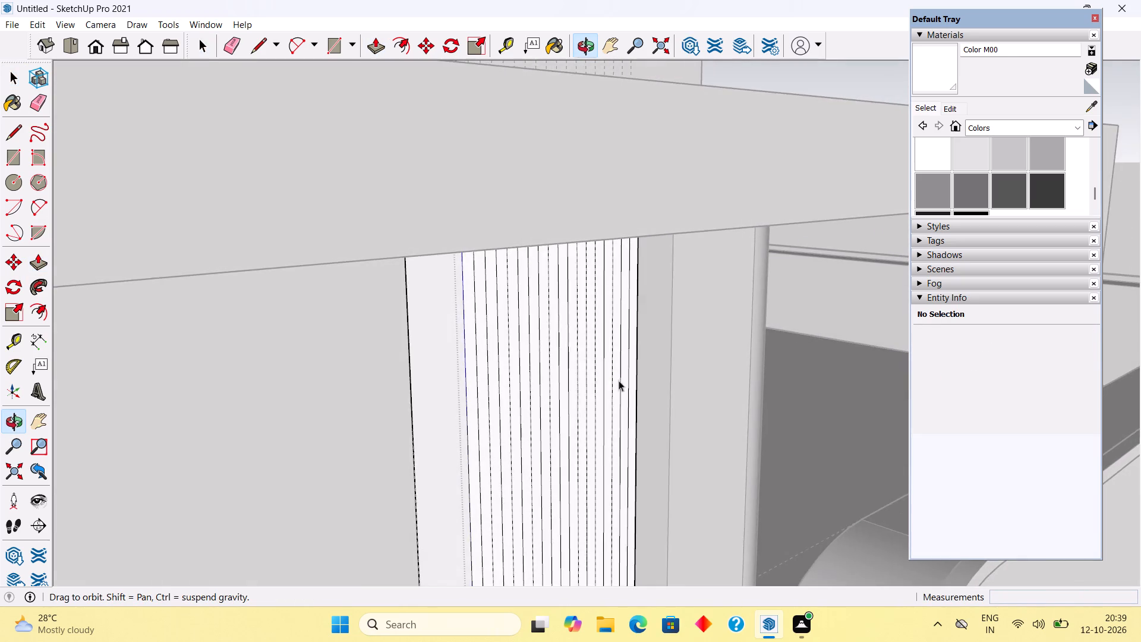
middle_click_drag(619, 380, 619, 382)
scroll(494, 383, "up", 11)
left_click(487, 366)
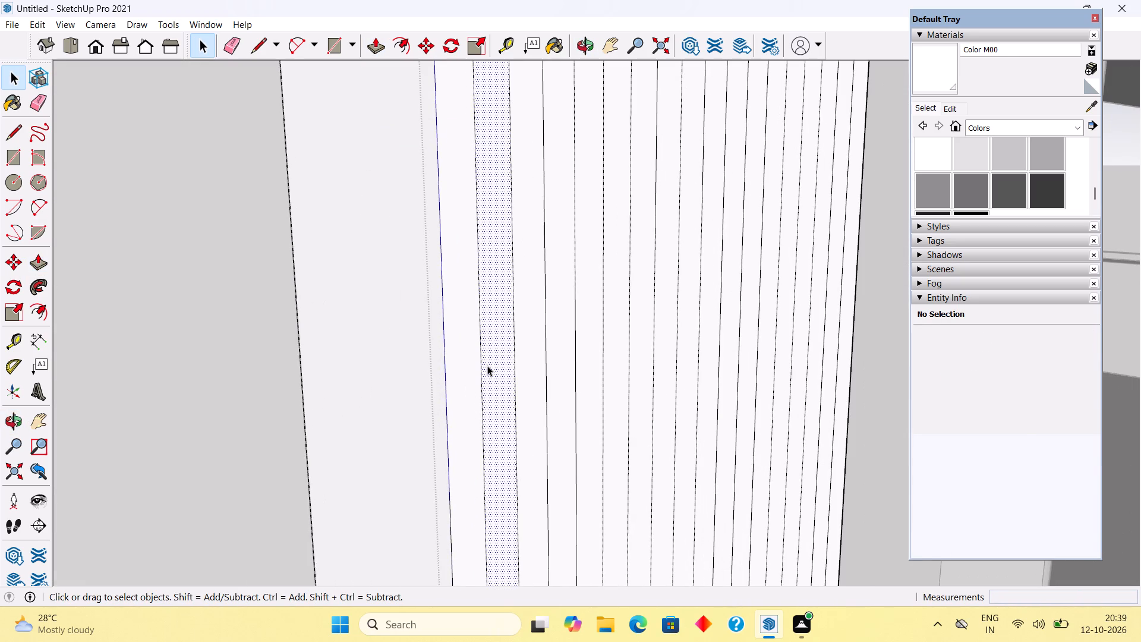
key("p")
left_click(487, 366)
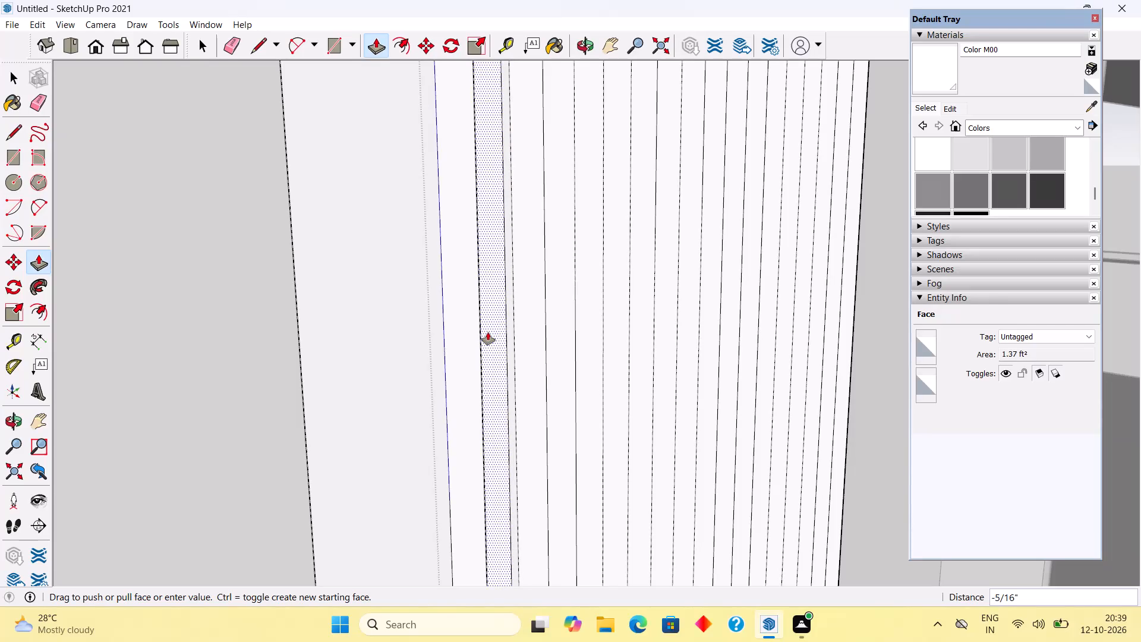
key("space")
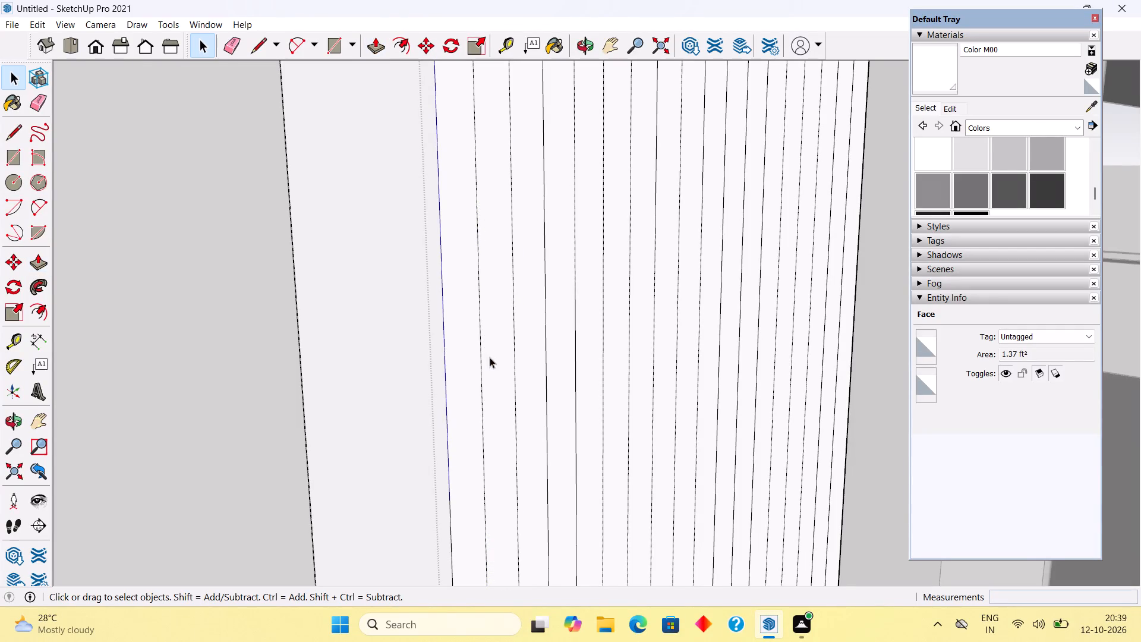
Push/Pull the outermost band, between the strip's free edge and the first guide, outward by 0.5".
left_click(473, 380)
key("p")
left_click(473, 380)
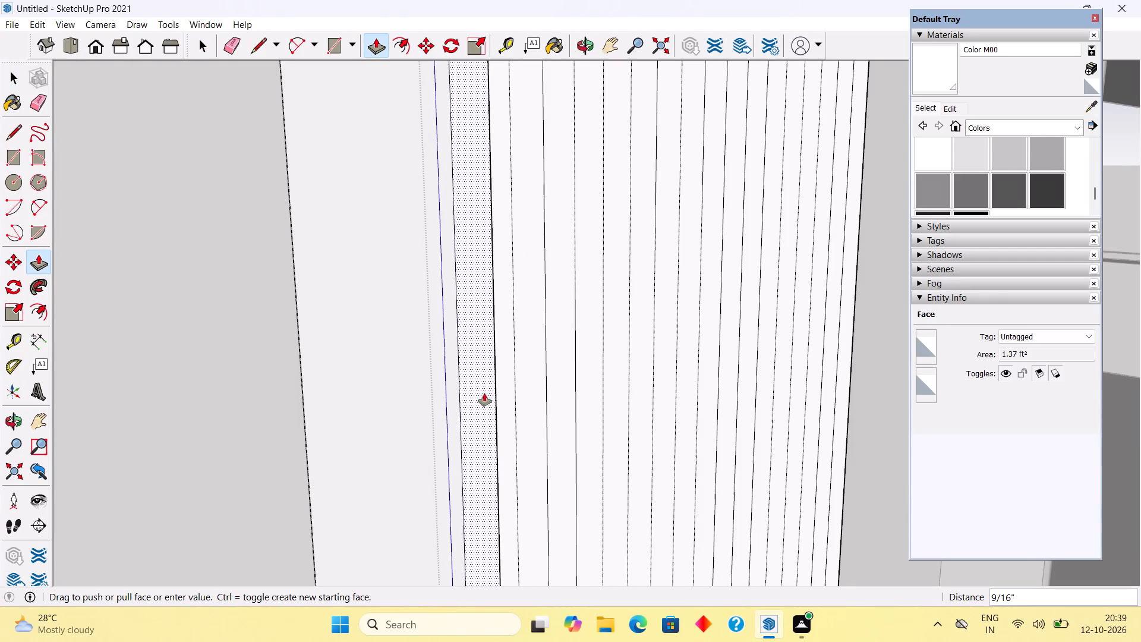
type(".5\"")
key("Return")
Push/Pull the third and fifth bands of the strip outward by the same 1/2".
scroll(484, 394, "down", 2)
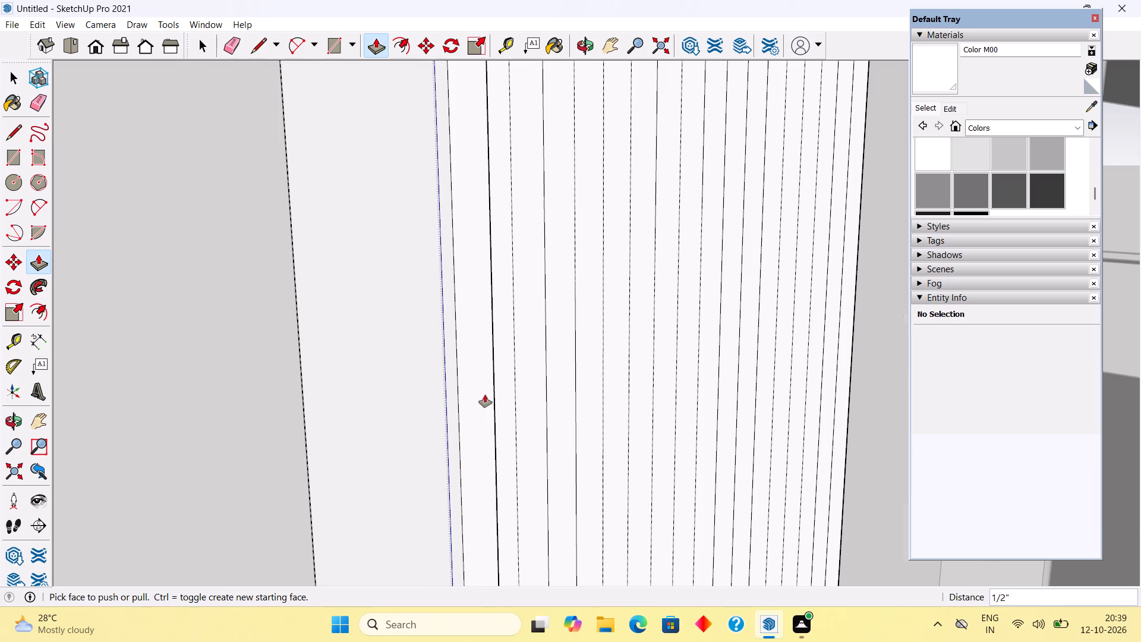
scroll(485, 395, "down", 3)
middle_click_drag(537, 445, 269, 451)
scroll(526, 429, "up", 4)
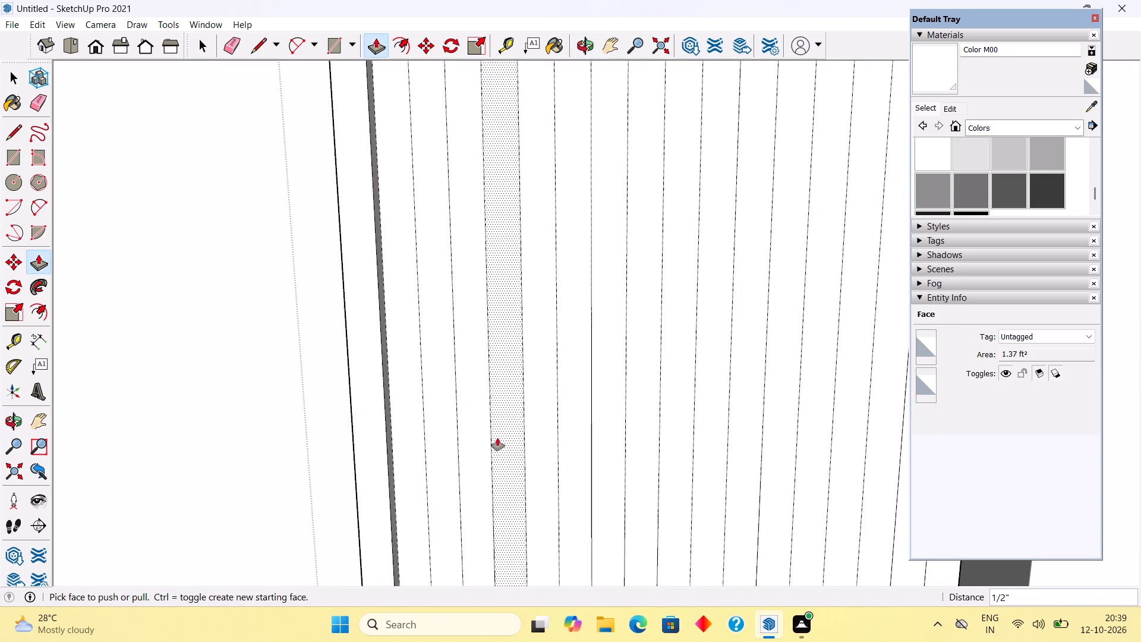
double_click(443, 457)
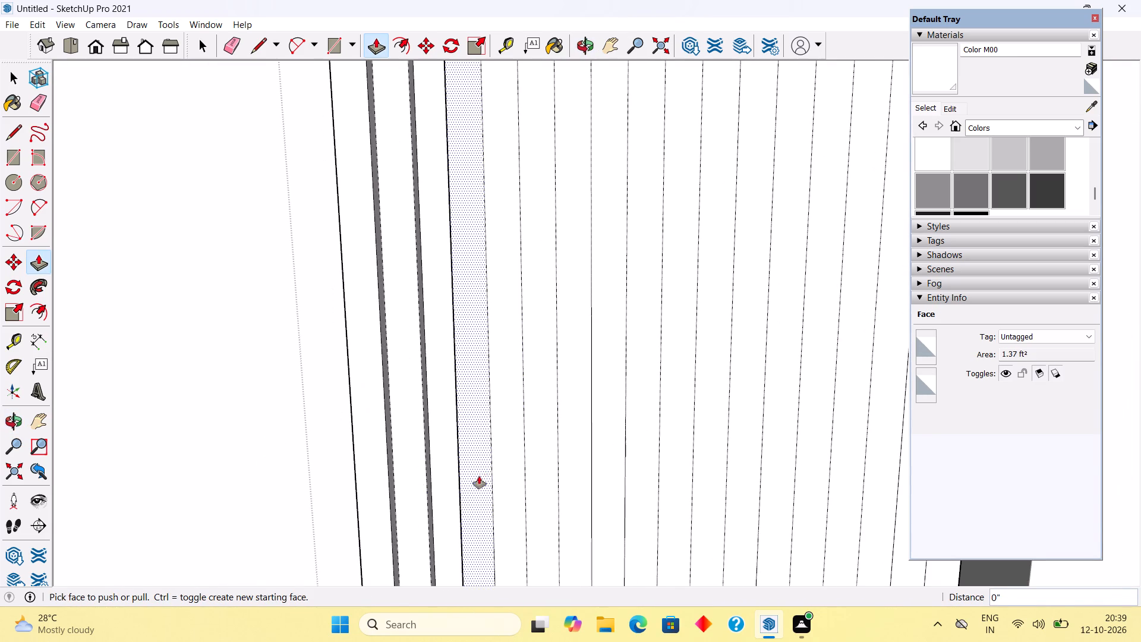
middle_click_drag(461, 483, 422, 421)
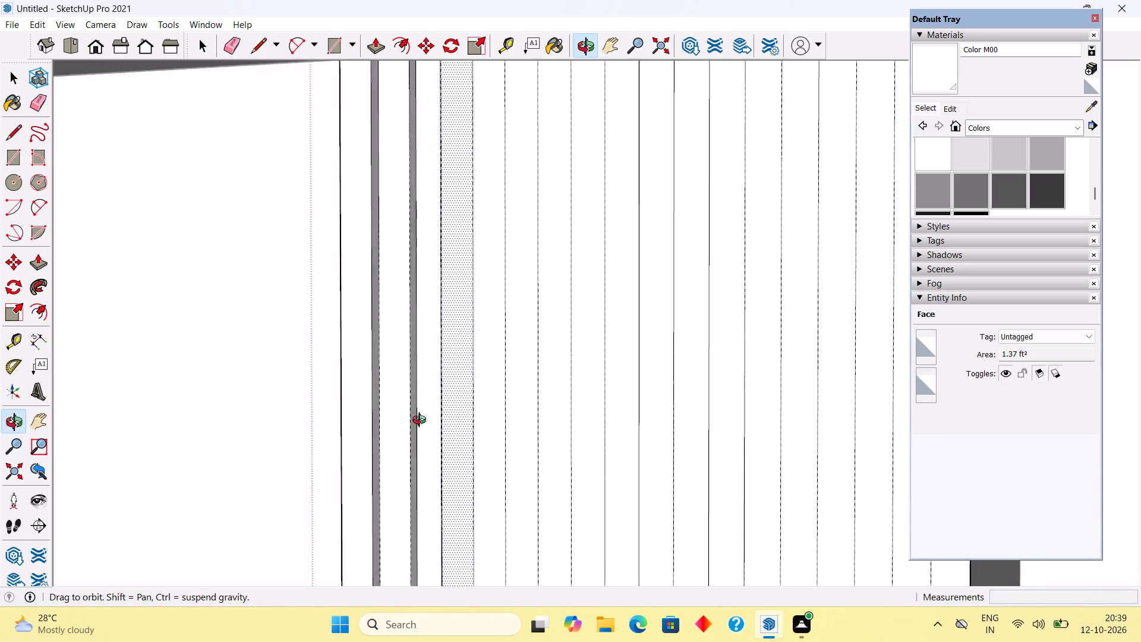
middle_click_drag(422, 421, 757, 579)
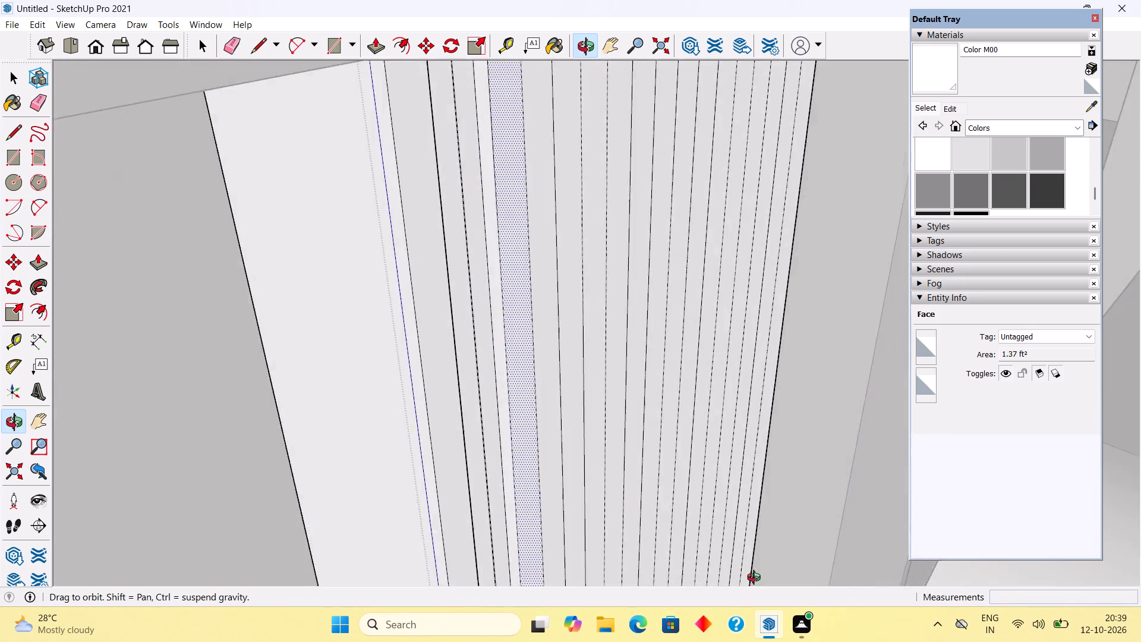
middle_click_drag(757, 579, 461, 360)
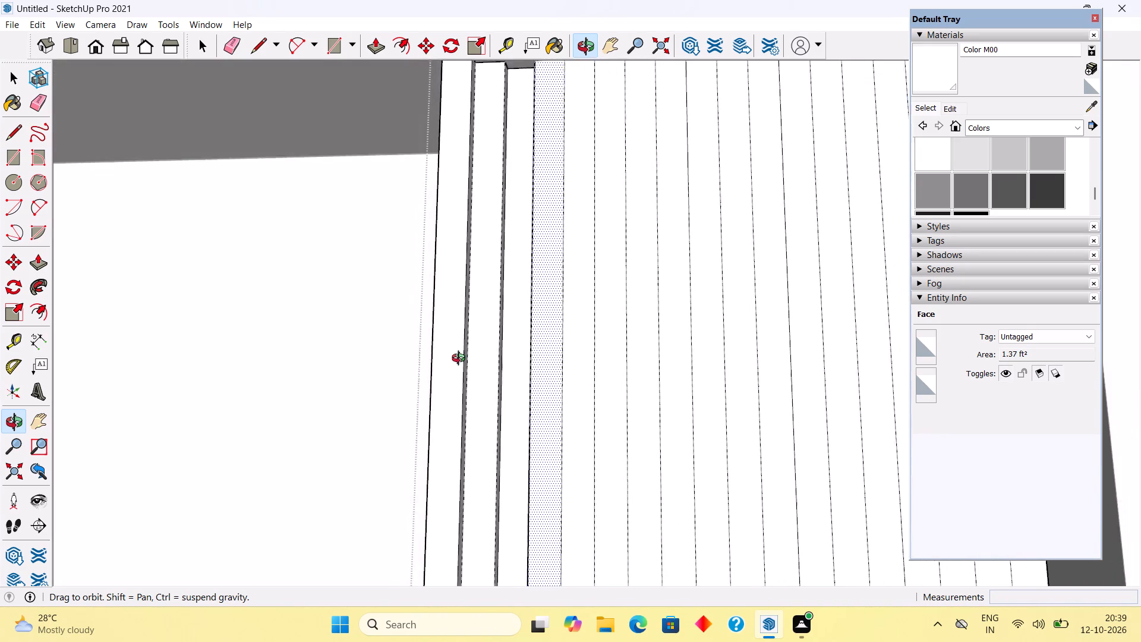
middle_click_drag(461, 360, 518, 418)
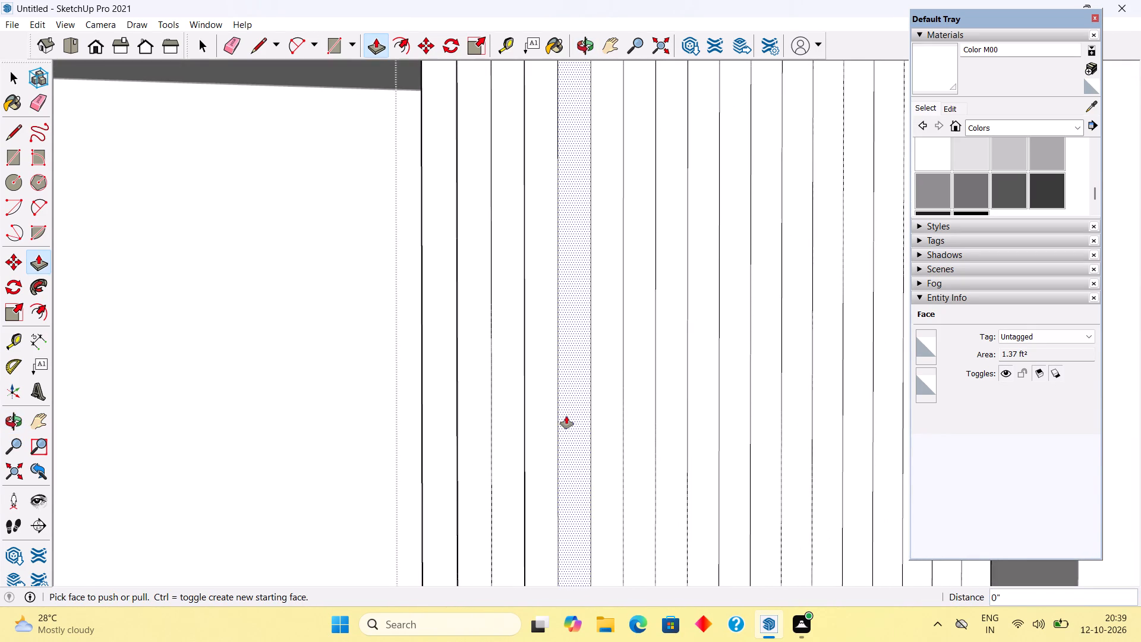
double_click(567, 417)
Push/Pull the seventh, ninth and eleventh bands of the strip outward by the same 1/2".
middle_click_drag(616, 426, 393, 464)
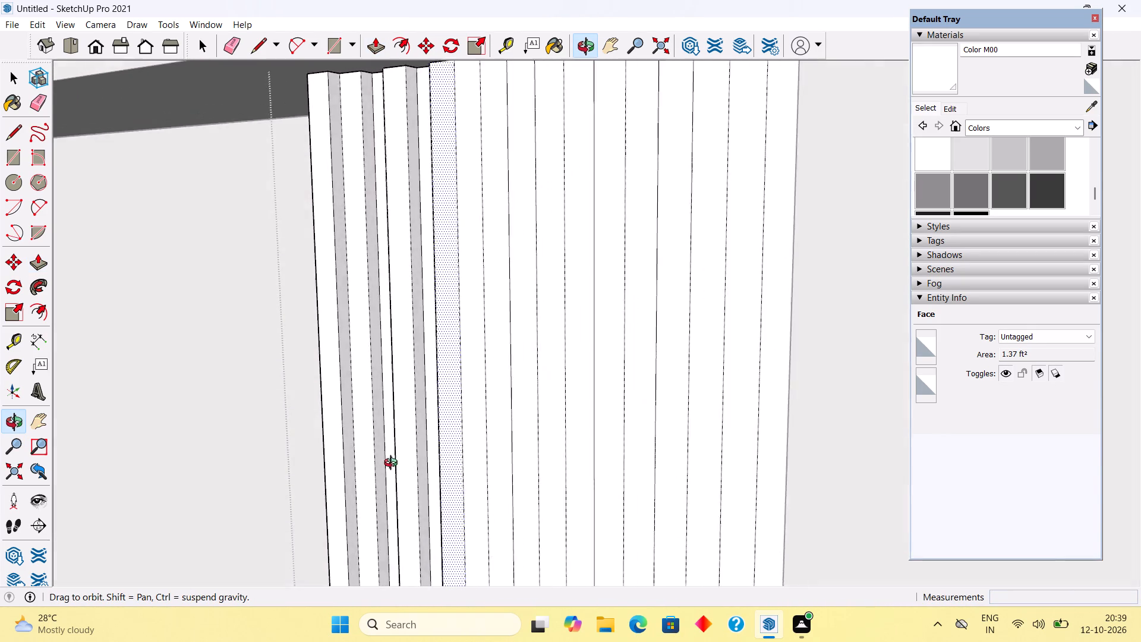
middle_click_drag(393, 464, 342, 466)
scroll(342, 466, "down", 5)
scroll(343, 465, "up", 4)
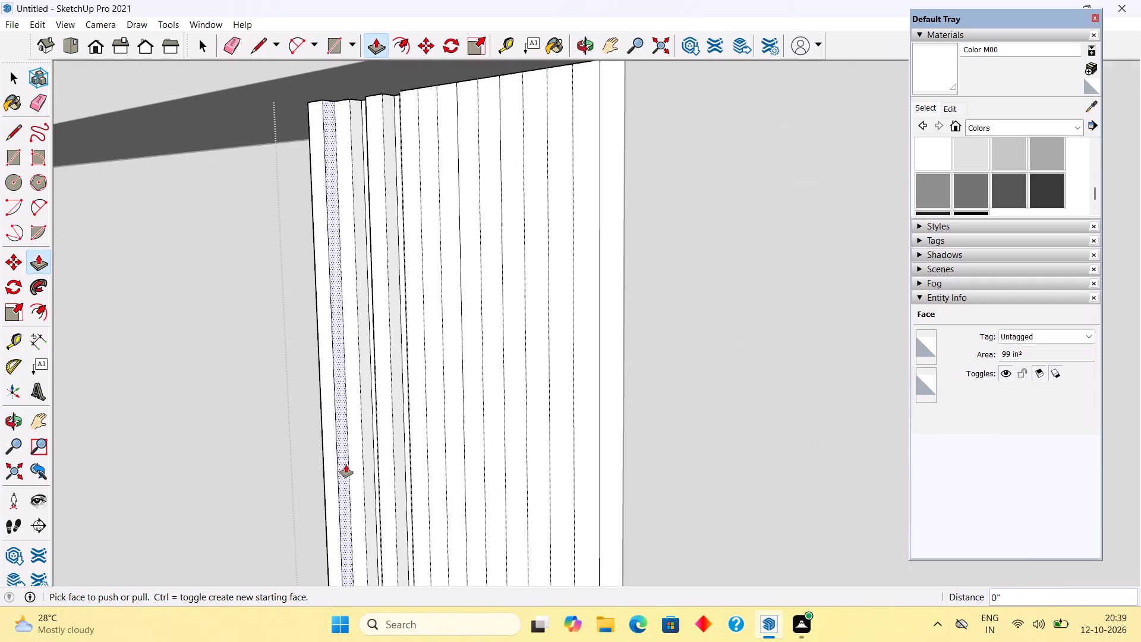
double_click(437, 461)
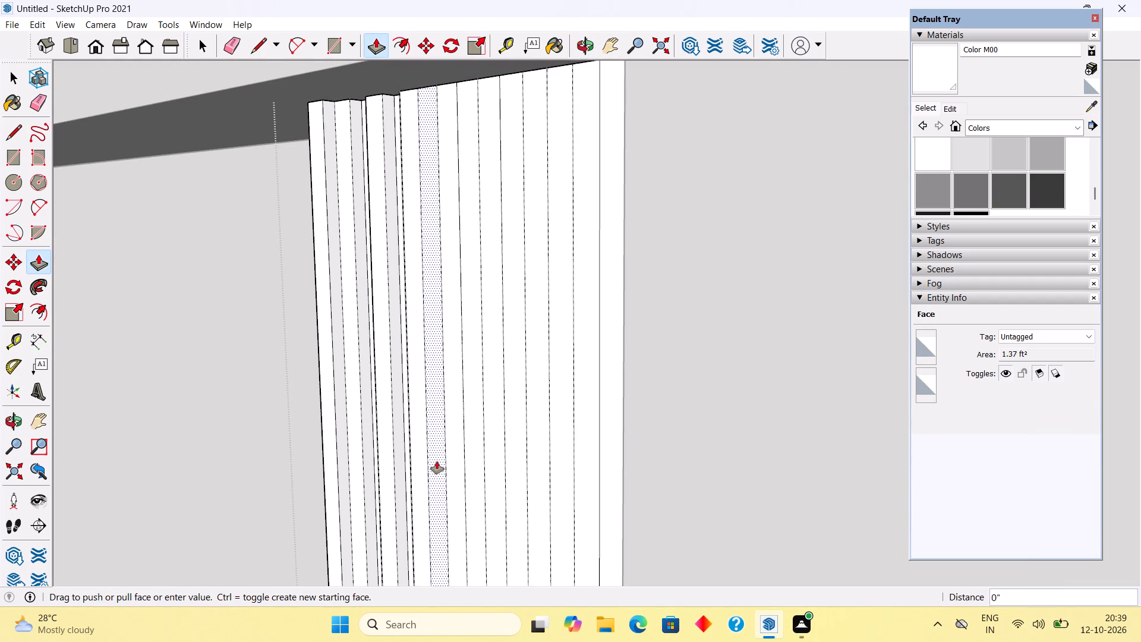
double_click(473, 474)
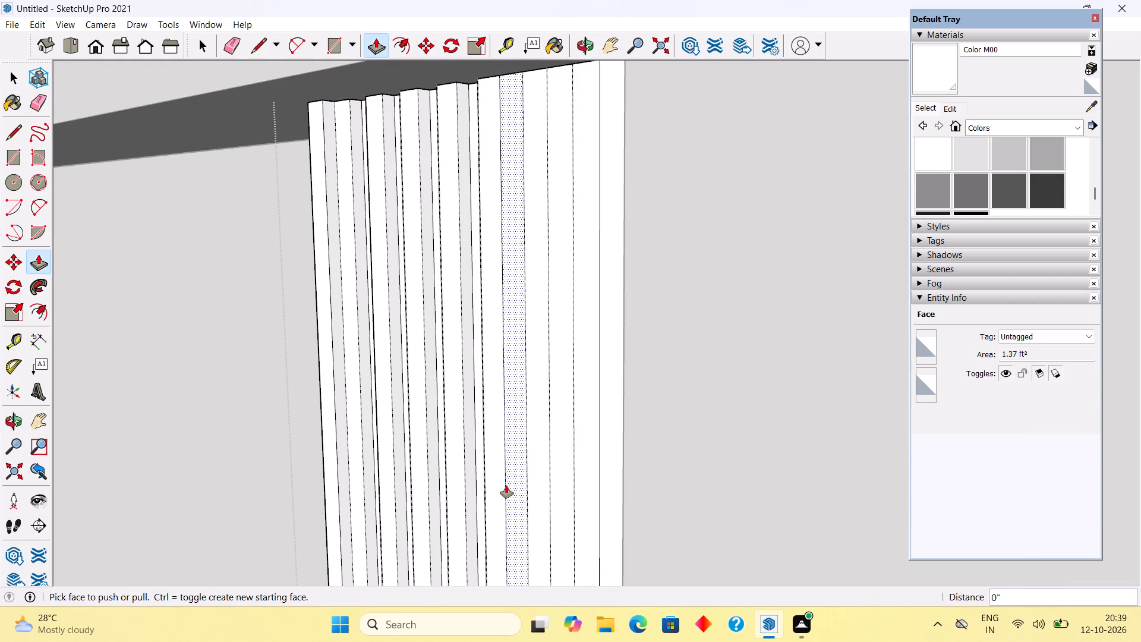
double_click(506, 486)
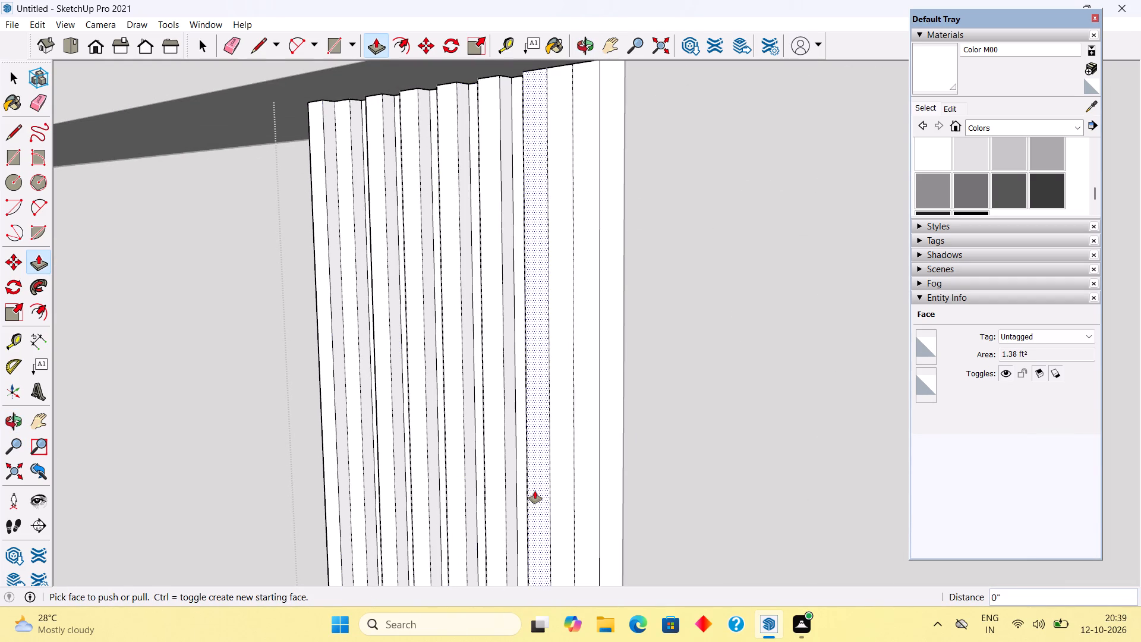
Push/Pull the thirteenth and fifteenth bands of the strip by the same 1/2", and try the same on the seventeenth.
scroll(535, 491, "down", 5)
middle_click_drag(543, 485, 676, 428)
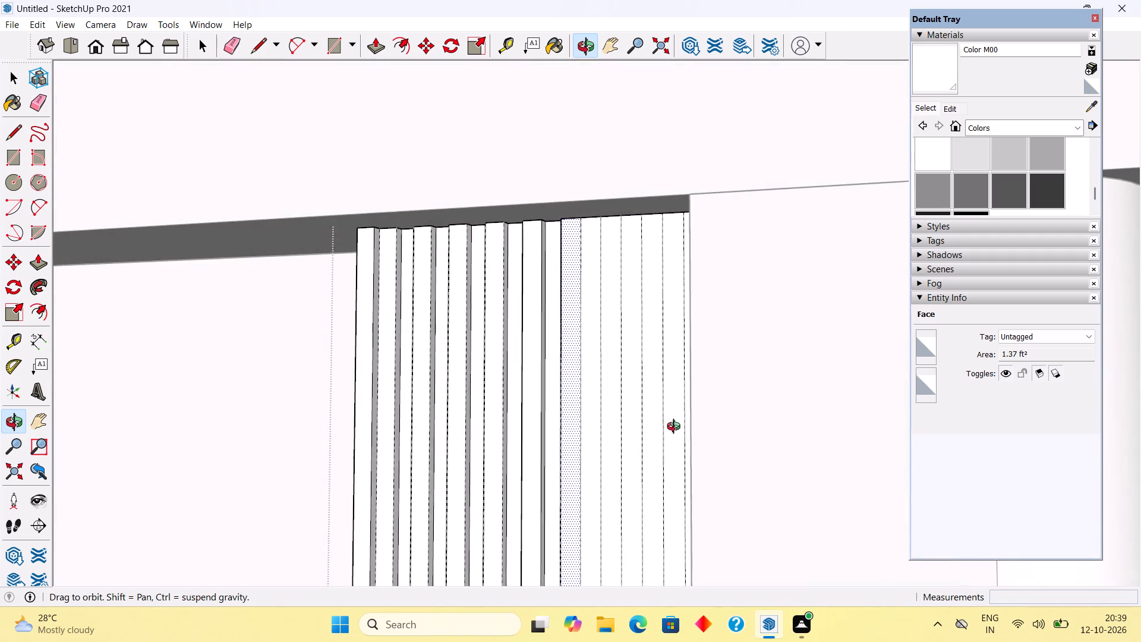
middle_click_drag(676, 428, 757, 422)
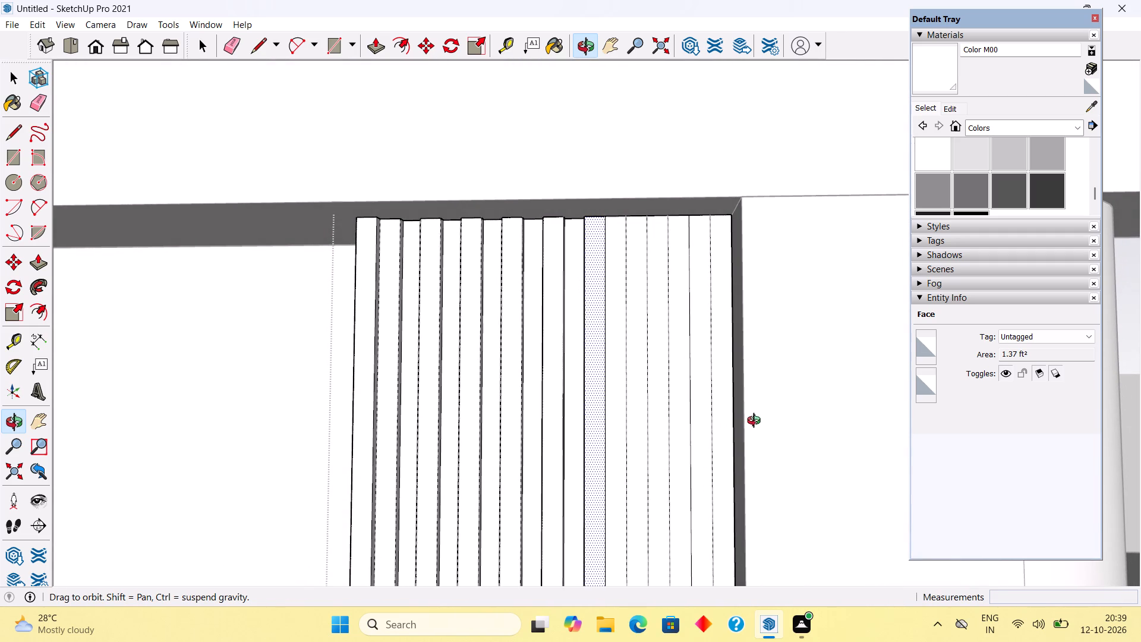
middle_click_drag(757, 422, 754, 422)
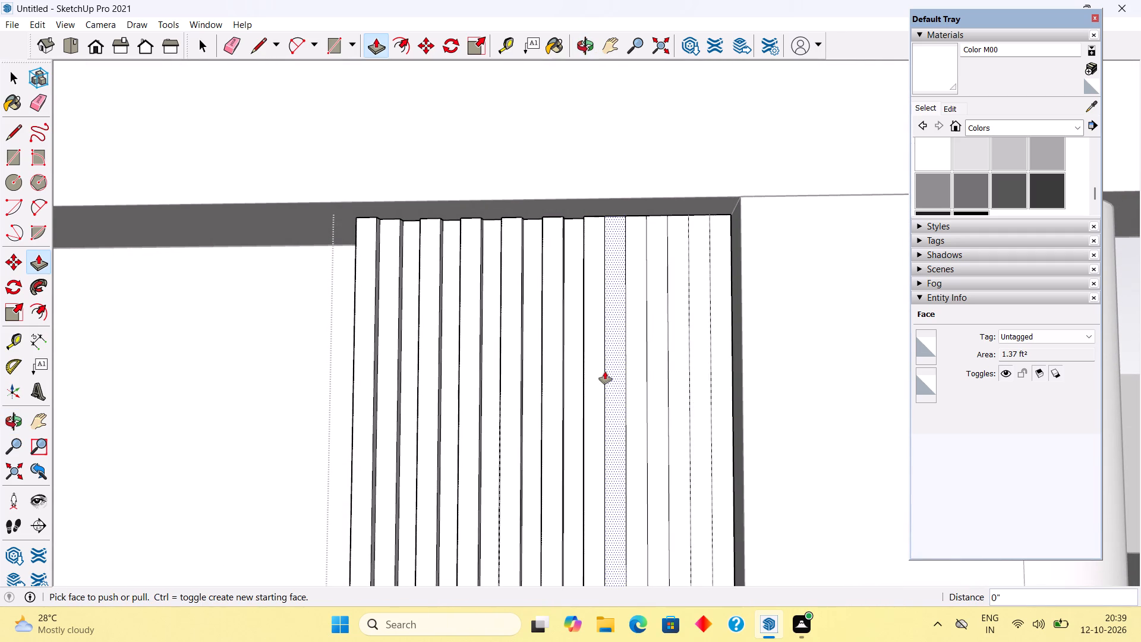
double_click(613, 375)
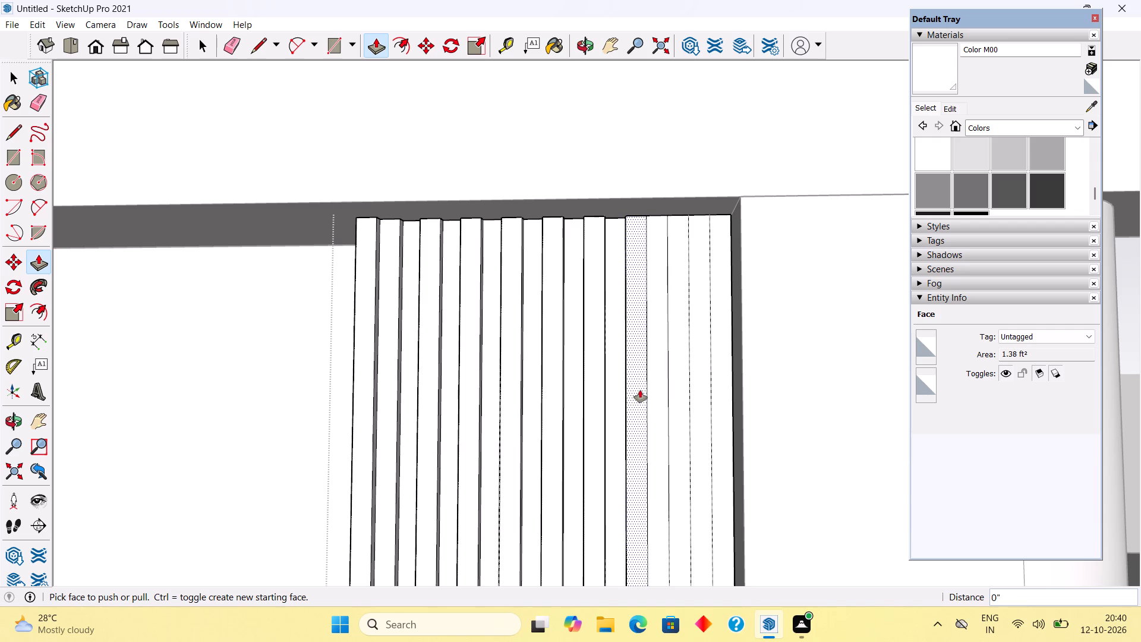
double_click(648, 397)
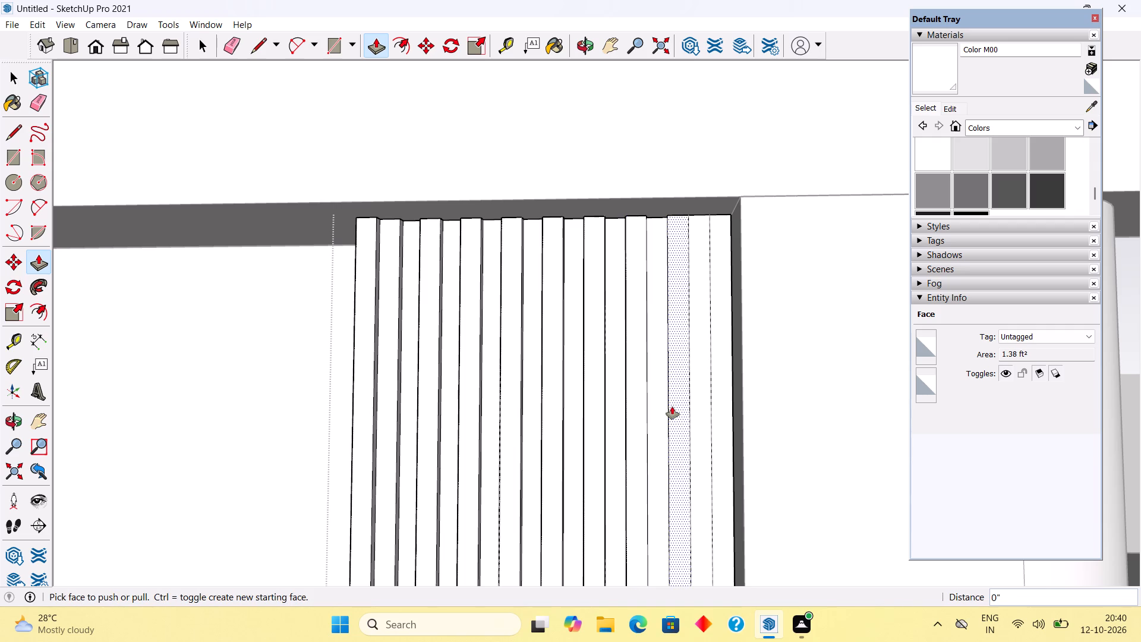
double_click(693, 418)
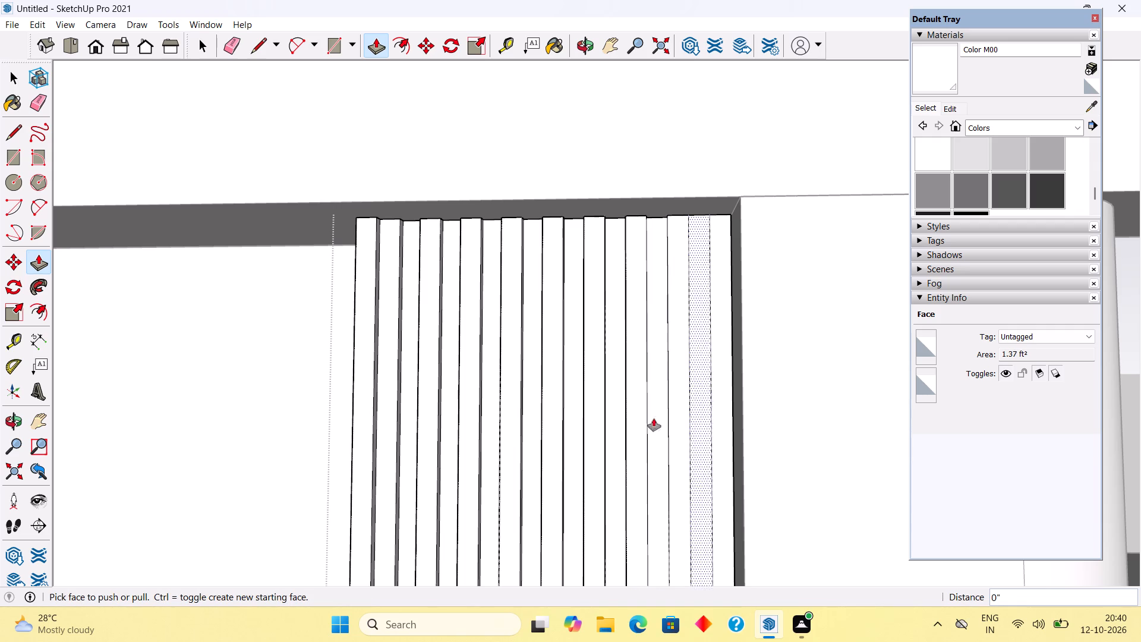
Close the strip's group and delete the vertical construction guides between the two outermost ones.
scroll(522, 429, "down", 12)
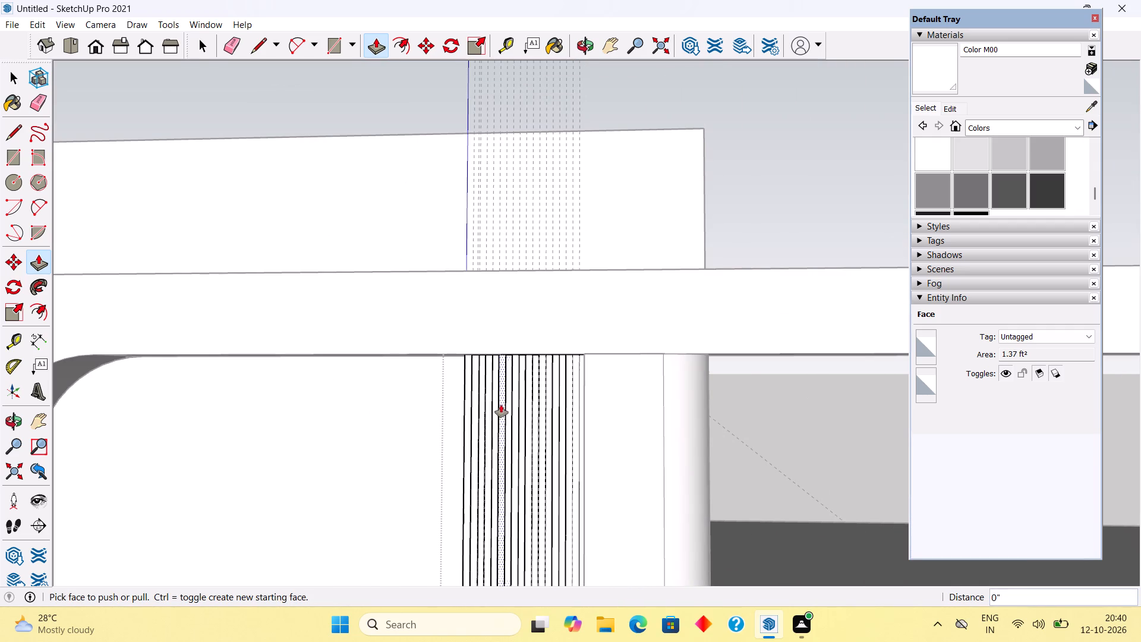
key("space")
scroll(500, 400, "down", 18)
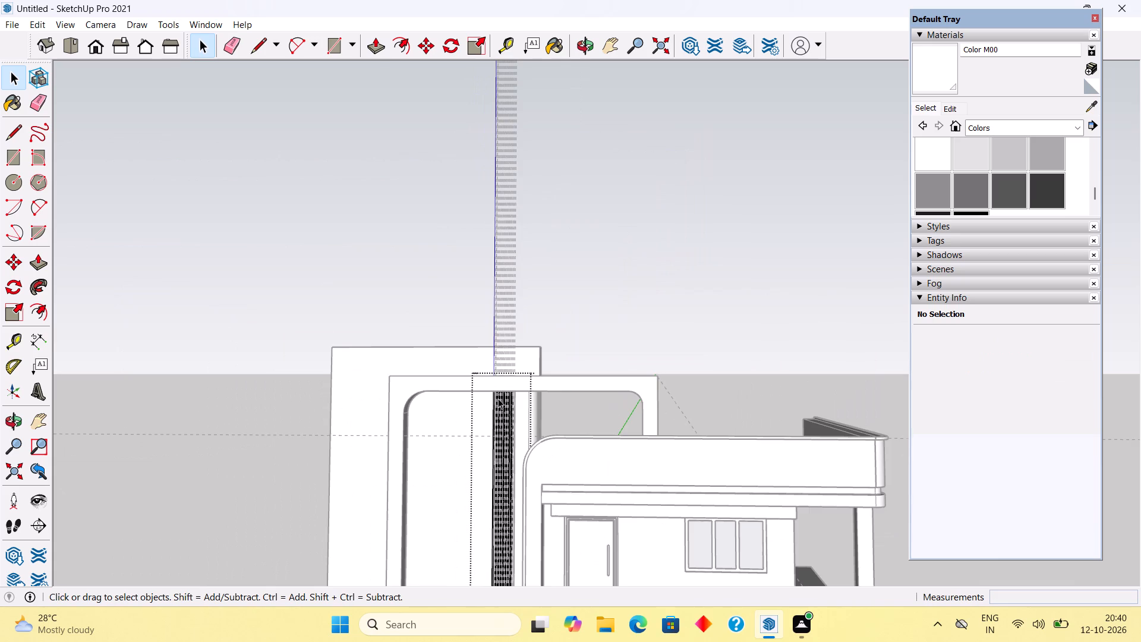
scroll(497, 398, "down", 11)
scroll(512, 241, "up", 9)
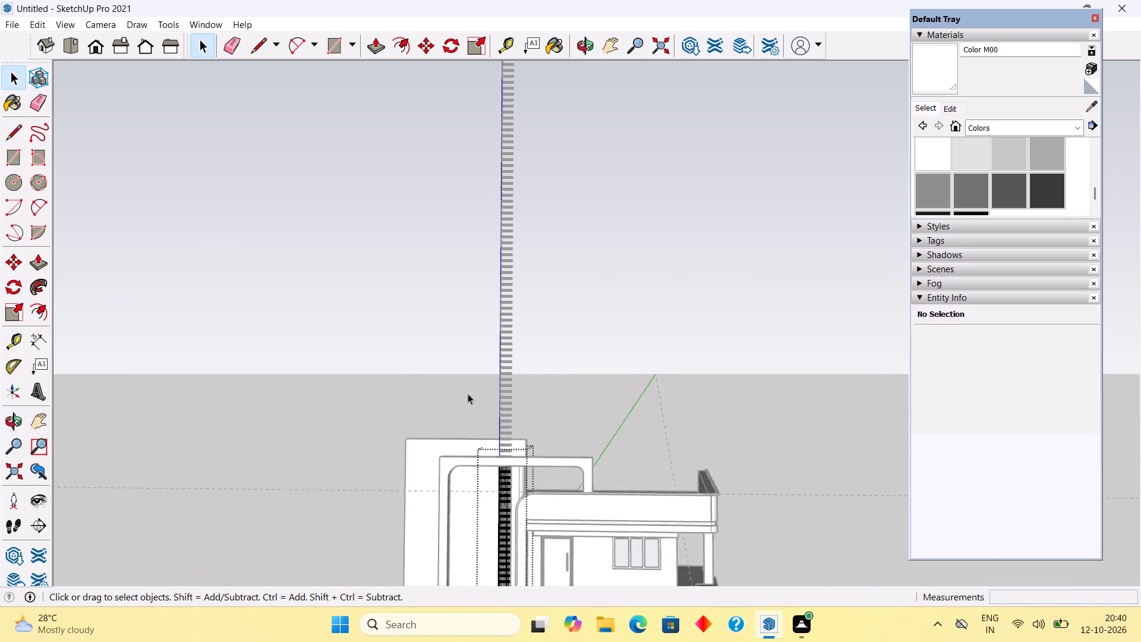
scroll(468, 394, "up", 20)
scroll(468, 394, "up", 18)
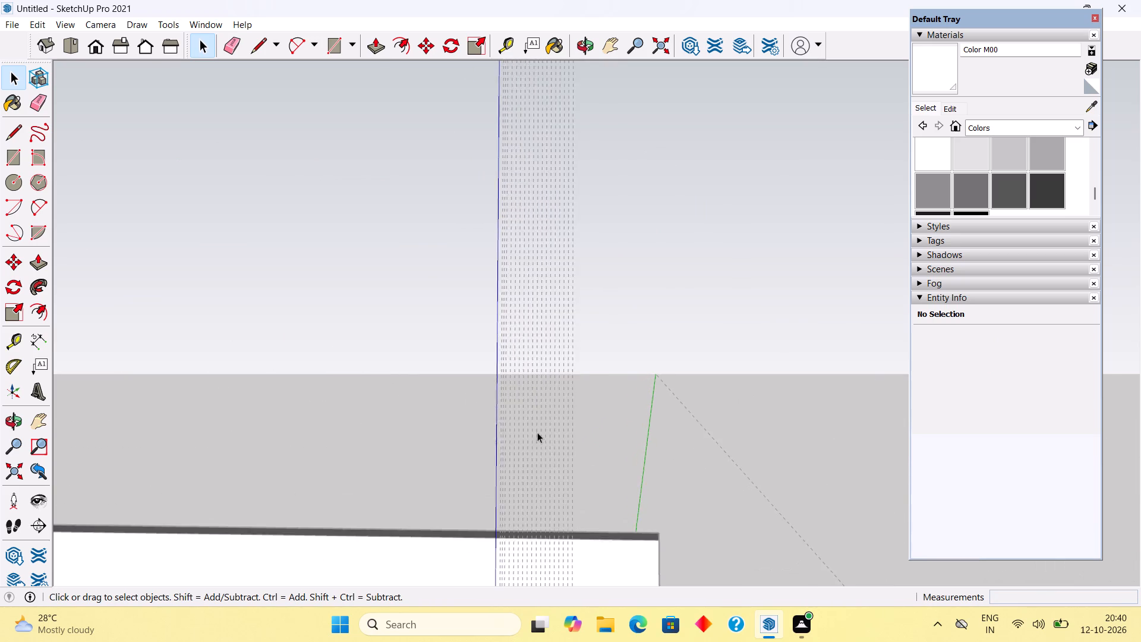
scroll(537, 432, "up", 9)
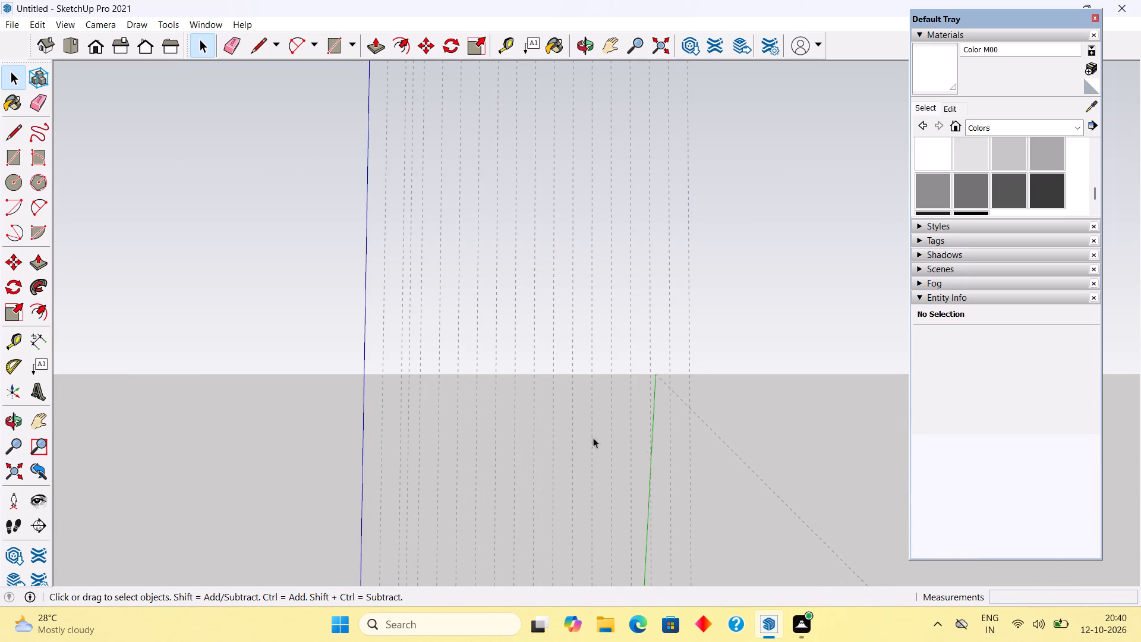
double_click(794, 366)
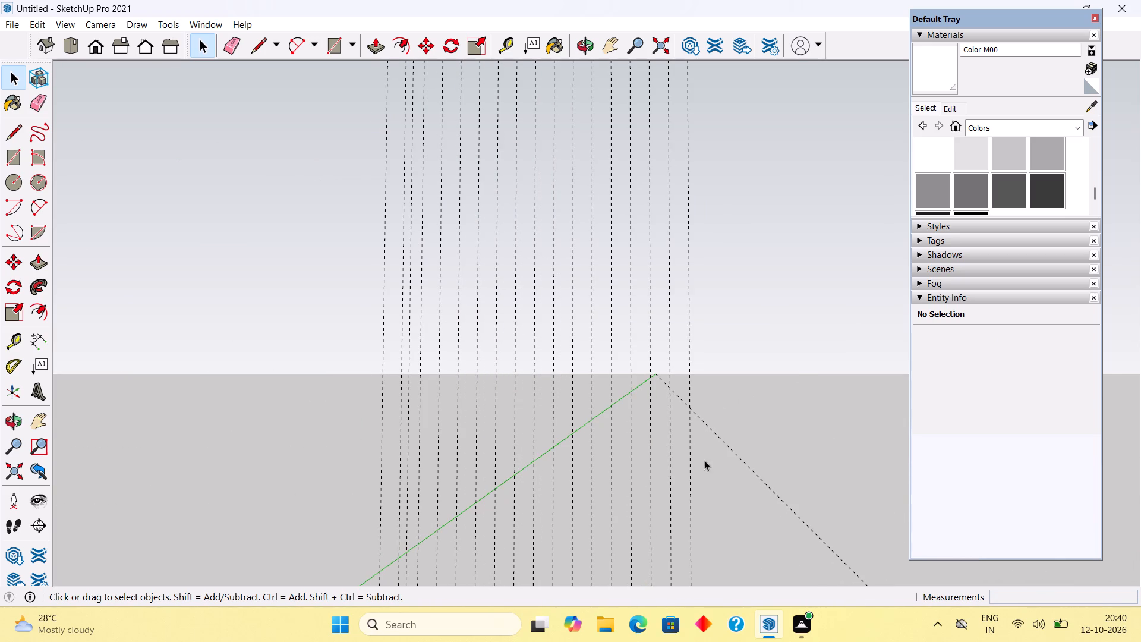
left_click_drag(682, 474, 562, 388)
left_click_drag(562, 388, 391, 390)
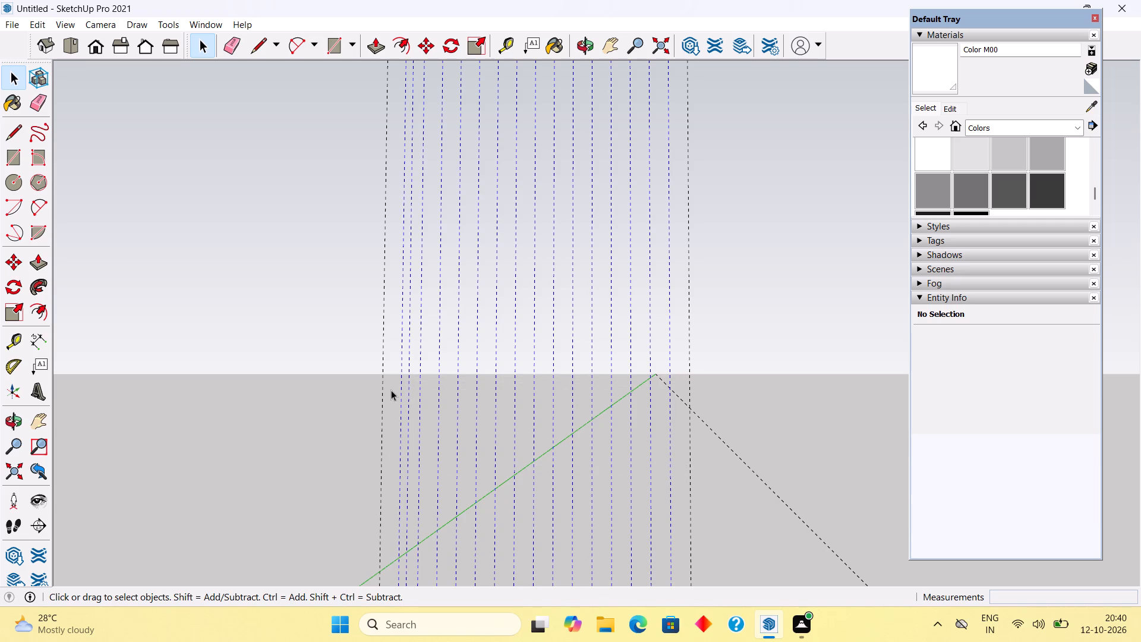
key("Delete")
Reopen the strip's group for editing at its lower end, beside the frame's bottom edge.
scroll(395, 388, "down", 11)
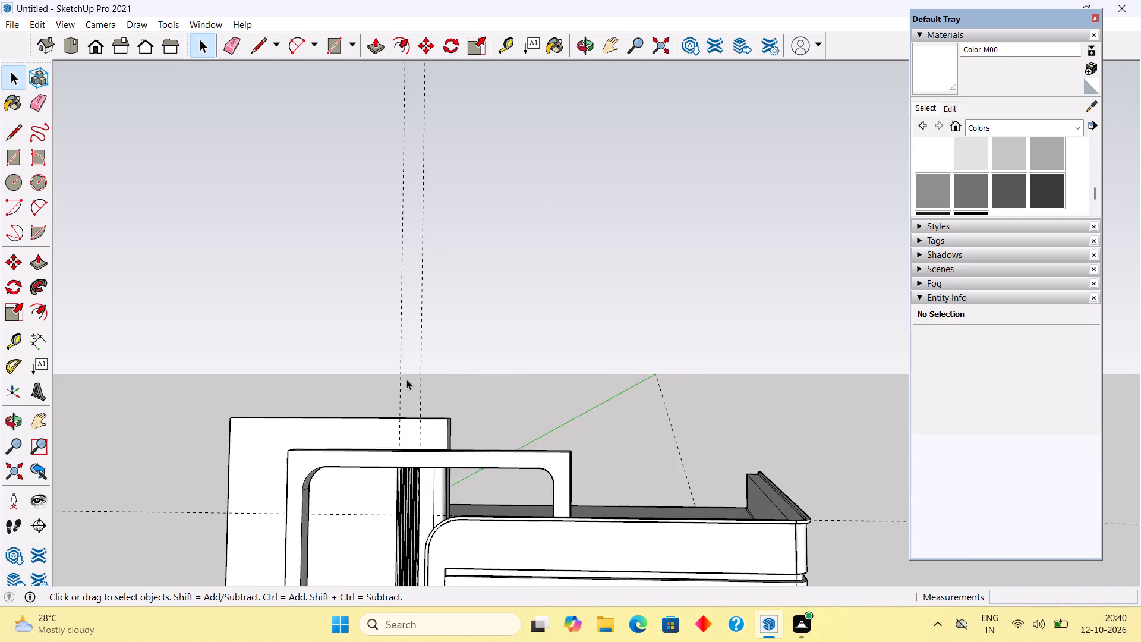
scroll(406, 379, "down", 16)
middle_click_drag(468, 467, 543, 455)
scroll(544, 455, "down", 3)
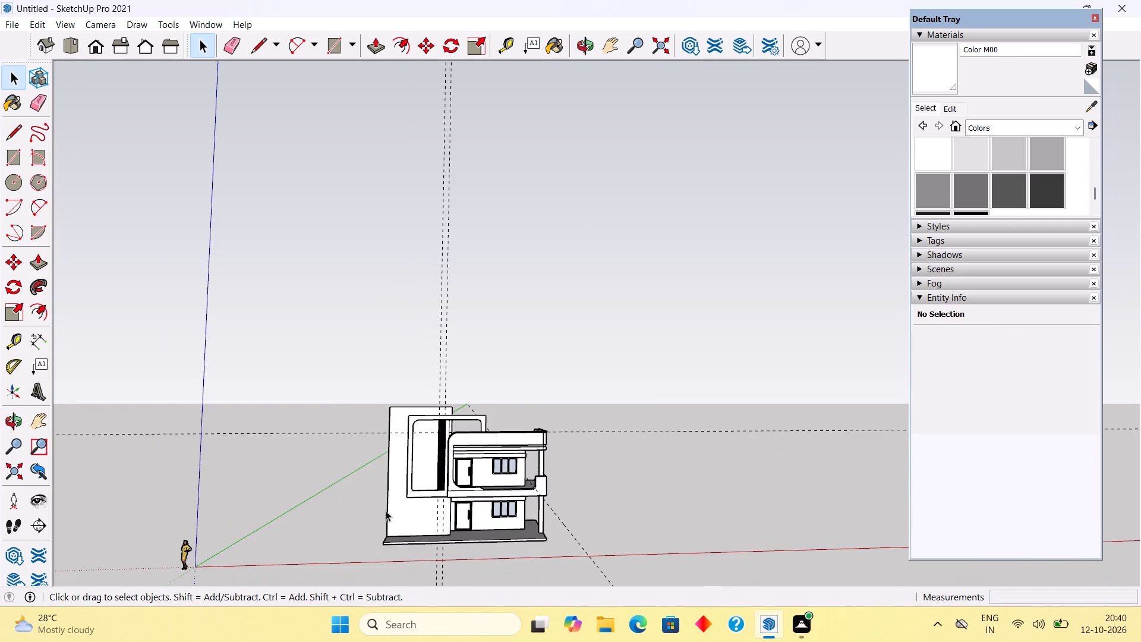
scroll(390, 520, "up", 16)
middle_click_drag(491, 399, 497, 555)
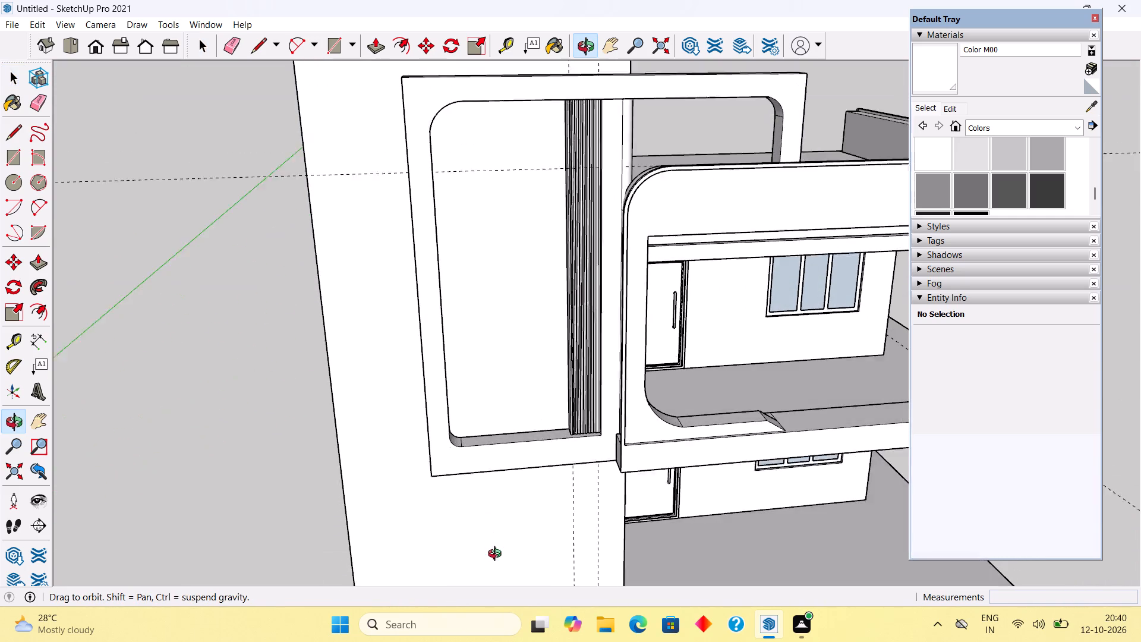
middle_click_drag(497, 555, 499, 561)
scroll(556, 369, "up", 4)
middle_click_drag(590, 381, 608, 423)
scroll(607, 420, "up", 2)
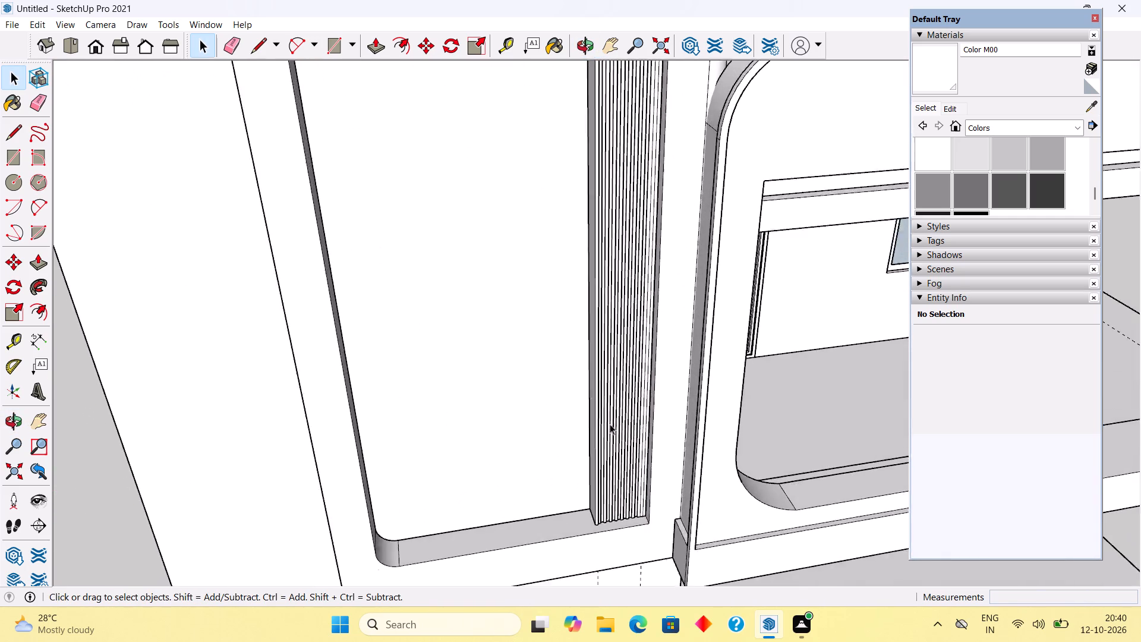
scroll(610, 424, "up", 6)
middle_click_drag(597, 422, 551, 385)
scroll(551, 385, "up", 2)
scroll(570, 385, "down", 6)
scroll(595, 476, "up", 6)
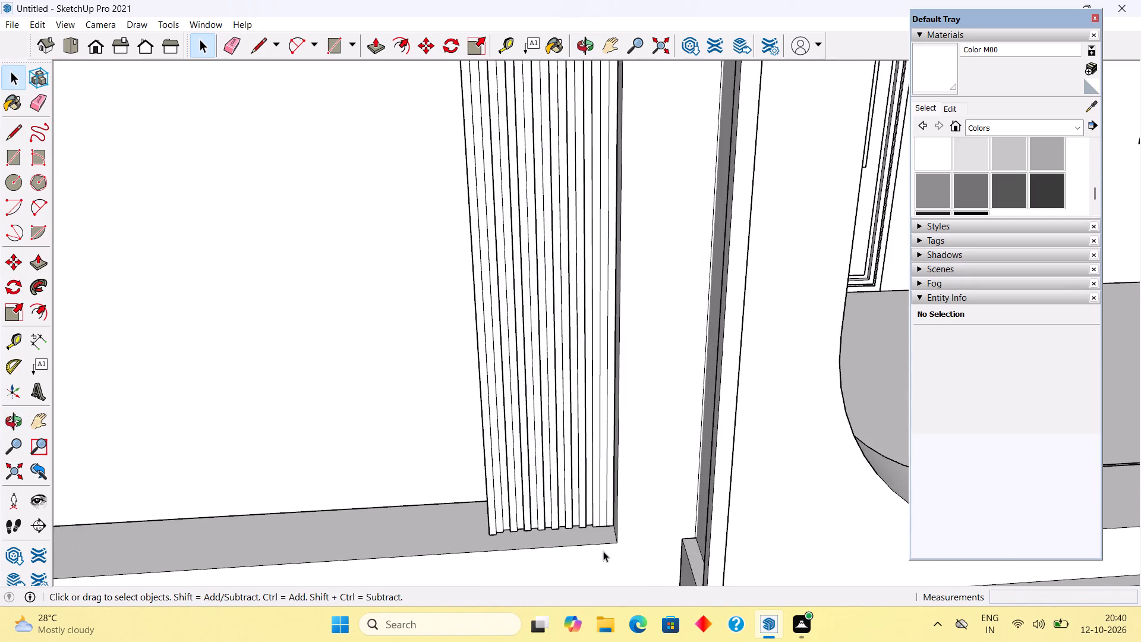
scroll(603, 542, "up", 11)
double_click(606, 499)
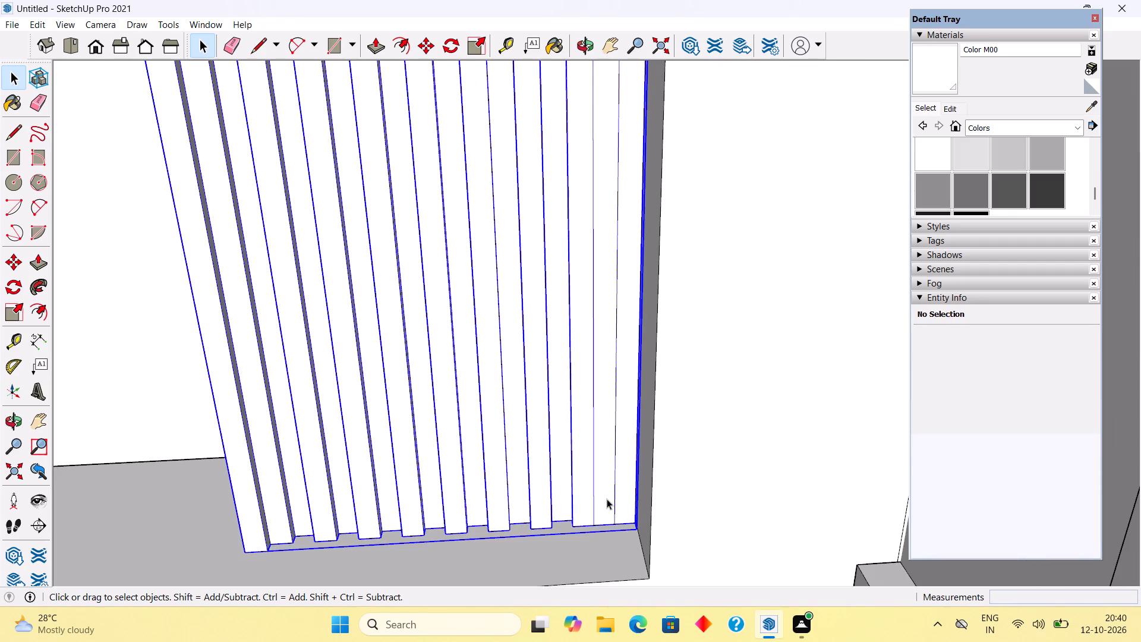
double_click(607, 499)
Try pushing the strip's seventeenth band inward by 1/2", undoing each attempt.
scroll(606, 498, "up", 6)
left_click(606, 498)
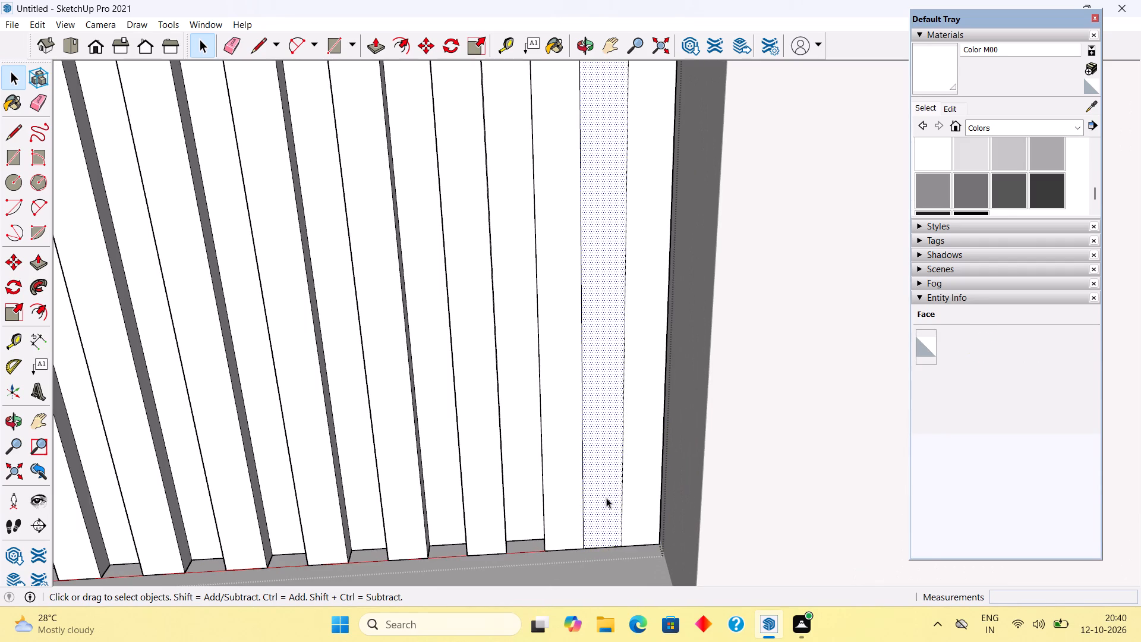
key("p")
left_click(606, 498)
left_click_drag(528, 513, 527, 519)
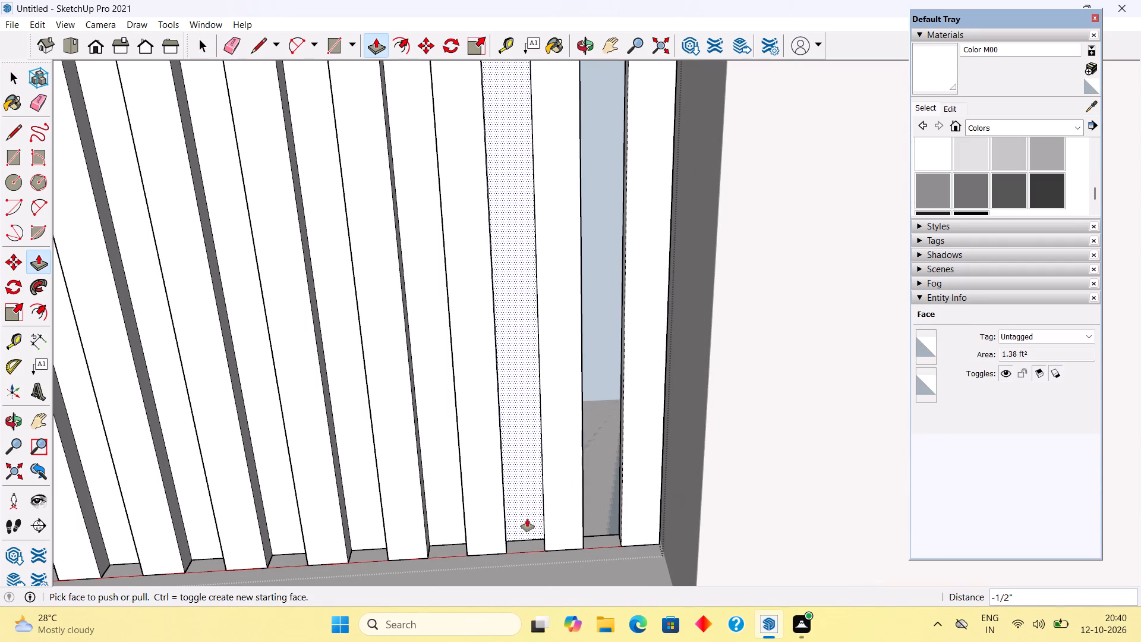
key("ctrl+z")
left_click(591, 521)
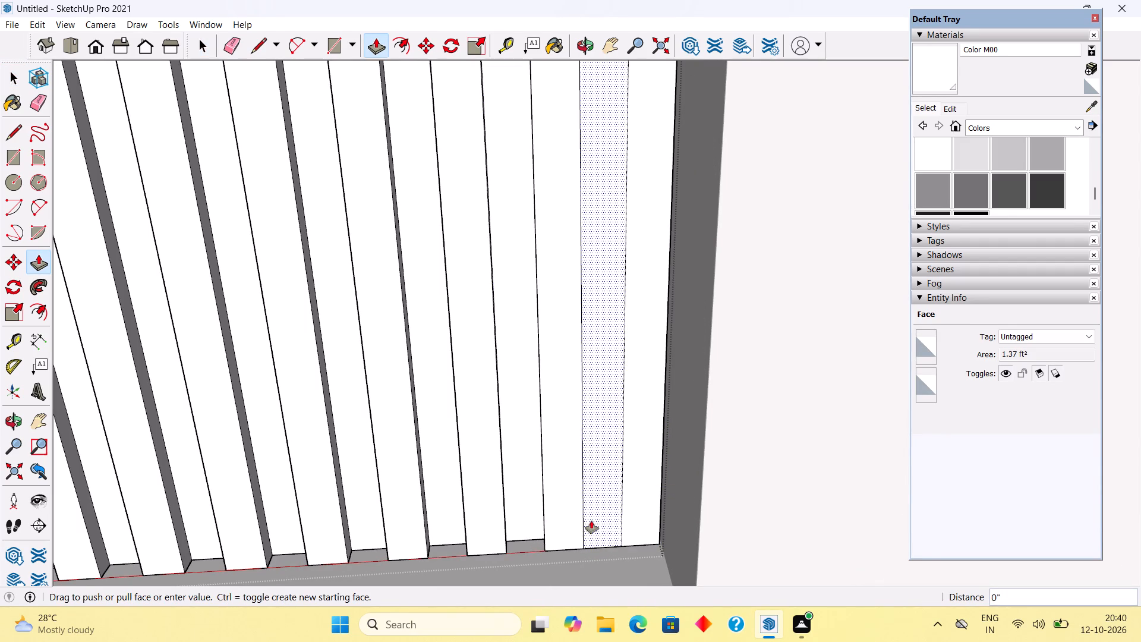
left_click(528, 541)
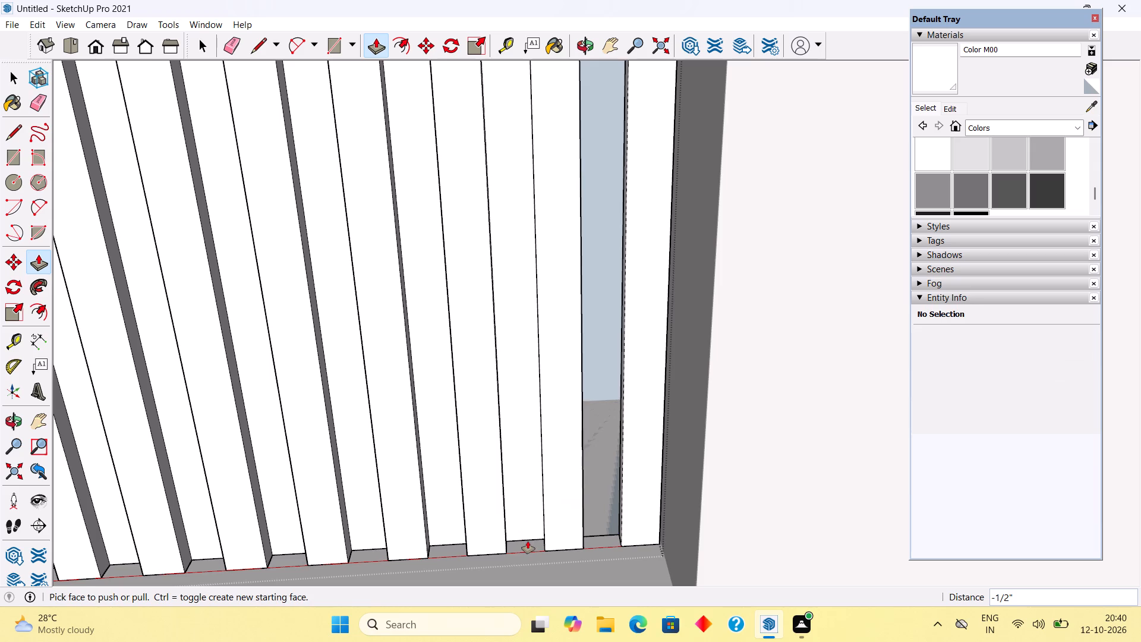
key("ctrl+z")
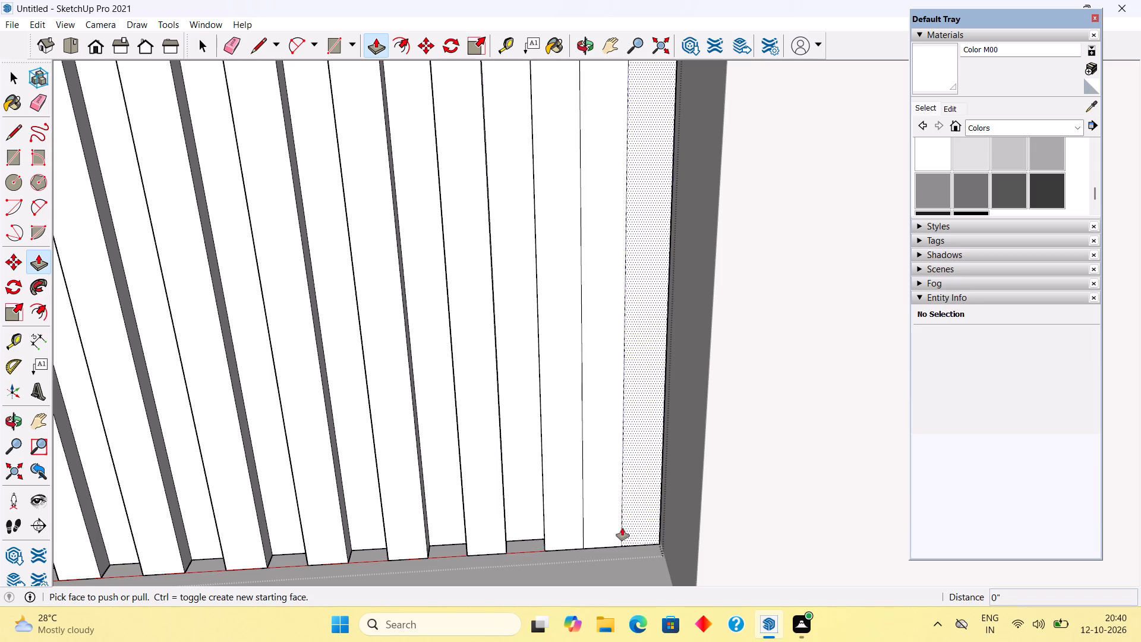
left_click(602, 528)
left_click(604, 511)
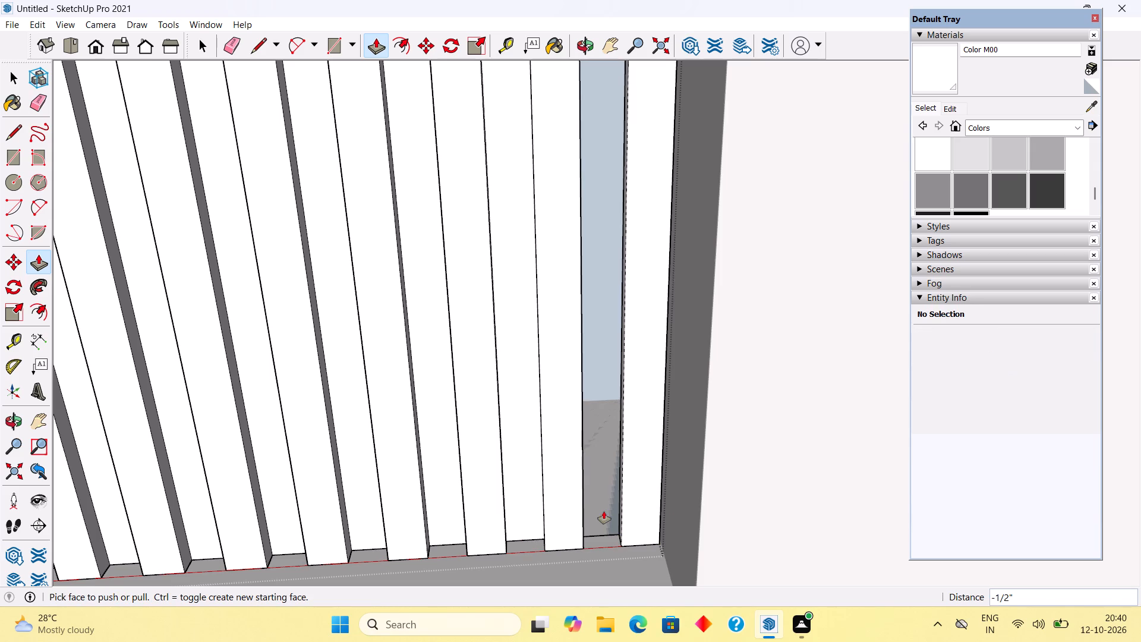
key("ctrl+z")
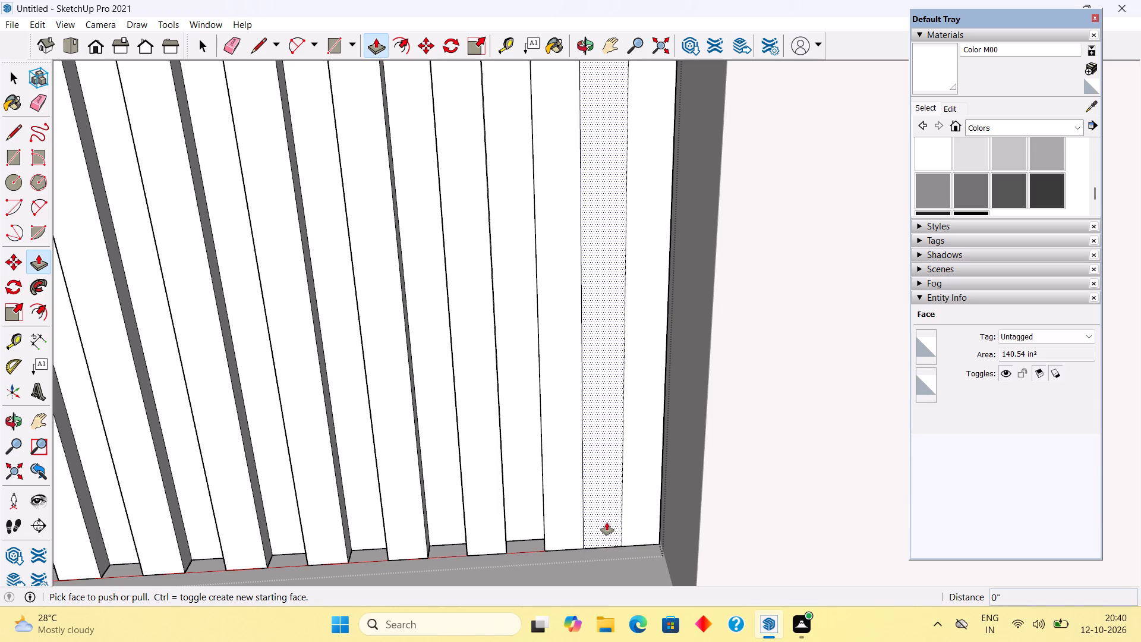
Push/Pull the seventeenth band inward to match the other alternate bands, and close the strip's group.
left_click(607, 523)
left_click(607, 514)
key("space")
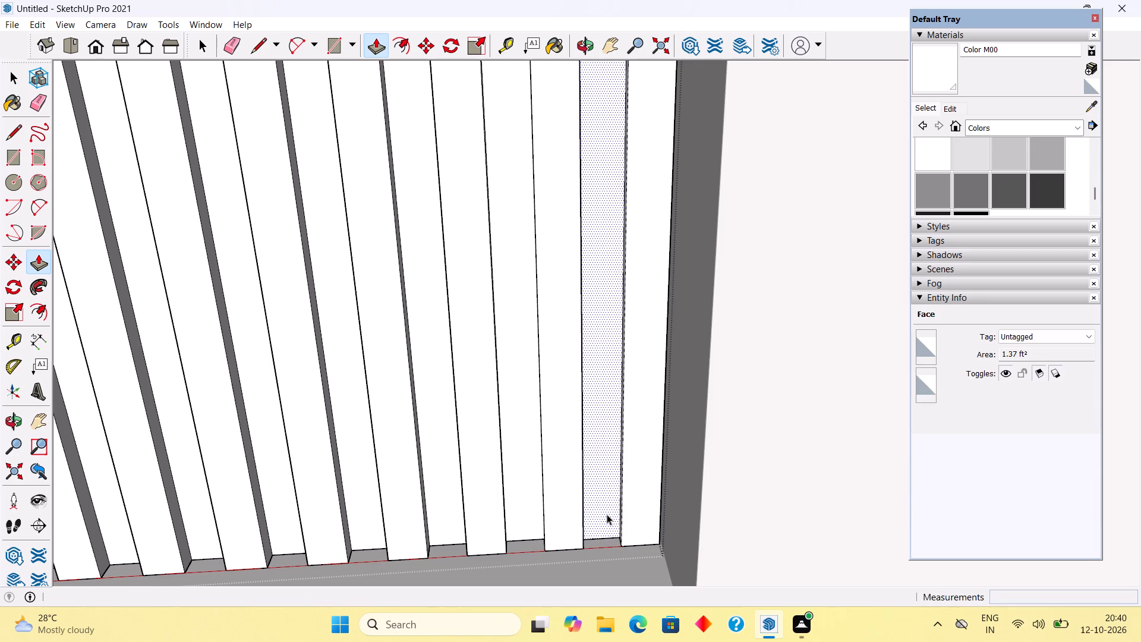
scroll(607, 514, "down", 20)
scroll(607, 514, "down", 5)
middle_click_drag(600, 374, 588, 416)
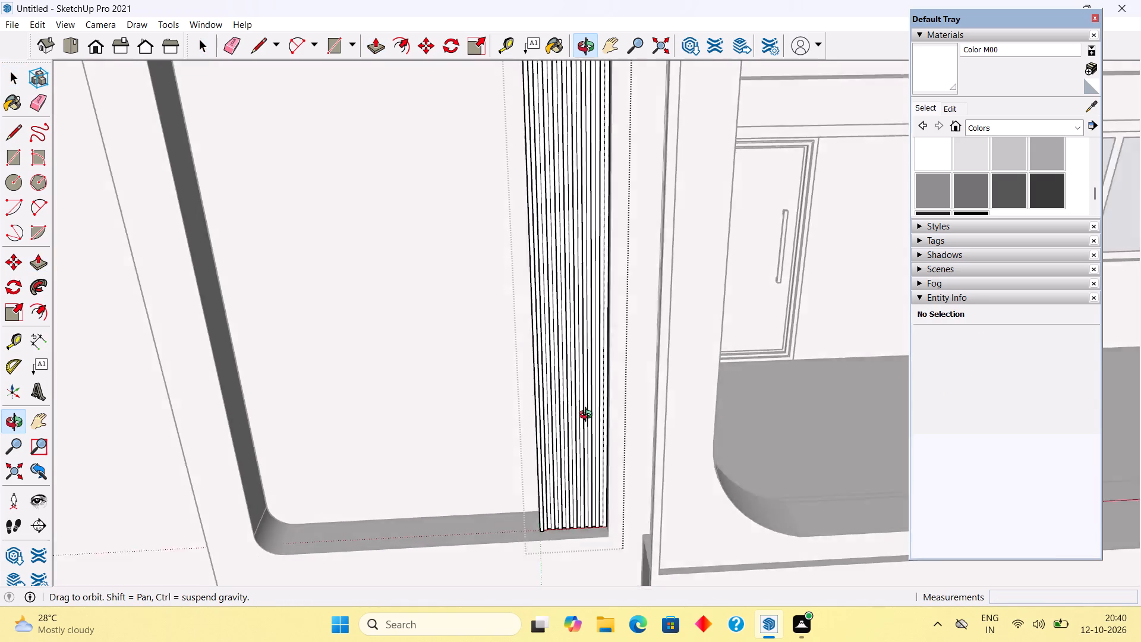
middle_click_drag(588, 416, 516, 549)
scroll(578, 524, "down", 1)
scroll(518, 547, "down", 3)
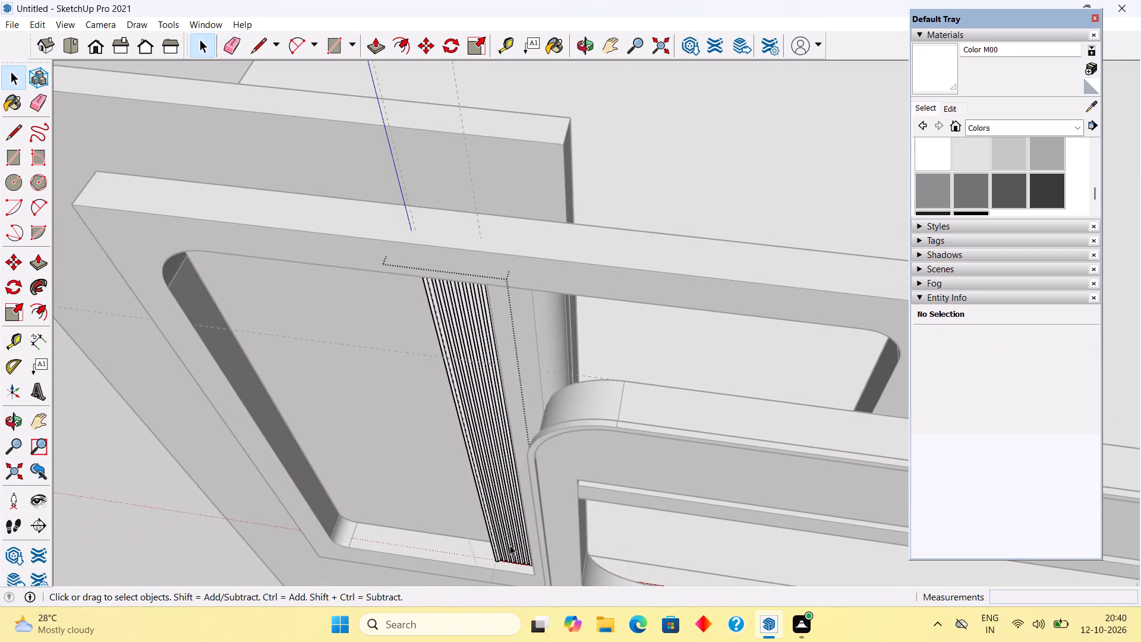
scroll(458, 412, "down", 14)
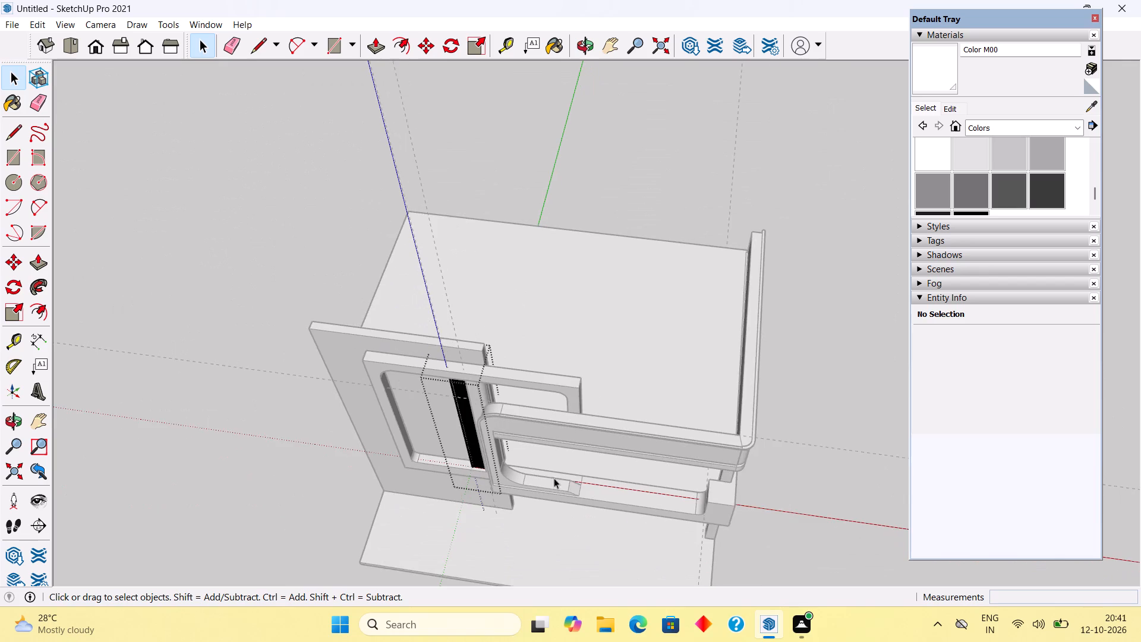
middle_click_drag(577, 474, 663, 343)
left_click(689, 174)
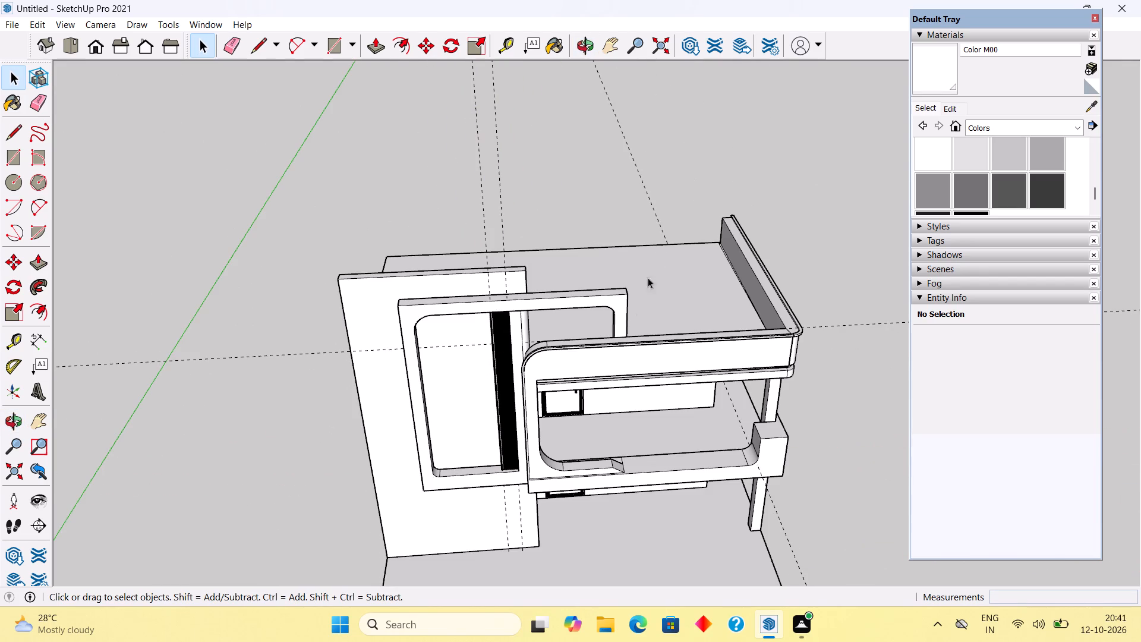
Examine the tall frame and its grooved vertical strip within the whole facade.
scroll(608, 417, "down", 5)
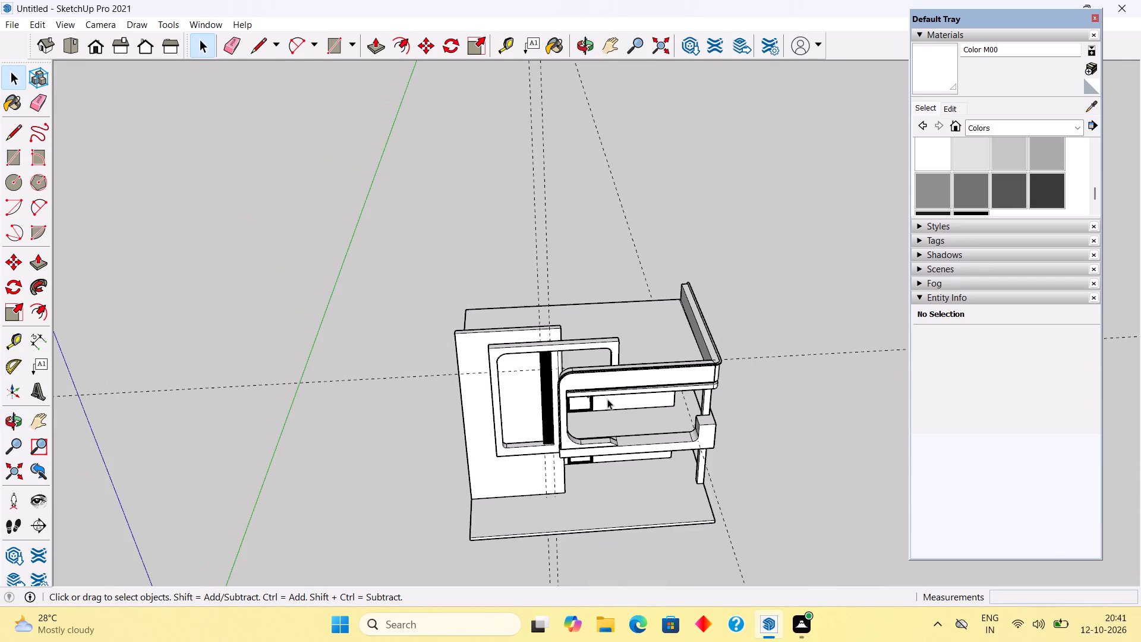
scroll(548, 479, "up", 10)
scroll(546, 398, "down", 5)
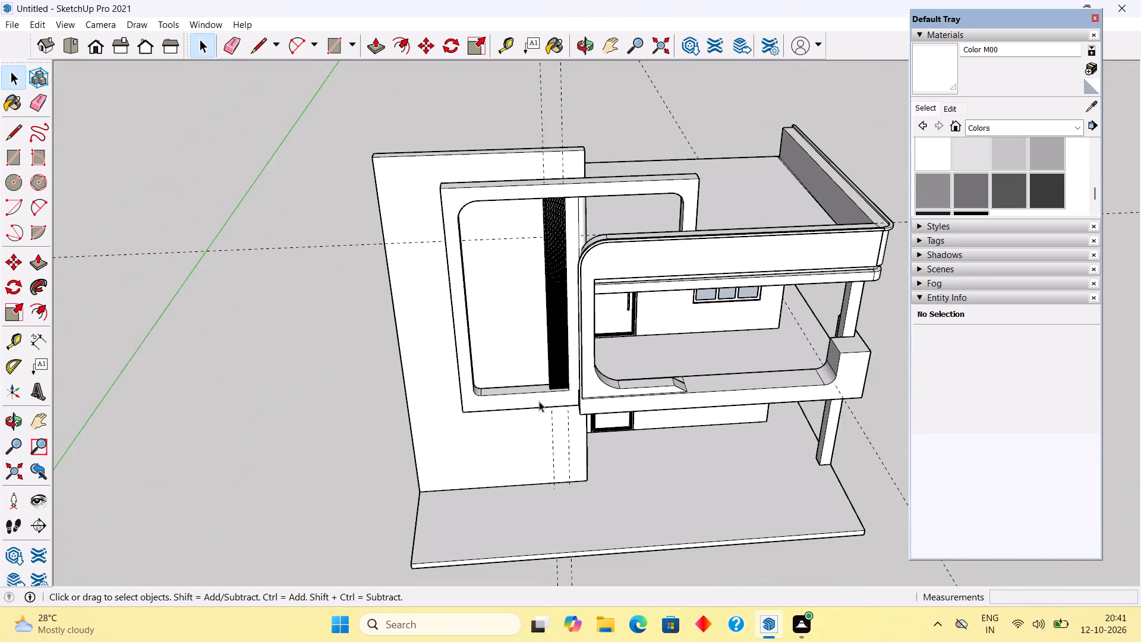
scroll(480, 204, "up", 4)
middle_click_drag(555, 286, 556, 231)
scroll(455, 141, "up", 4)
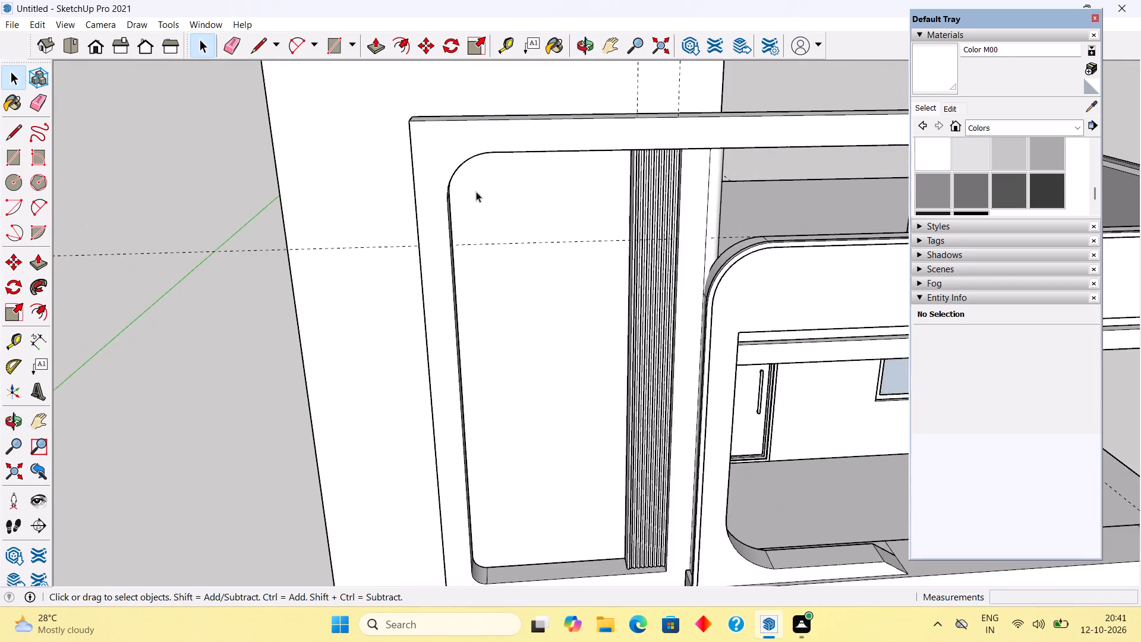
Examine the tall frame's opening, its grooved strip and the wall behind it from several angles.
scroll(476, 191, "up", 2)
middle_click_drag(477, 191, 445, 125)
scroll(445, 127, "down", 3)
scroll(607, 314, "up", 2)
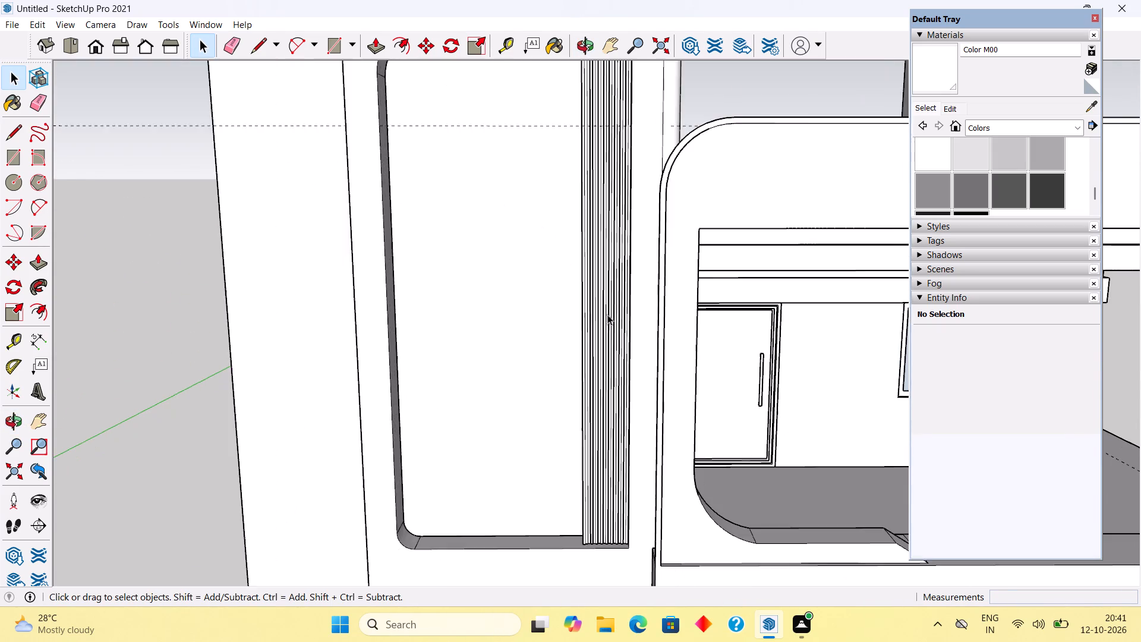
scroll(607, 314, "up", 1)
scroll(613, 313, "down", 9)
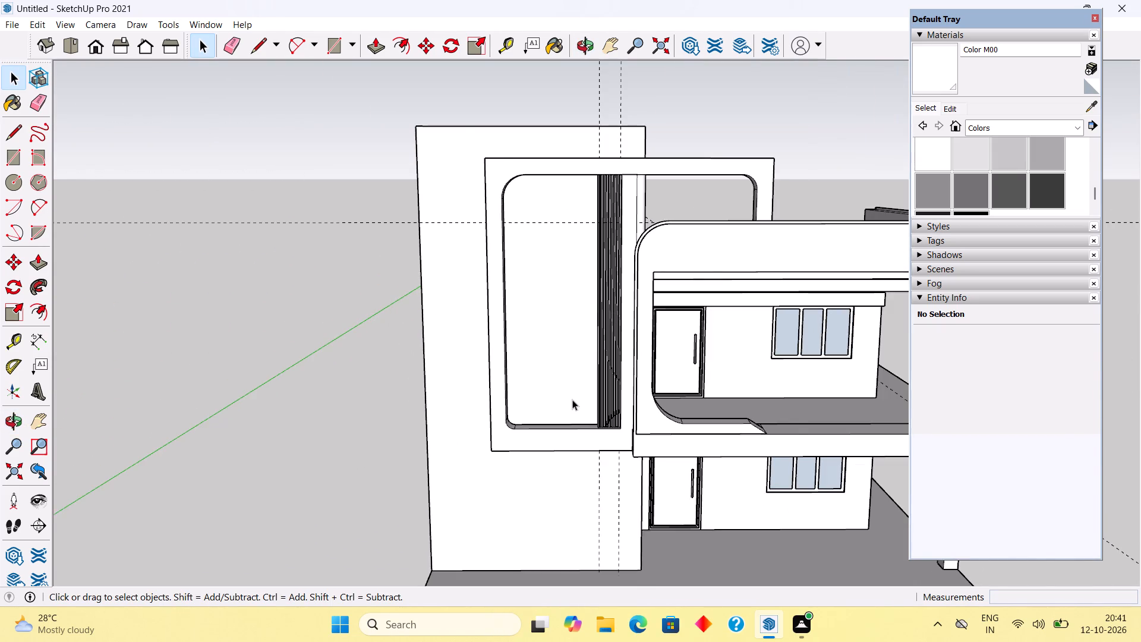
scroll(572, 401, "up", 2)
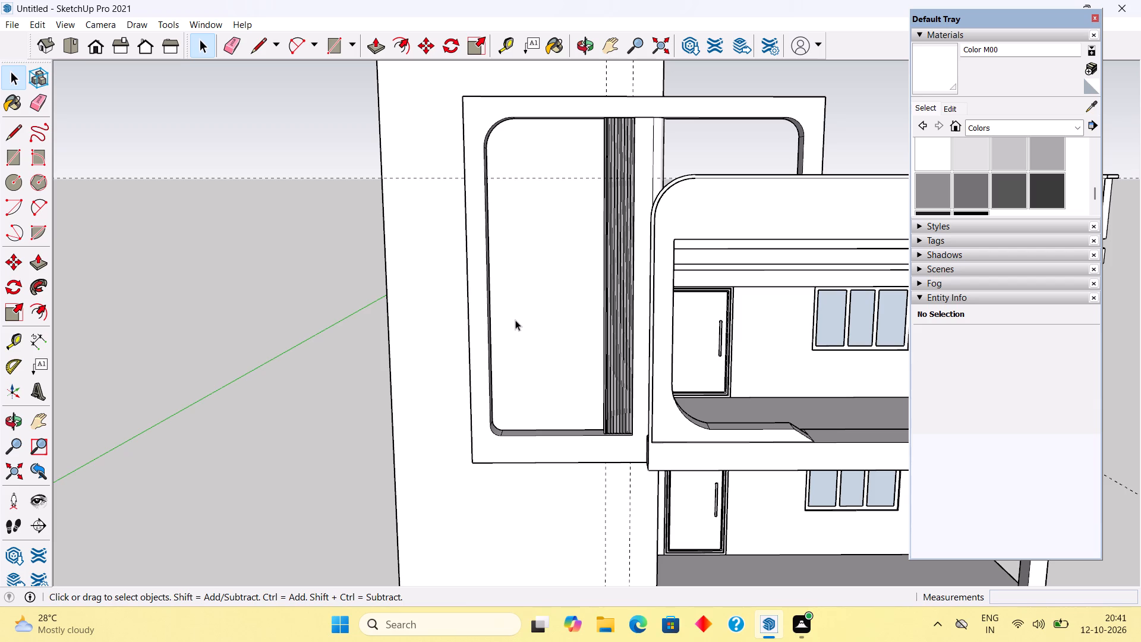
middle_click_drag(599, 357, 629, 486)
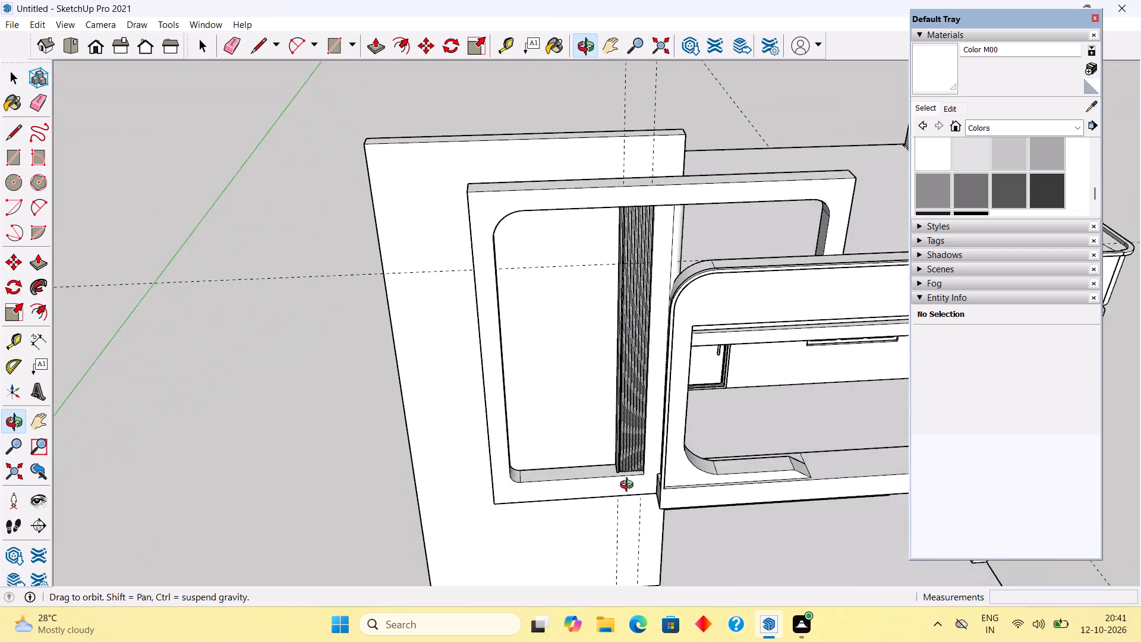
middle_click_drag(629, 486, 673, 531)
scroll(652, 421, "up", 4)
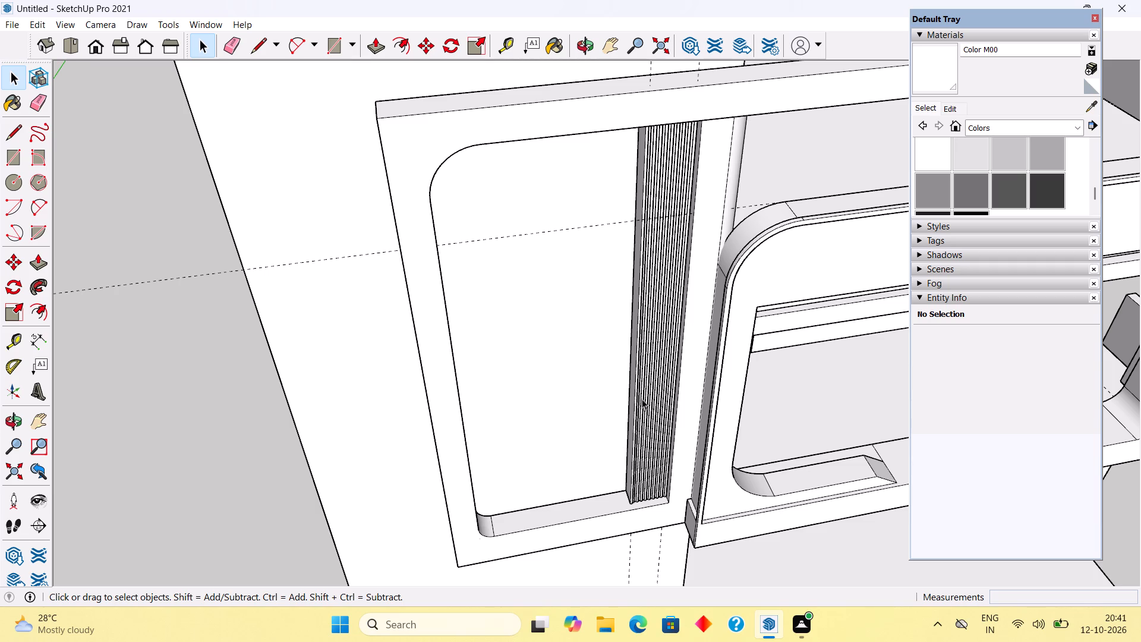
middle_click_drag(528, 322, 394, 332)
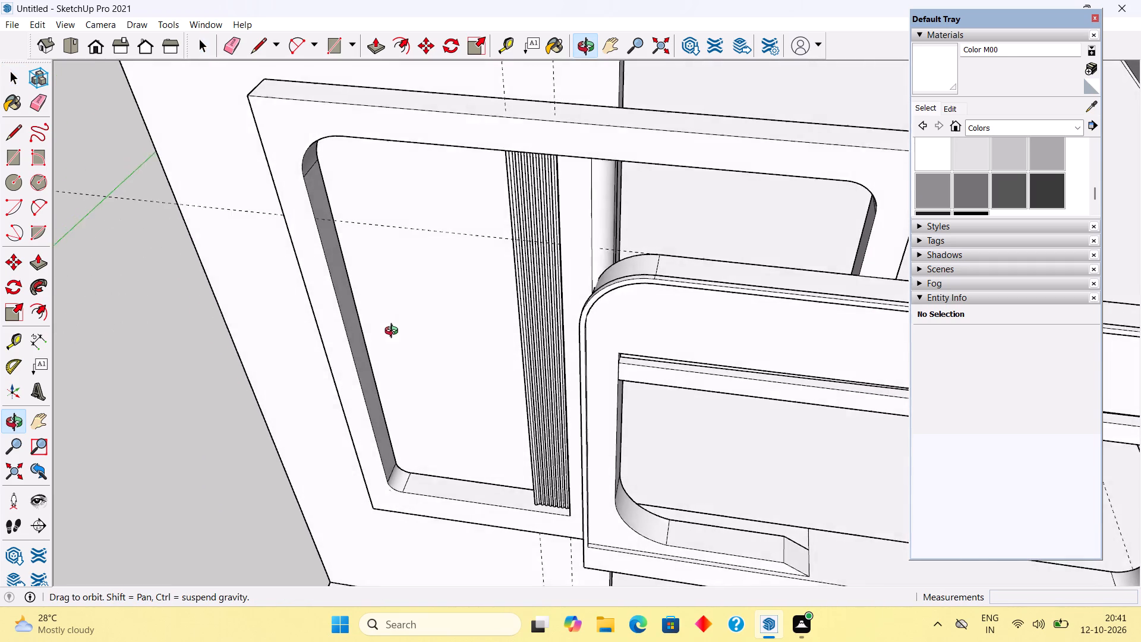
middle_click_drag(394, 332, 394, 320)
scroll(394, 320, "down", 3)
Open the group of the tall wall behind the frame for editing and select all of its geometry.
triple_click(401, 319)
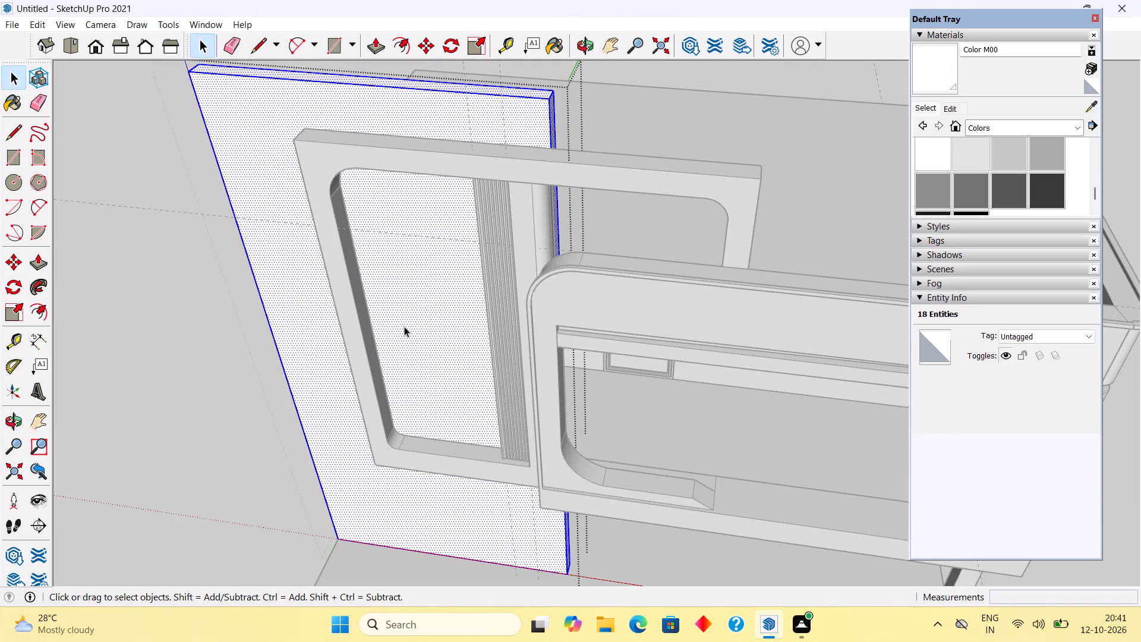
middle_click_drag(423, 326, 514, 297)
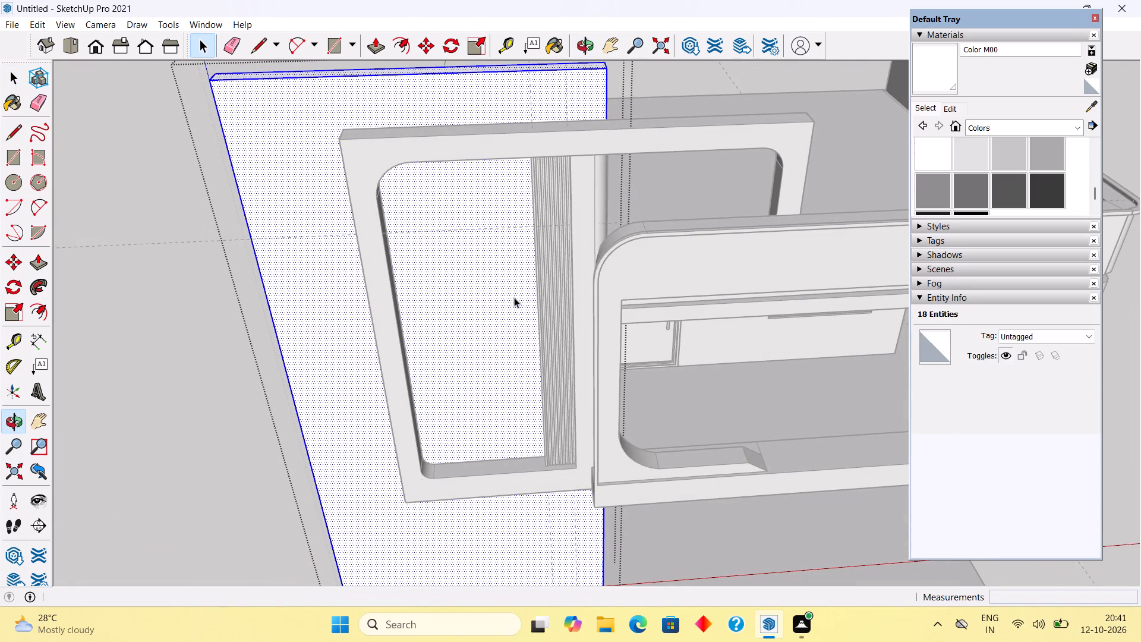
middle_click_drag(514, 297, 515, 263)
scroll(515, 263, "down", 3)
scroll(518, 267, "up", 7)
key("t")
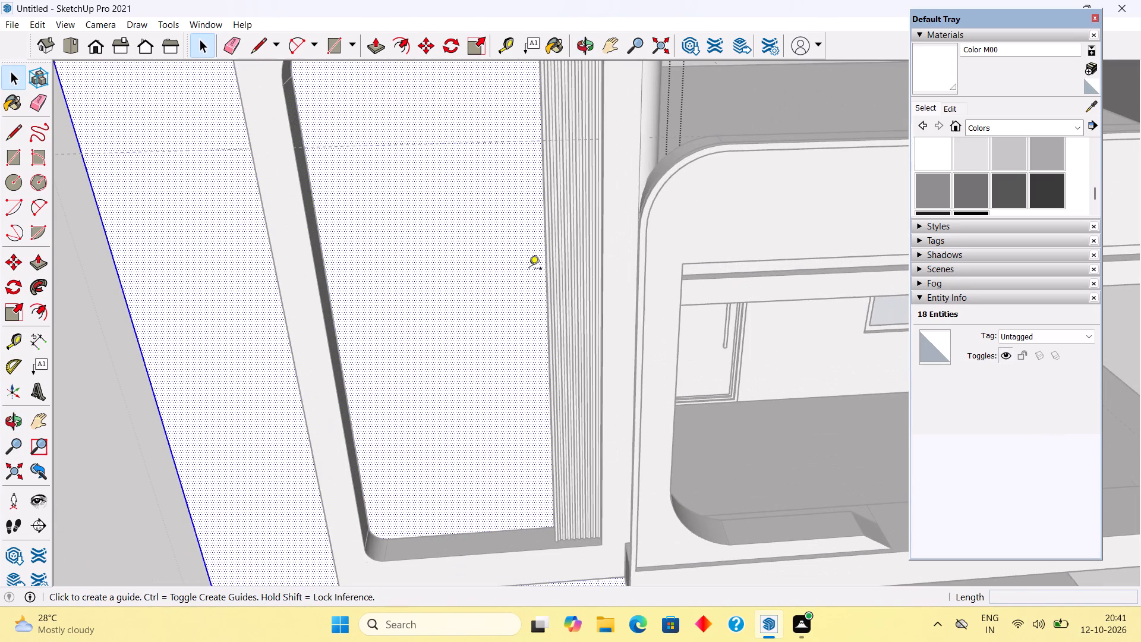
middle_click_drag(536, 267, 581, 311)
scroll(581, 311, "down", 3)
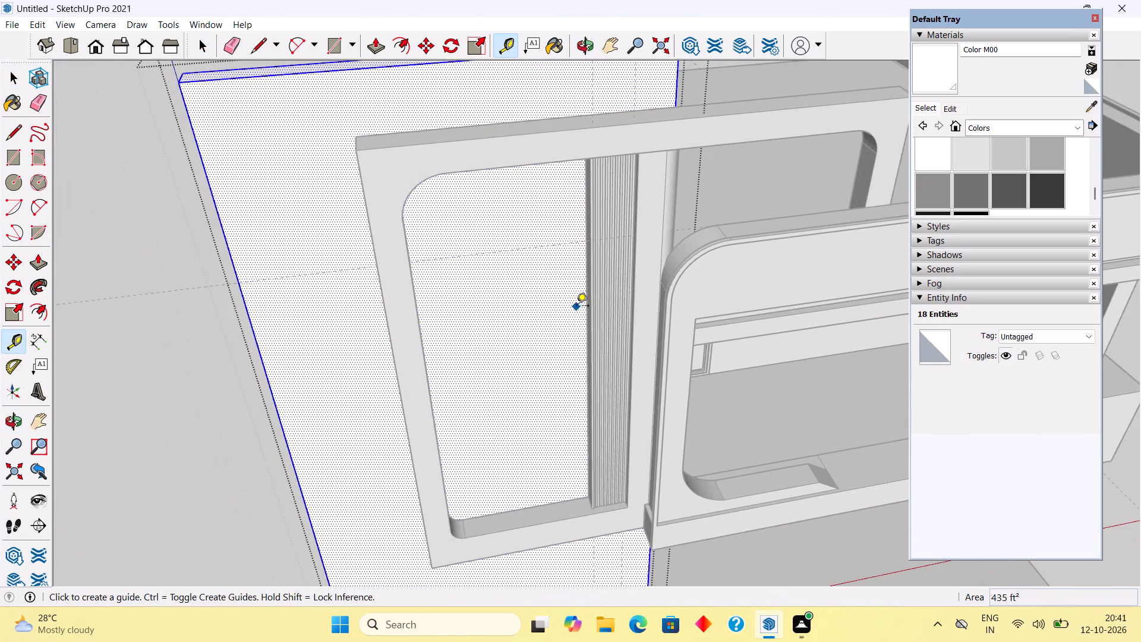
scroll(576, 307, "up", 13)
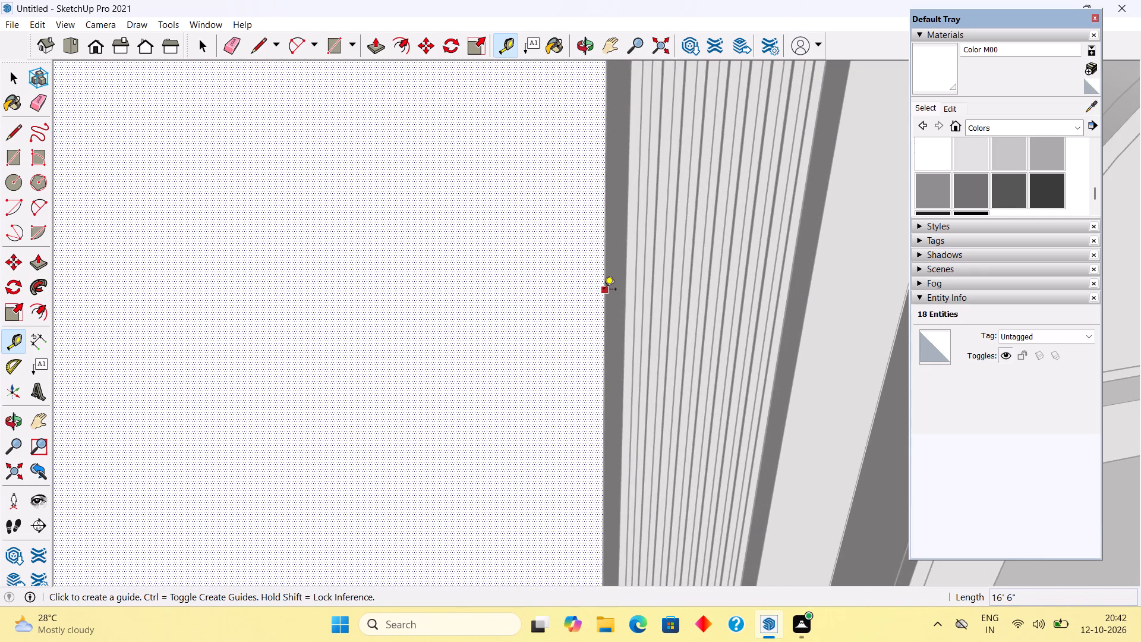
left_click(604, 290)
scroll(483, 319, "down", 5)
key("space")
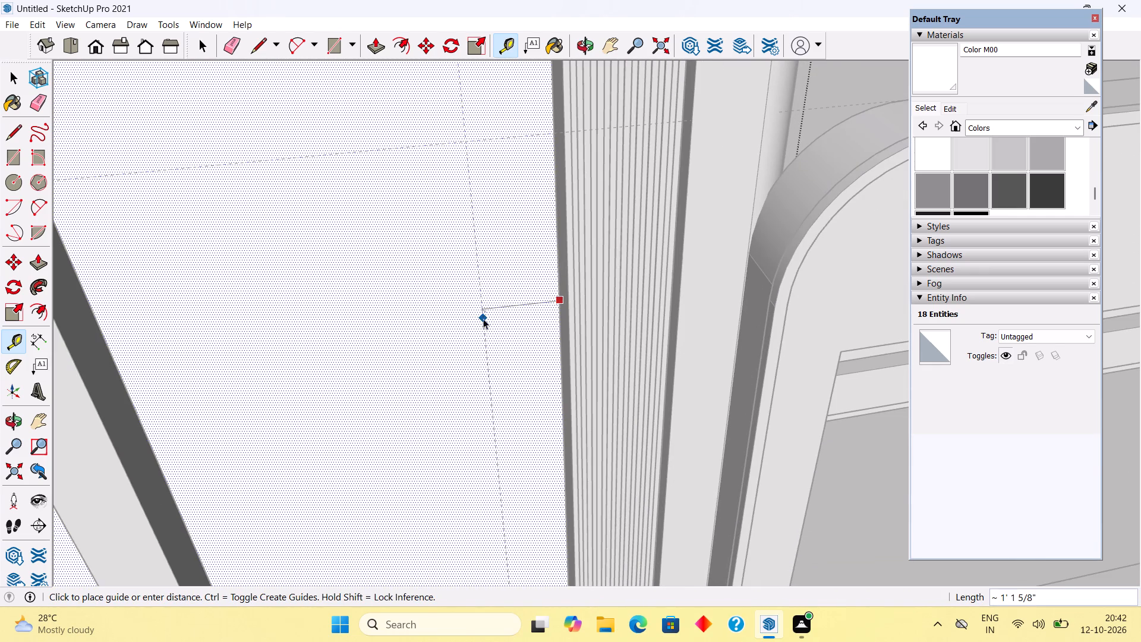
Place a vertical guide on the wall face, 1.5' from the grooved strip's edge, inside the frame's opening.
scroll(503, 302, "up", 8)
scroll(585, 303, "up", 9)
key("t")
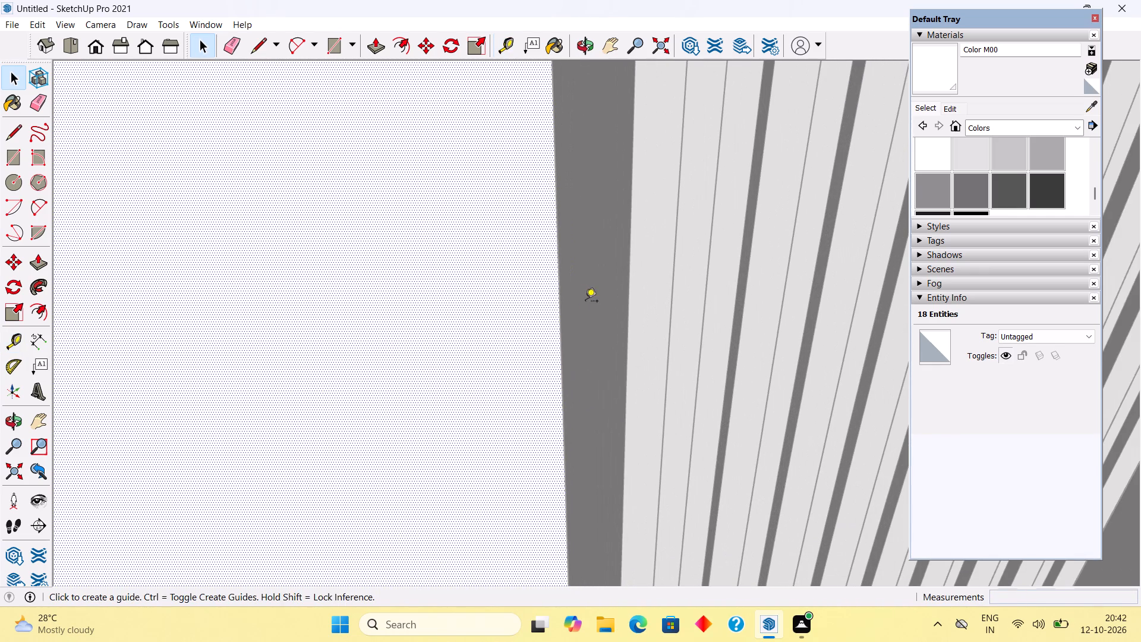
left_click(559, 279)
scroll(445, 316, "down", 12)
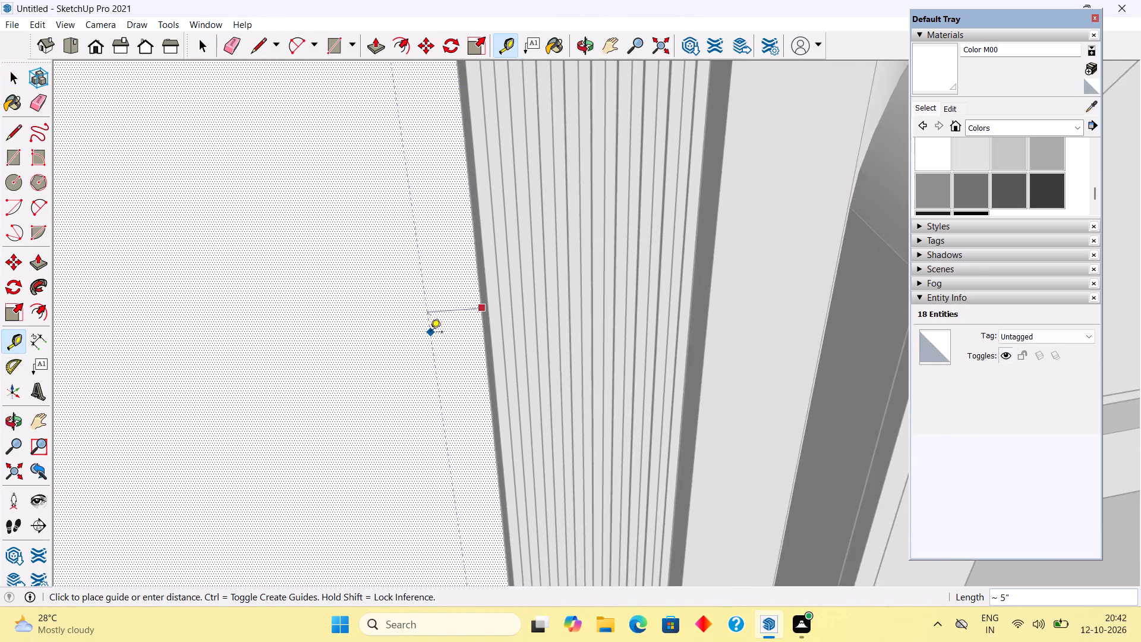
scroll(430, 333, "down", 15)
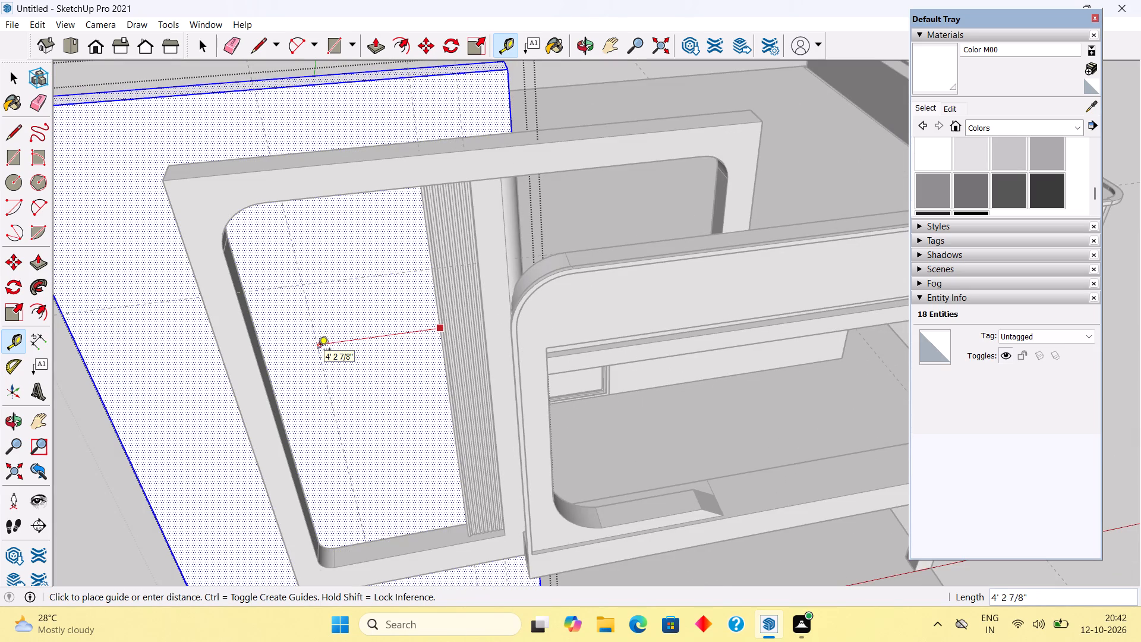
type("1.5'")
key("Return")
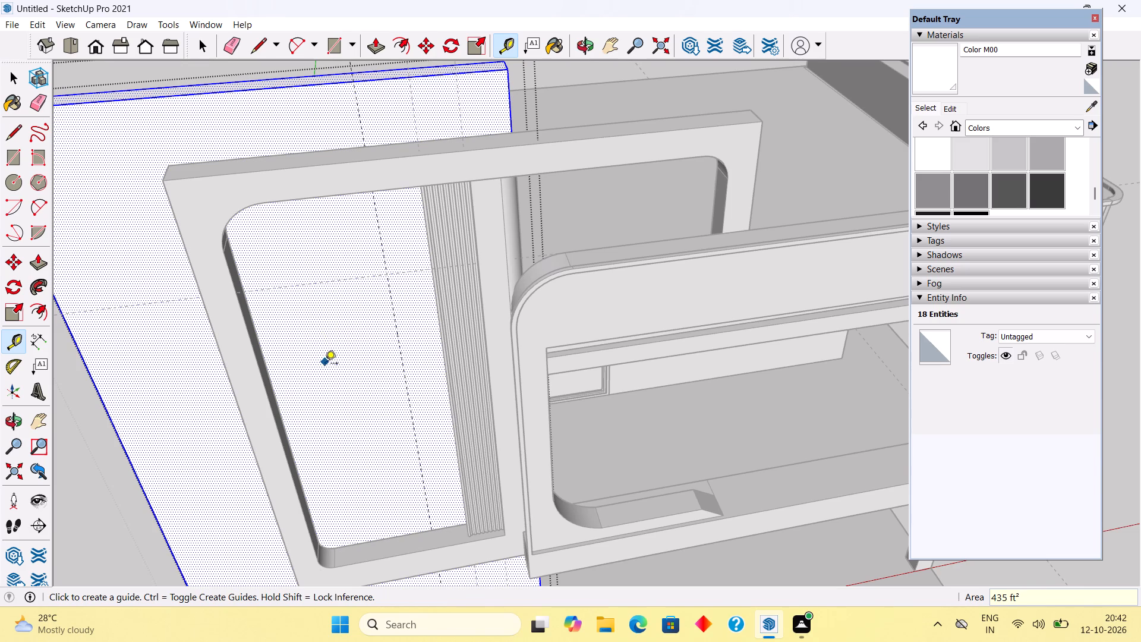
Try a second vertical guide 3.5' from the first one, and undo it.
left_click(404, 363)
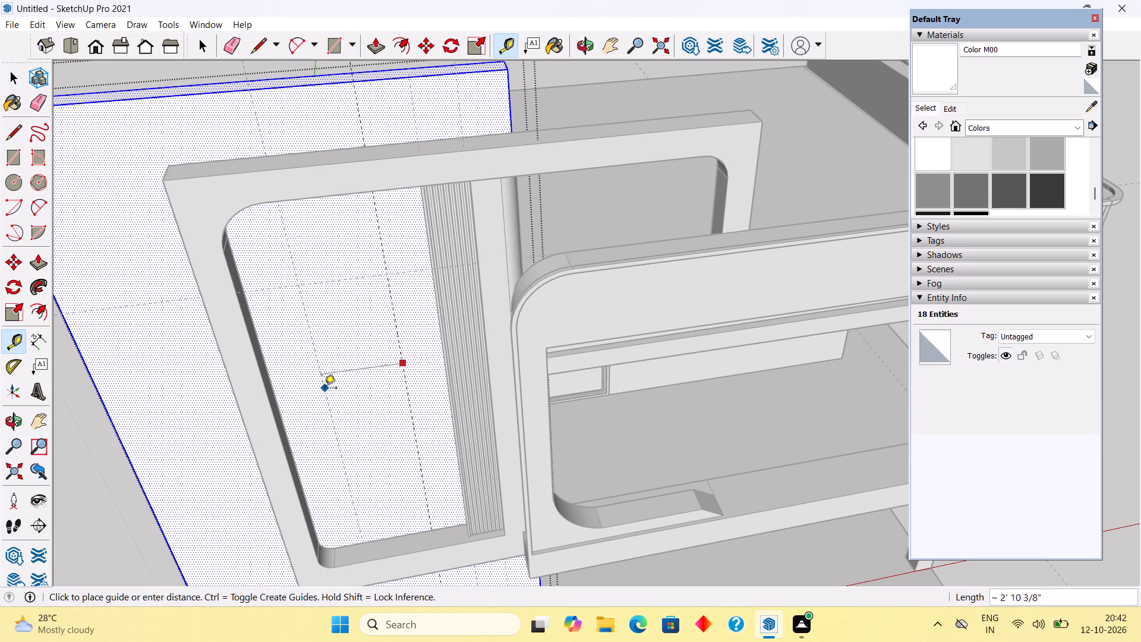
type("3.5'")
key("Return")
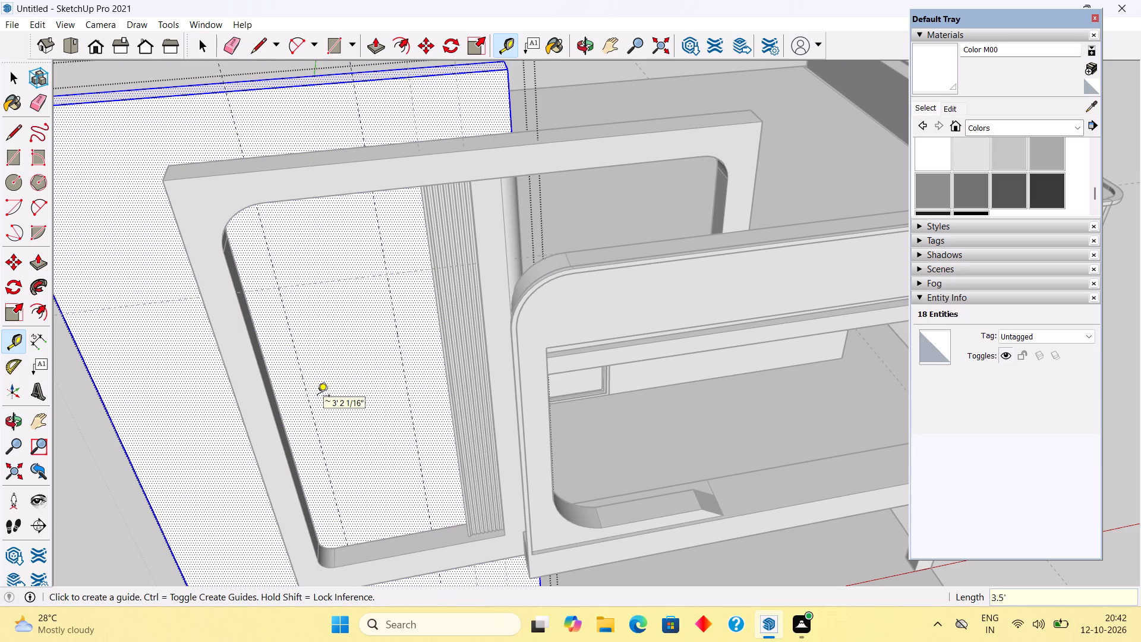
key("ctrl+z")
Place a second vertical guide 3' from the first, on the side away from the grooved strip.
left_click(405, 395)
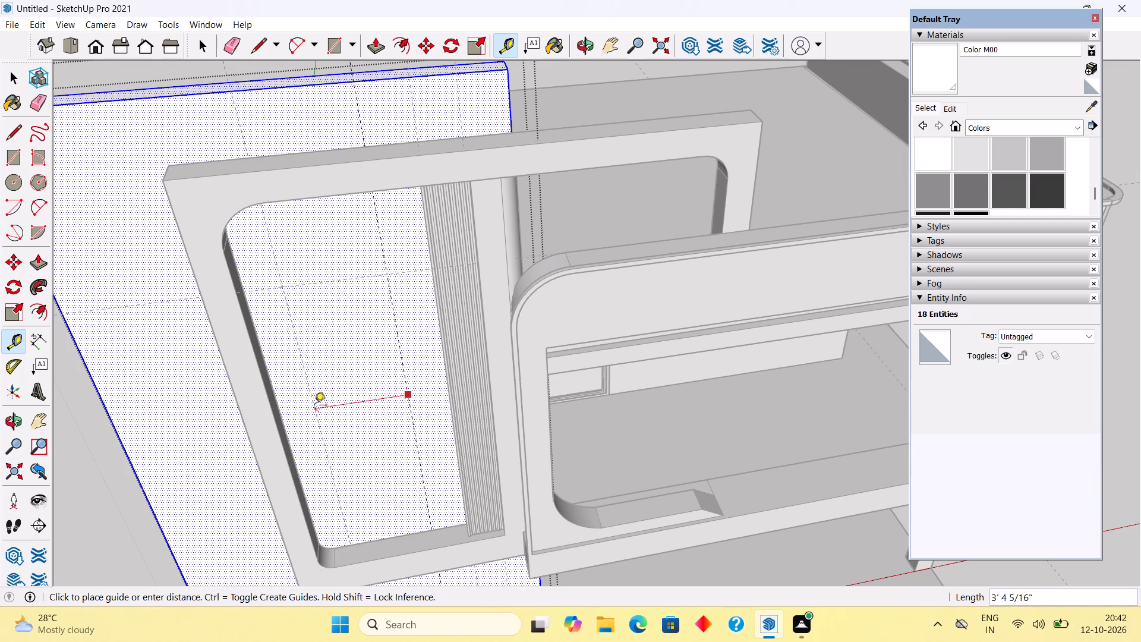
type("3'")
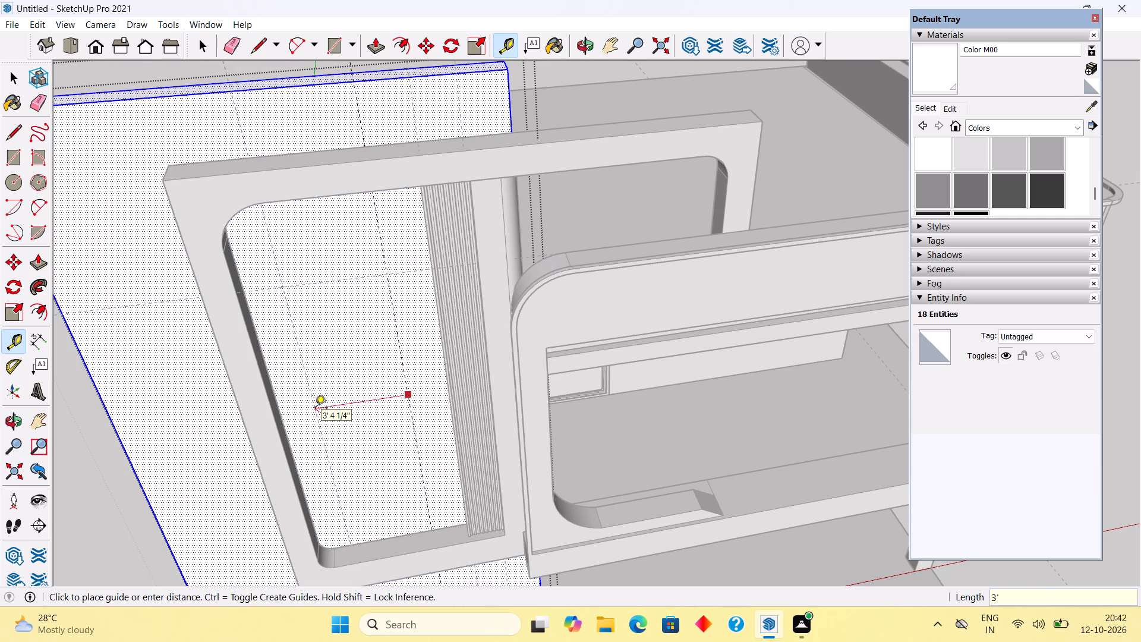
key("Return")
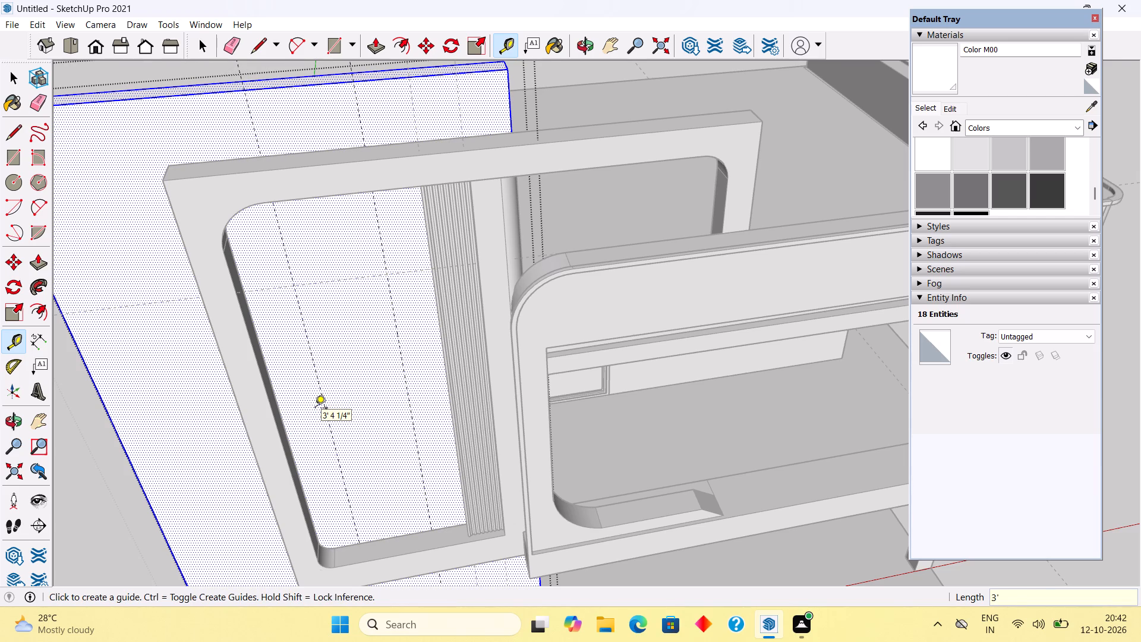
Place a horizontal guide on the wall face, 2' above the bottom edge of the frame's opening.
scroll(316, 406, "down", 6)
middle_click_drag(365, 501, 366, 398)
scroll(353, 454, "up", 9)
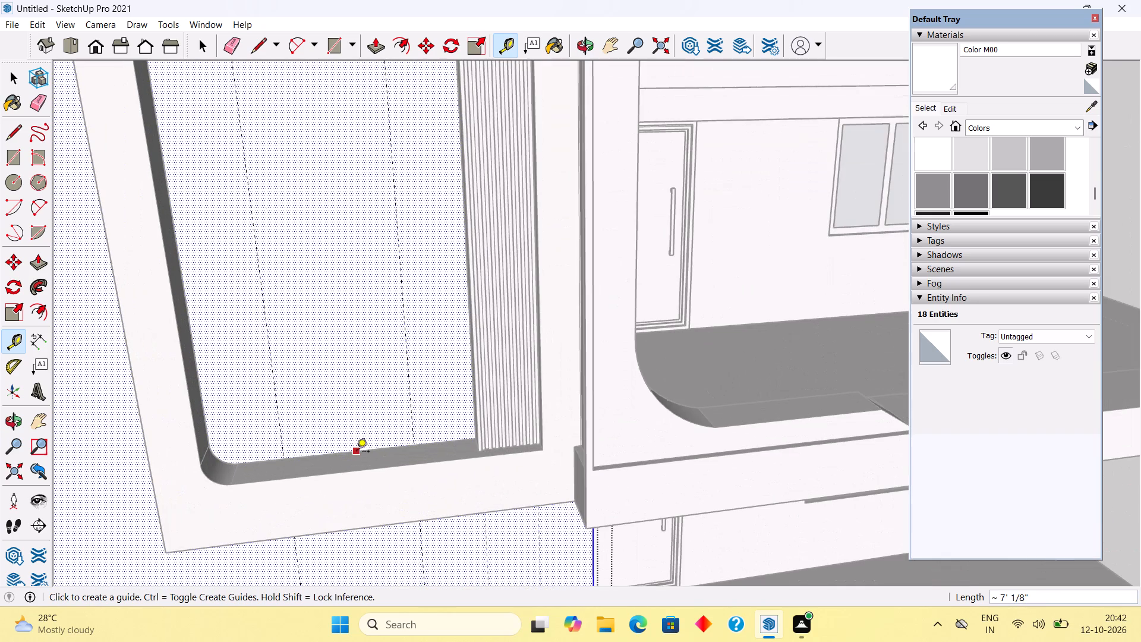
scroll(357, 452, "up", 1)
left_click(357, 452)
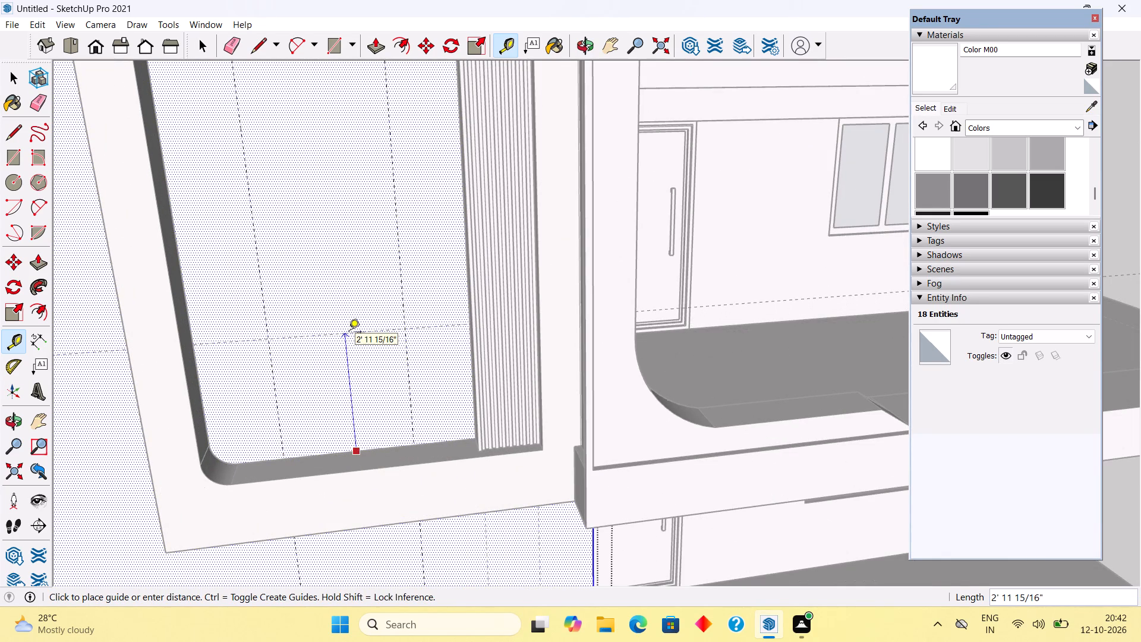
type("2'")
key("Return")
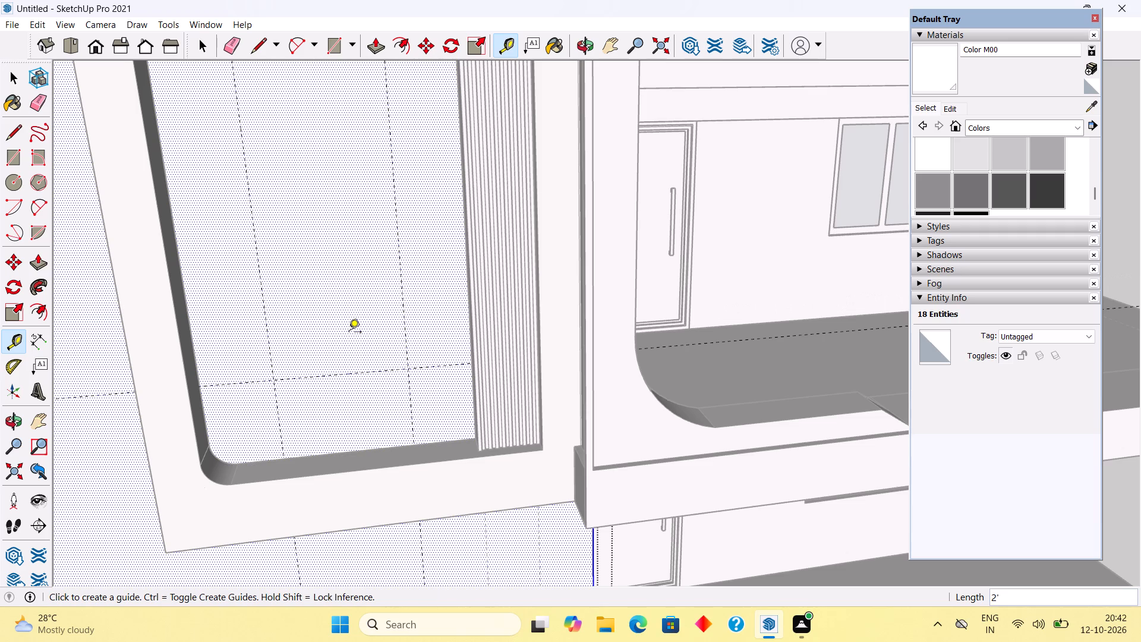
Place a guide along the top edge of the frame's opening on the wall face.
scroll(349, 333, "down", 4)
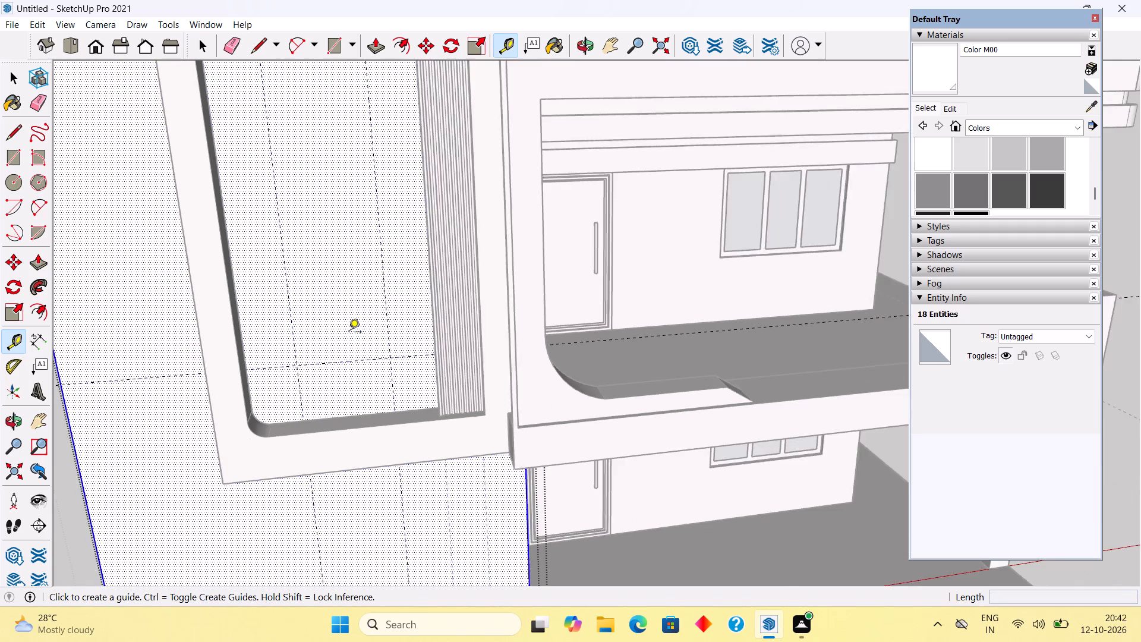
scroll(349, 333, "down", 8)
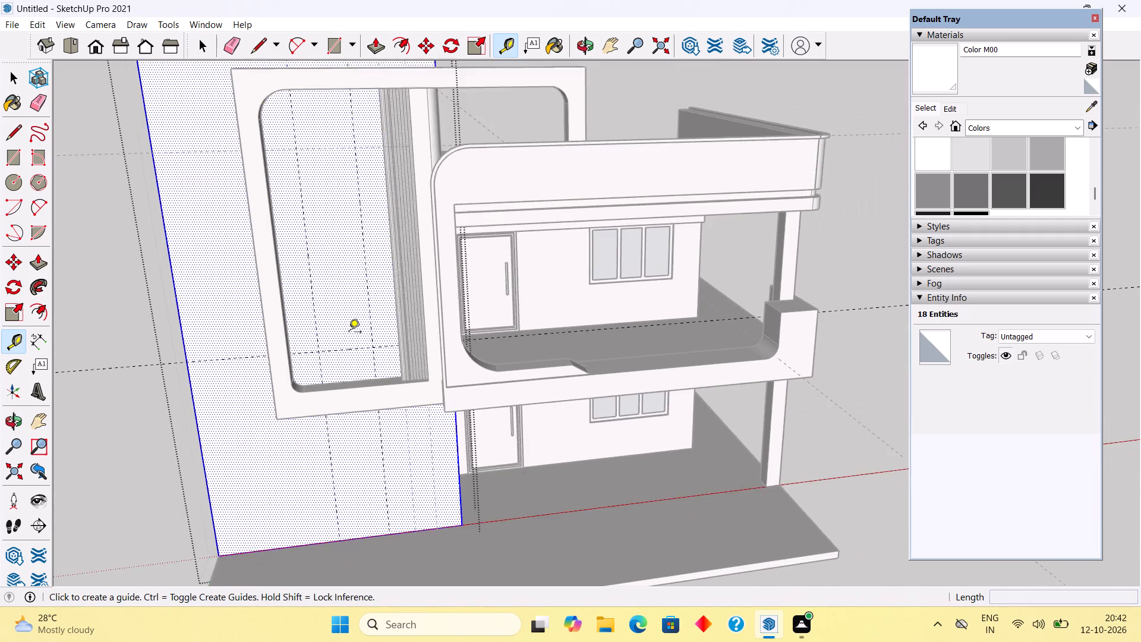
scroll(349, 333, "down", 2)
scroll(342, 204, "up", 6)
middle_click_drag(332, 167, 327, 102)
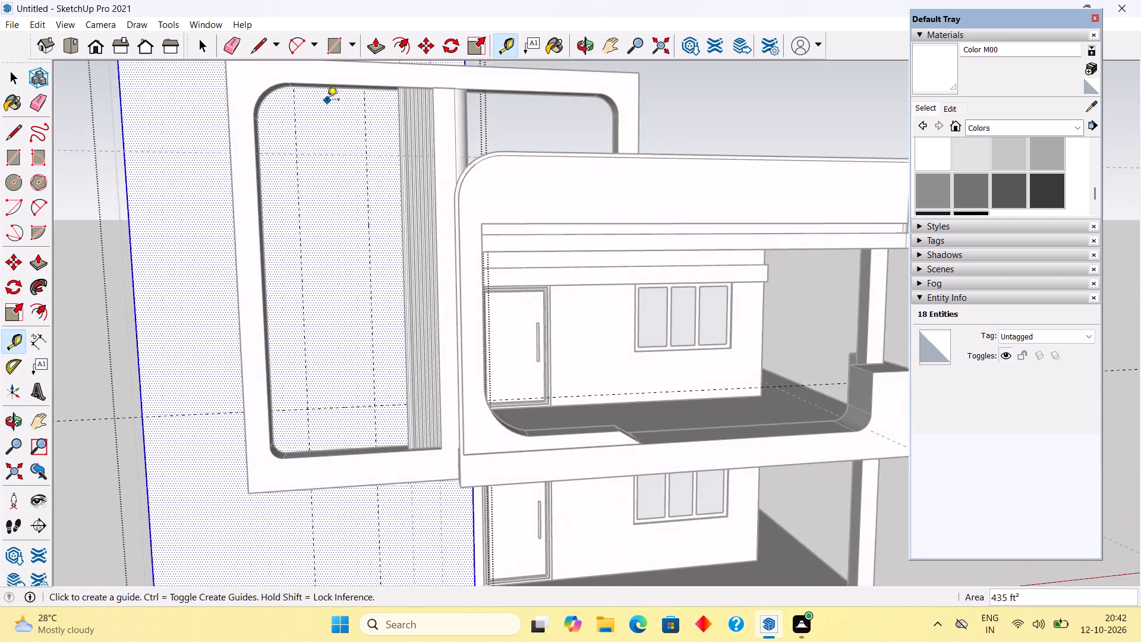
scroll(327, 99, "up", 1)
scroll(330, 96, "down", 6)
scroll(338, 164, "down", 5)
scroll(326, 114, "up", 15)
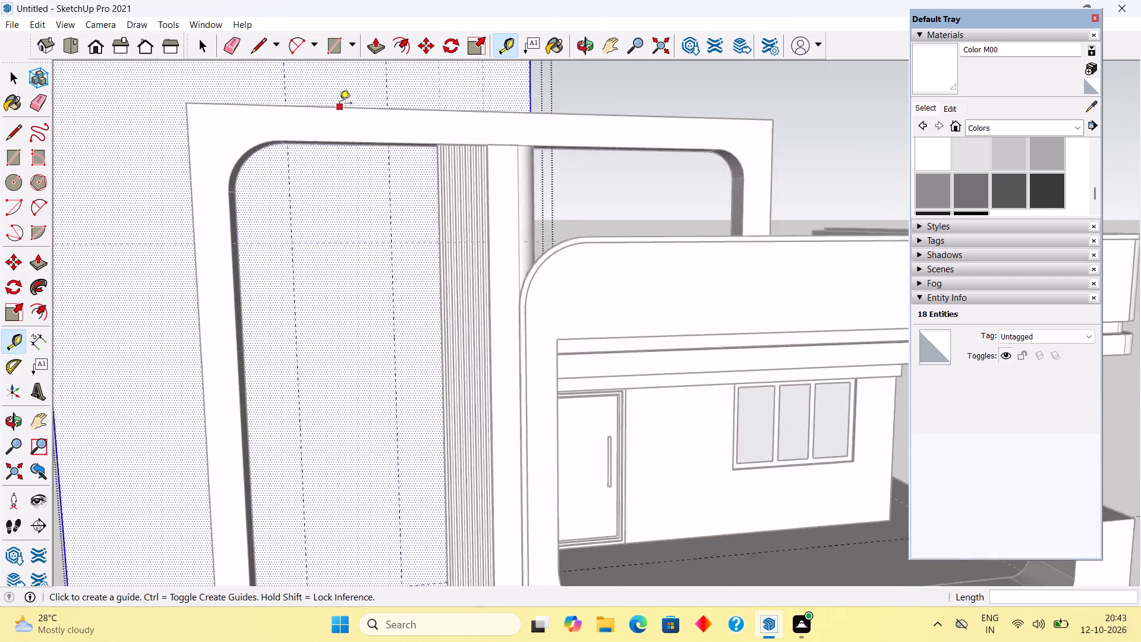
scroll(339, 104, "up", 1)
middle_click_drag(343, 163, 343, 140)
scroll(343, 137, "up", 6)
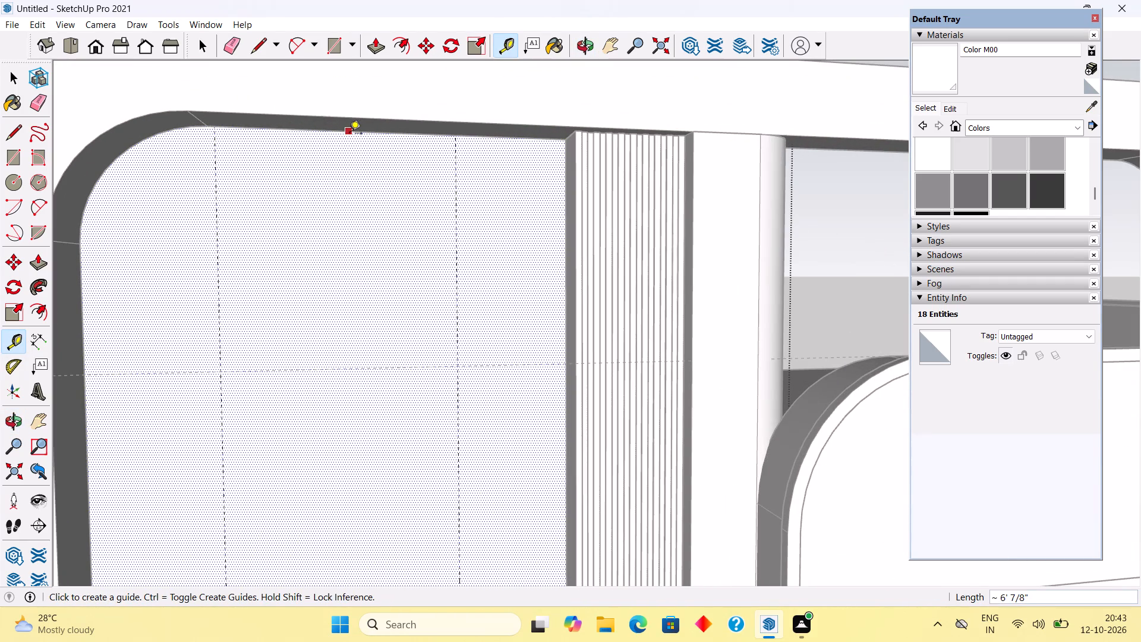
double_click(353, 135)
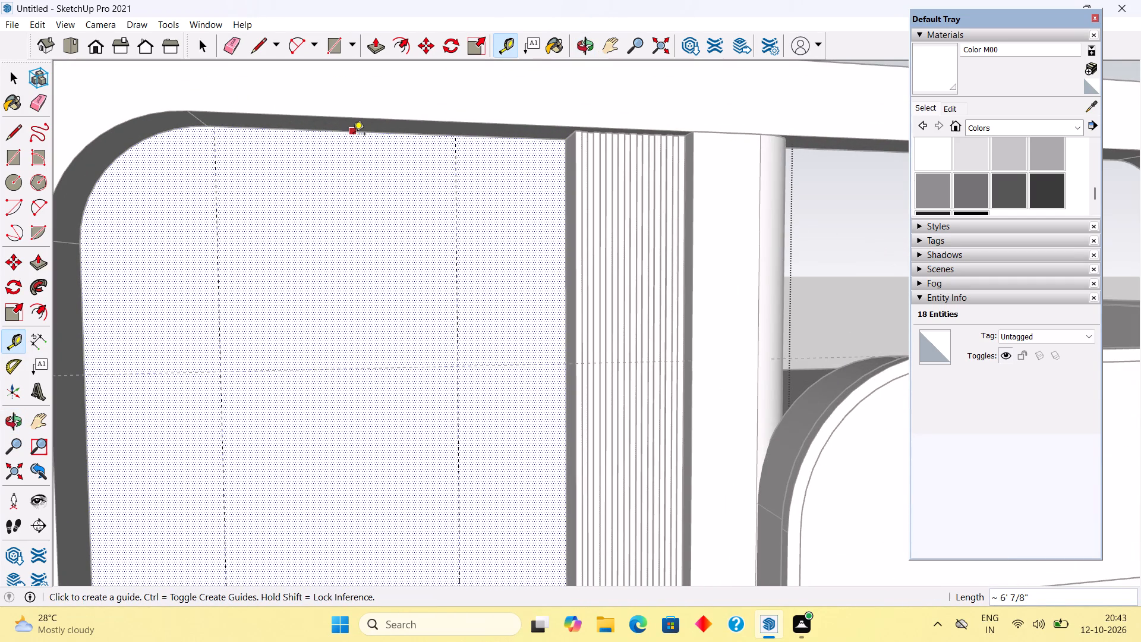
key("space")
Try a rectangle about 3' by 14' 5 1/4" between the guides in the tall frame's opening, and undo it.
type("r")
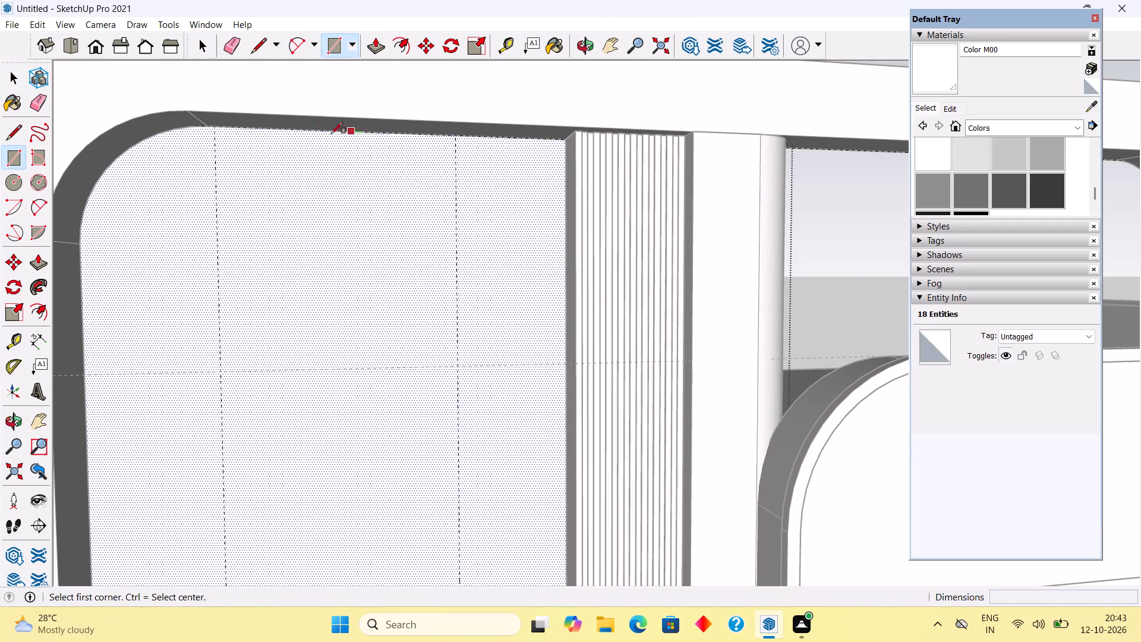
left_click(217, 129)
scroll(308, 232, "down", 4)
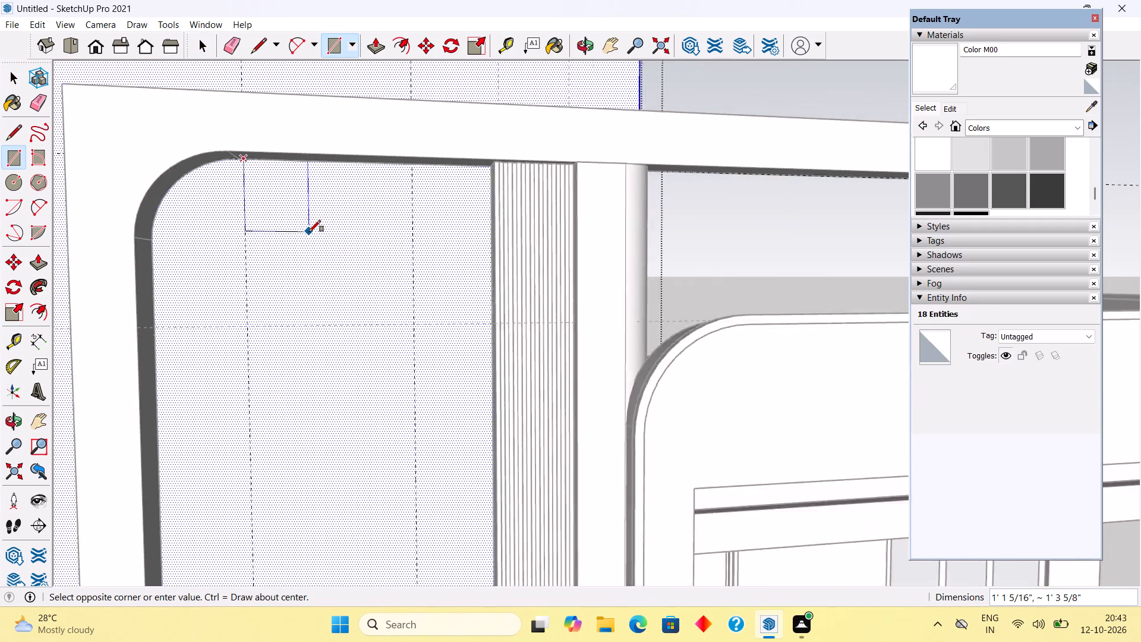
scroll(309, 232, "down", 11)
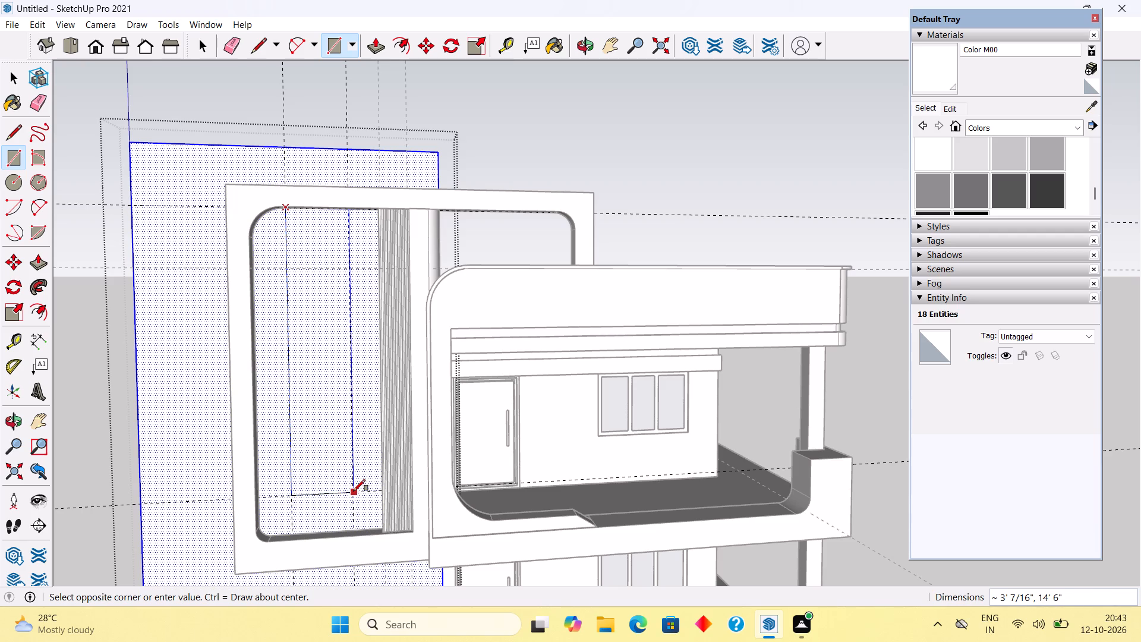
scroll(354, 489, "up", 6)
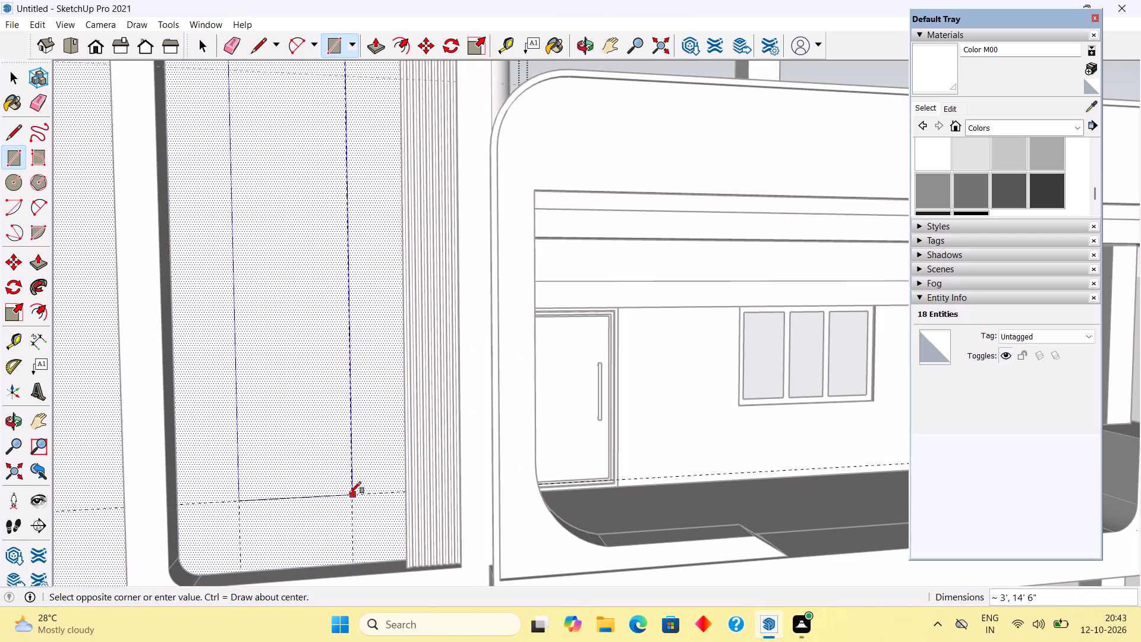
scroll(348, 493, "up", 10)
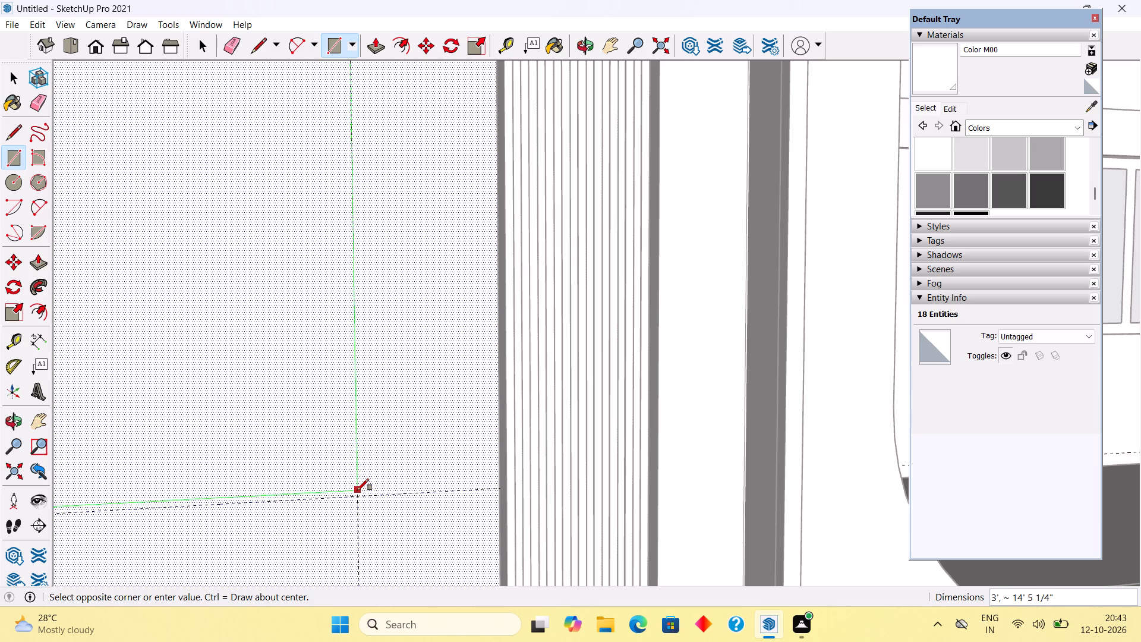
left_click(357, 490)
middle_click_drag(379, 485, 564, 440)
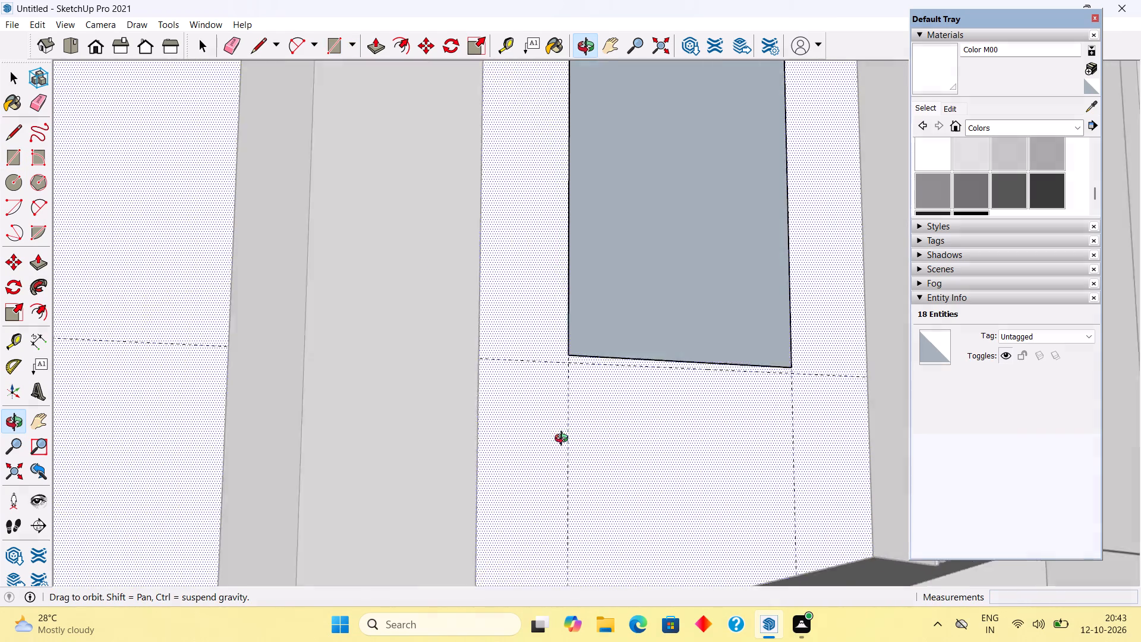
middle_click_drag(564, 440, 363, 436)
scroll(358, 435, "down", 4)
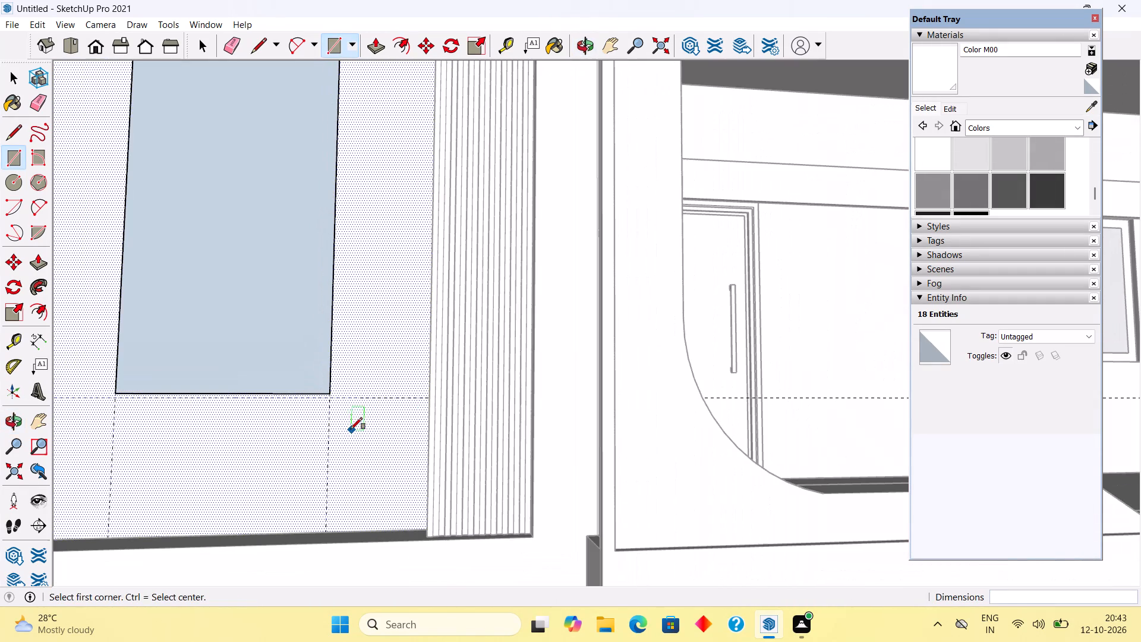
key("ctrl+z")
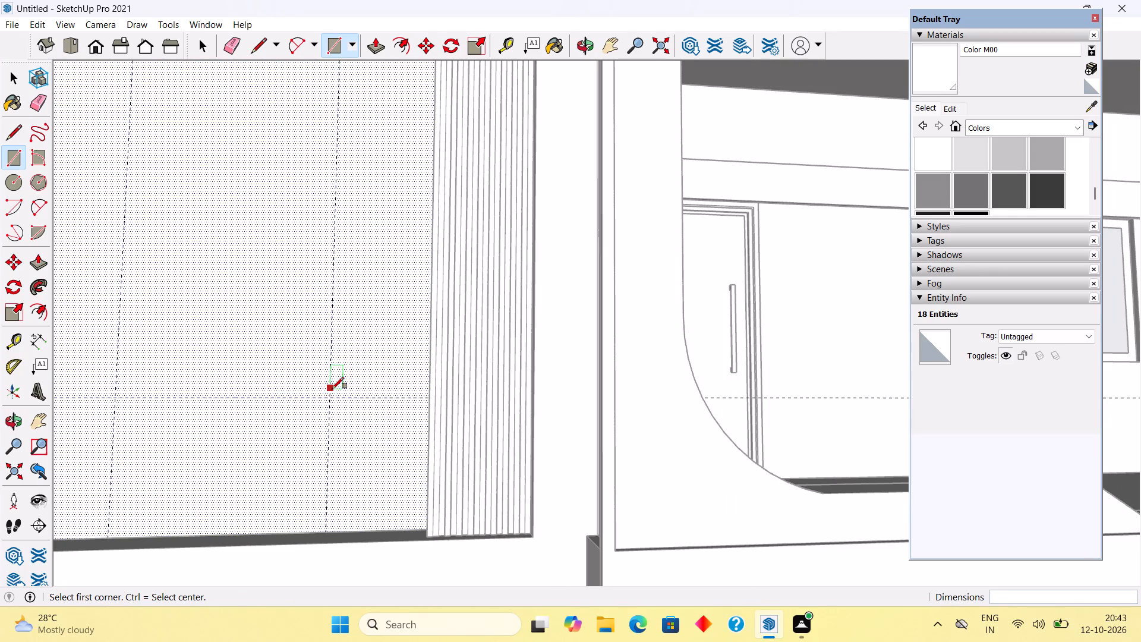
Examine the guide intersection in the frame's opening and the thickness of the tall wall from the front and side.
scroll(332, 389, "down", 2)
scroll(332, 398, "up", 16)
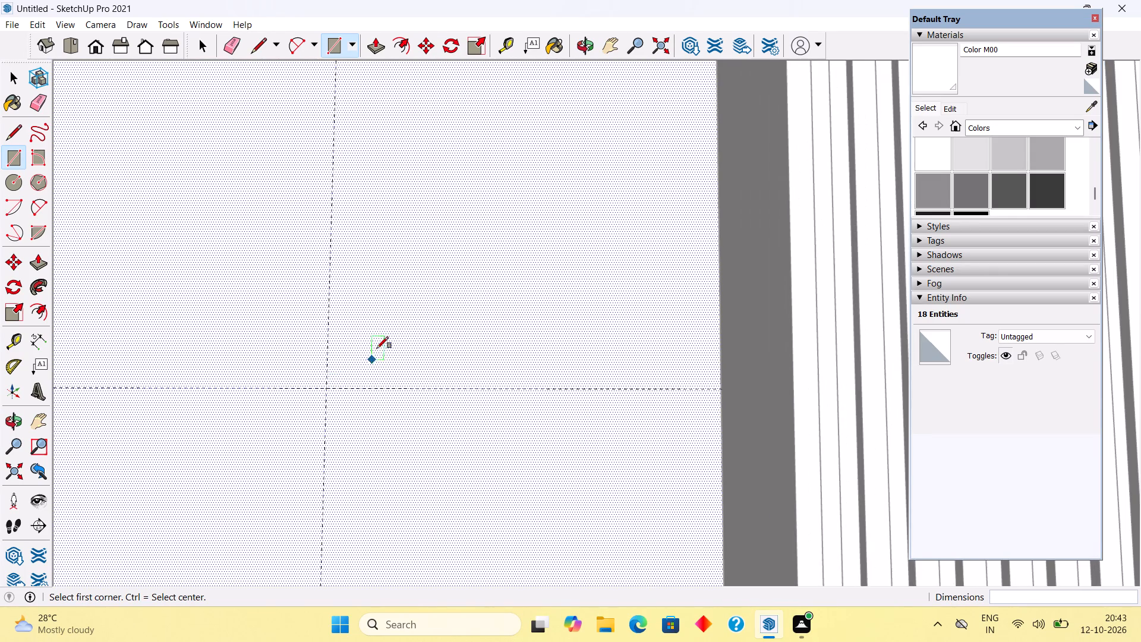
key("space")
middle_click_drag(371, 350, 89, 569)
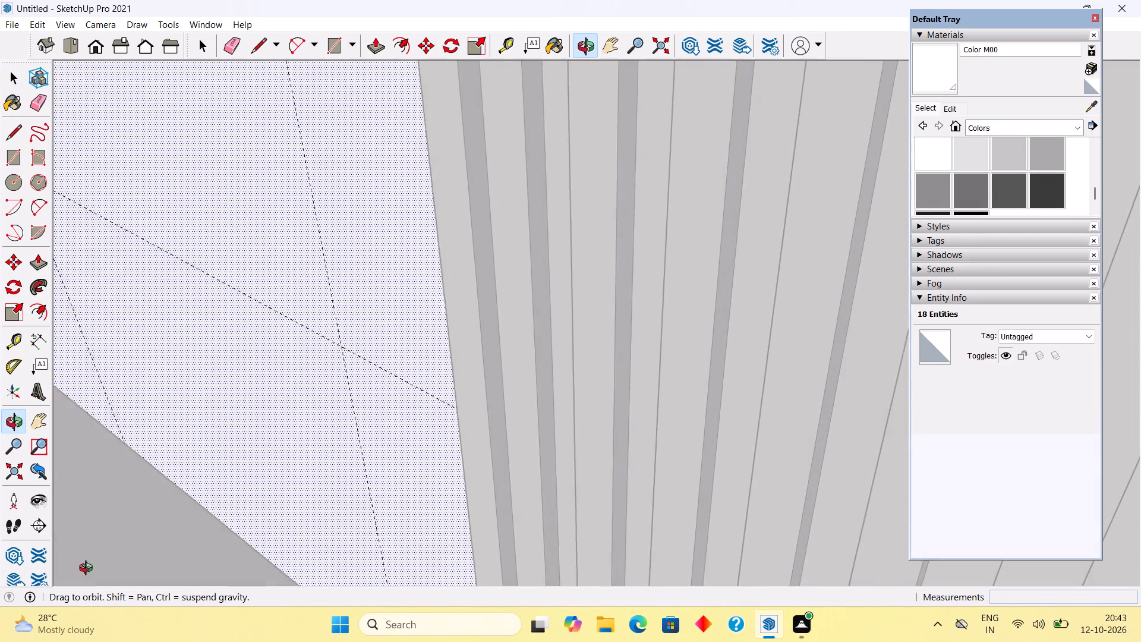
middle_click_drag(89, 569, 106, 503)
scroll(307, 285, "up", 5)
middle_click_drag(331, 375, 293, 451)
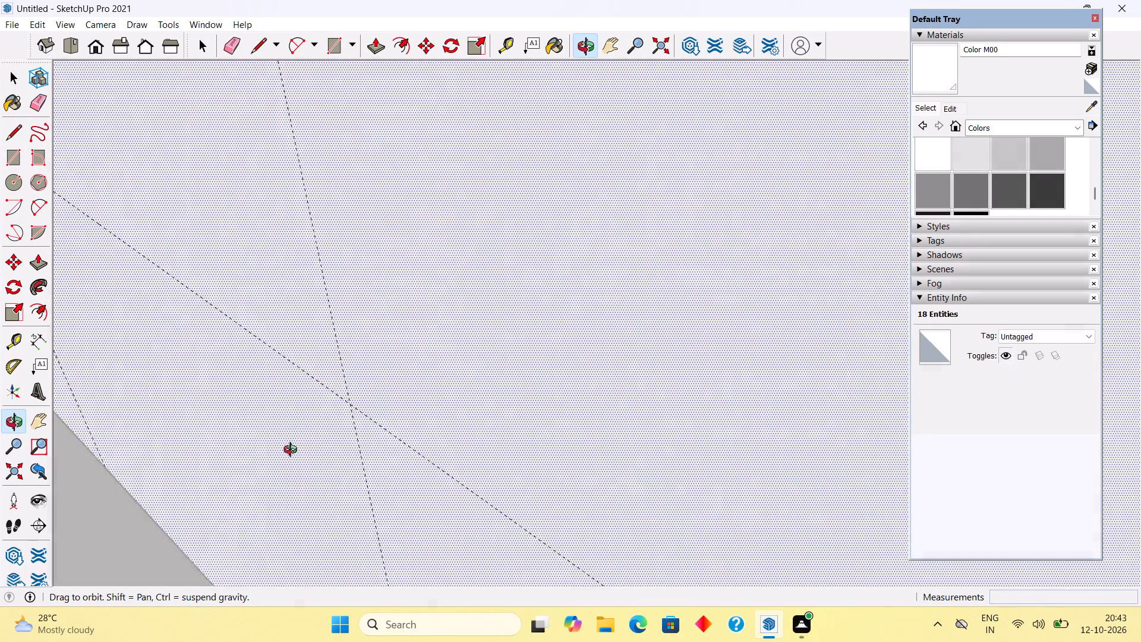
middle_click_drag(293, 451, 249, 502)
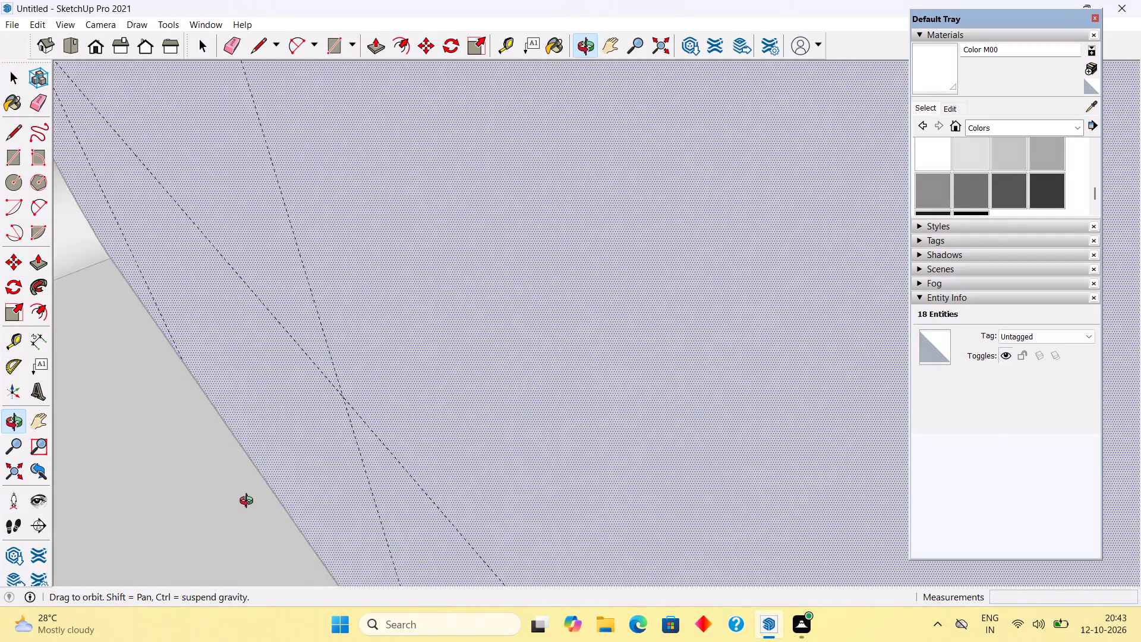
middle_click_drag(249, 502, 342, 478)
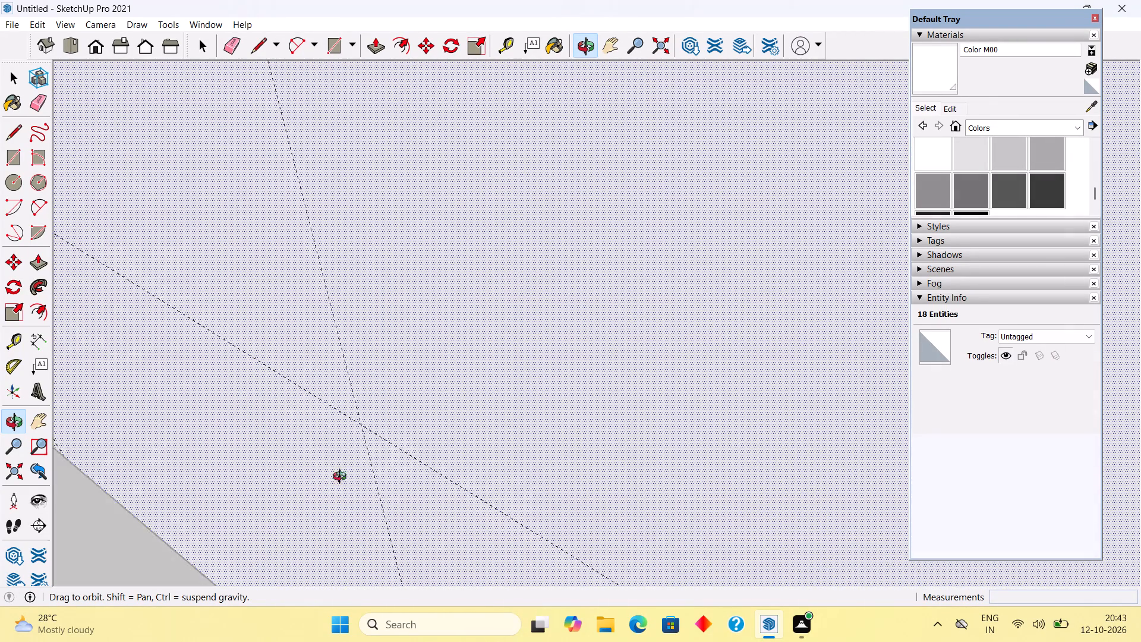
middle_click_drag(342, 478, 426, 471)
scroll(426, 471, "down", 3)
scroll(428, 462, "down", 19)
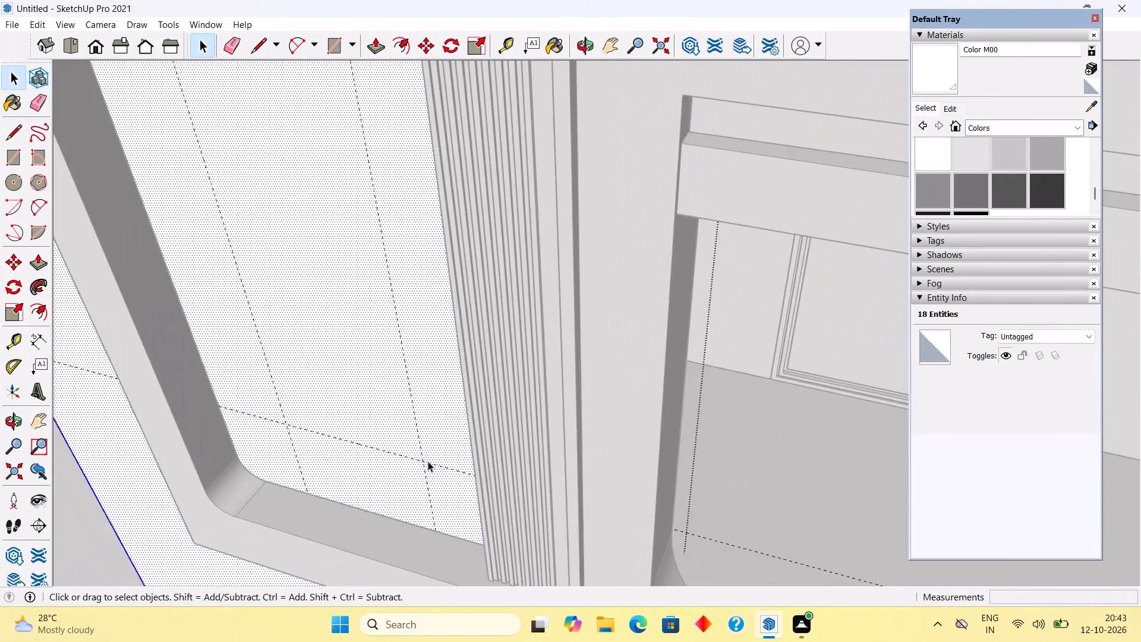
scroll(428, 461, "down", 5)
middle_click_drag(438, 451, 893, 306)
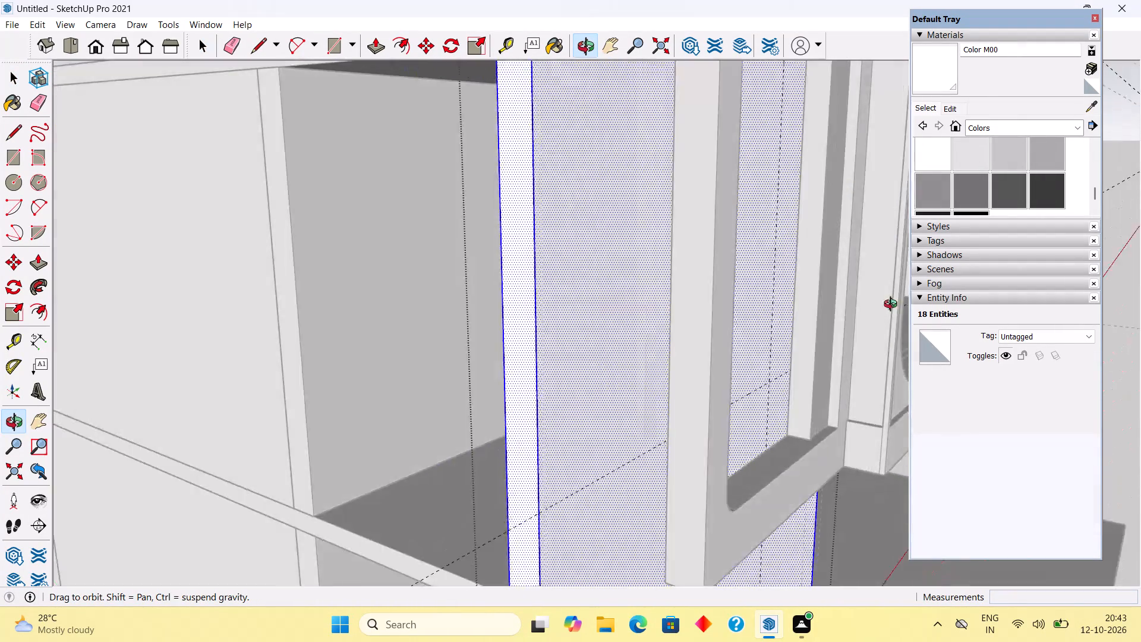
middle_click_drag(893, 306, 963, 266)
scroll(677, 508, "up", 4)
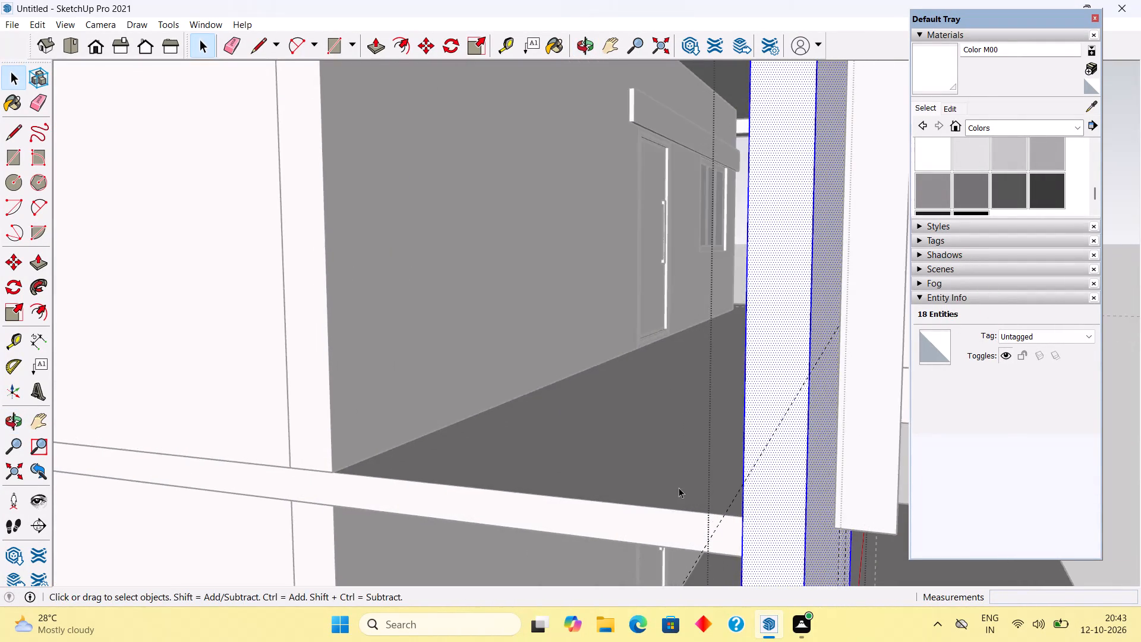
middle_click_drag(690, 446, 684, 449)
scroll(692, 453, "down", 4)
scroll(749, 469, "up", 8)
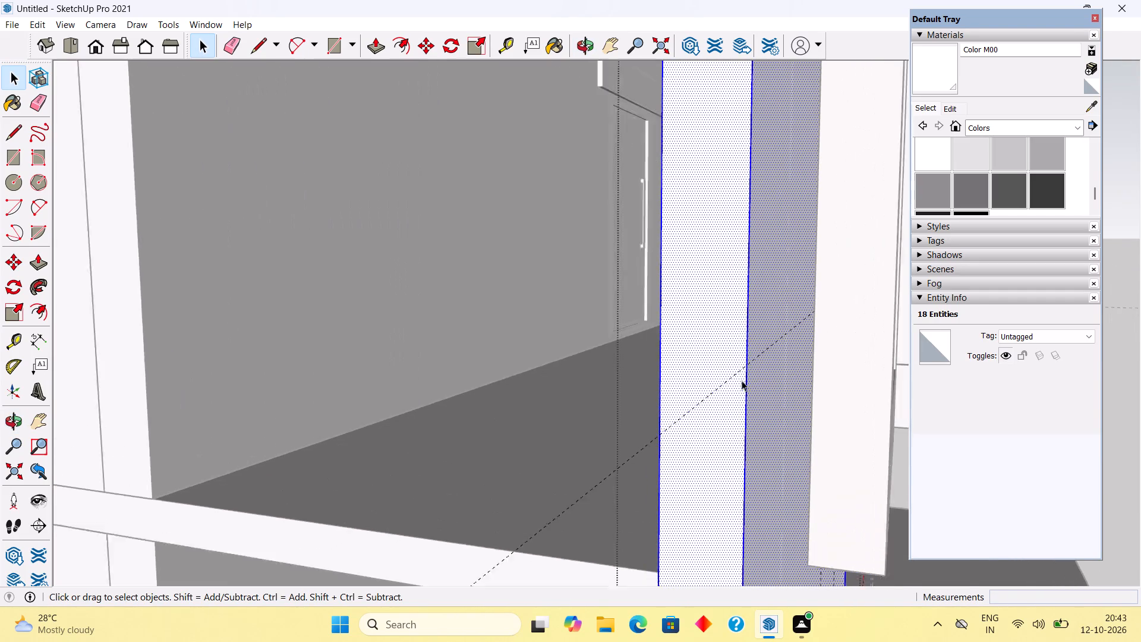
scroll(742, 380, "up", 14)
middle_click_drag(758, 338, 782, 405)
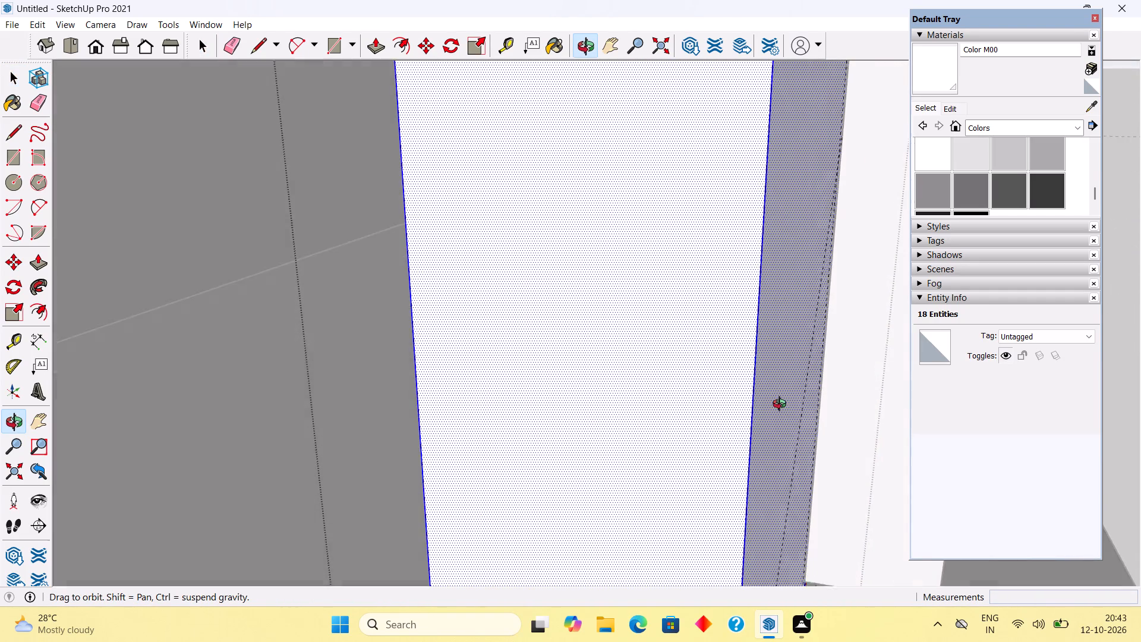
middle_click_drag(782, 405, 808, 392)
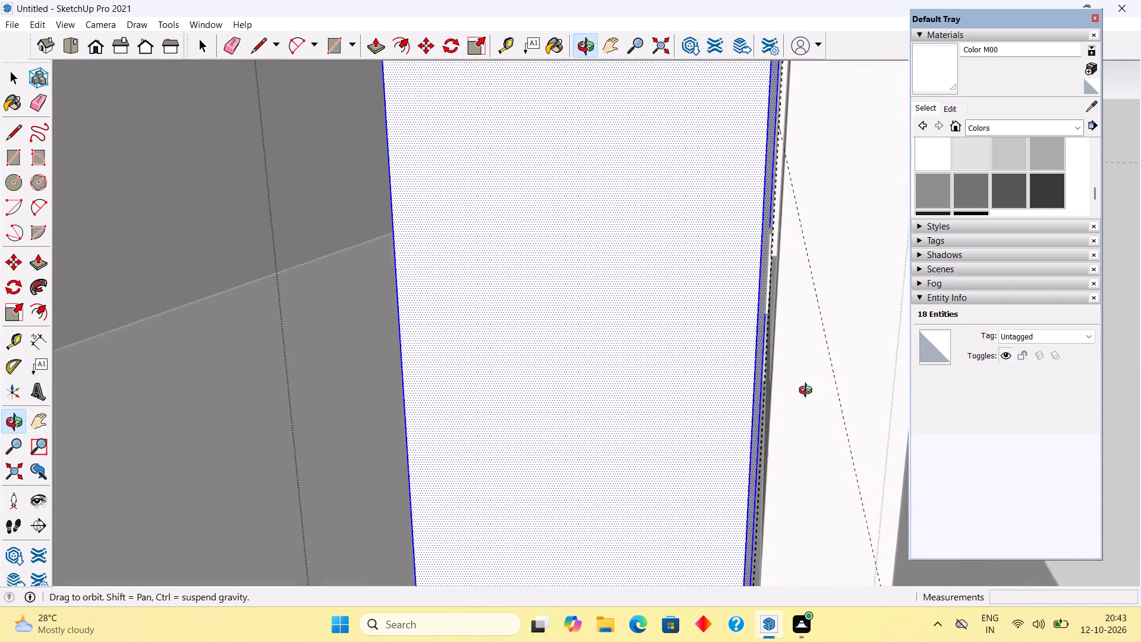
middle_click_drag(808, 392, 610, 389)
scroll(610, 389, "down", 18)
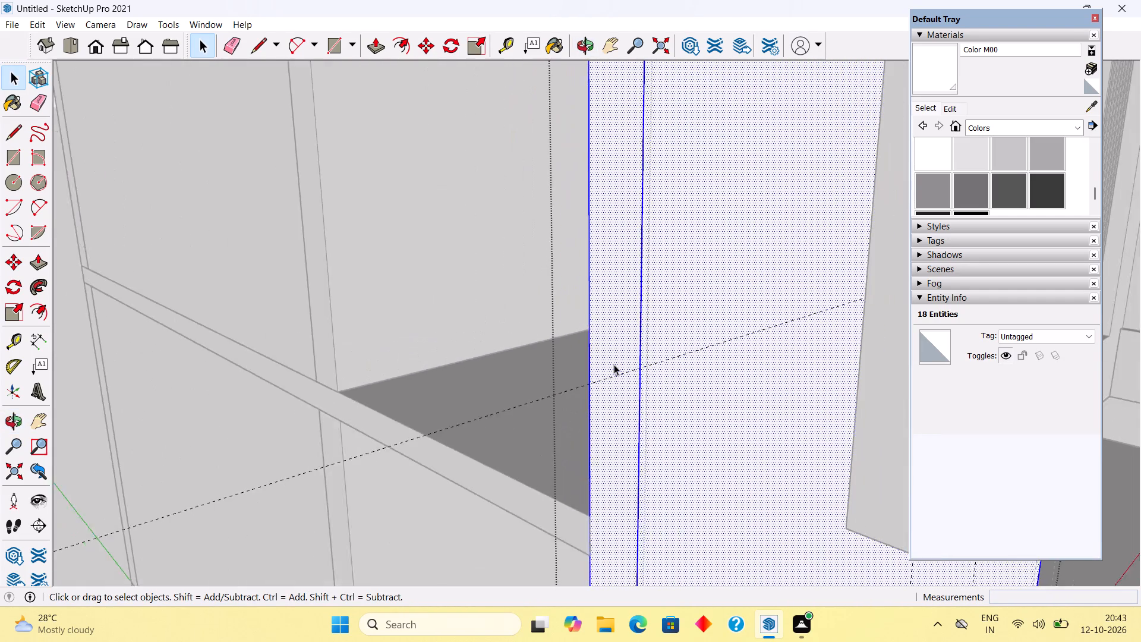
scroll(614, 364, "down", 17)
scroll(614, 364, "down", 4)
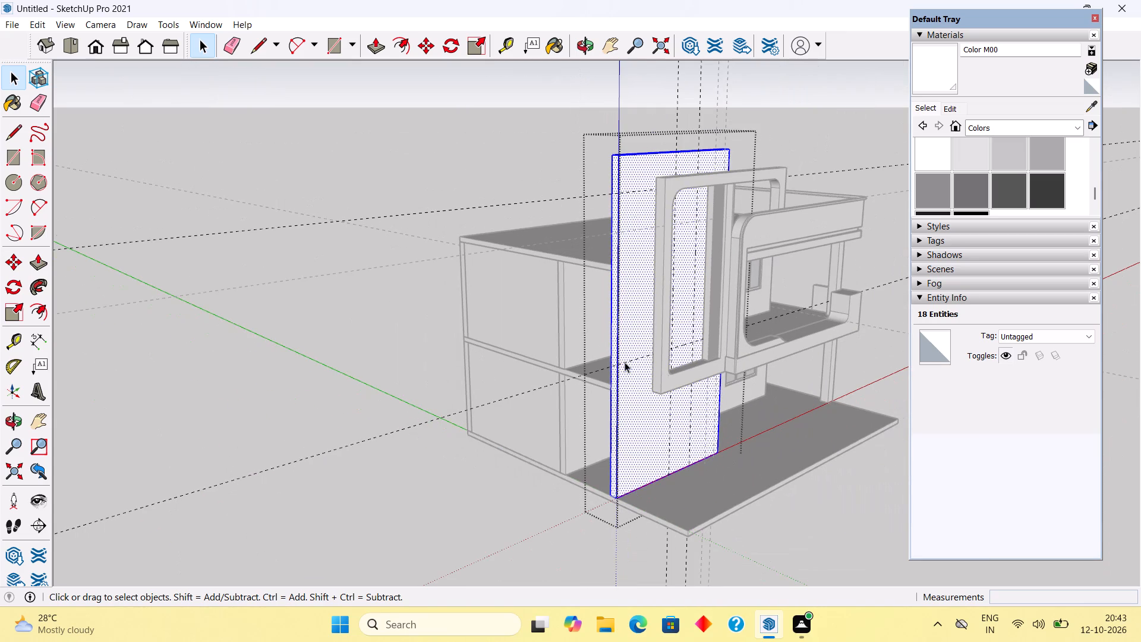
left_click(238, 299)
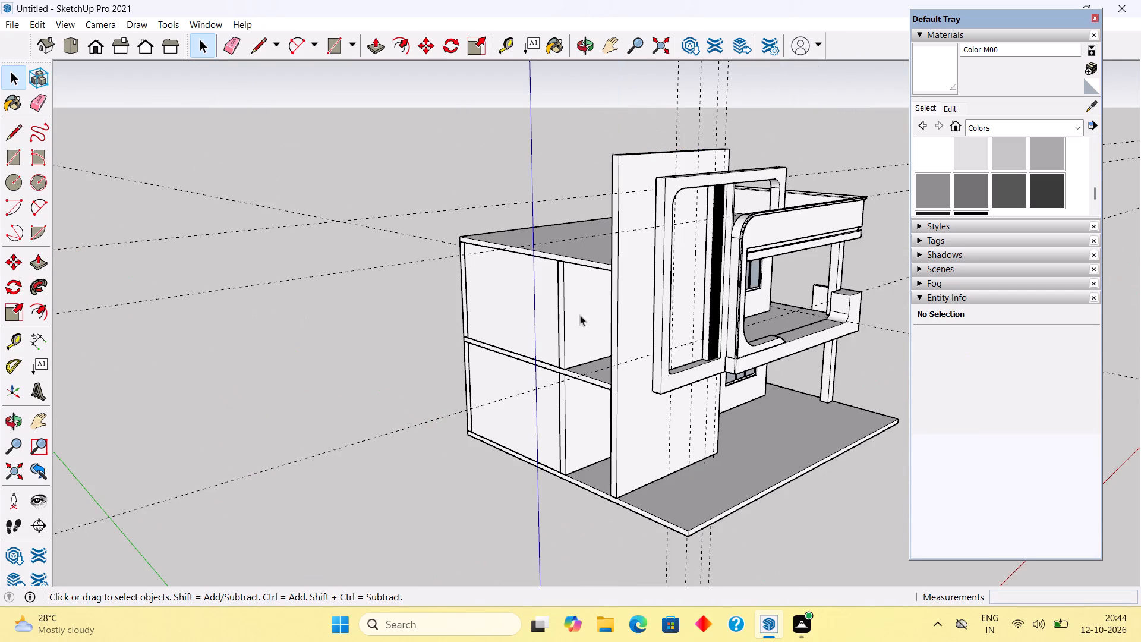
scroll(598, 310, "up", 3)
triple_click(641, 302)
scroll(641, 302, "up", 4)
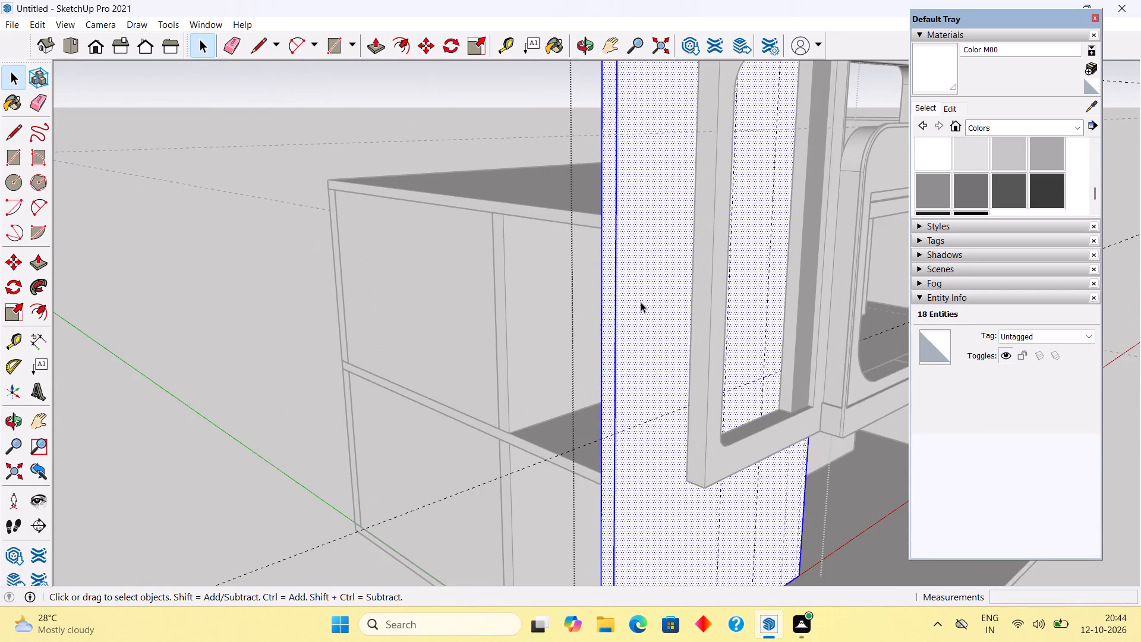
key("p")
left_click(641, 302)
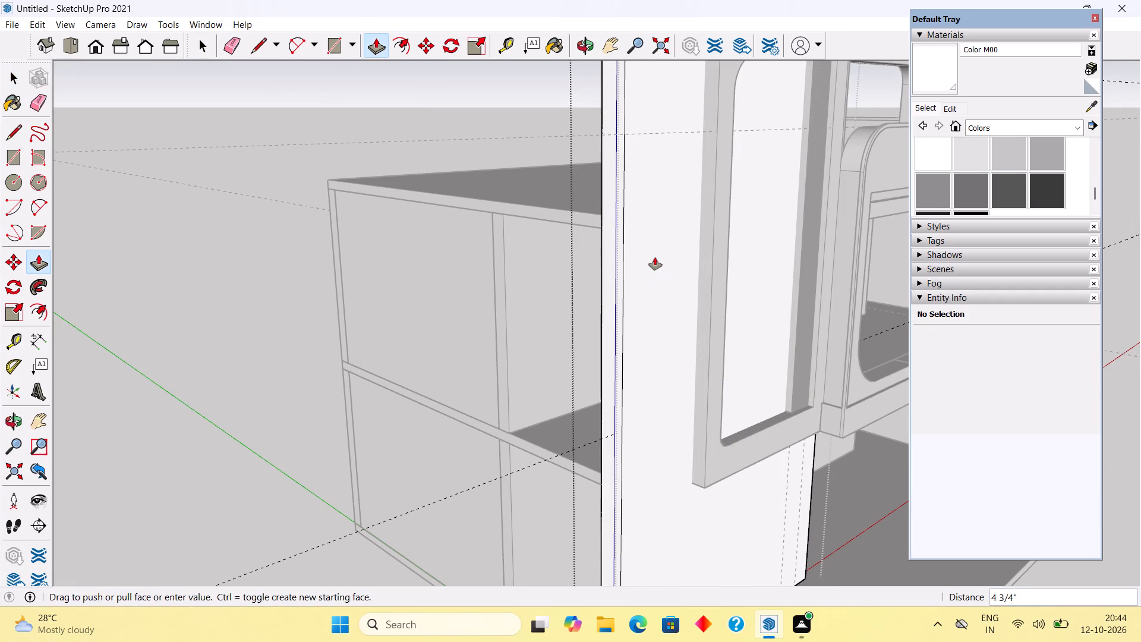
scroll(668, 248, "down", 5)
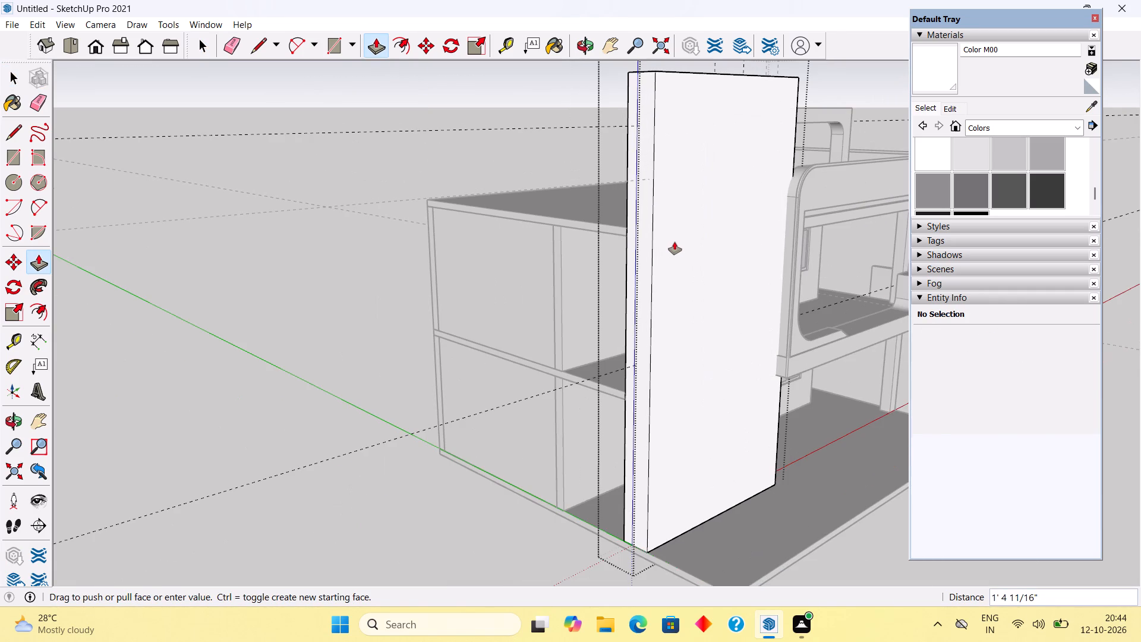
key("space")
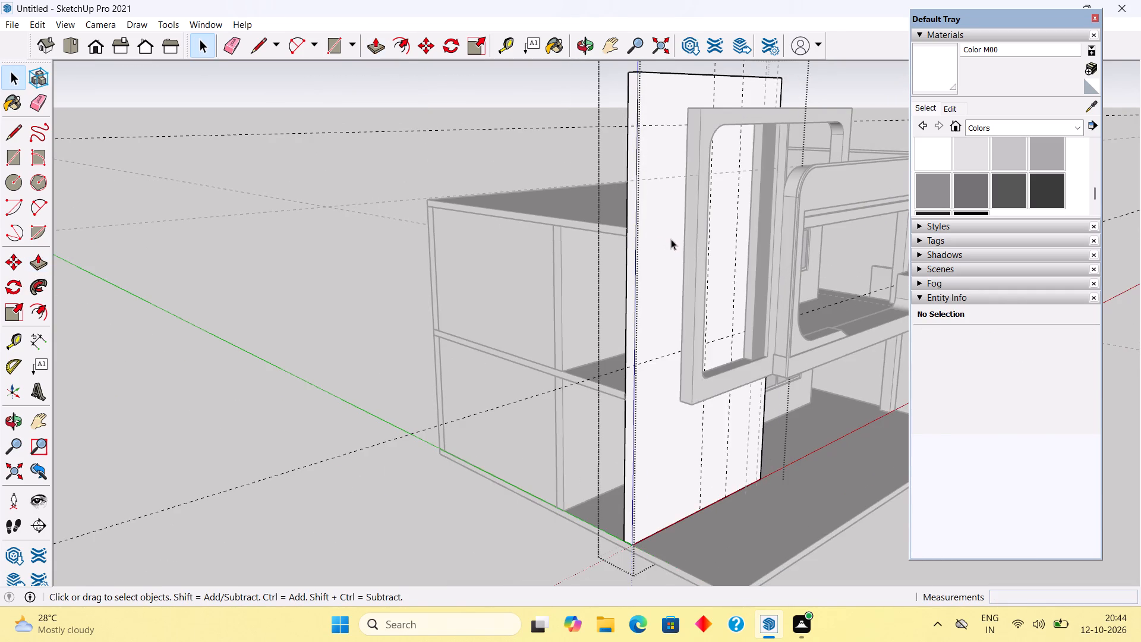
Push/Pull the front face of the tall wall outward about 1 1/16" towards the frame, and leave the wall's group.
scroll(673, 240, "up", 10)
left_click(680, 250)
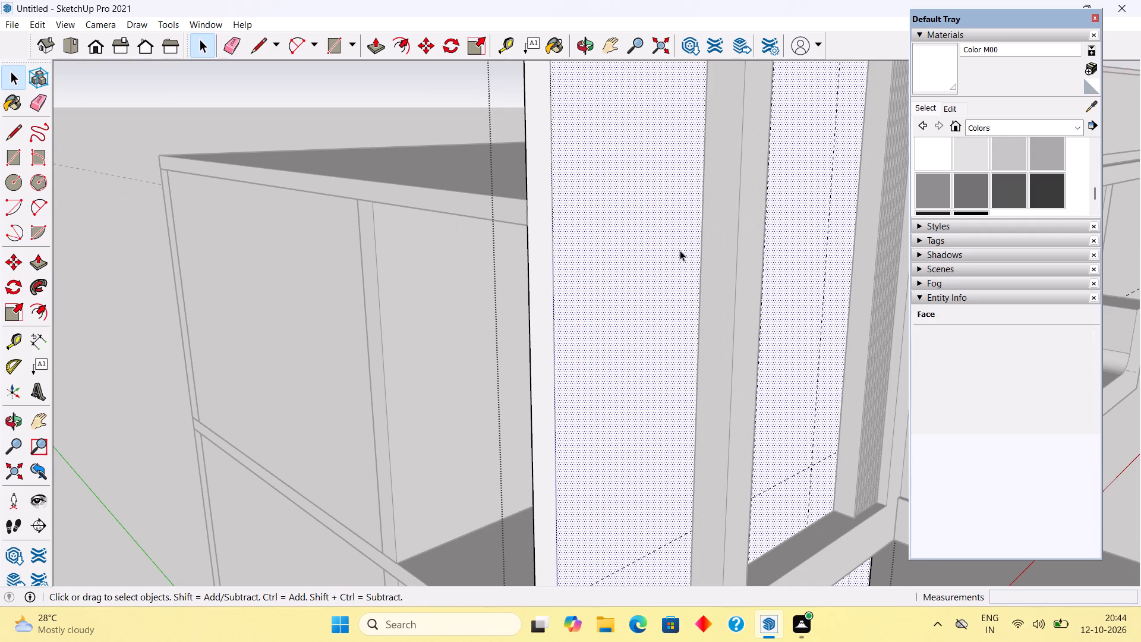
scroll(683, 252, "up", 10)
key("p")
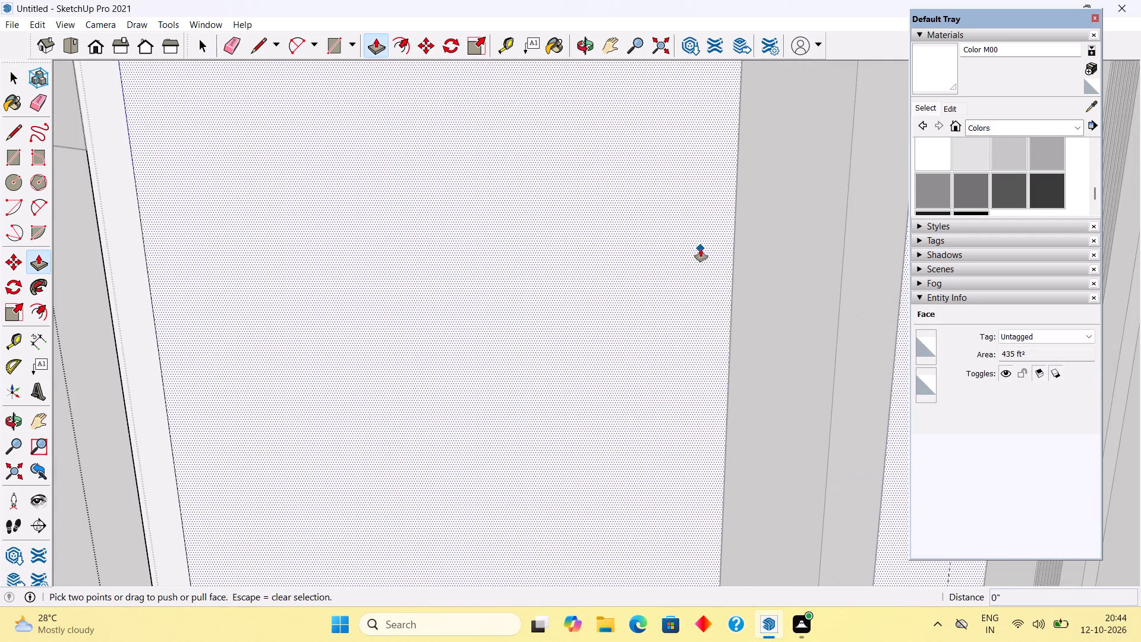
left_click(701, 249)
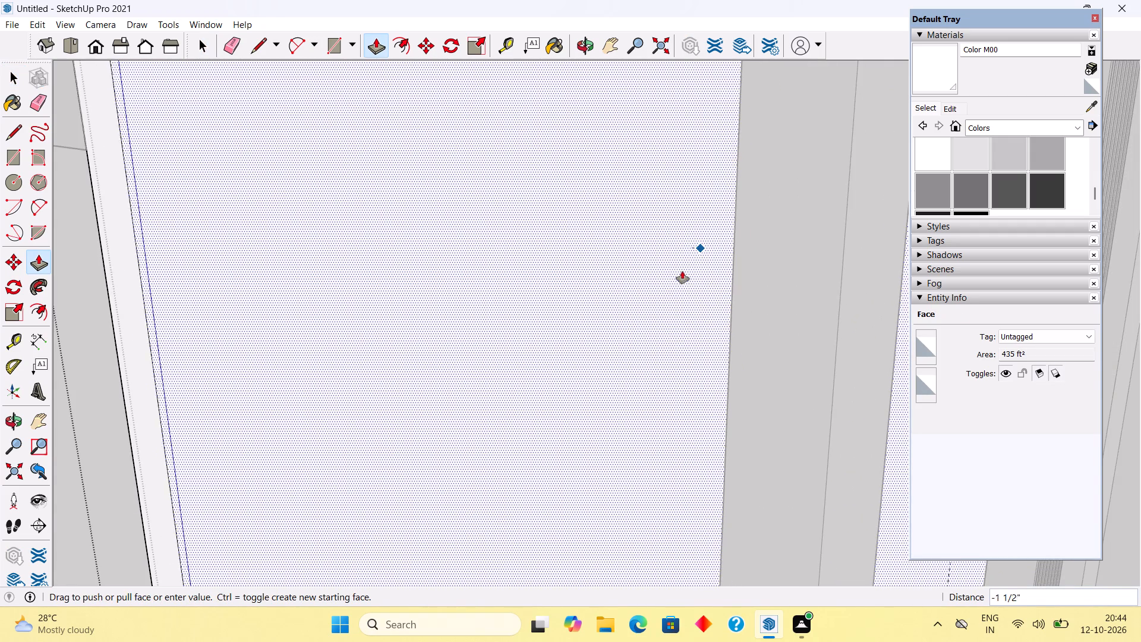
scroll(692, 269, "down", 20)
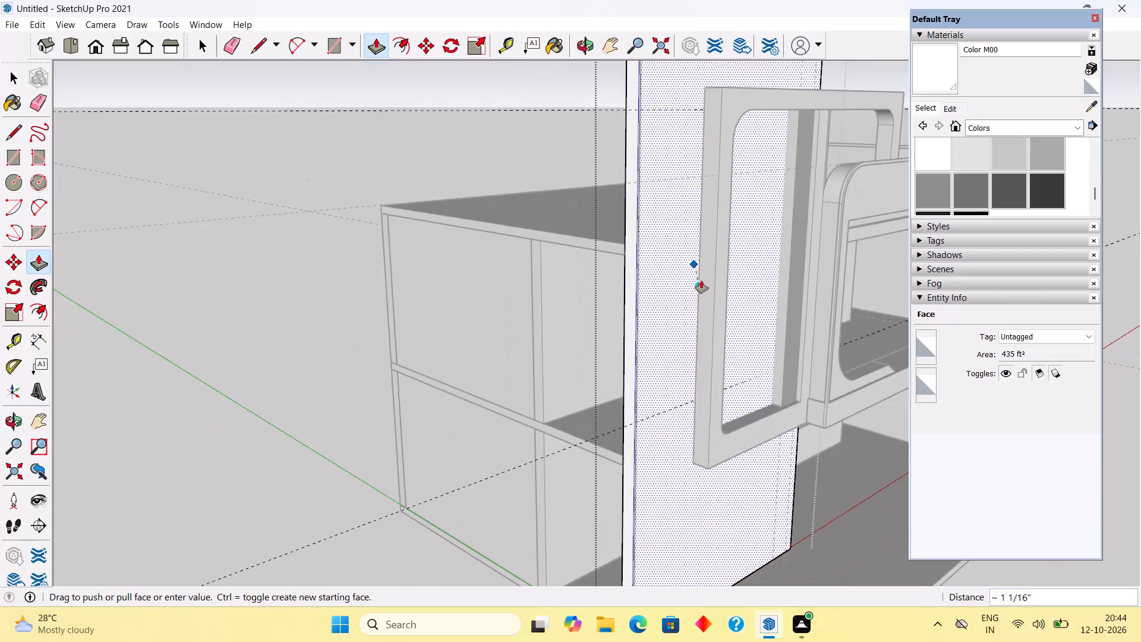
left_click(701, 285)
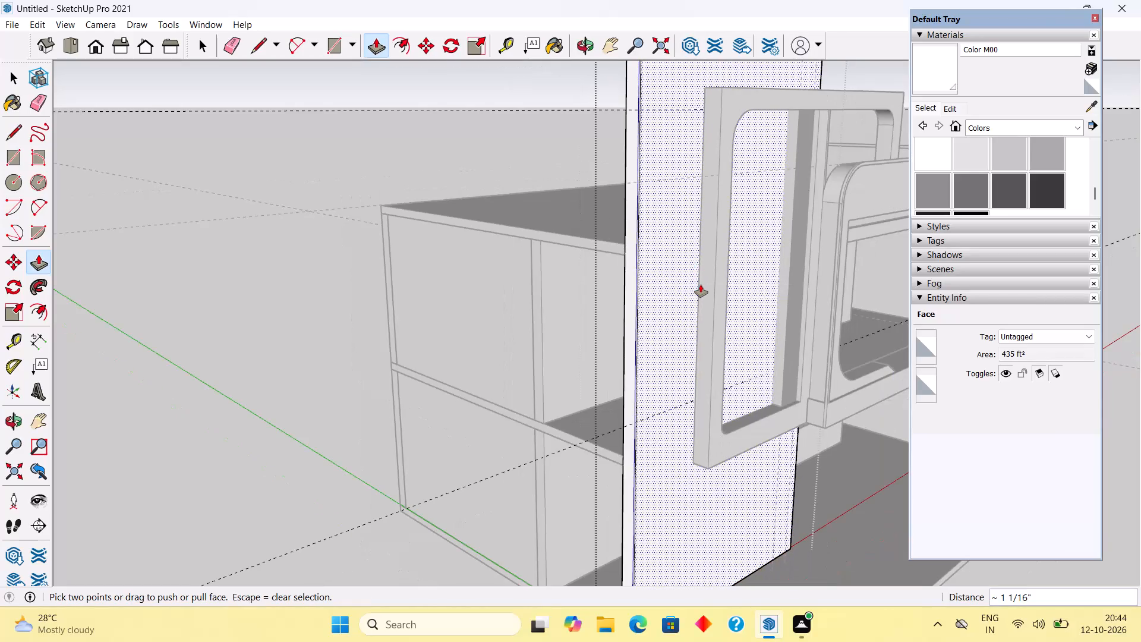
key("space")
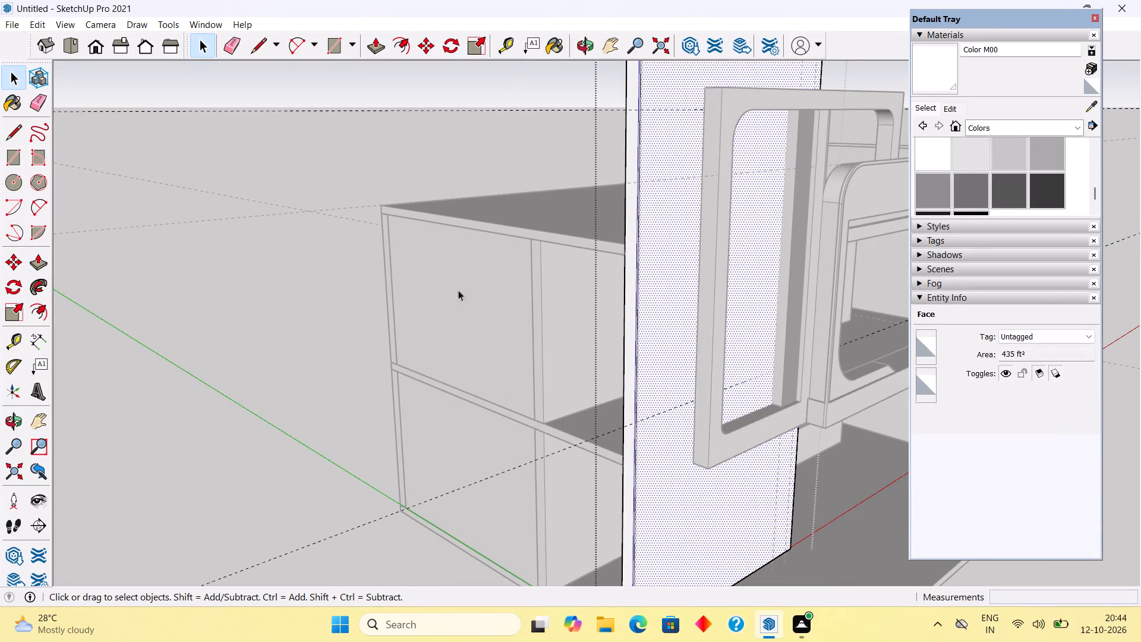
left_click(219, 188)
Examine the grooved strip, the tall wall and the frame's opening from several angles.
middle_click_drag(566, 304, 302, 281)
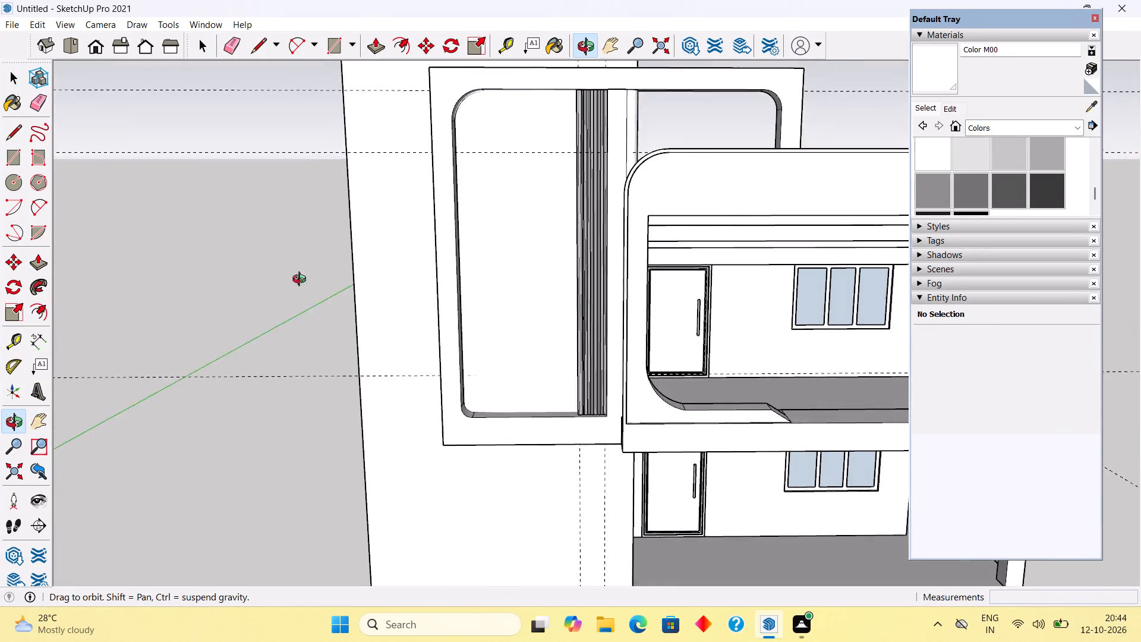
middle_click_drag(302, 281, 288, 280)
scroll(288, 278, "down", 4)
scroll(440, 235, "up", 4)
left_click(489, 253)
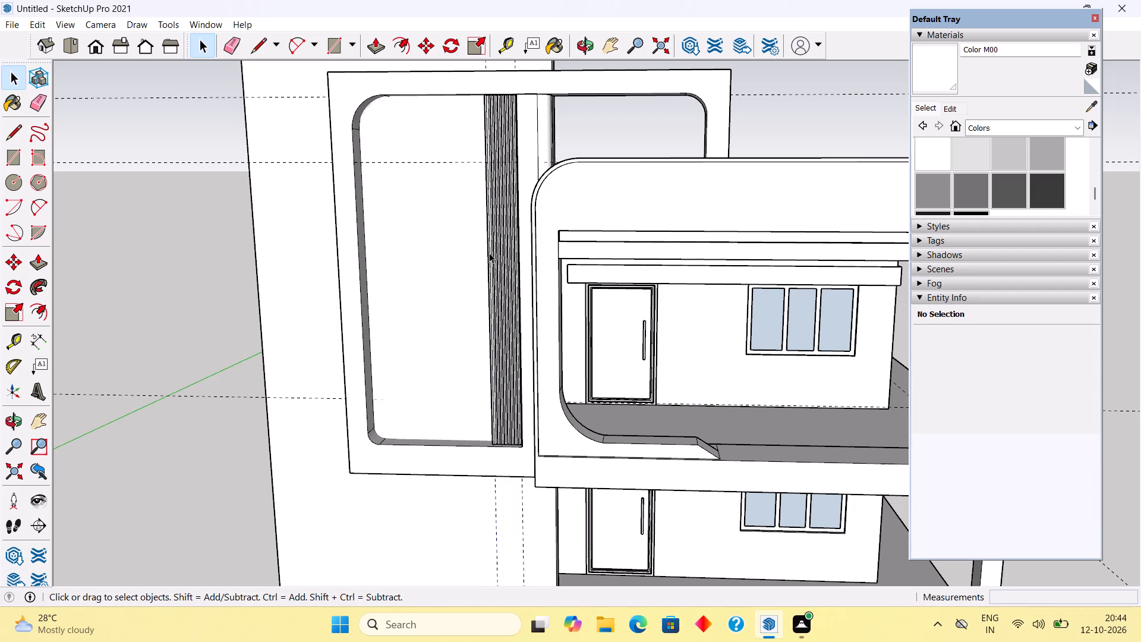
scroll(498, 288, "up", 4)
left_click(499, 288)
middle_click_drag(496, 345, 588, 416)
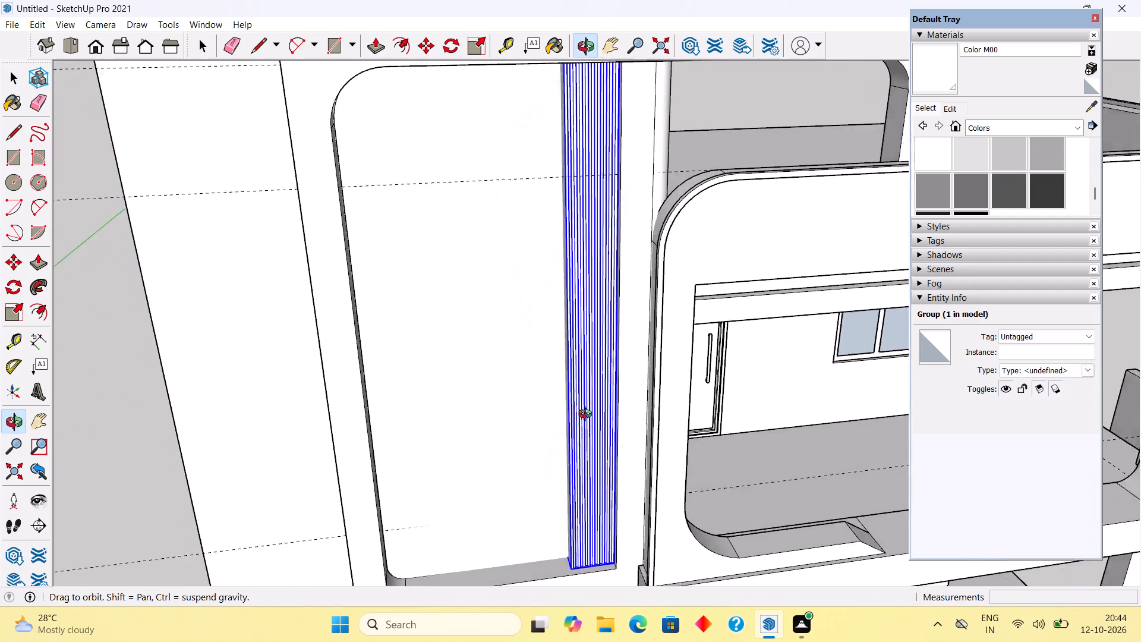
middle_click_drag(588, 416, 742, 404)
scroll(755, 394, "down", 1)
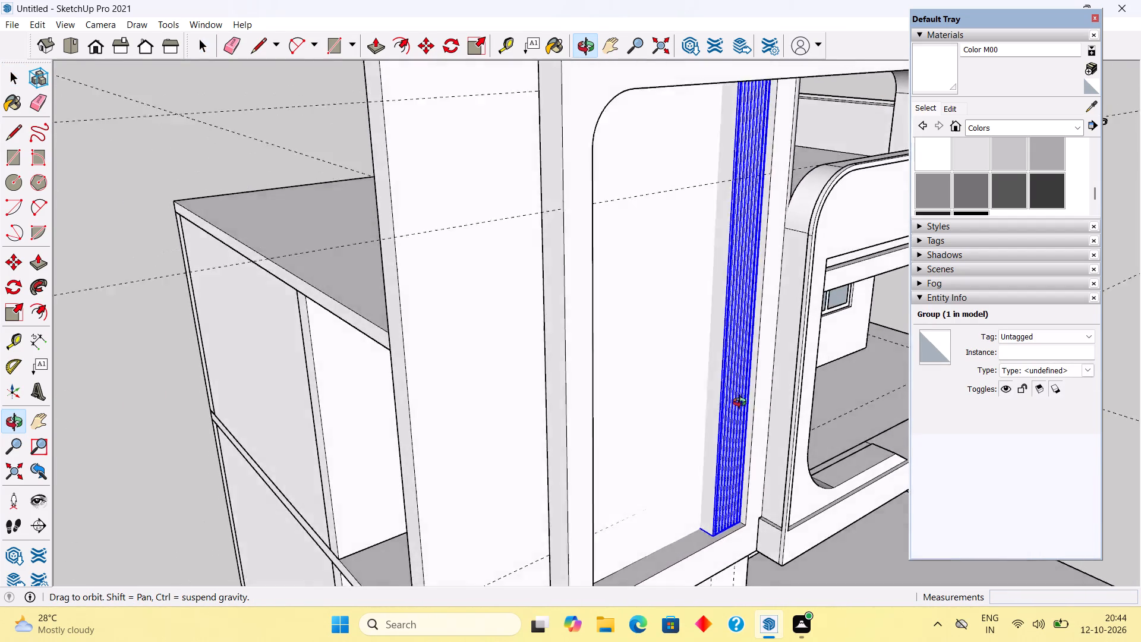
middle_click_drag(742, 404, 452, 413)
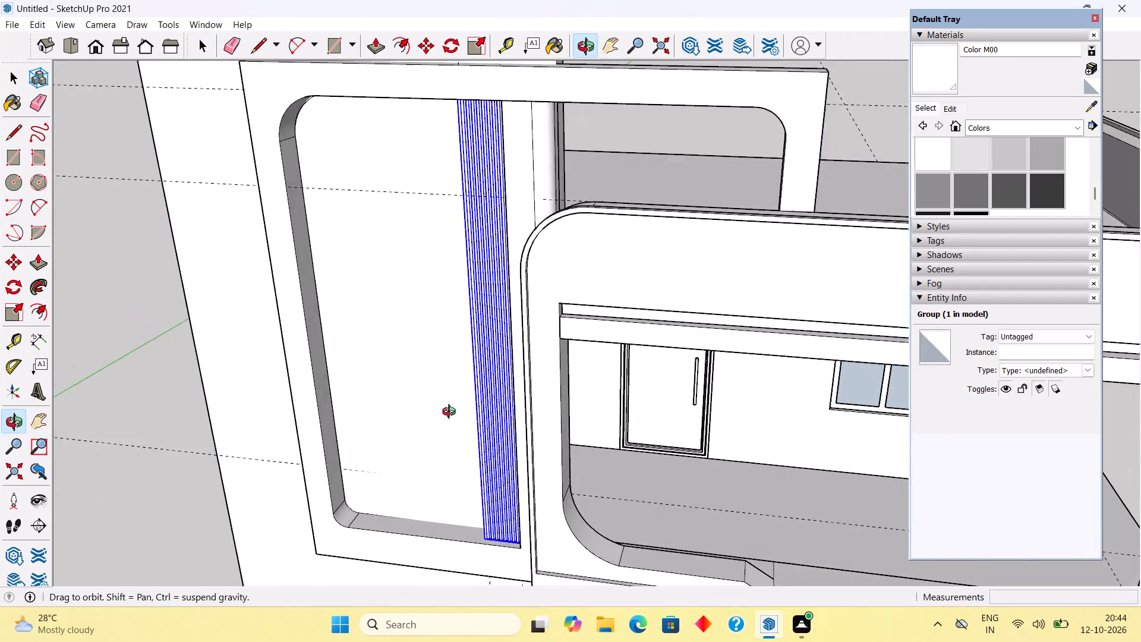
middle_click_drag(452, 413, 440, 392)
scroll(440, 392, "down", 8)
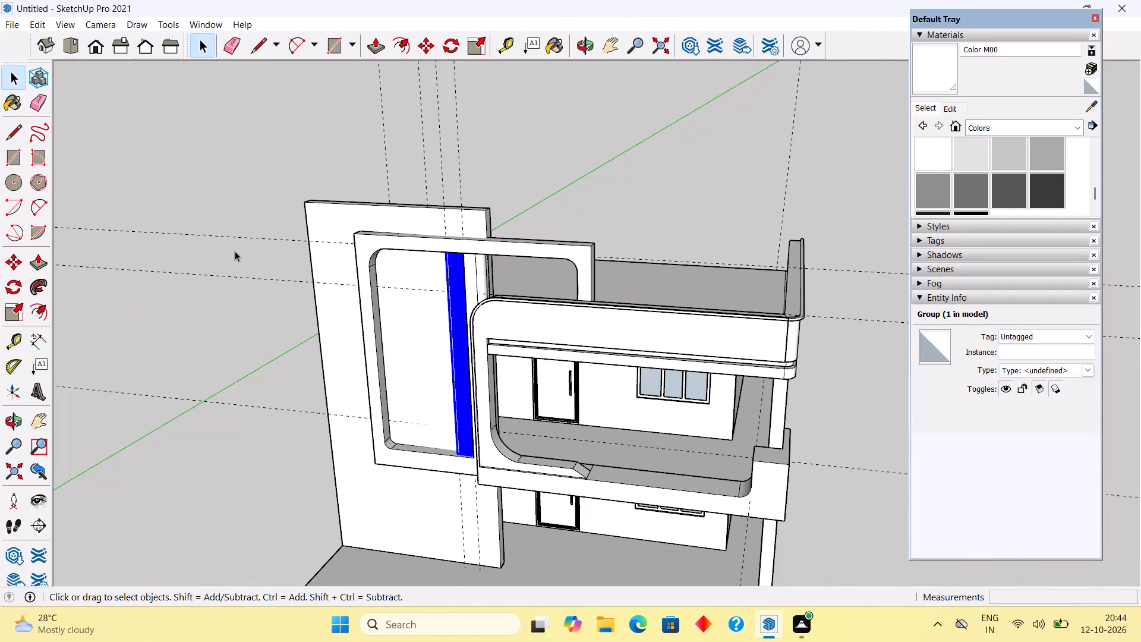
left_click(235, 251)
middle_click_drag(430, 442, 625, 427)
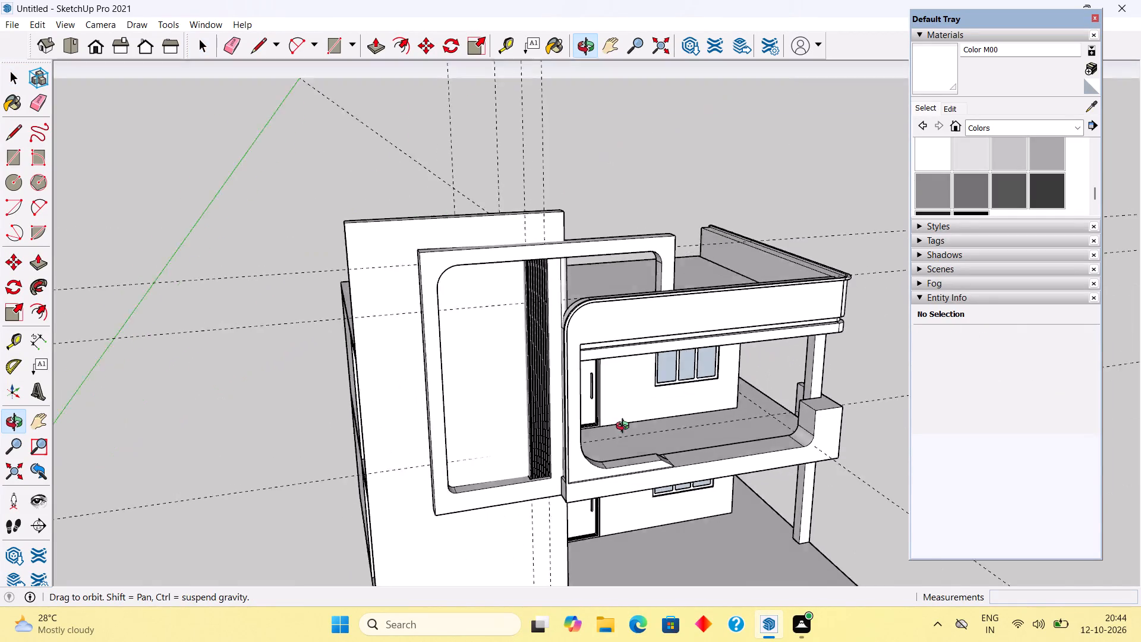
middle_click_drag(625, 427, 648, 413)
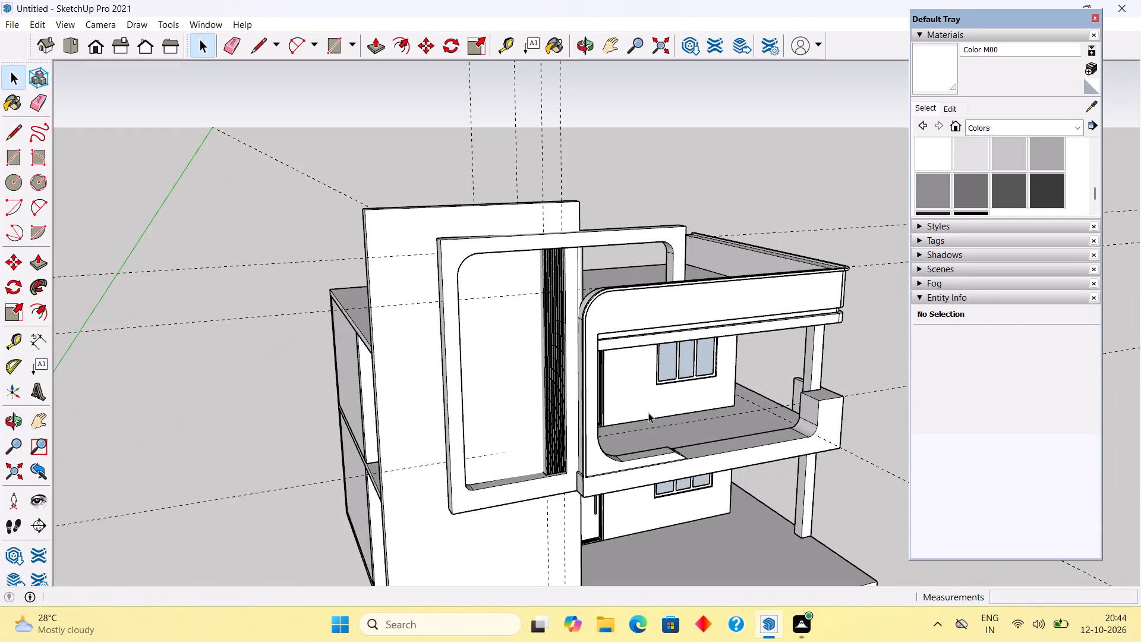